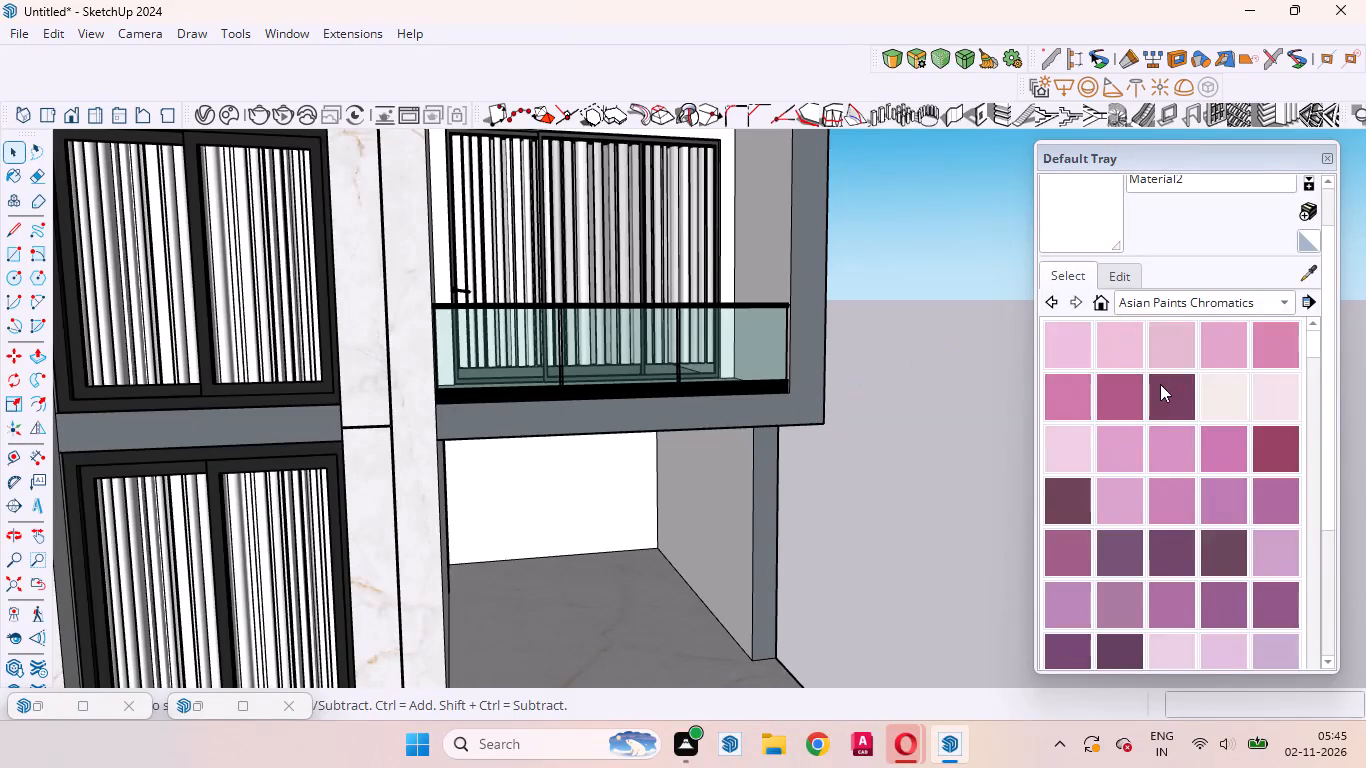
Browse the Asian Paints Chromatics colours and choose the dark blue-grey AP K099 Starless Night as the paint material.
scroll(1161, 390, down, 18)
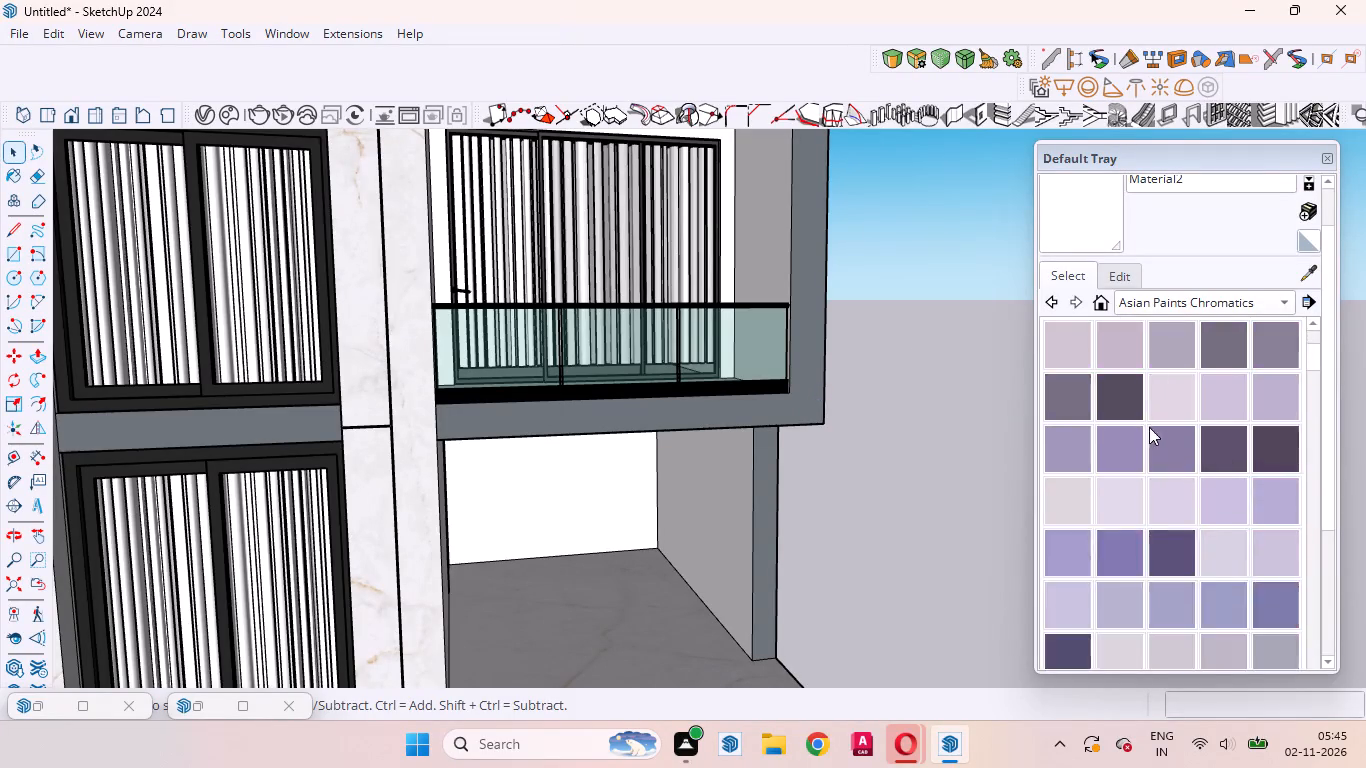
scroll(1149, 427, down, 20)
scroll(1149, 427, down, 19)
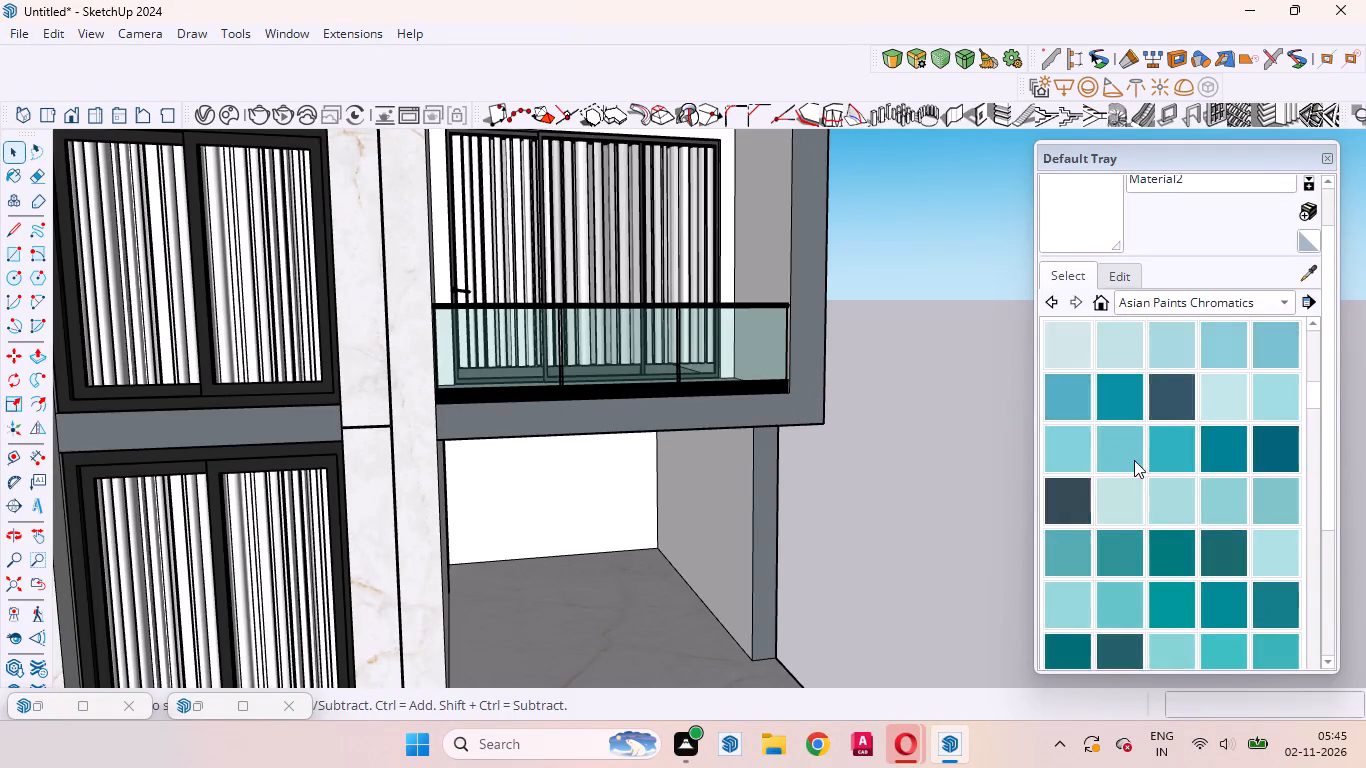
scroll(1134, 460, down, 20)
scroll(1134, 460, down, 19)
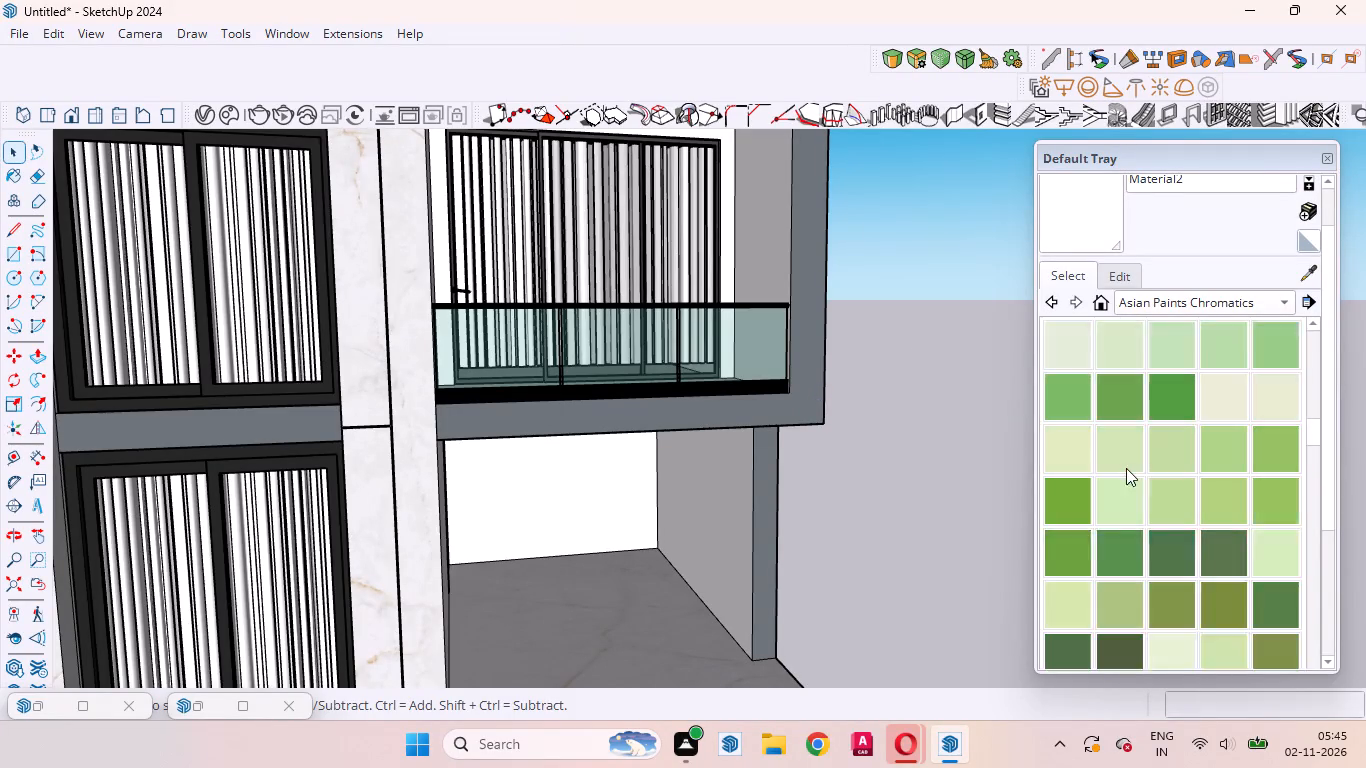
scroll(1126, 468, down, 20)
scroll(1126, 468, down, 18)
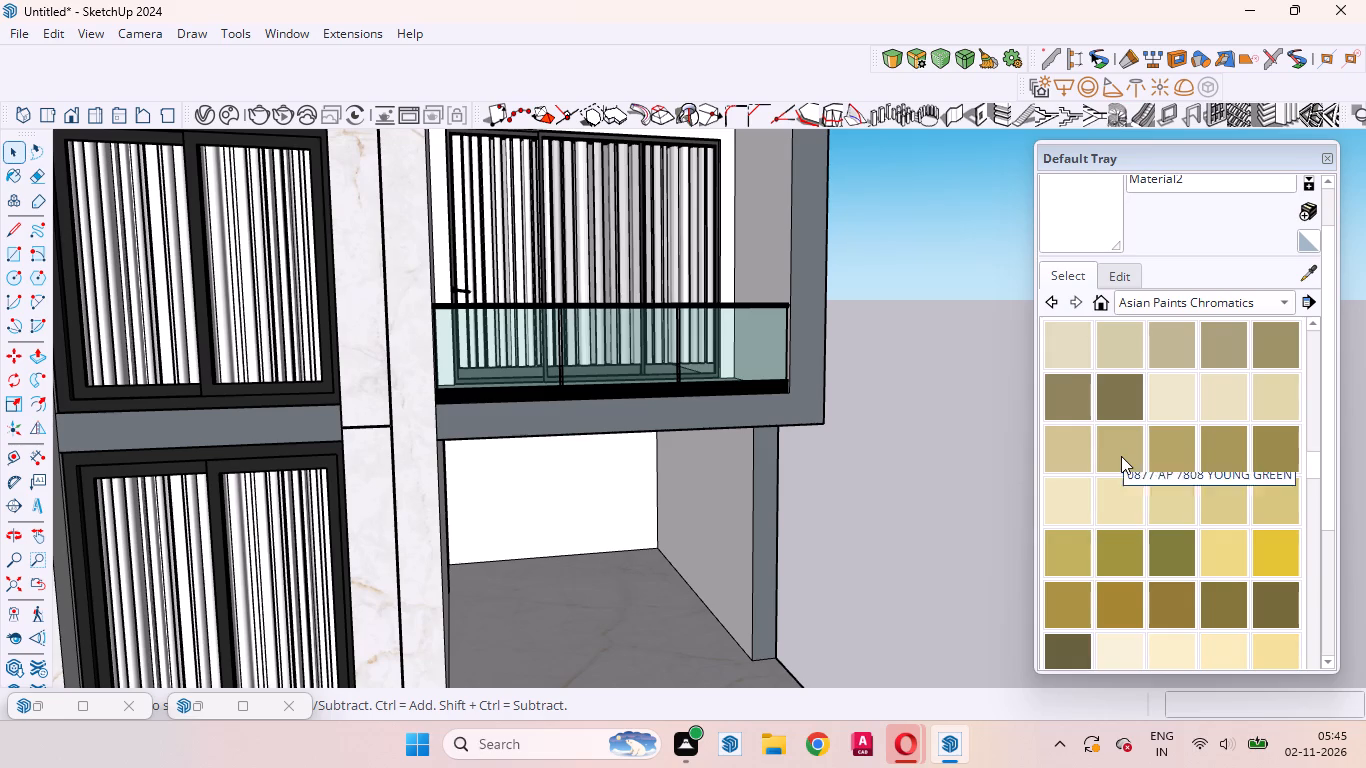
scroll(1121, 456, down, 20)
scroll(1121, 456, down, 12)
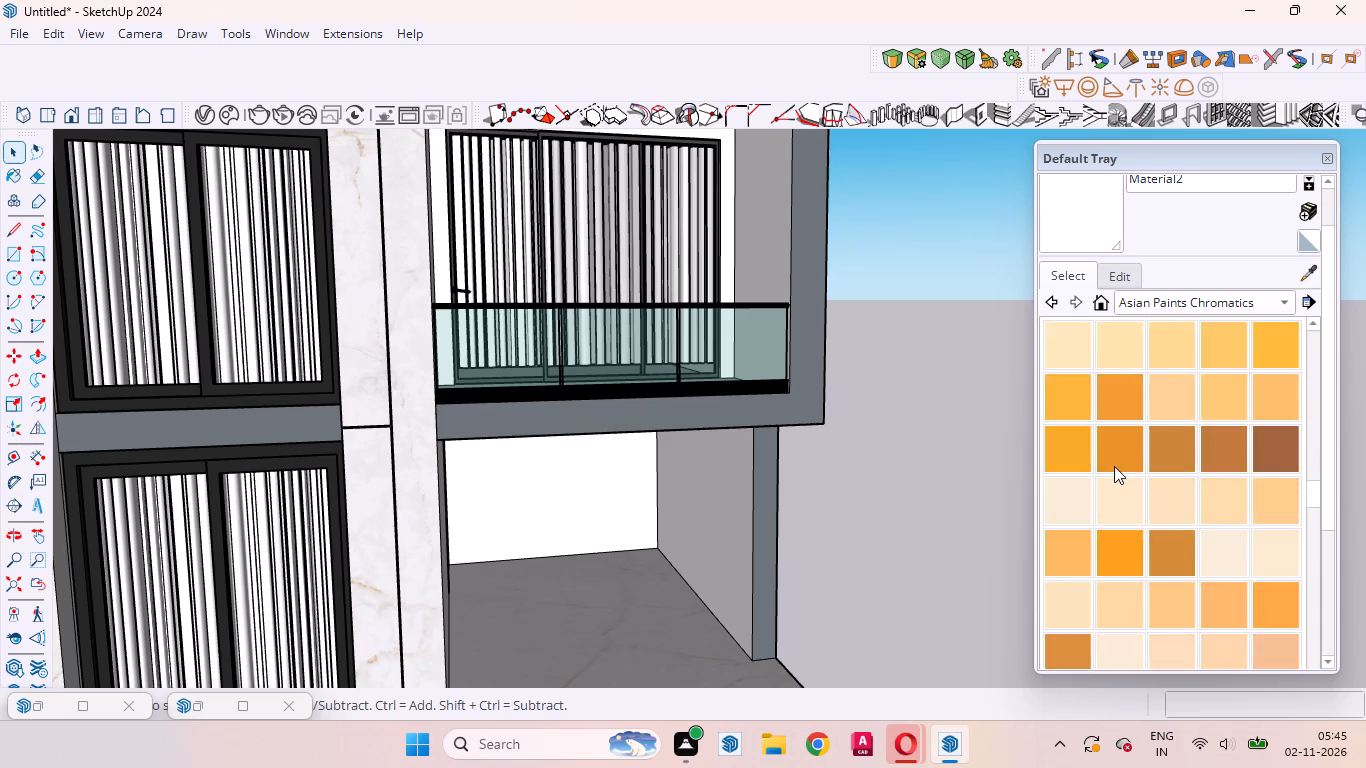
scroll(1114, 466, down, 19)
scroll(1110, 470, down, 8)
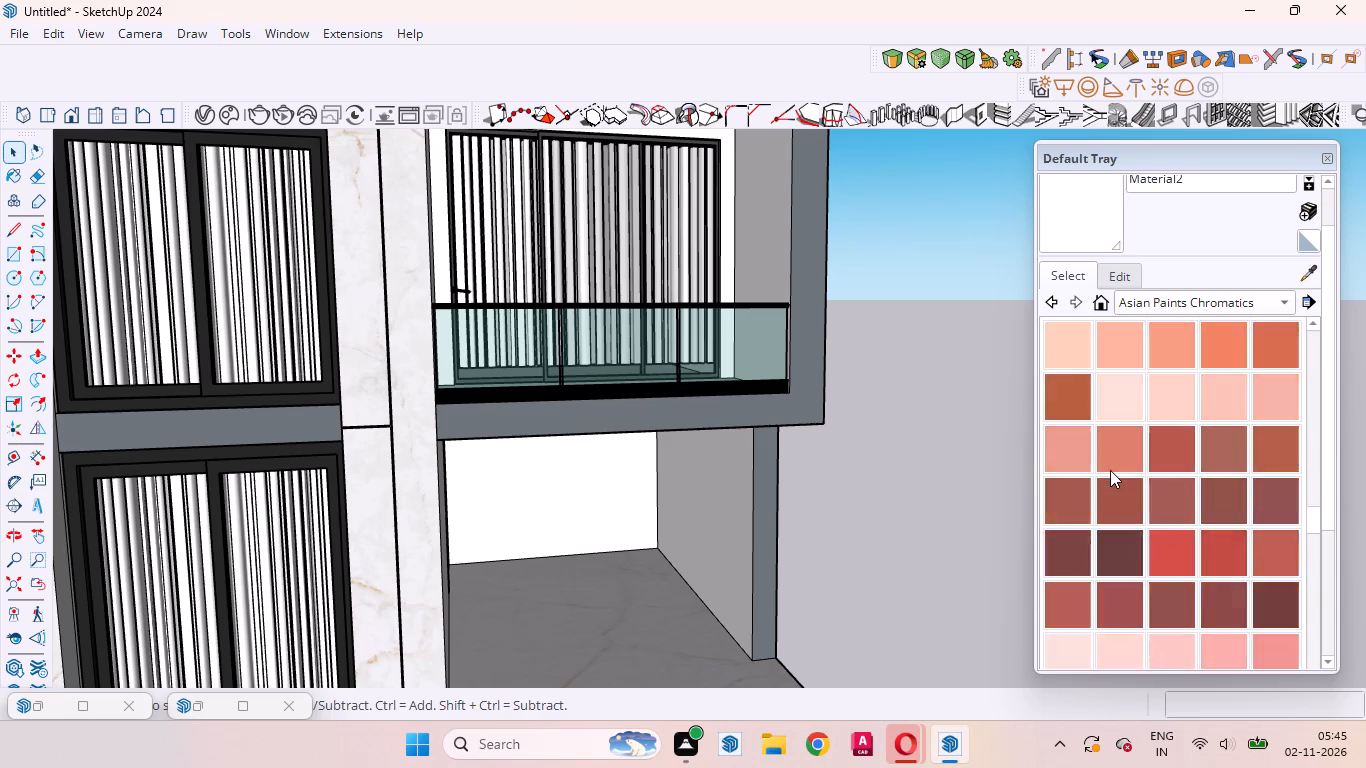
scroll(1110, 470, down, 20)
scroll(1110, 470, down, 13)
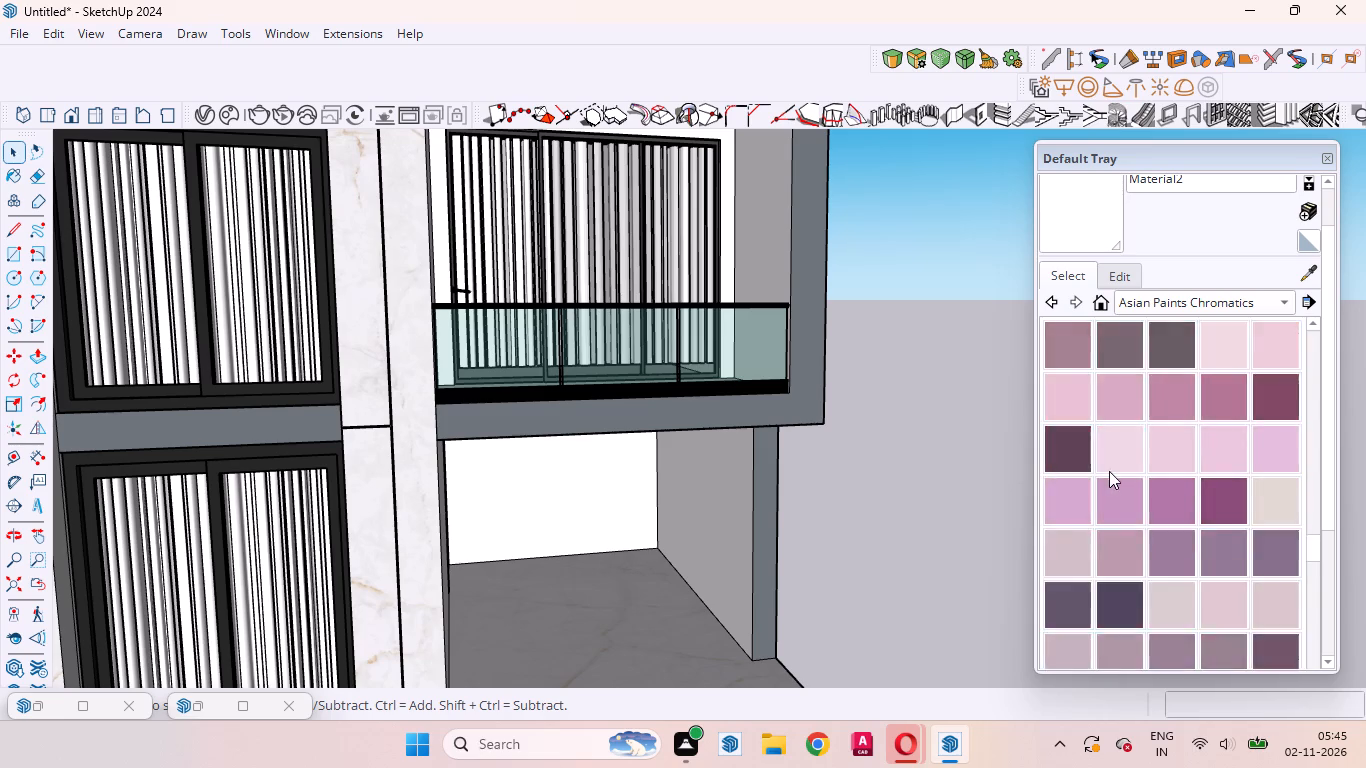
scroll(1109, 471, down, 13)
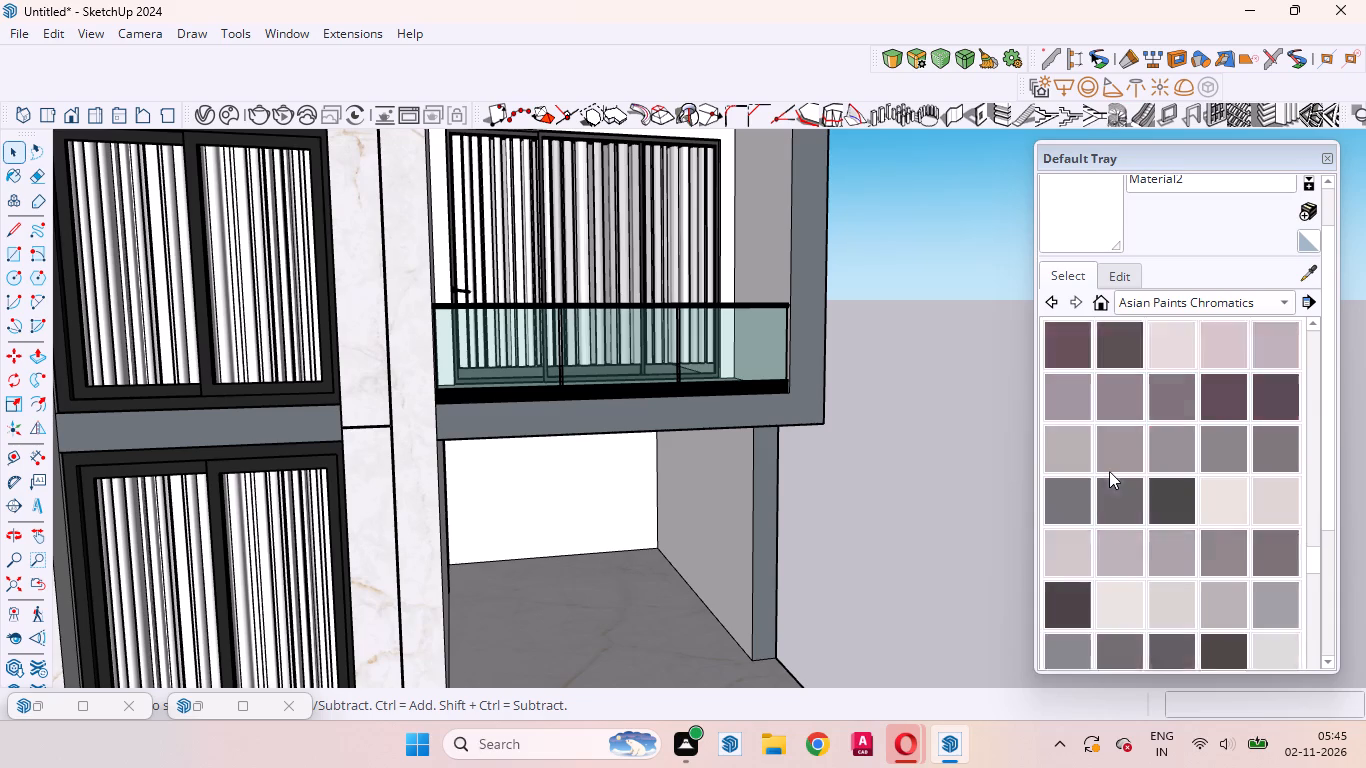
scroll(1109, 471, down, 13)
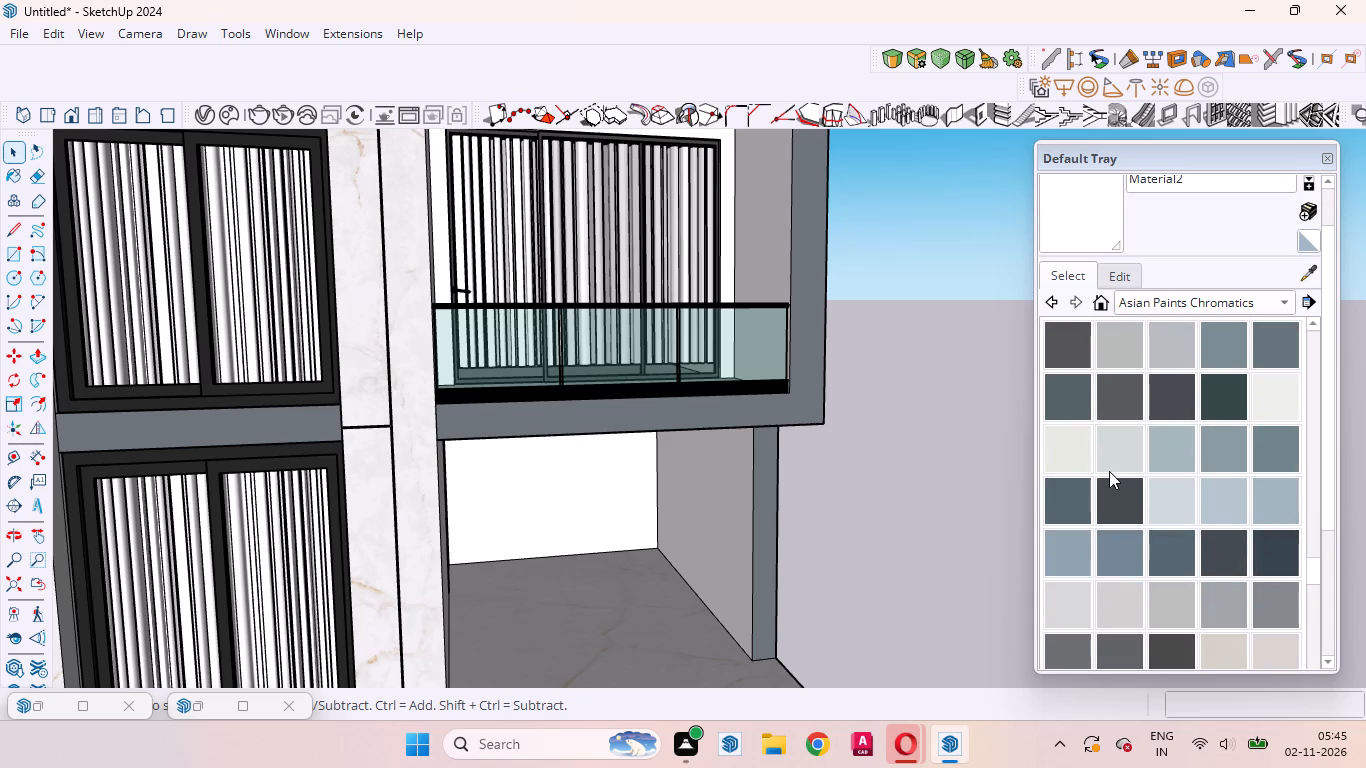
scroll(1109, 471, down, 4)
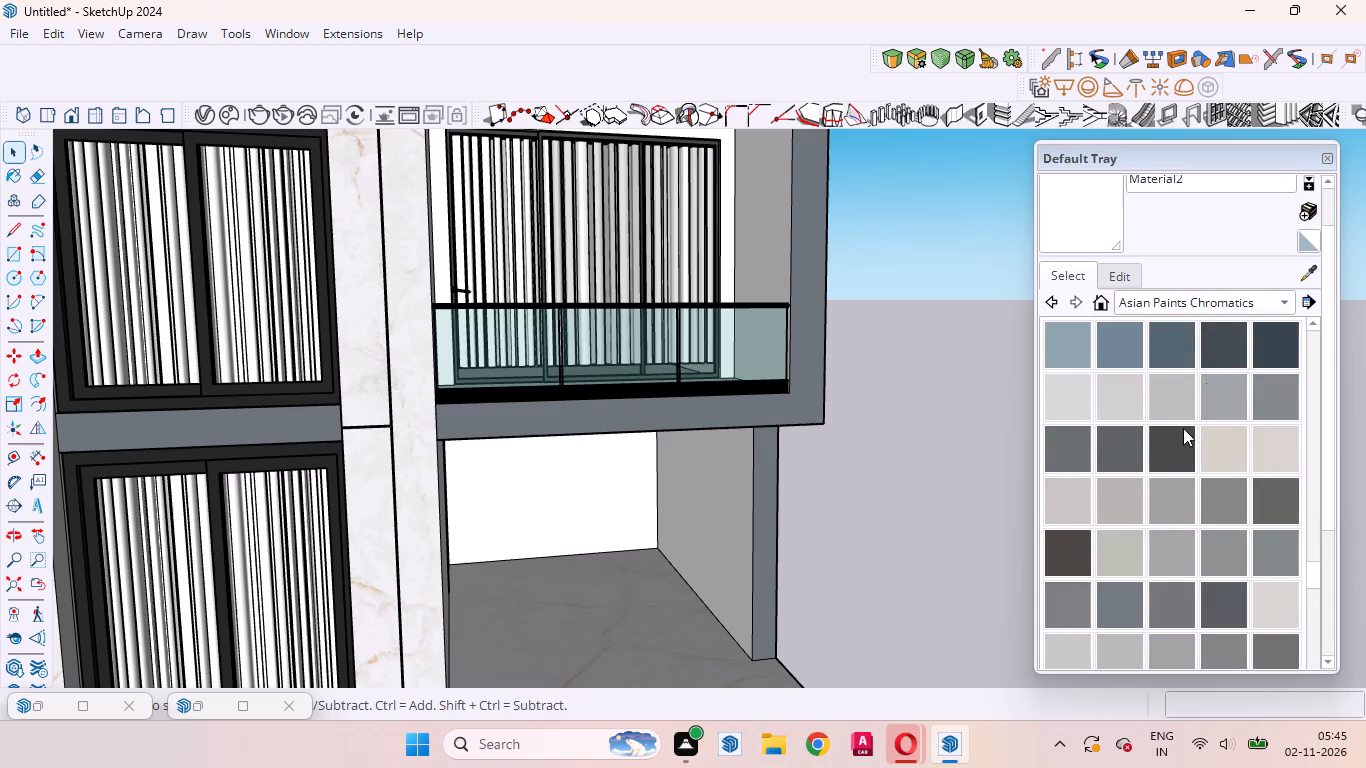
click(1221, 345)
scroll(1184, 160, up, 1)
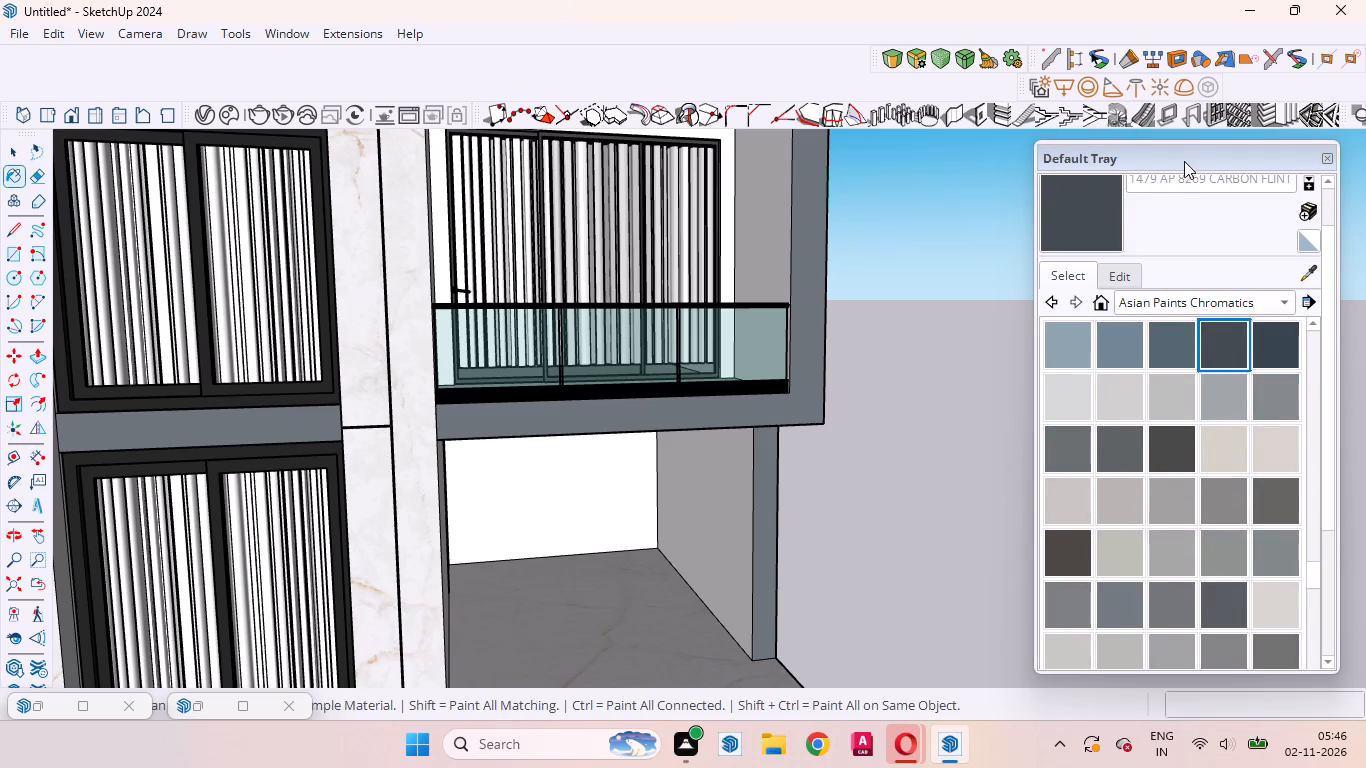
scroll(1183, 186, up, 3)
click(1254, 241)
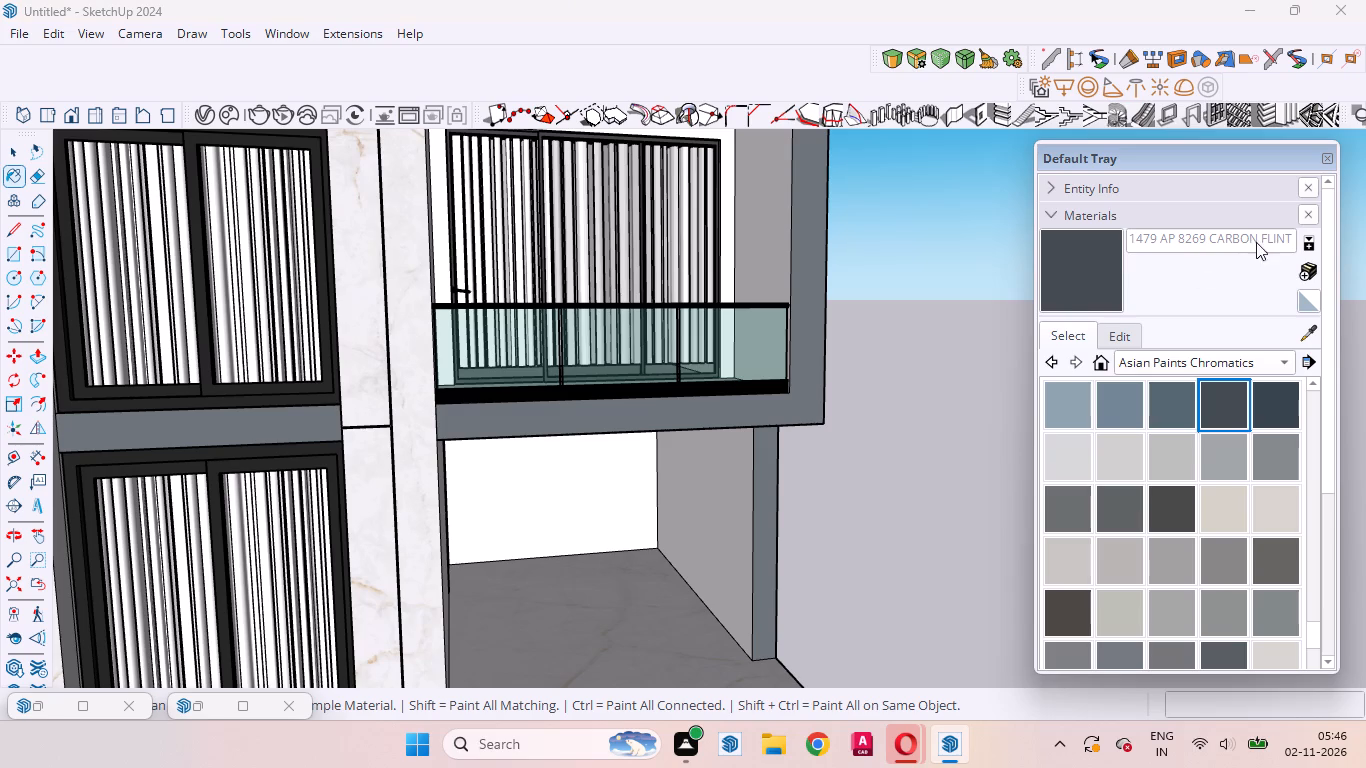
click(1262, 239)
click(1248, 231)
click(1271, 397)
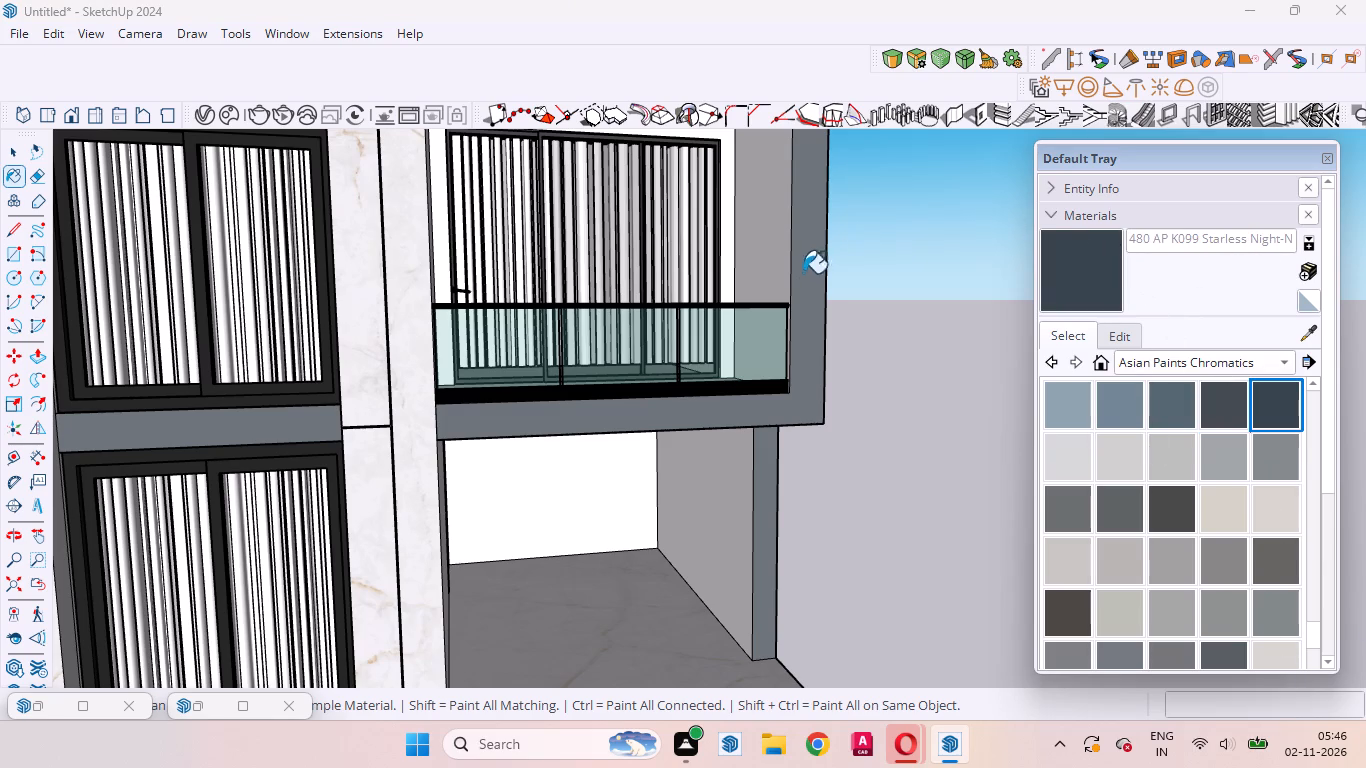
Inside the building group, paint the balcony's outer frame and the supporting column below it with AP K099 Starless Night.
click(17, 148)
scroll(828, 365, up, 4)
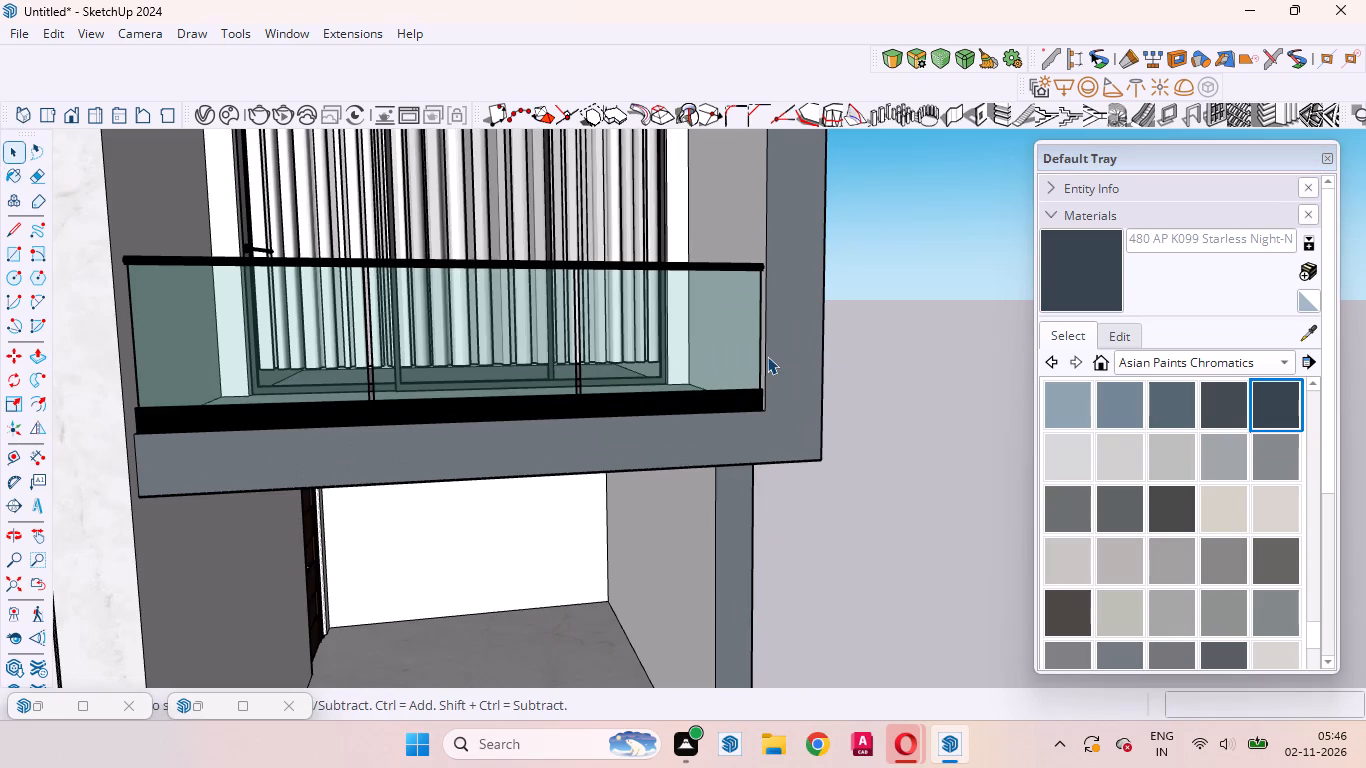
double_click(791, 362)
click(793, 360)
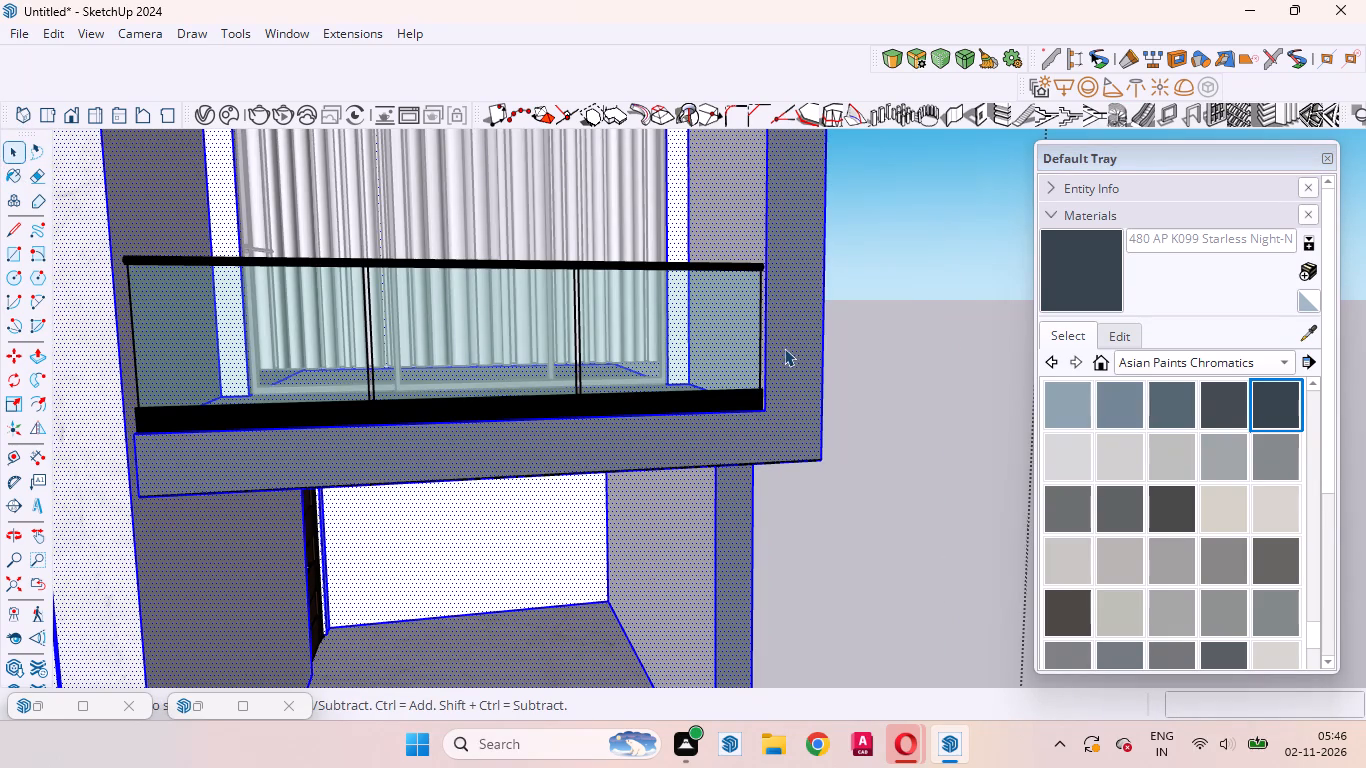
click(763, 347)
click(1115, 275)
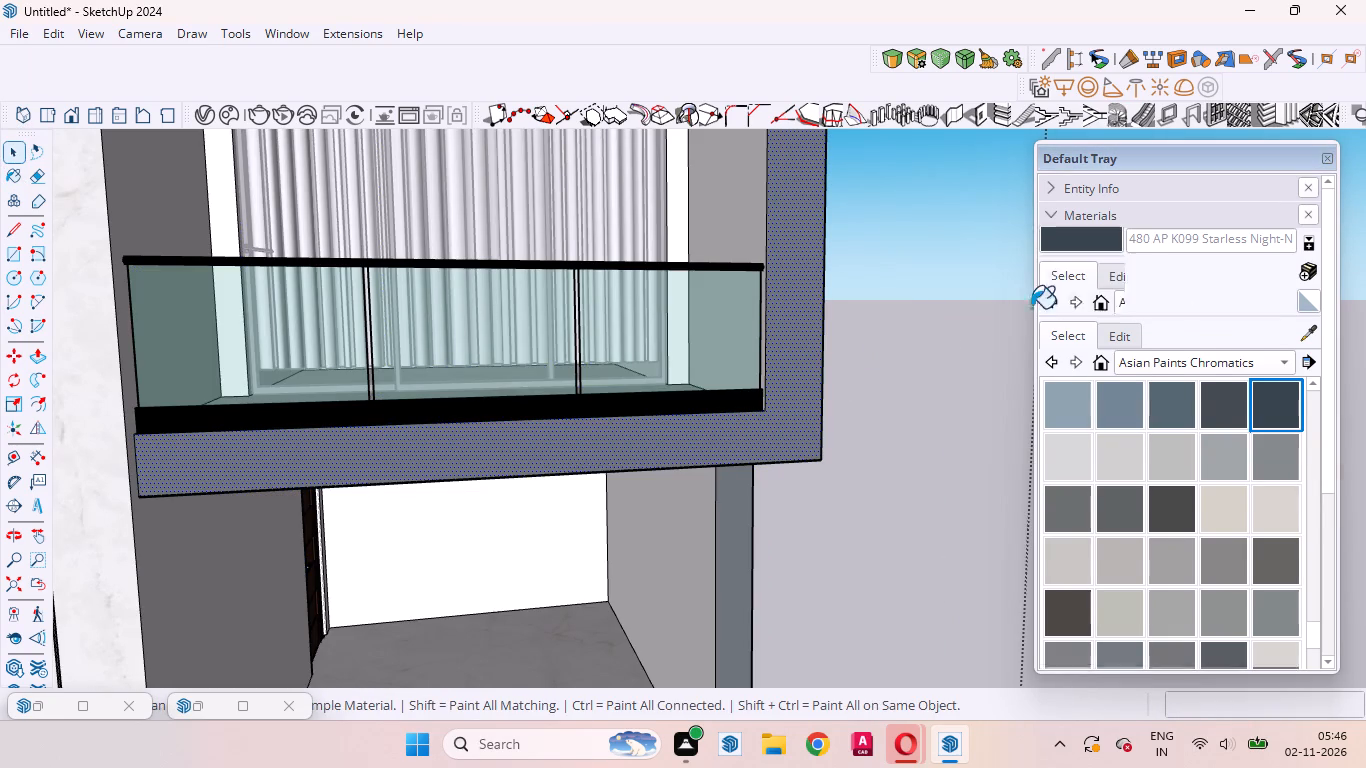
click(810, 372)
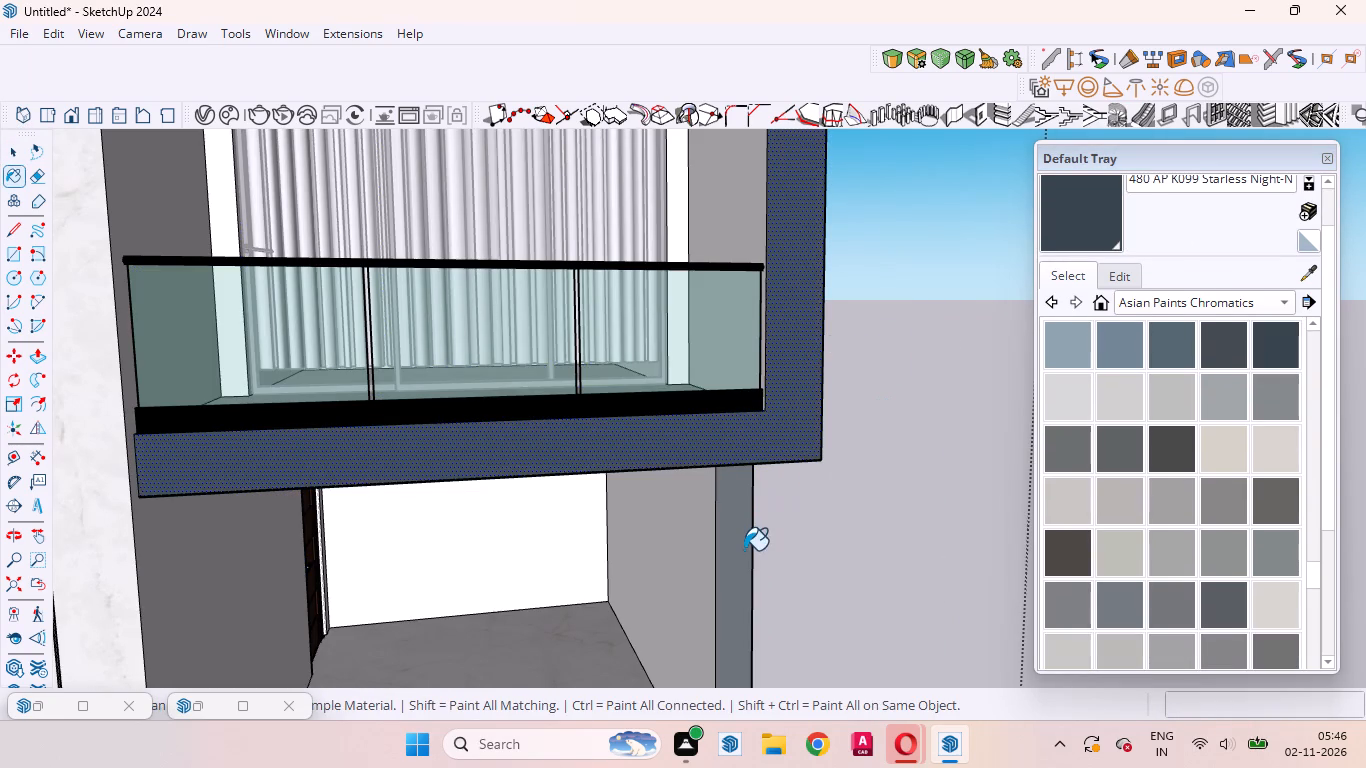
click(741, 546)
Paint the band between the two front windows and the arch infill above them with Starless Night, then exit the group.
scroll(760, 418, down, 3)
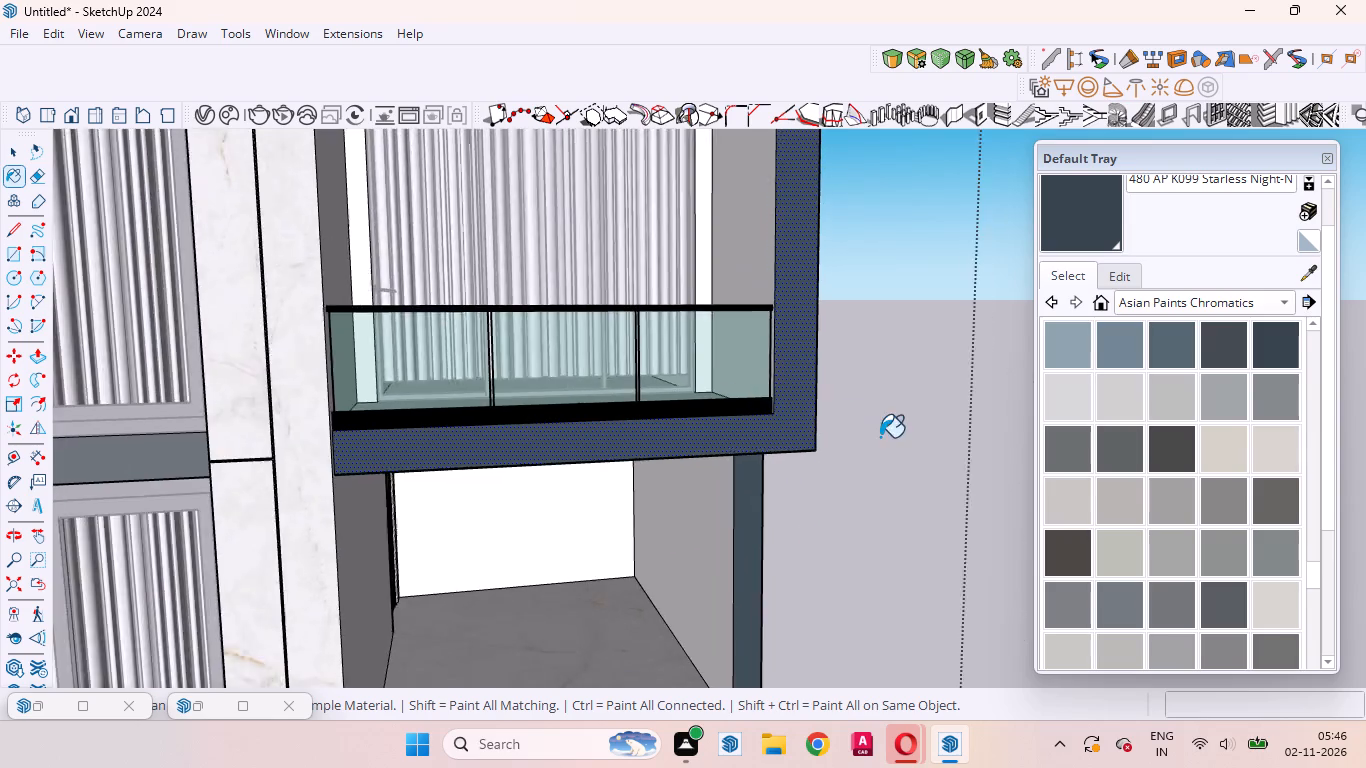
scroll(880, 437, down, 7)
scroll(467, 486, up, 5)
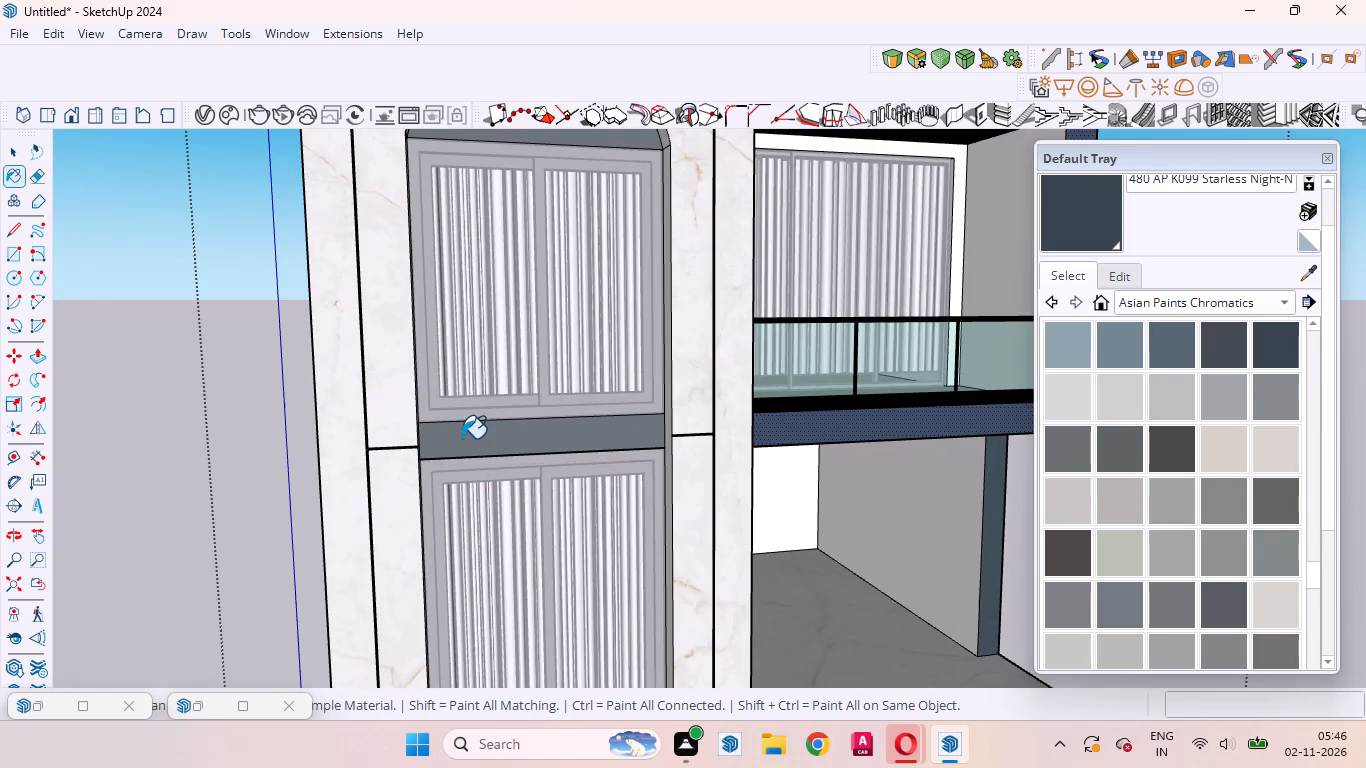
click(475, 447)
scroll(634, 628, down, 5)
scroll(578, 336, up, 5)
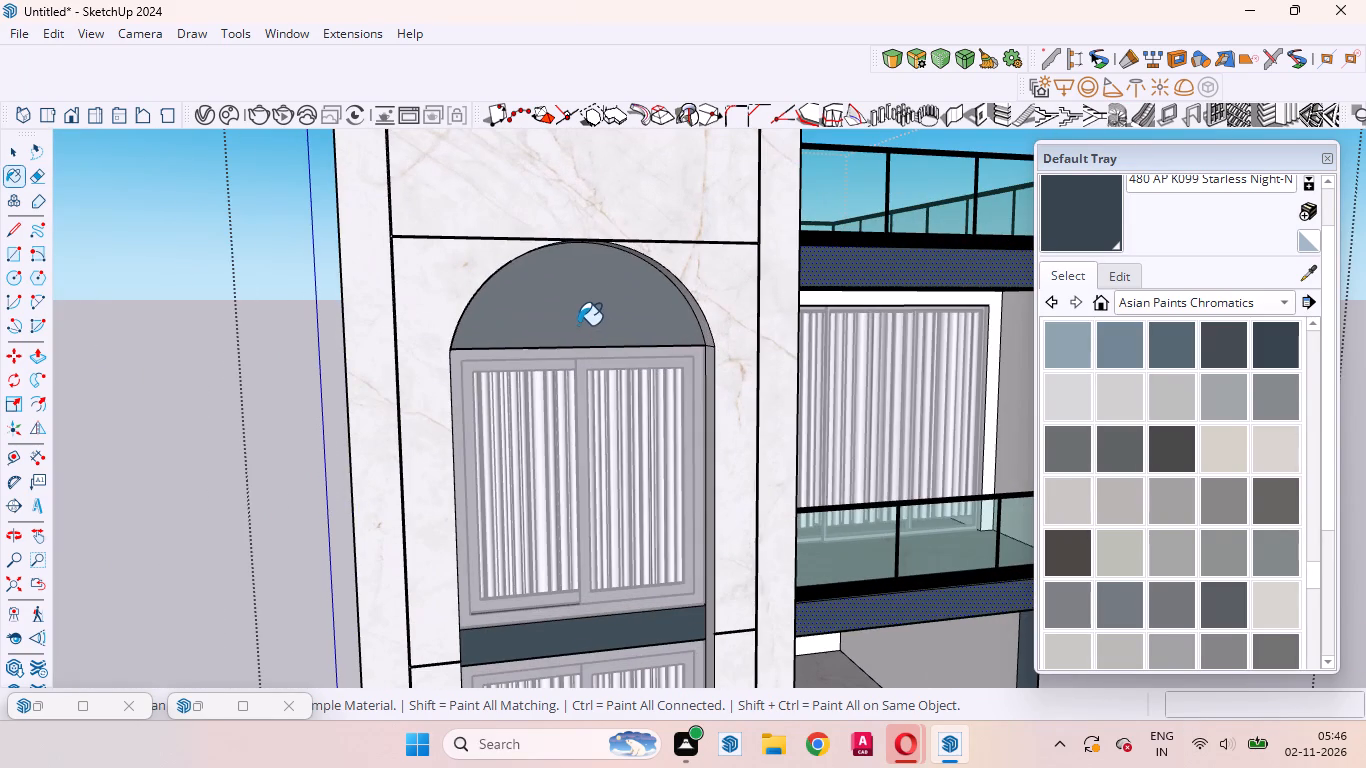
click(579, 325)
click(12, 151)
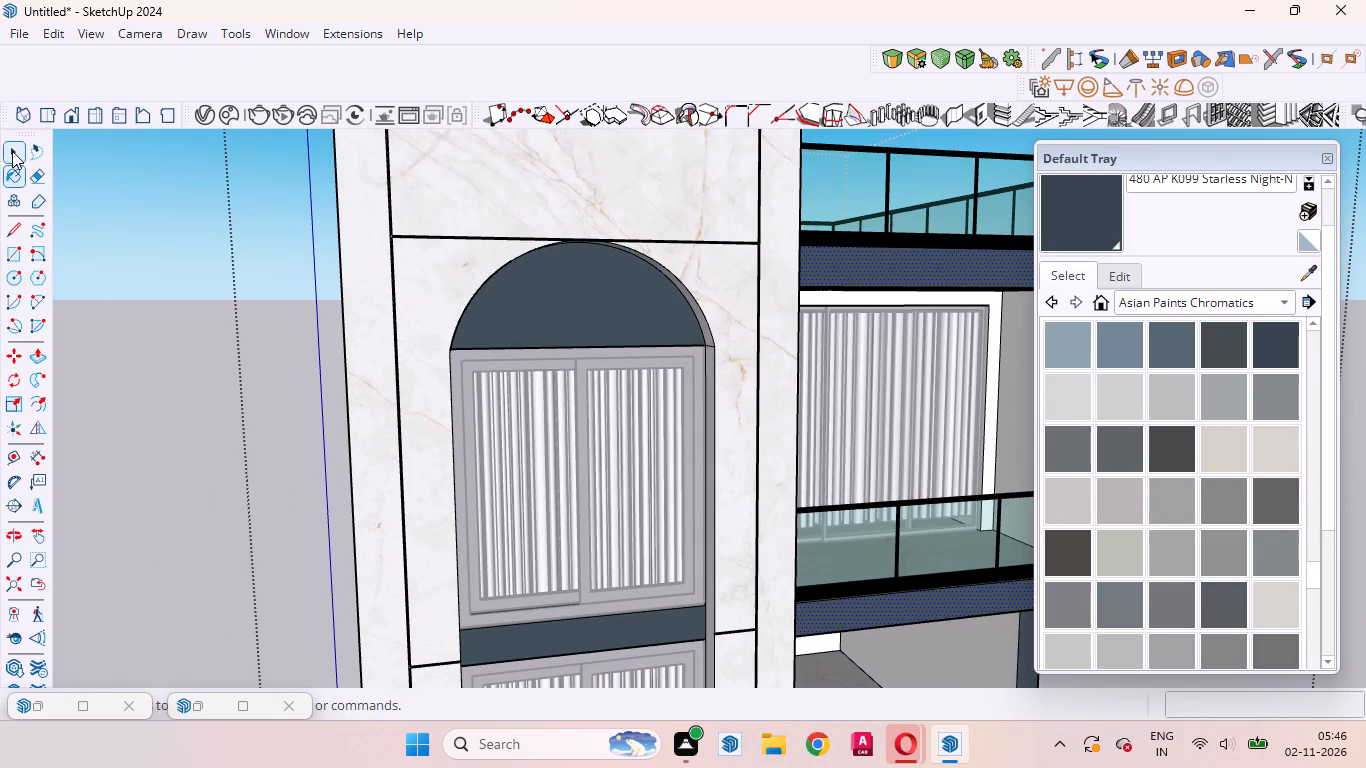
click(122, 291)
Examine the repainted facade, balconies, side walls and ground-floor porch from several angles.
scroll(500, 333, down, 11)
scroll(725, 318, up, 8)
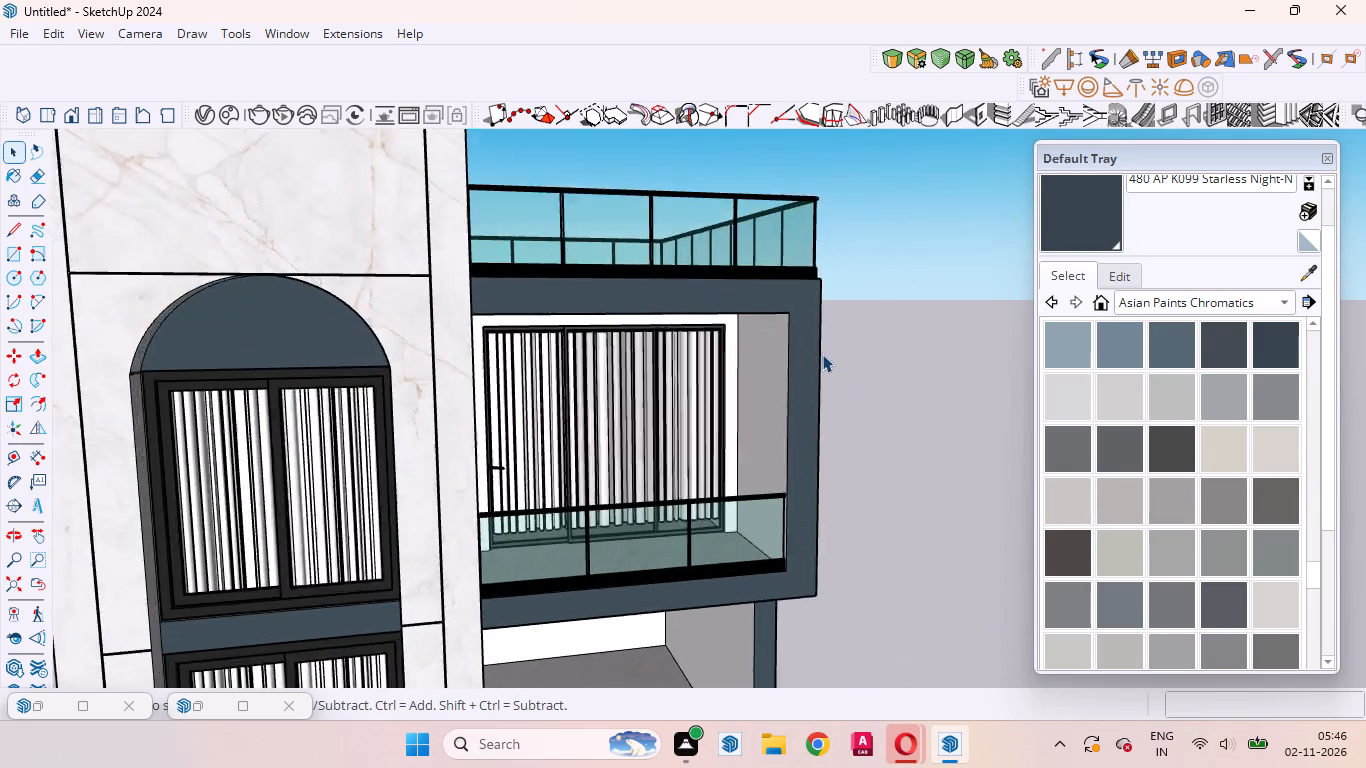
scroll(822, 354, up, 1)
middle_drag(804, 389, 820, 319)
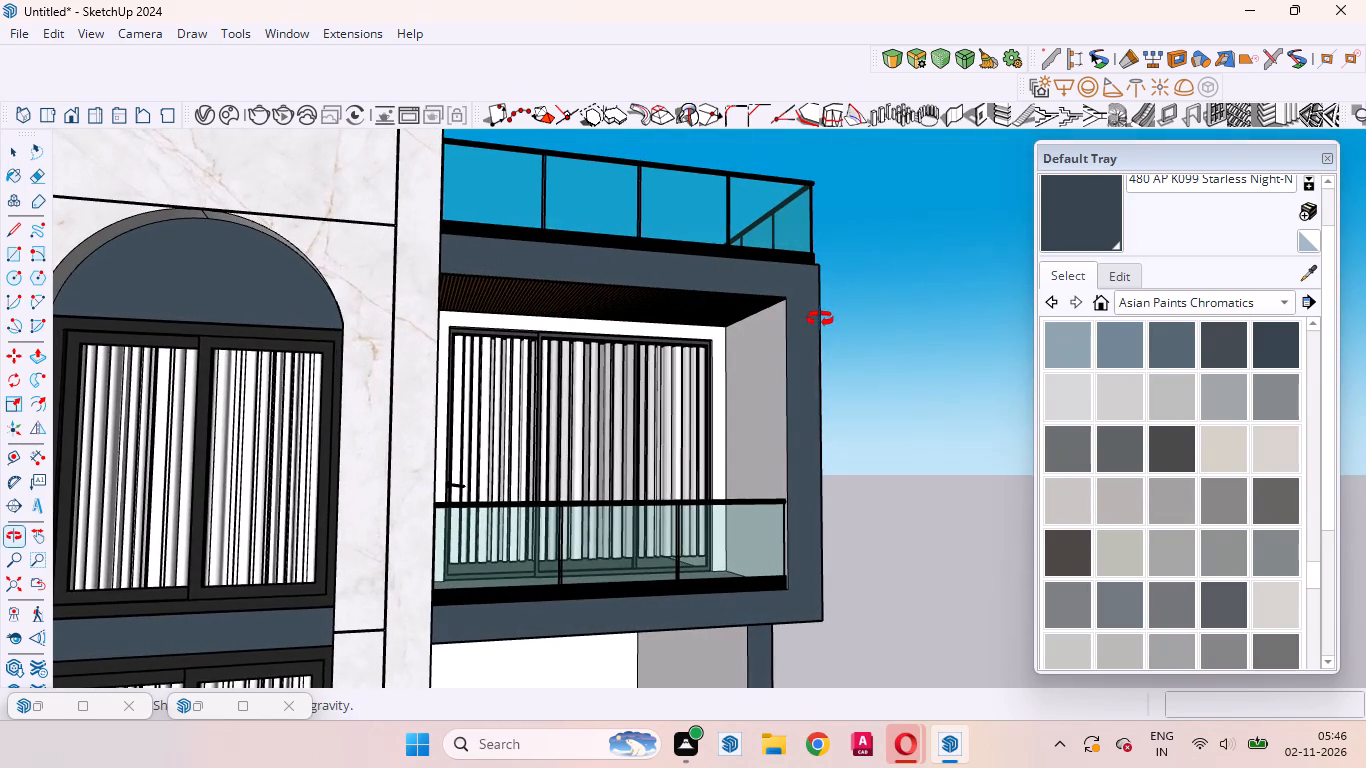
middle_drag(820, 319, 698, 184)
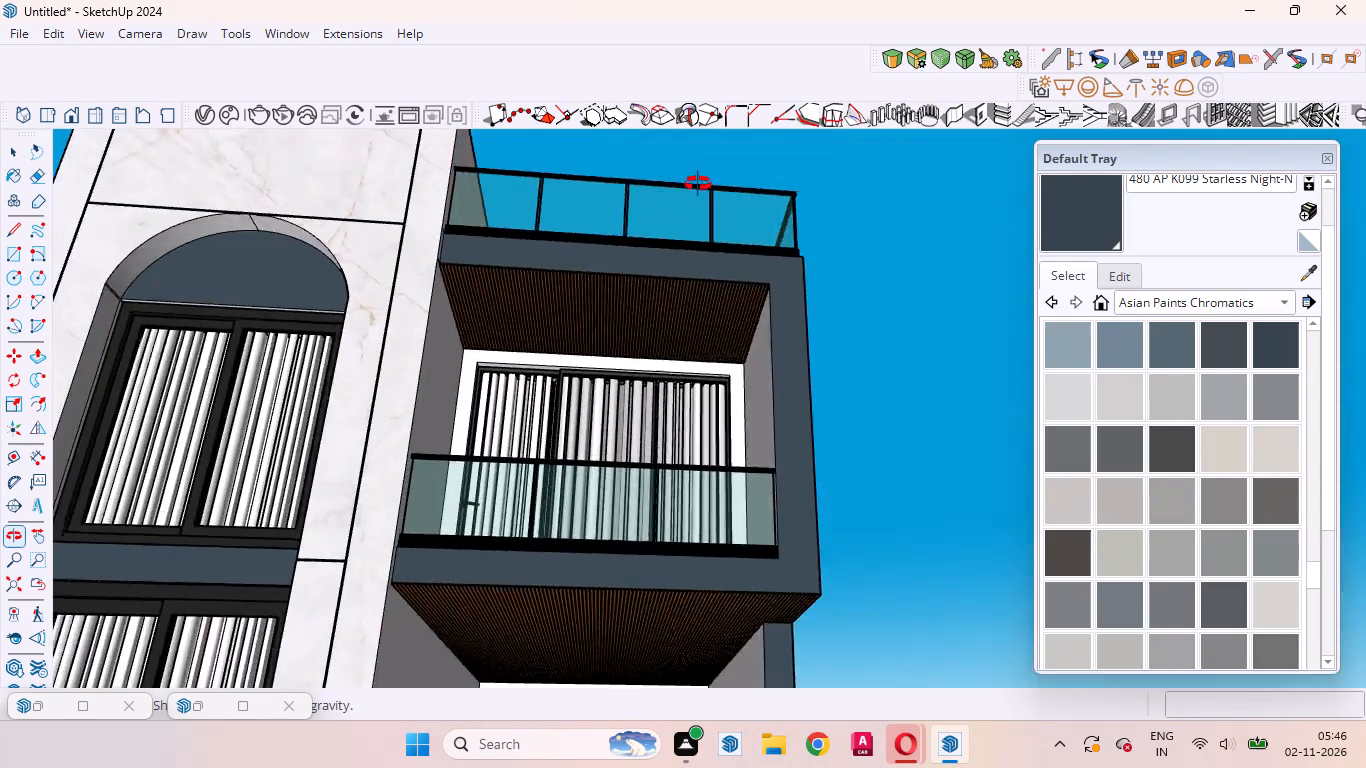
middle_drag(698, 184, 450, 440)
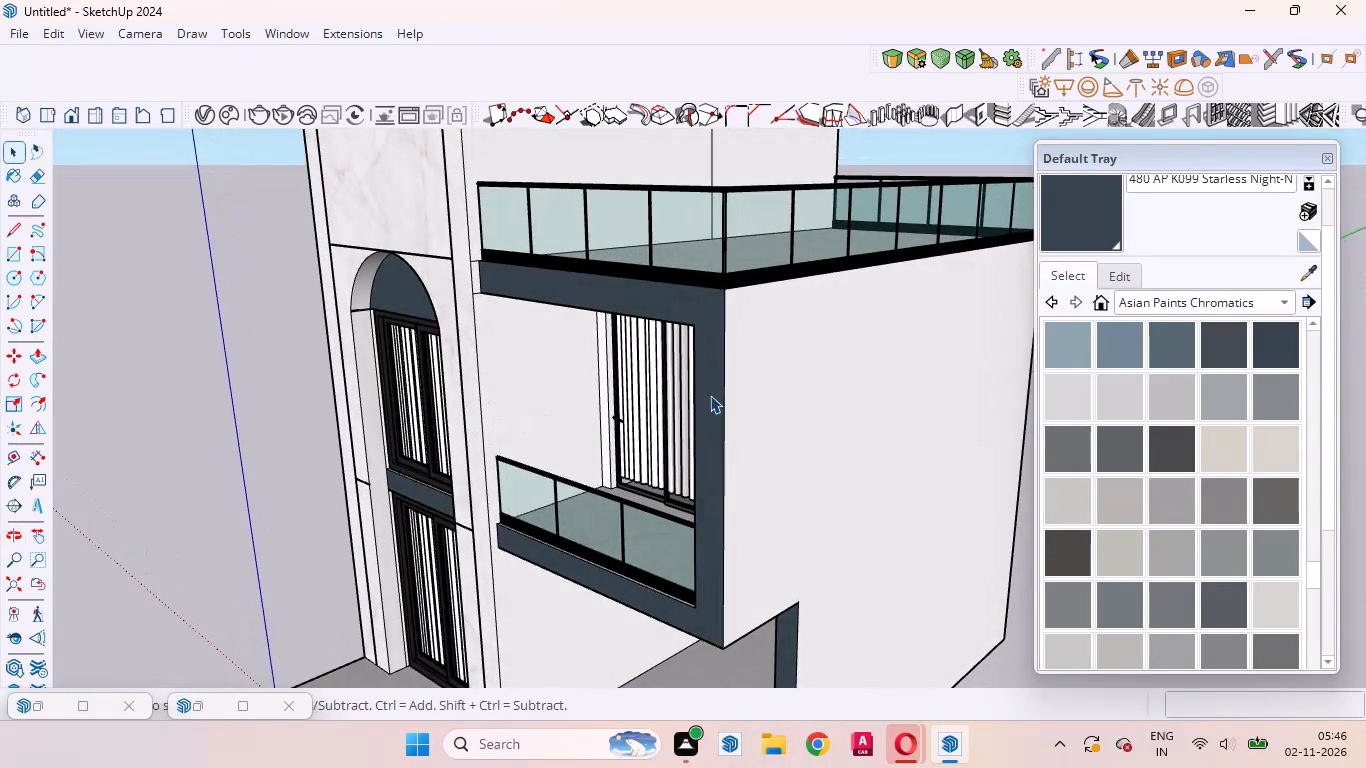
scroll(802, 373, down, 5)
middle_drag(645, 516, 1106, 556)
scroll(645, 516, up, 1)
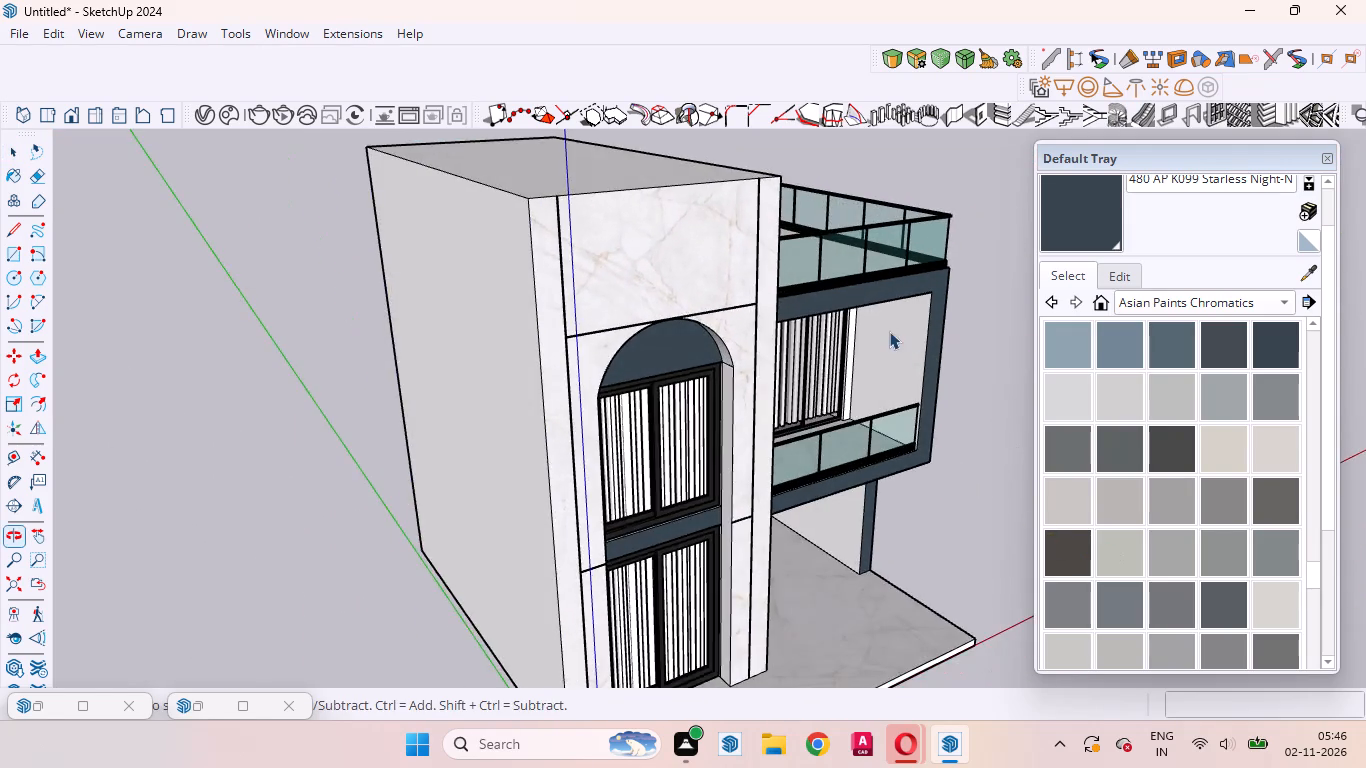
scroll(888, 331, up, 11)
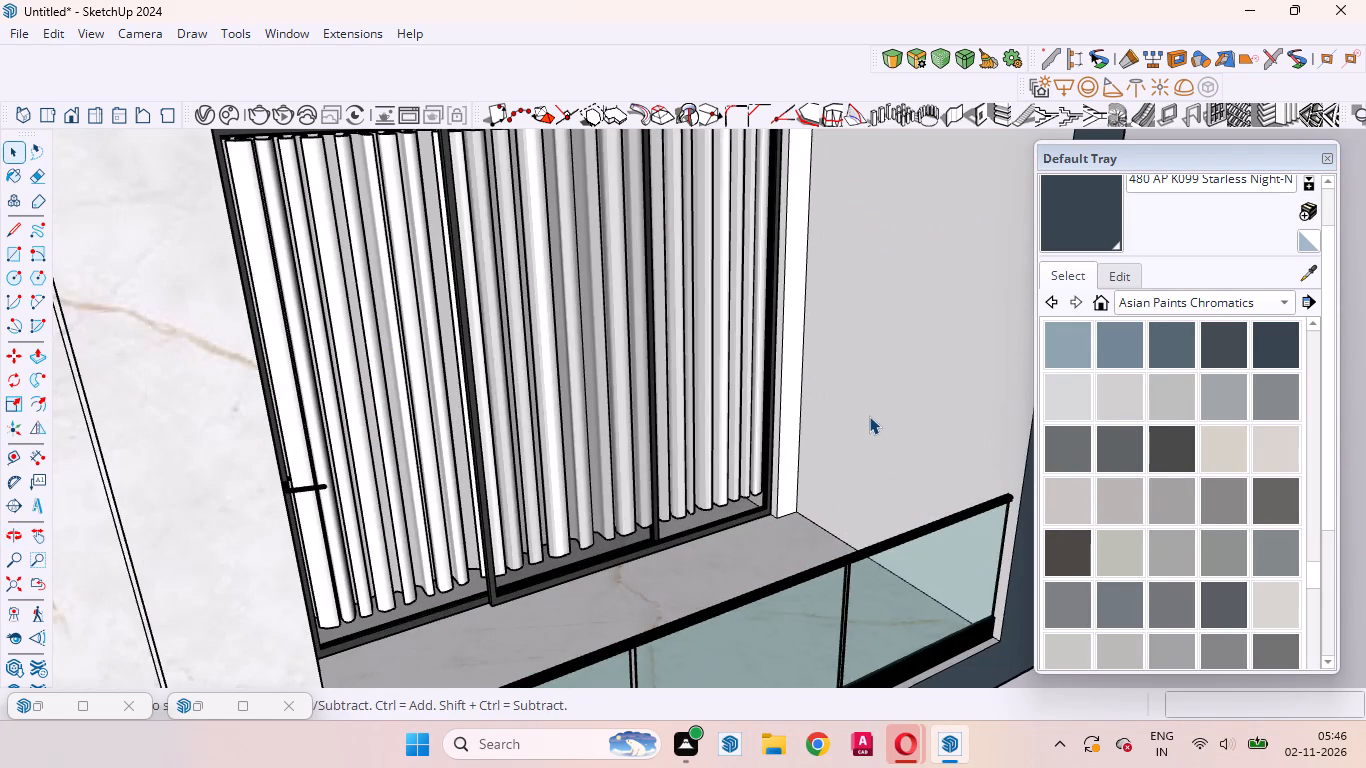
scroll(747, 451, down, 13)
middle_drag(757, 593, 730, 576)
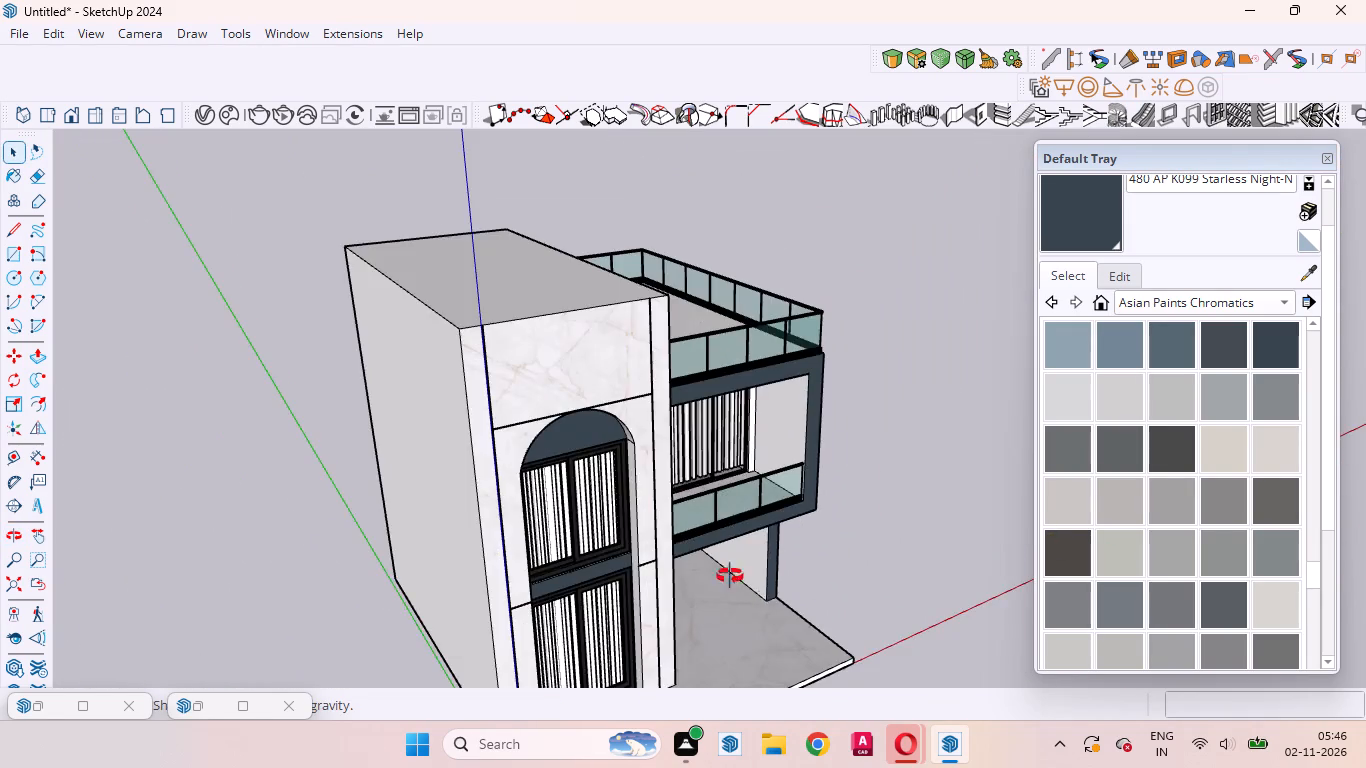
middle_drag(730, 576, 471, 379)
scroll(799, 391, up, 3)
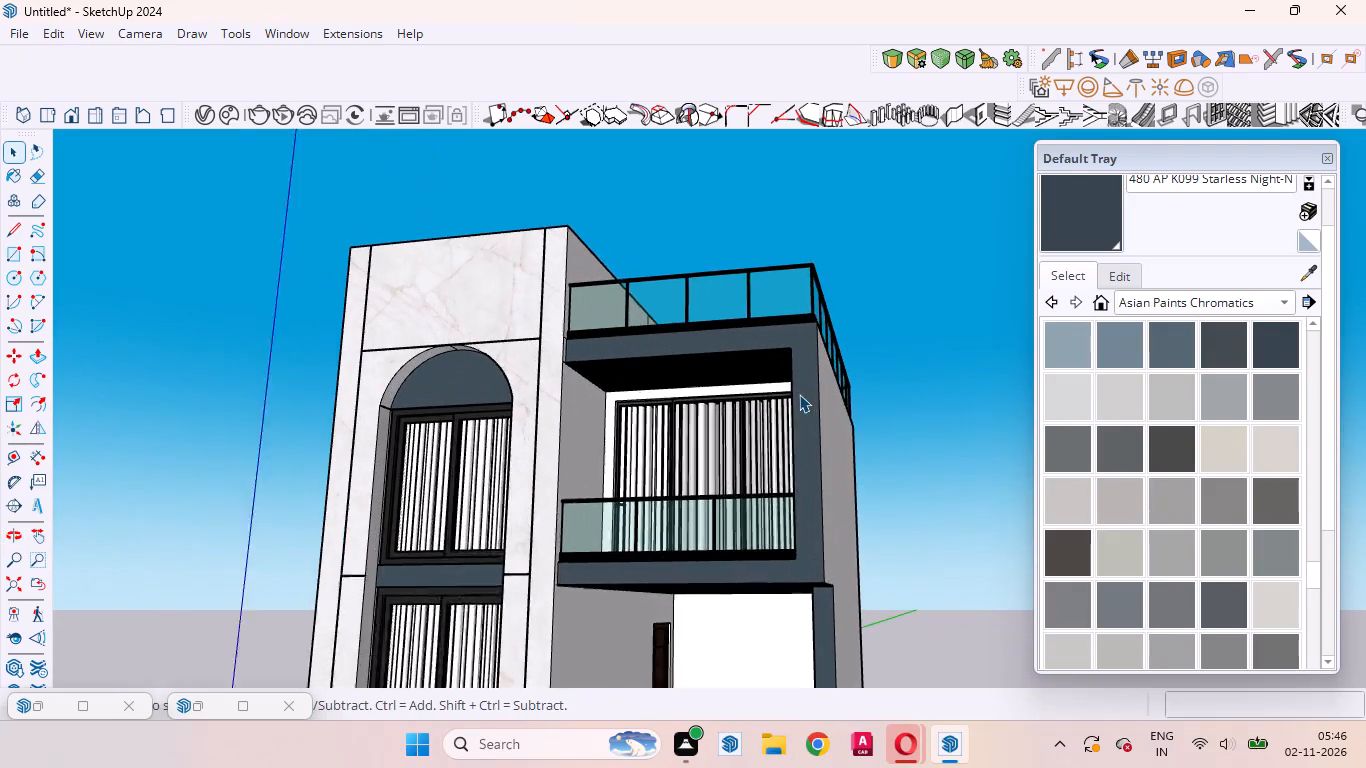
scroll(799, 394, up, 1)
middle_drag(810, 451, 800, 459)
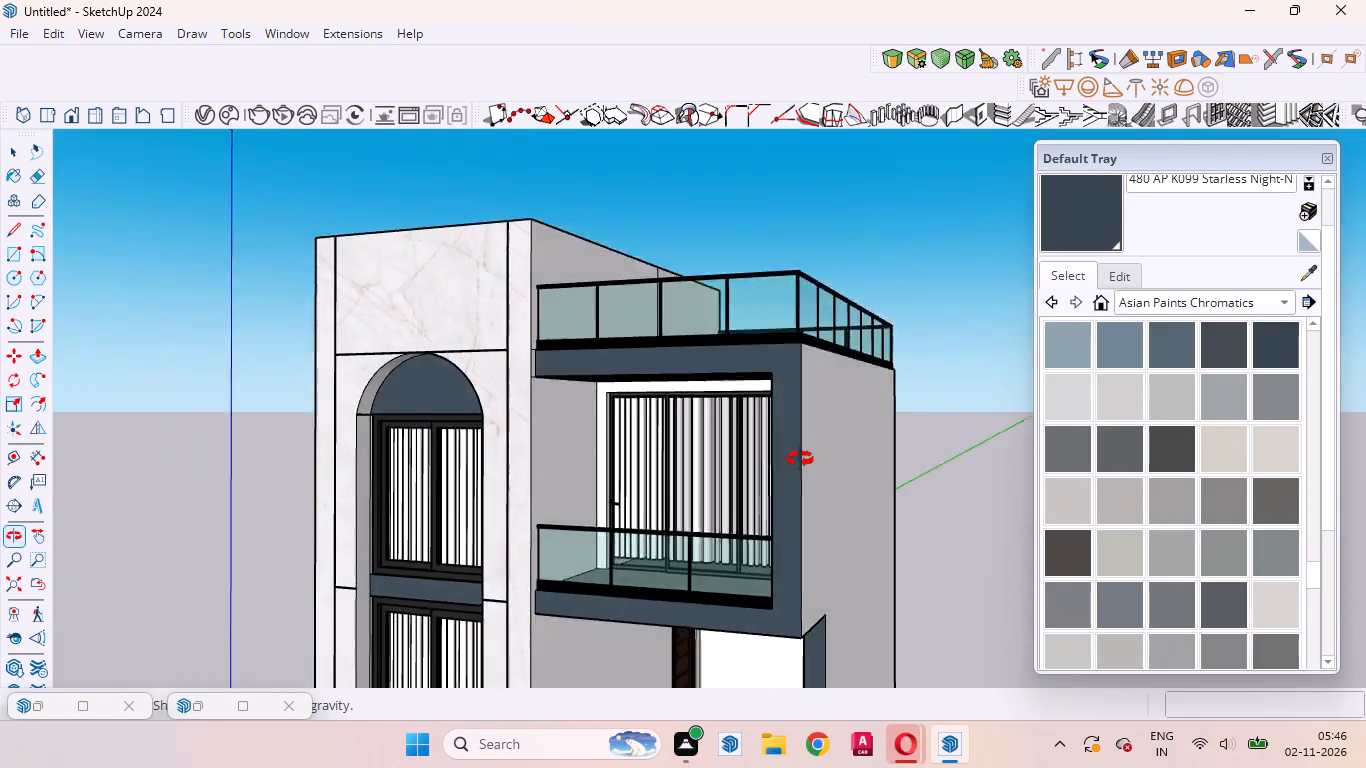
middle_drag(800, 459, 781, 701)
scroll(619, 536, up, 5)
scroll(836, 440, down, 5)
scroll(916, 392, down, 10)
scroll(871, 552, up, 4)
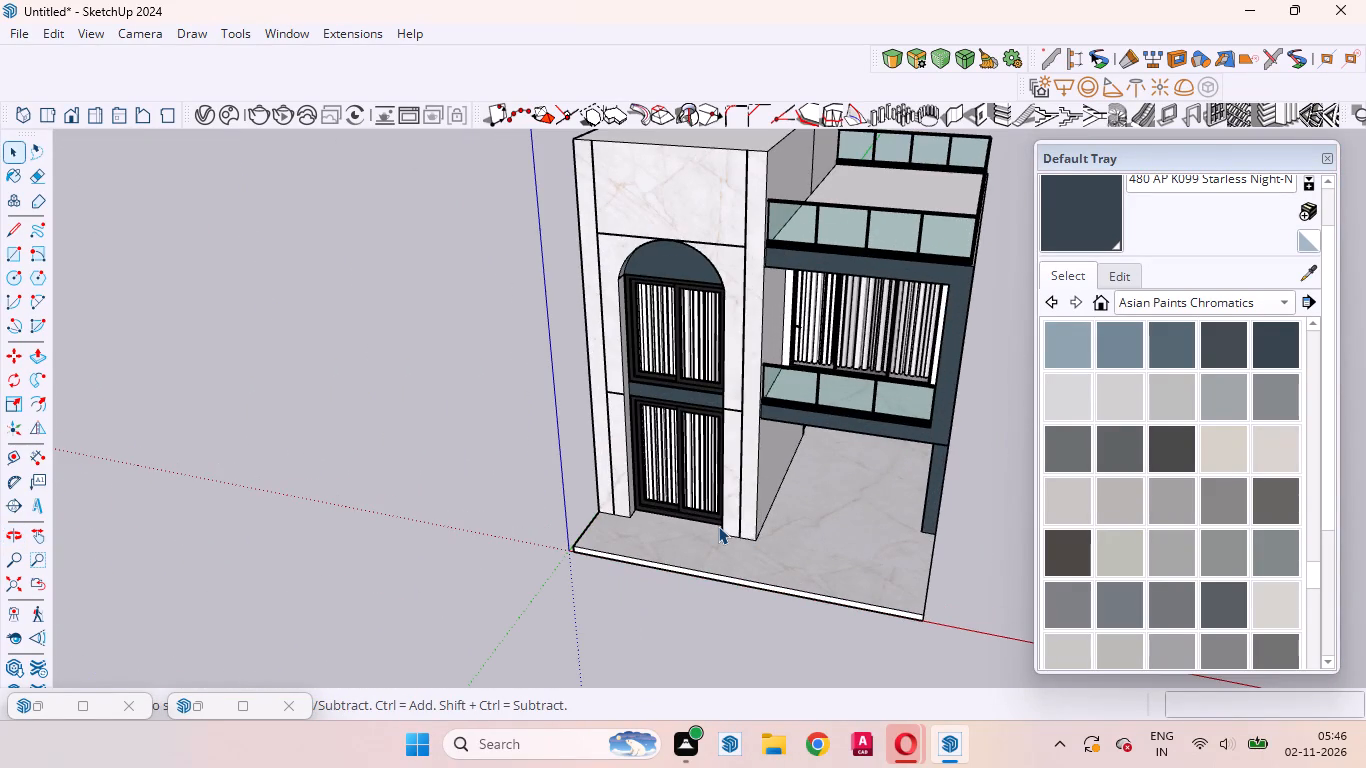
scroll(717, 526, up, 4)
middle_drag(725, 538, 875, 500)
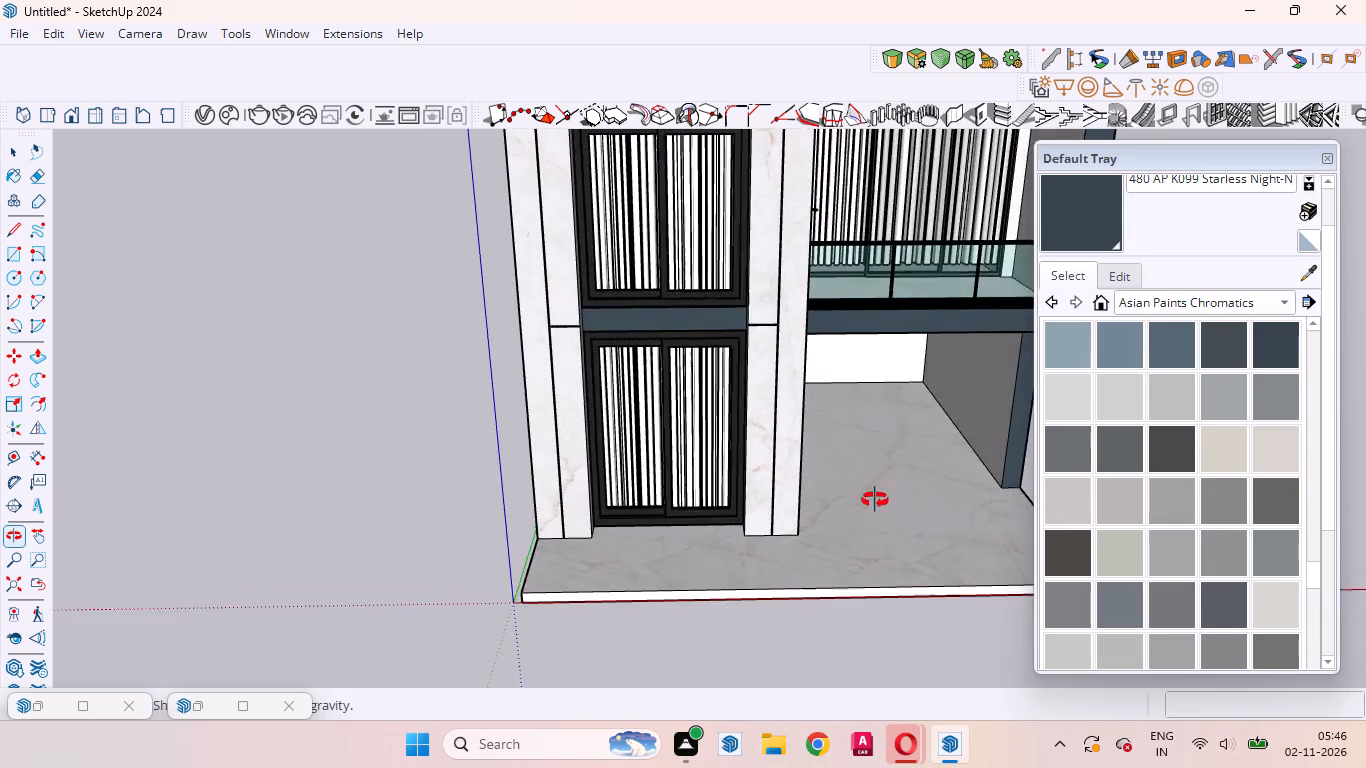
middle_drag(875, 500, 838, 494)
scroll(625, 463, down, 4)
scroll(978, 418, up, 7)
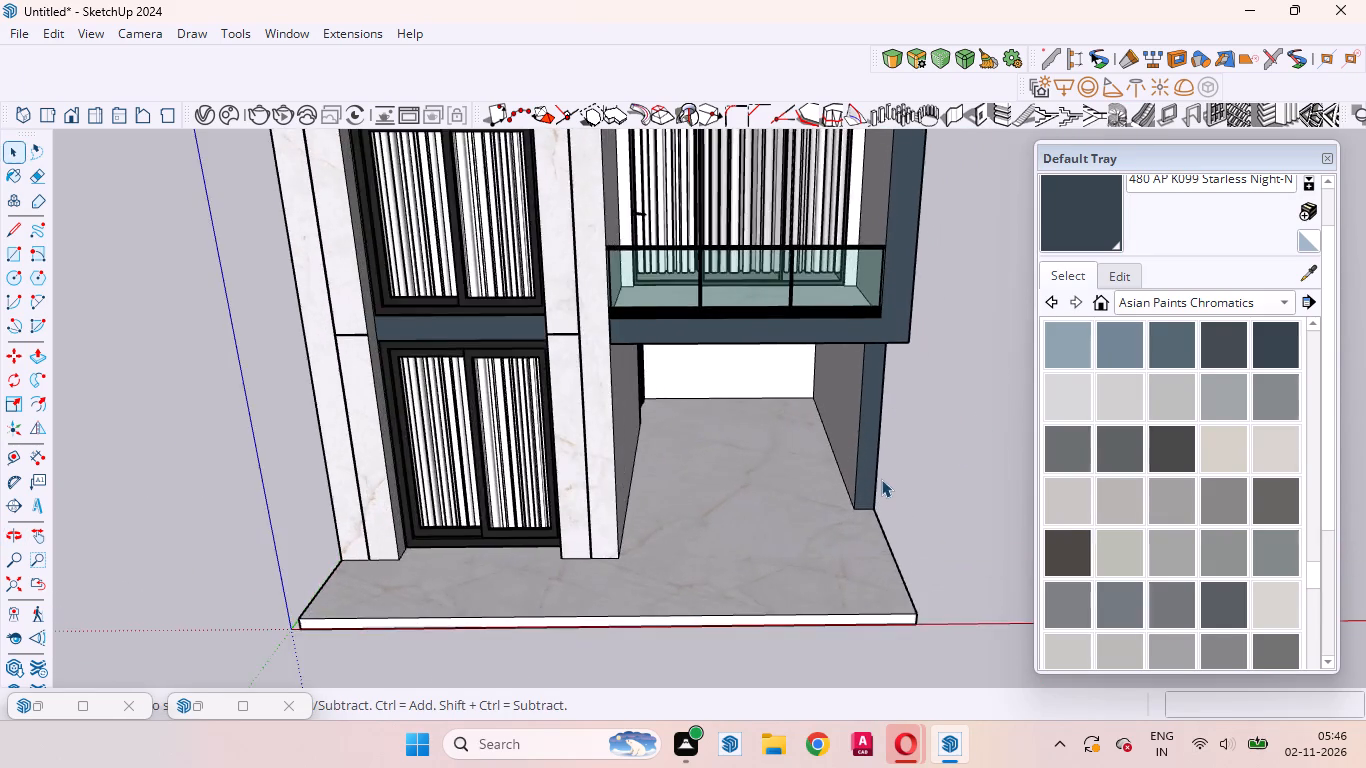
scroll(881, 479, up, 8)
scroll(941, 426, down, 16)
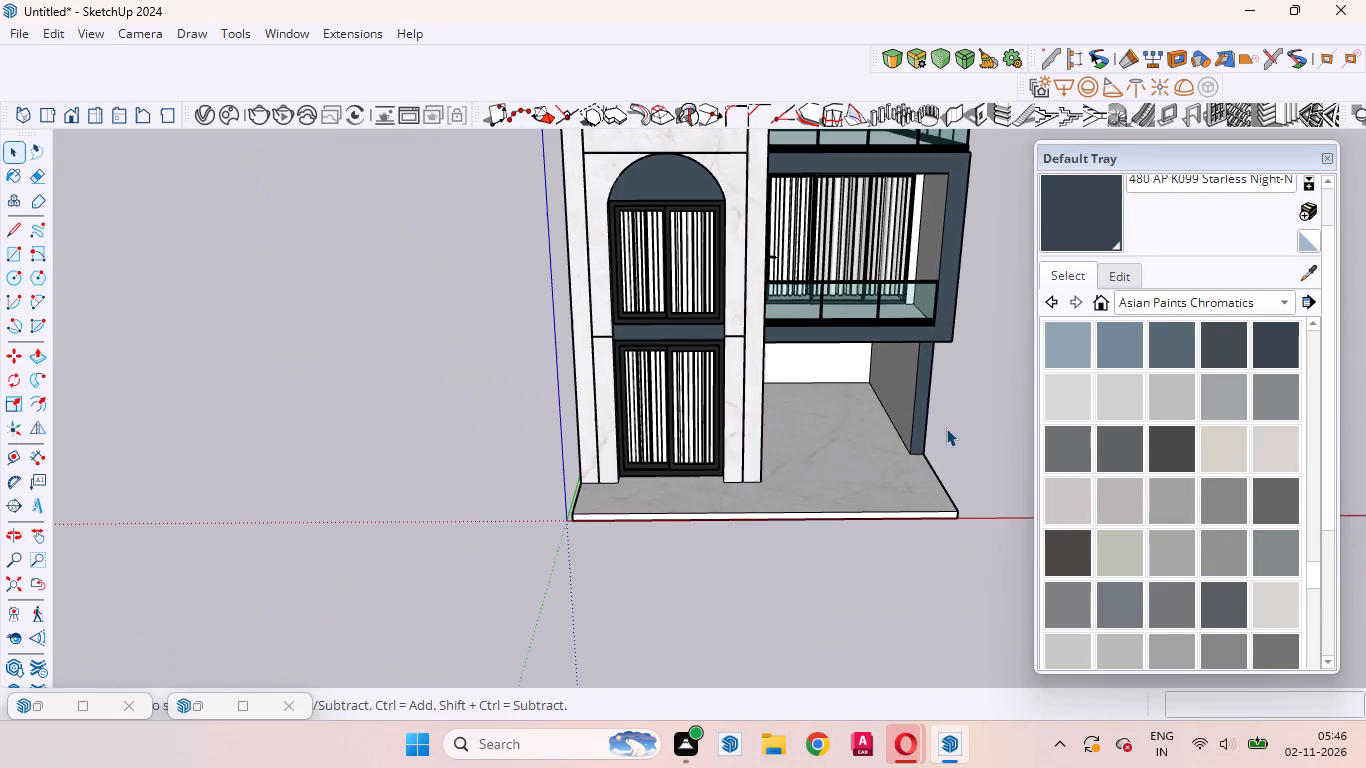
Place guide lines 12" inward from the outer vertical edge beside the ground-floor front window and from the adjacent side edge of the floor slab.
scroll(579, 426, up, 9)
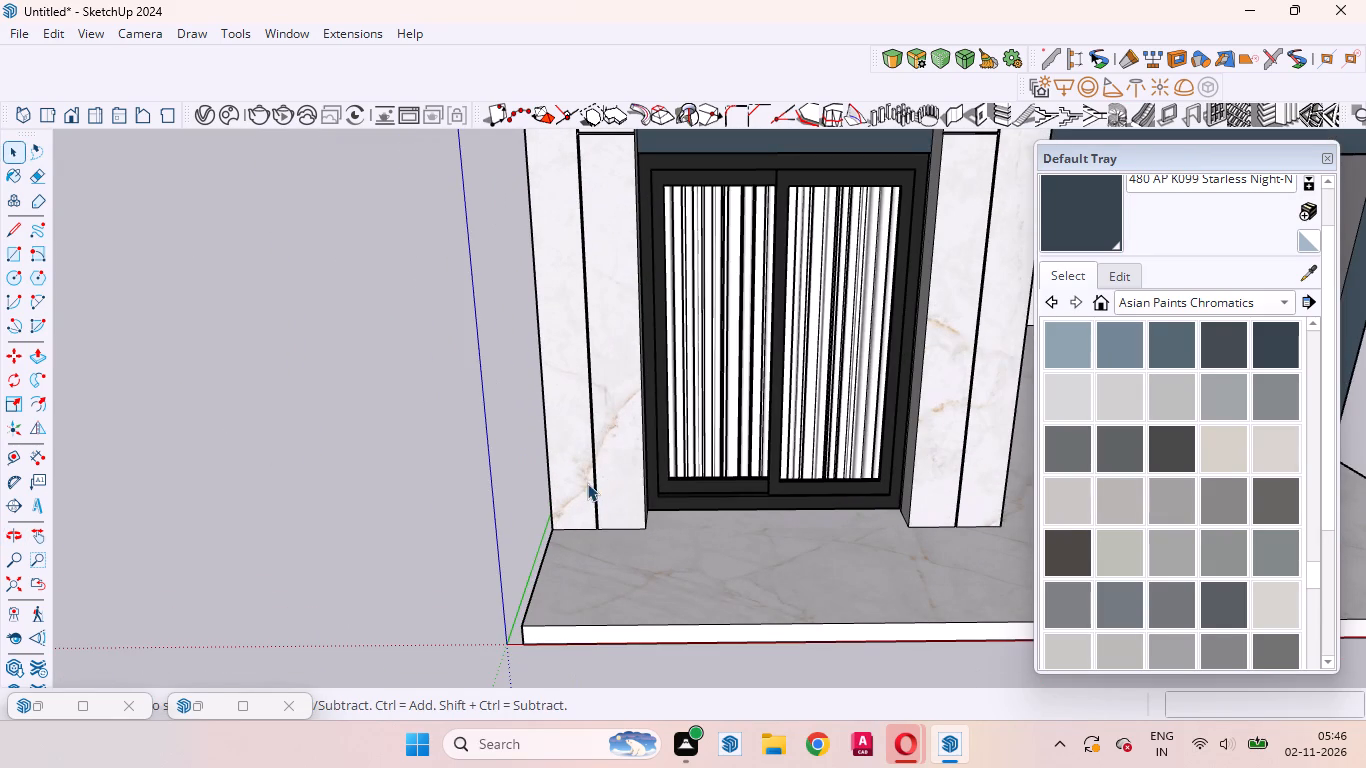
middle_drag(590, 498, 600, 576)
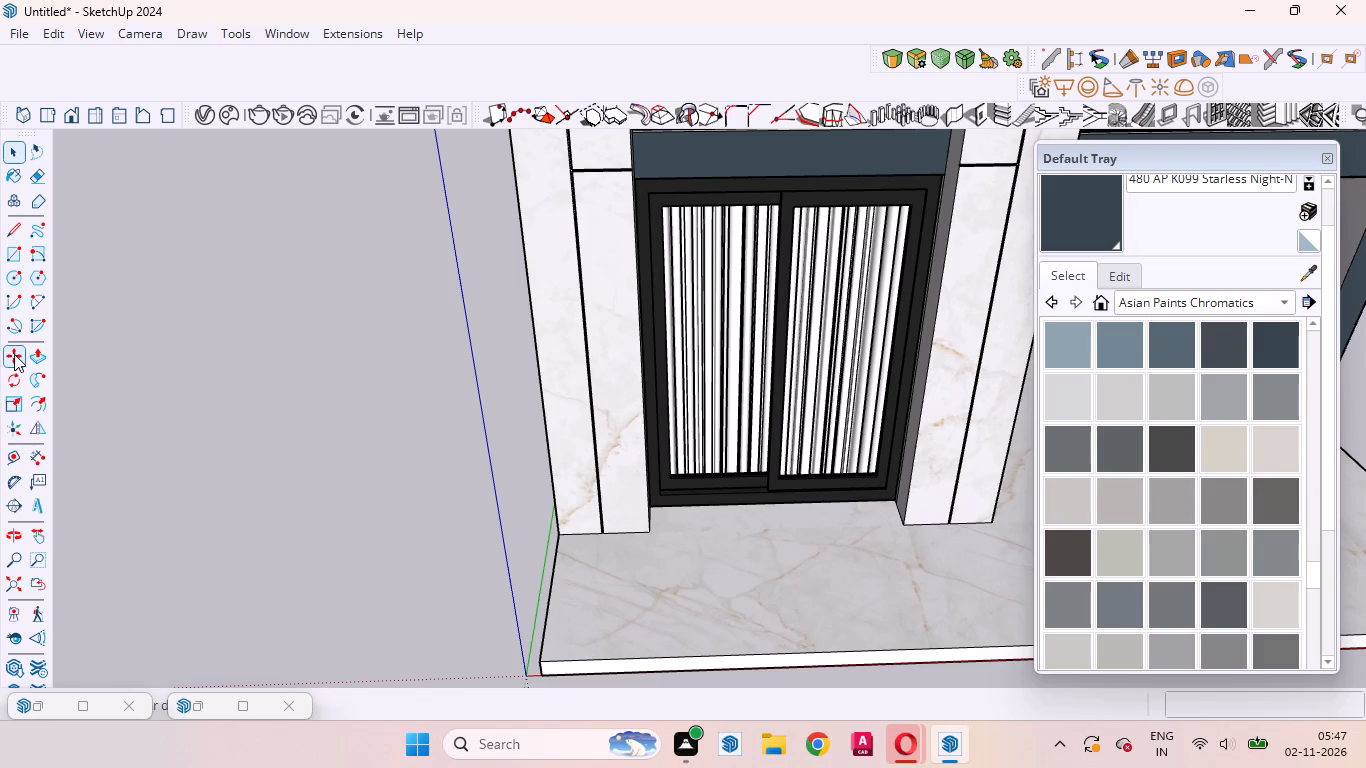
key(t)
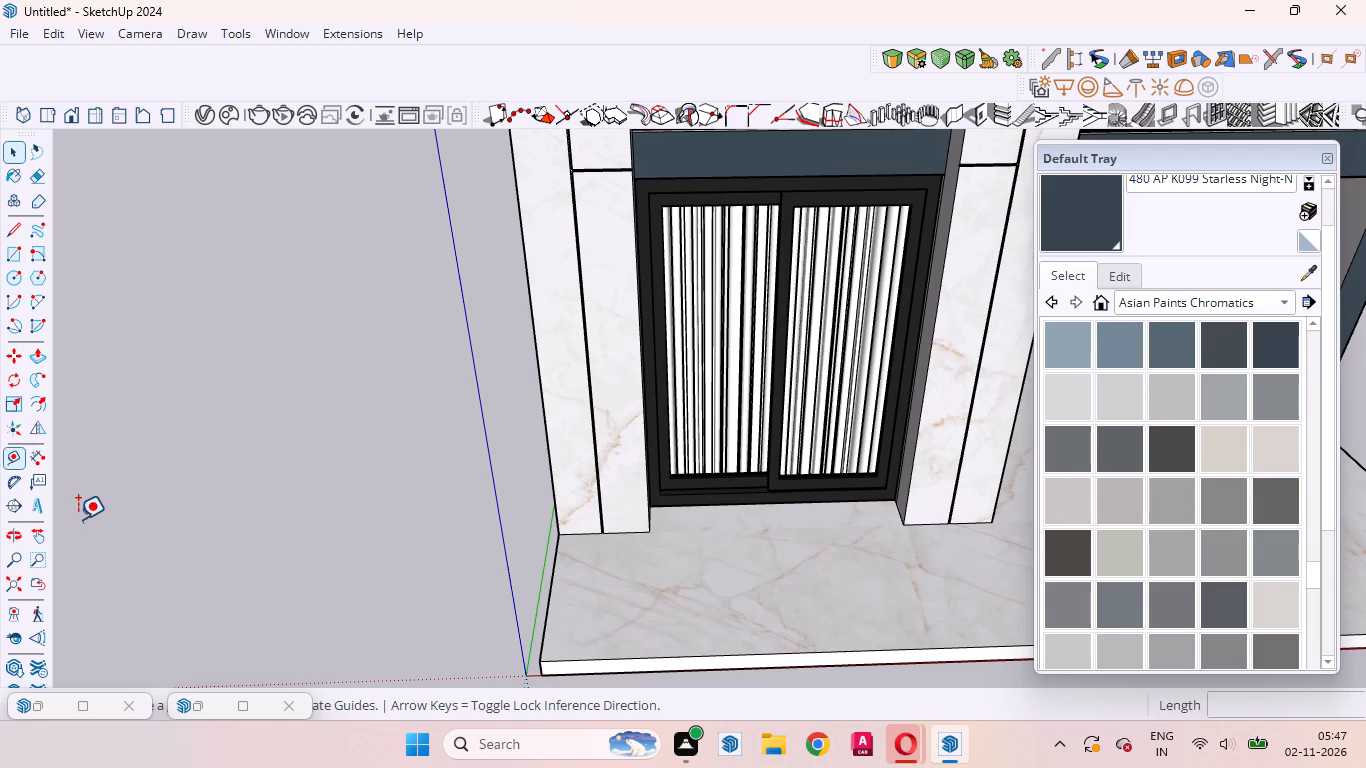
click(544, 463)
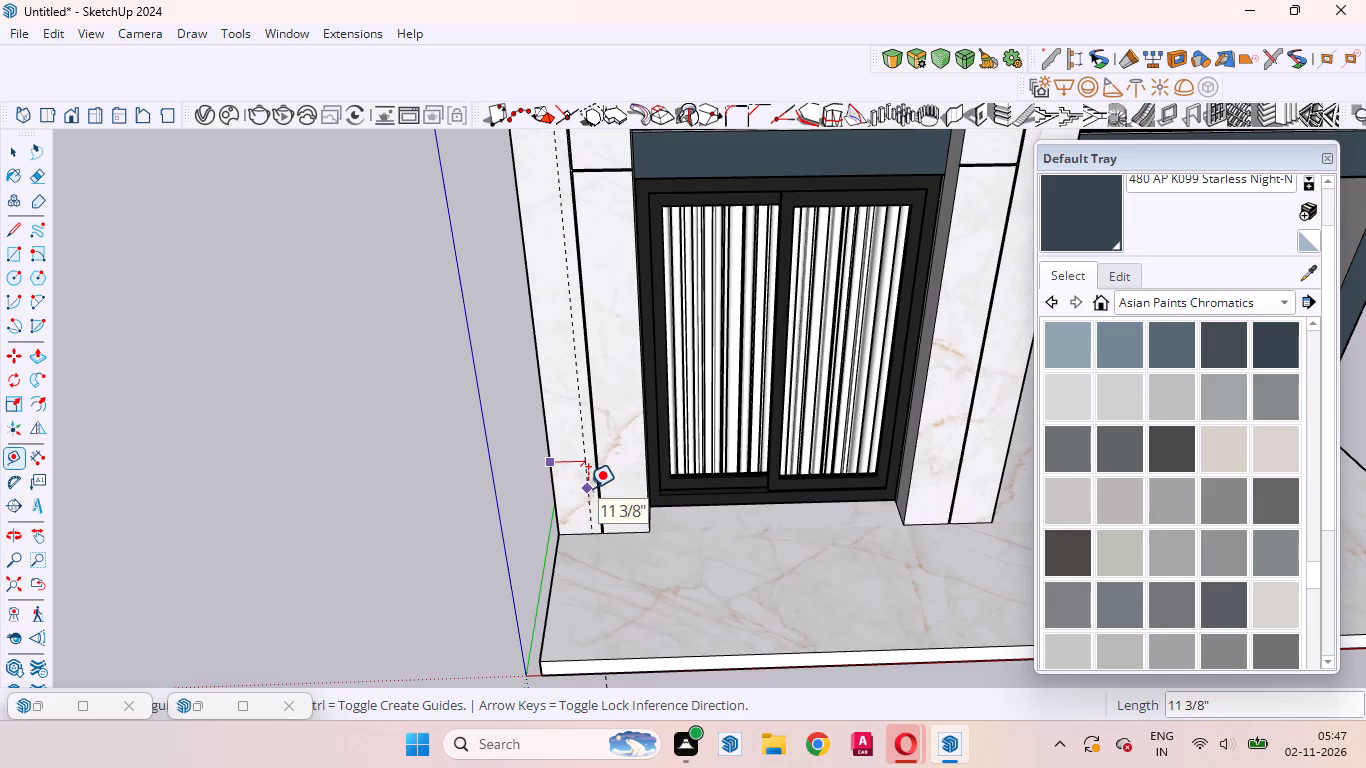
text(12)
key(Return)
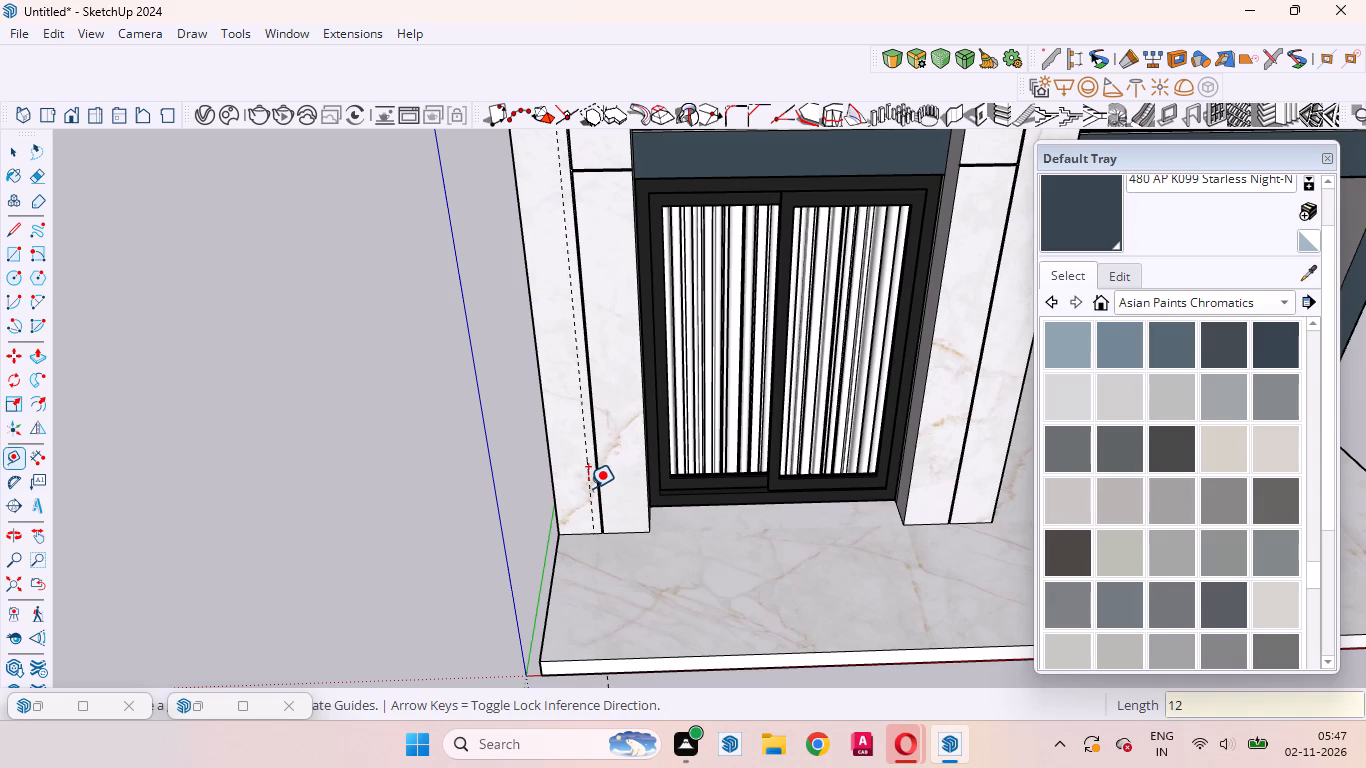
click(552, 604)
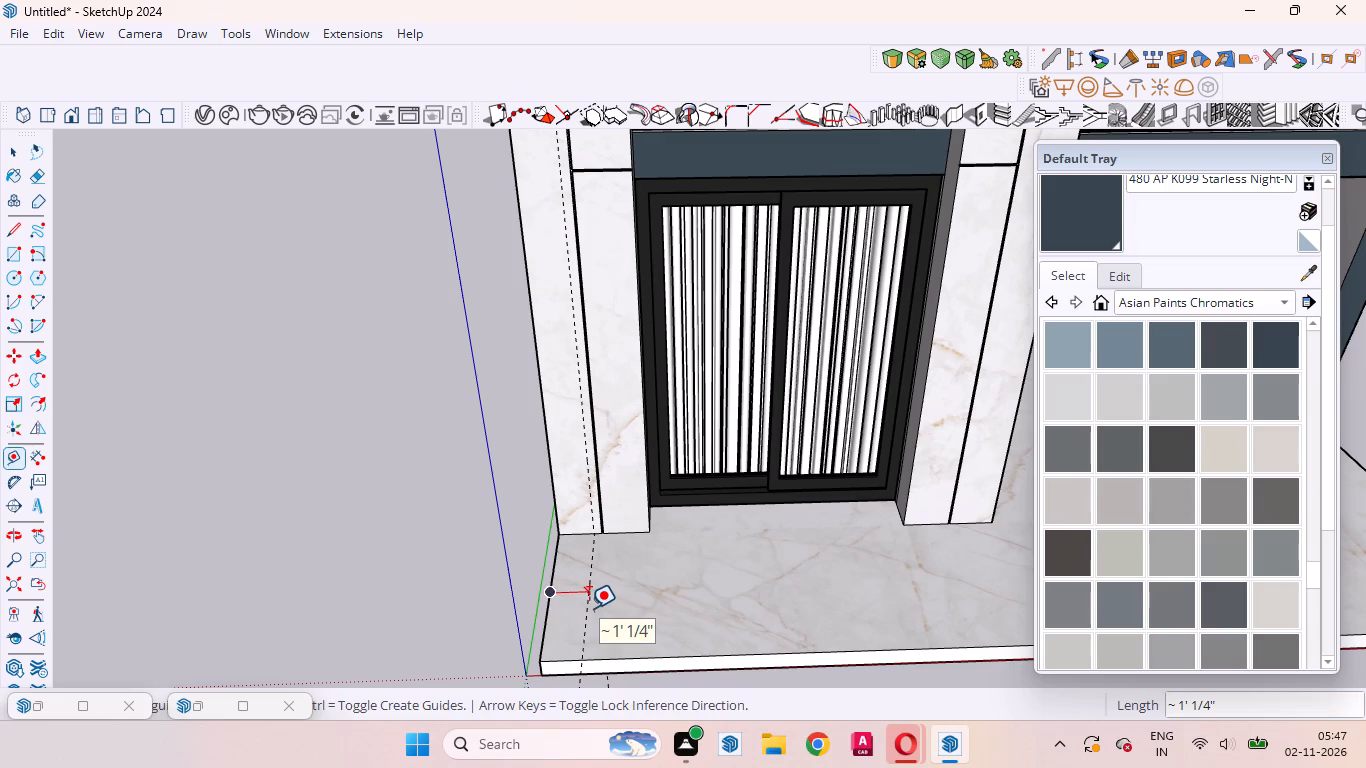
text(12)
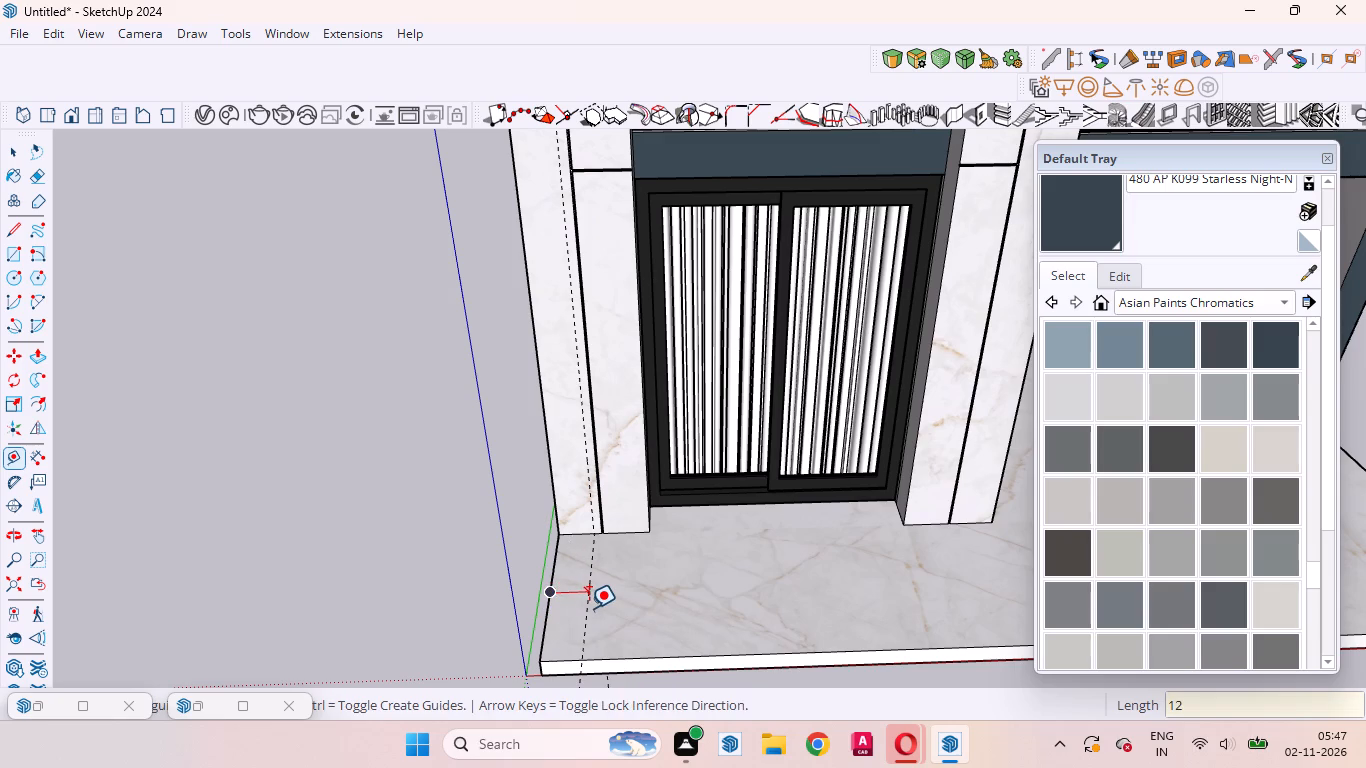
key(Return)
key(space)
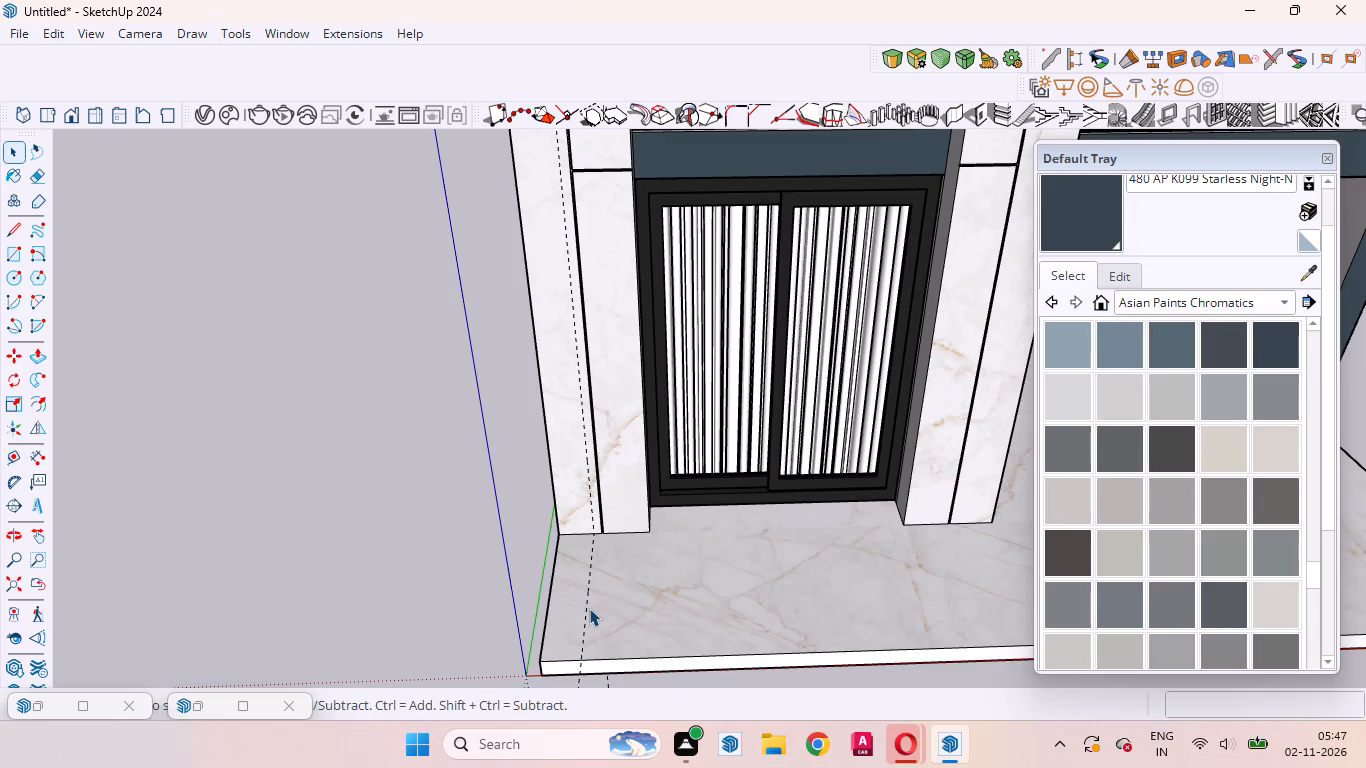
Start a new group and draw a rectangle about 1' by 4' 7 7/16" between the window-side facade corner and the slab's front edge.
scroll(432, 590, down, 1)
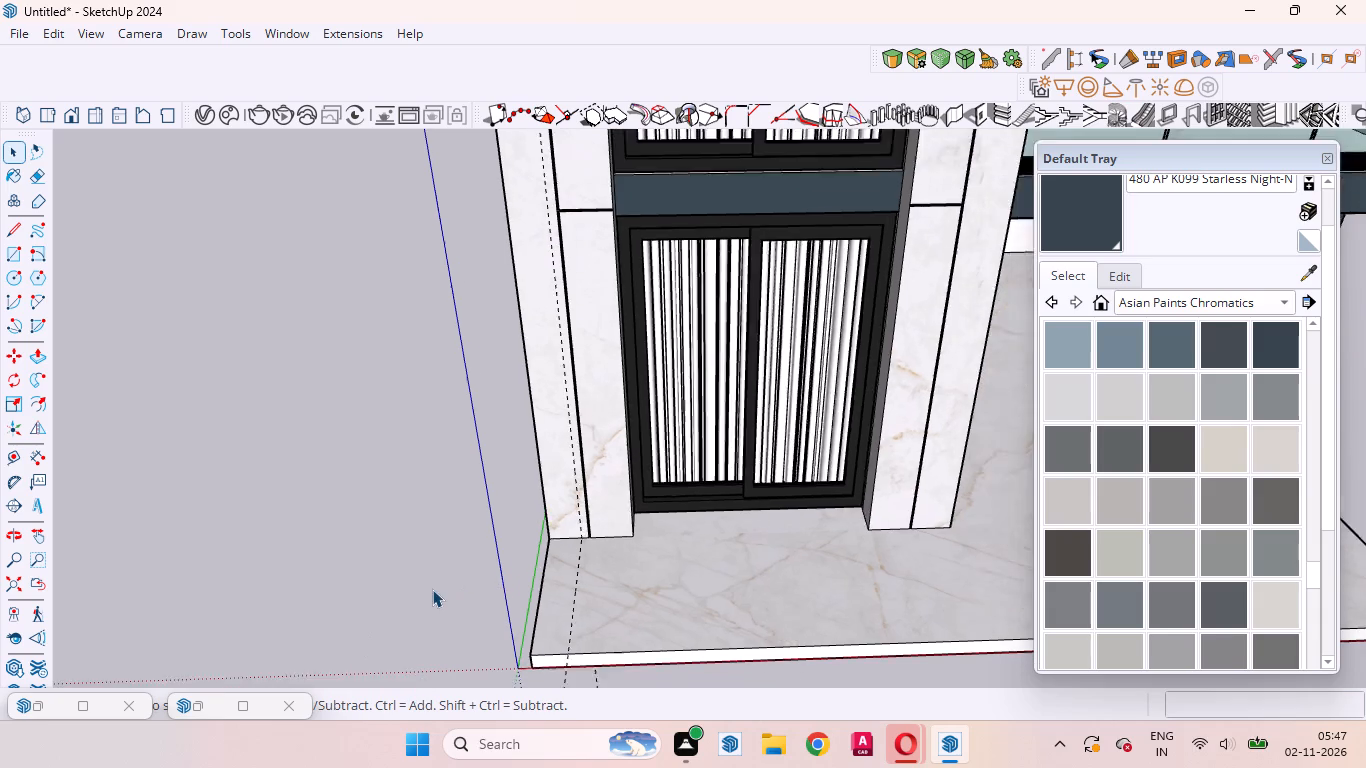
scroll(432, 589, down, 4)
scroll(518, 547, down, 10)
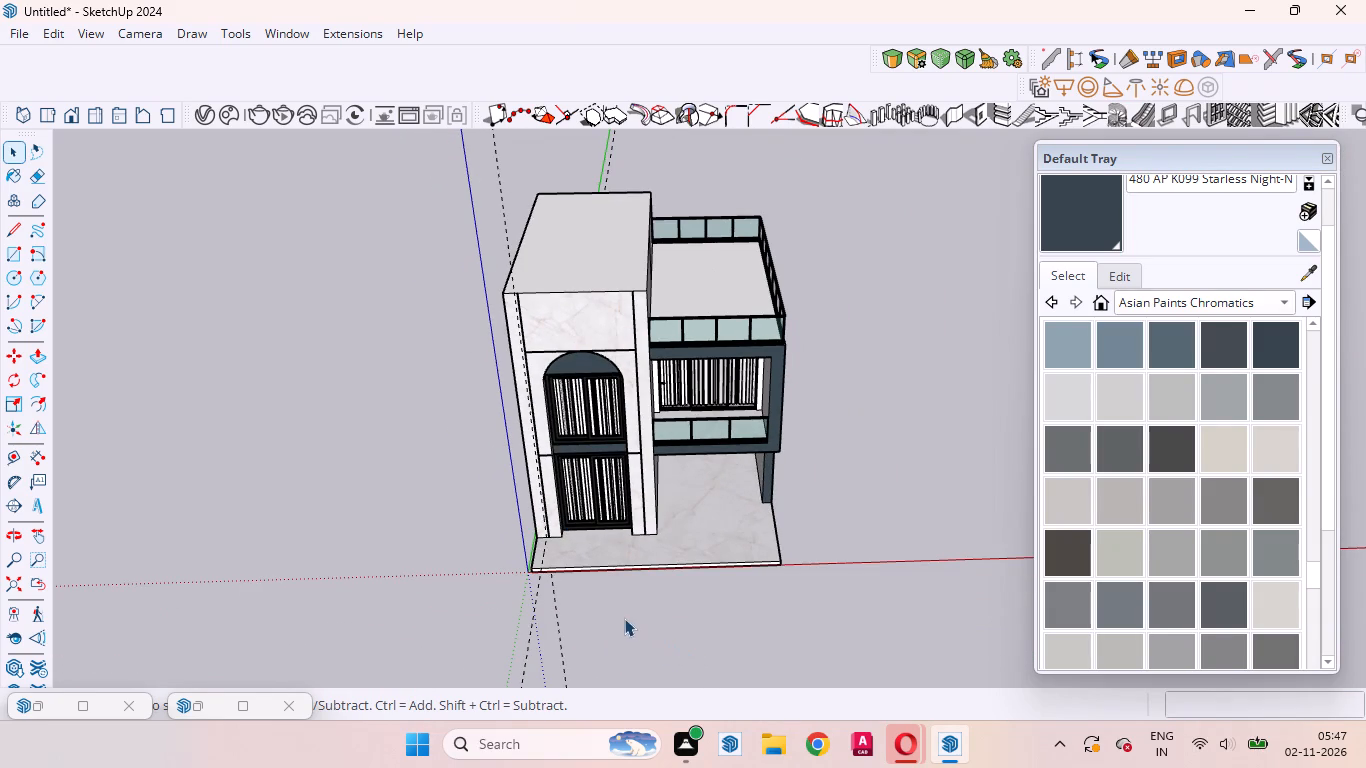
right_click(624, 618)
click(673, 671)
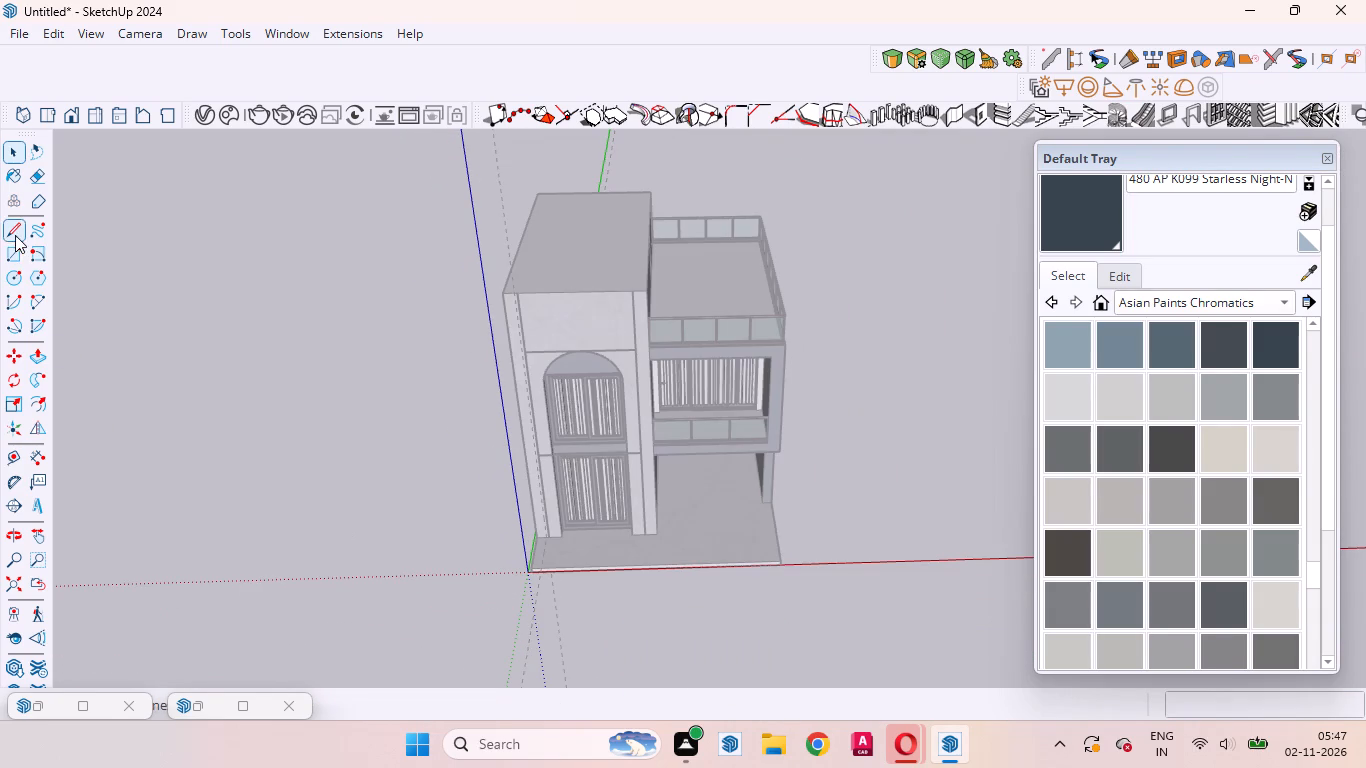
click(15, 254)
scroll(443, 477, up, 17)
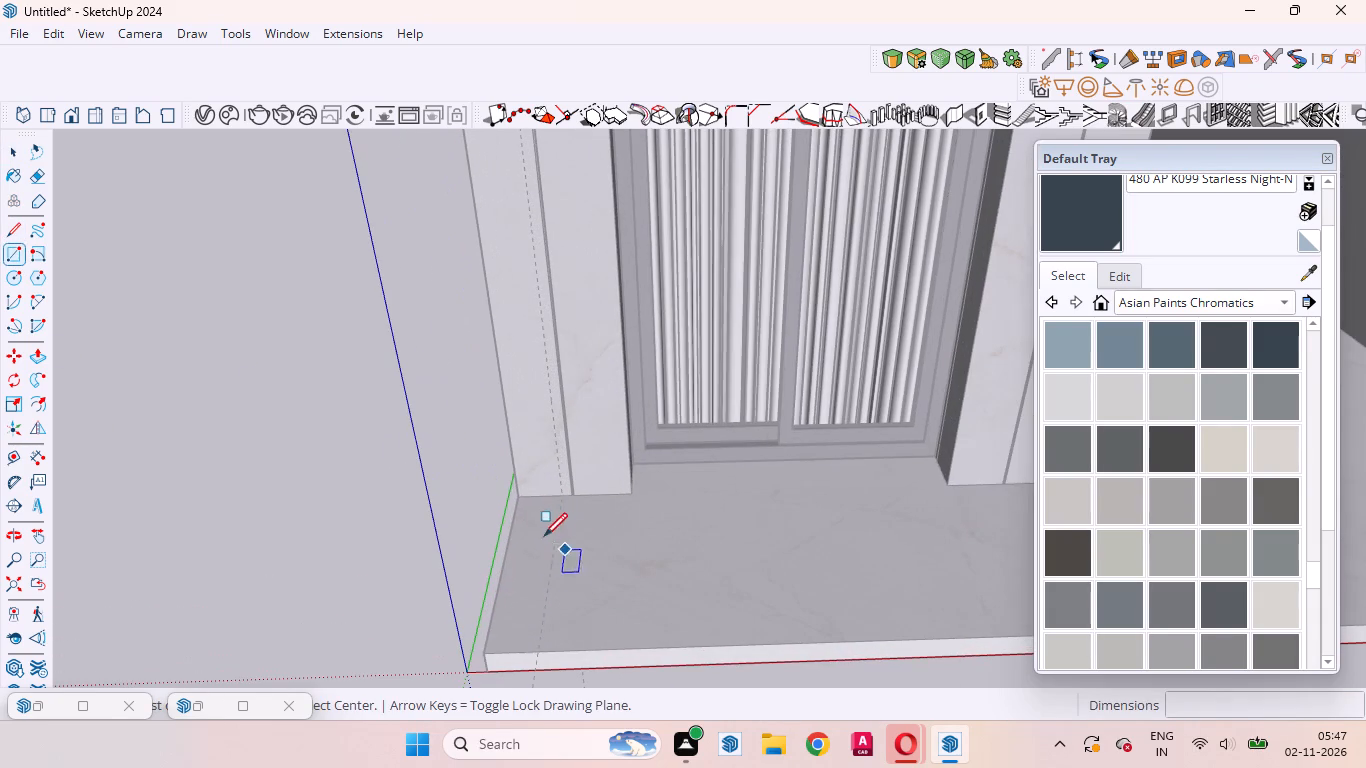
click(522, 497)
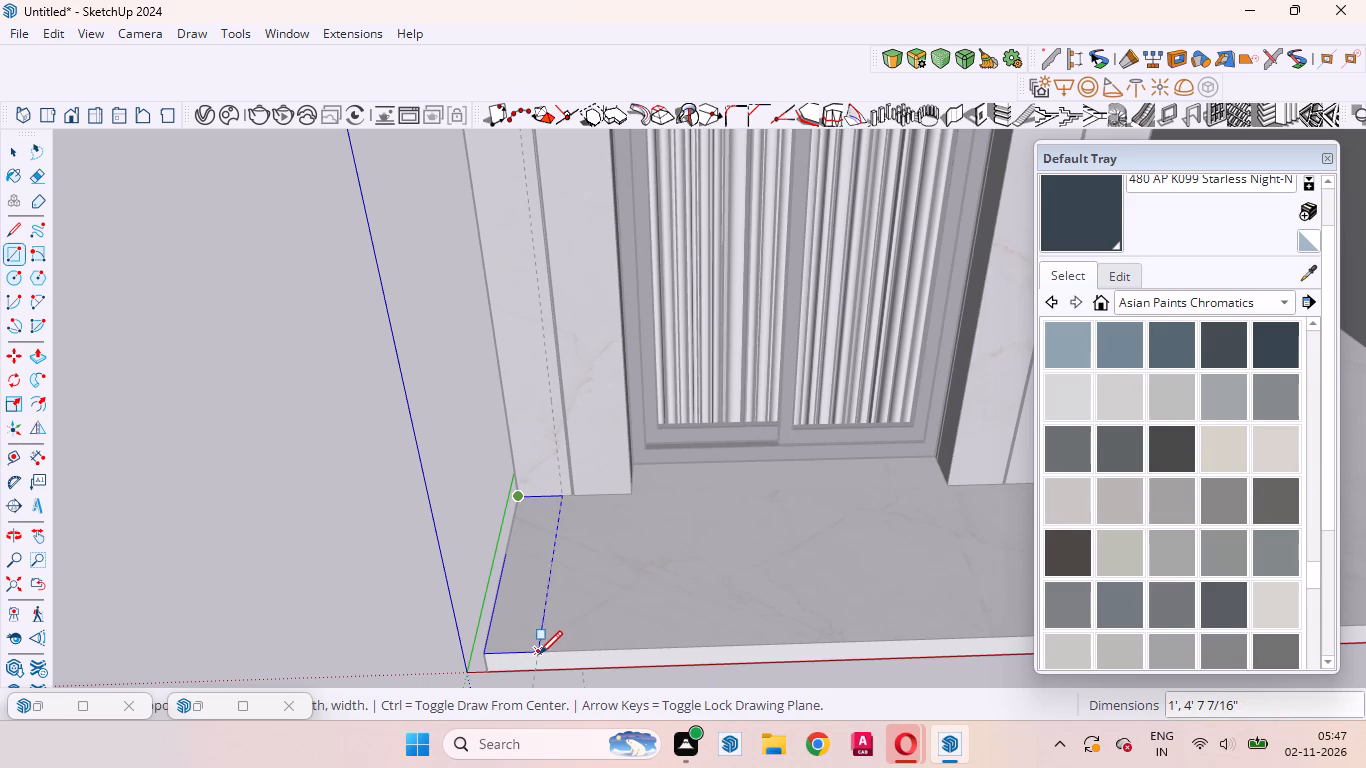
click(539, 654)
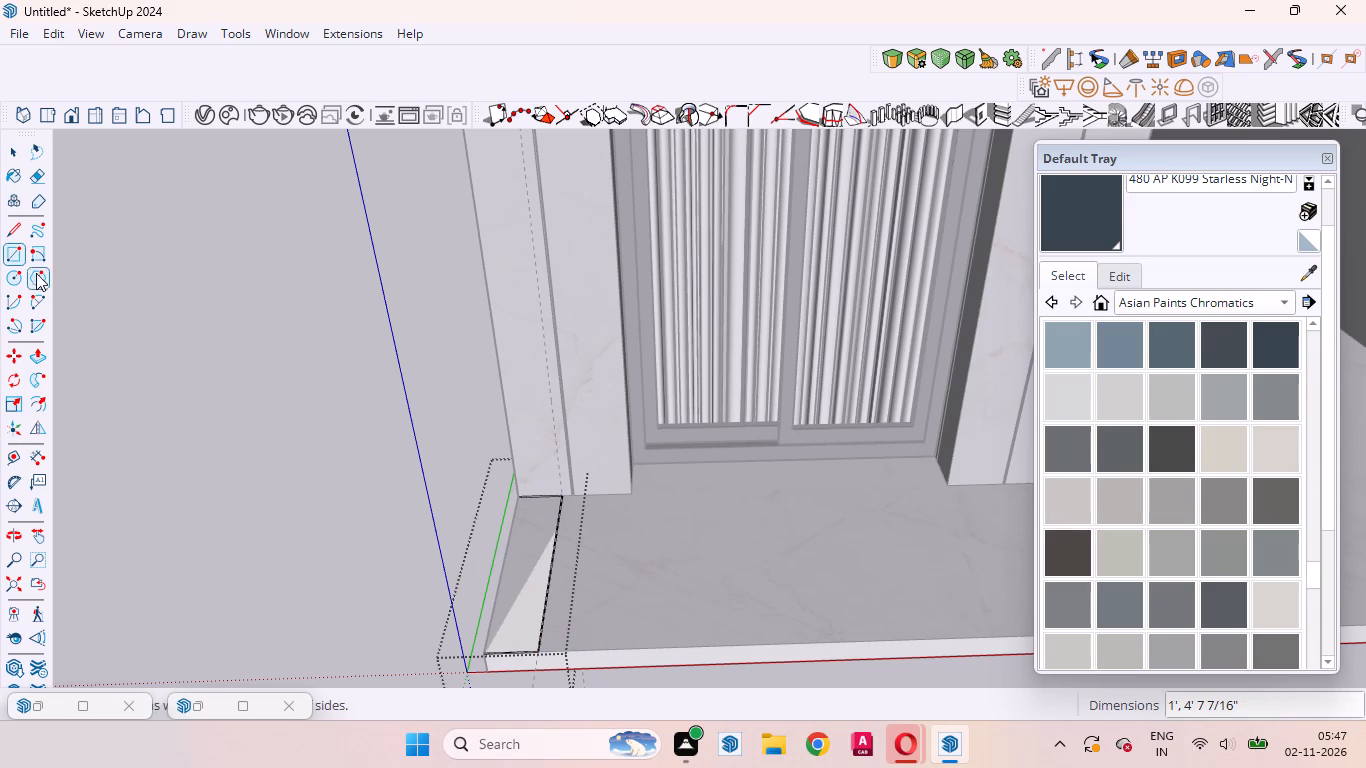
Extrude the rectangle upward 4' 5" into a low side wall and exit the group.
key(p)
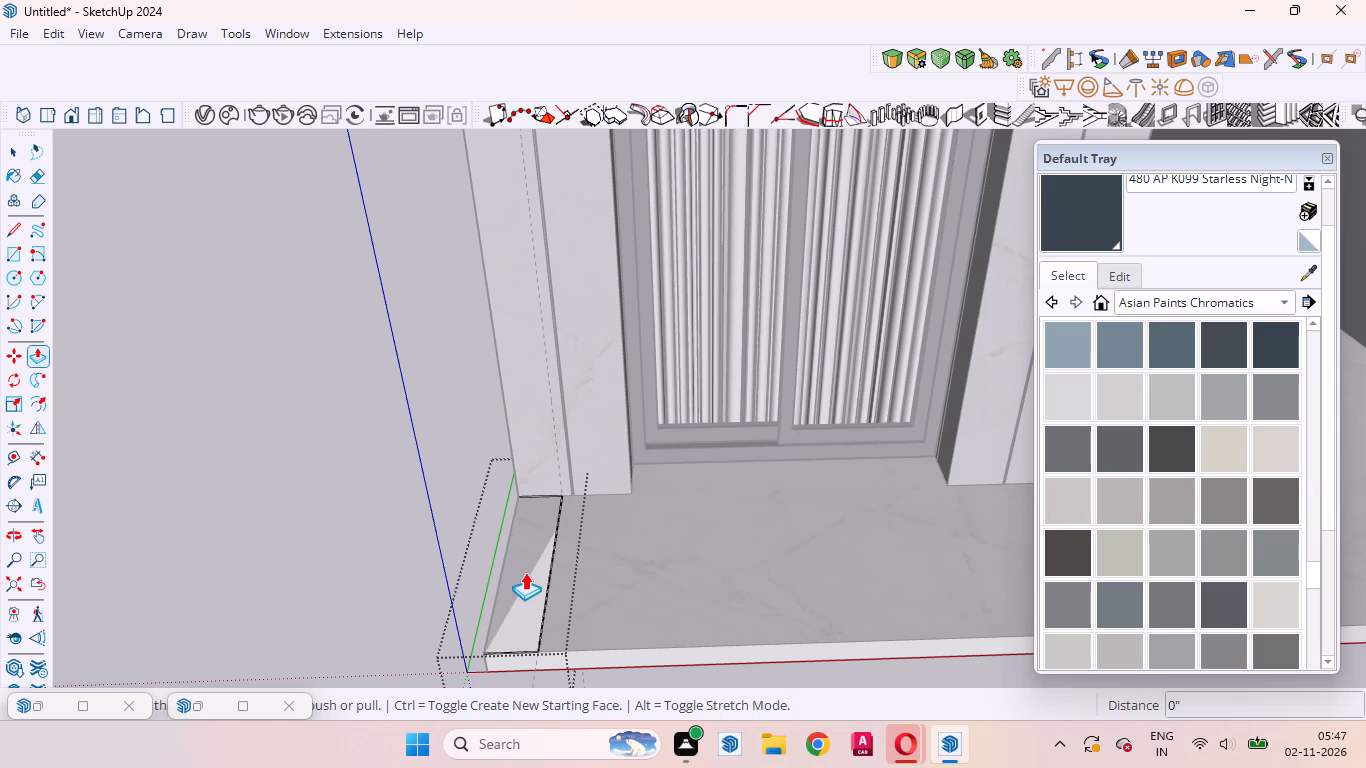
click(525, 579)
scroll(530, 511, down, 11)
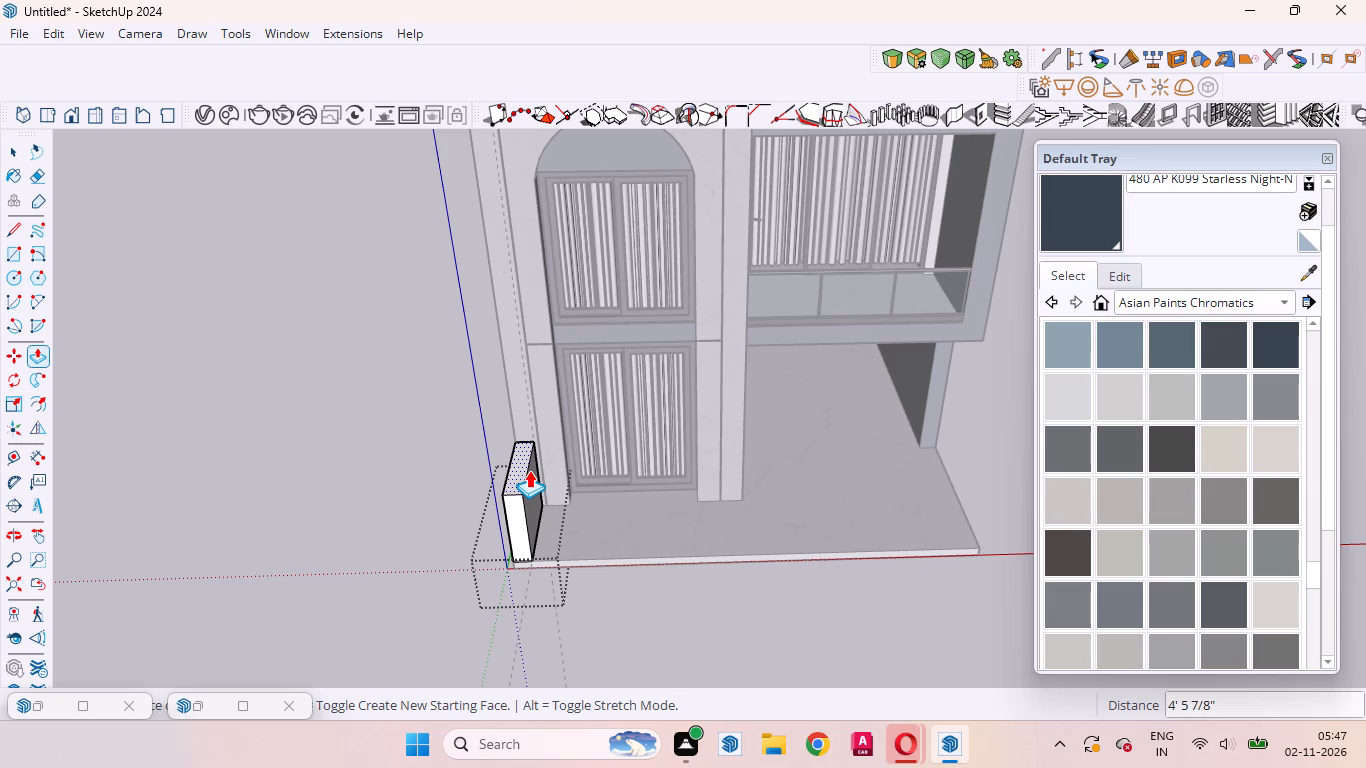
text(4'5)
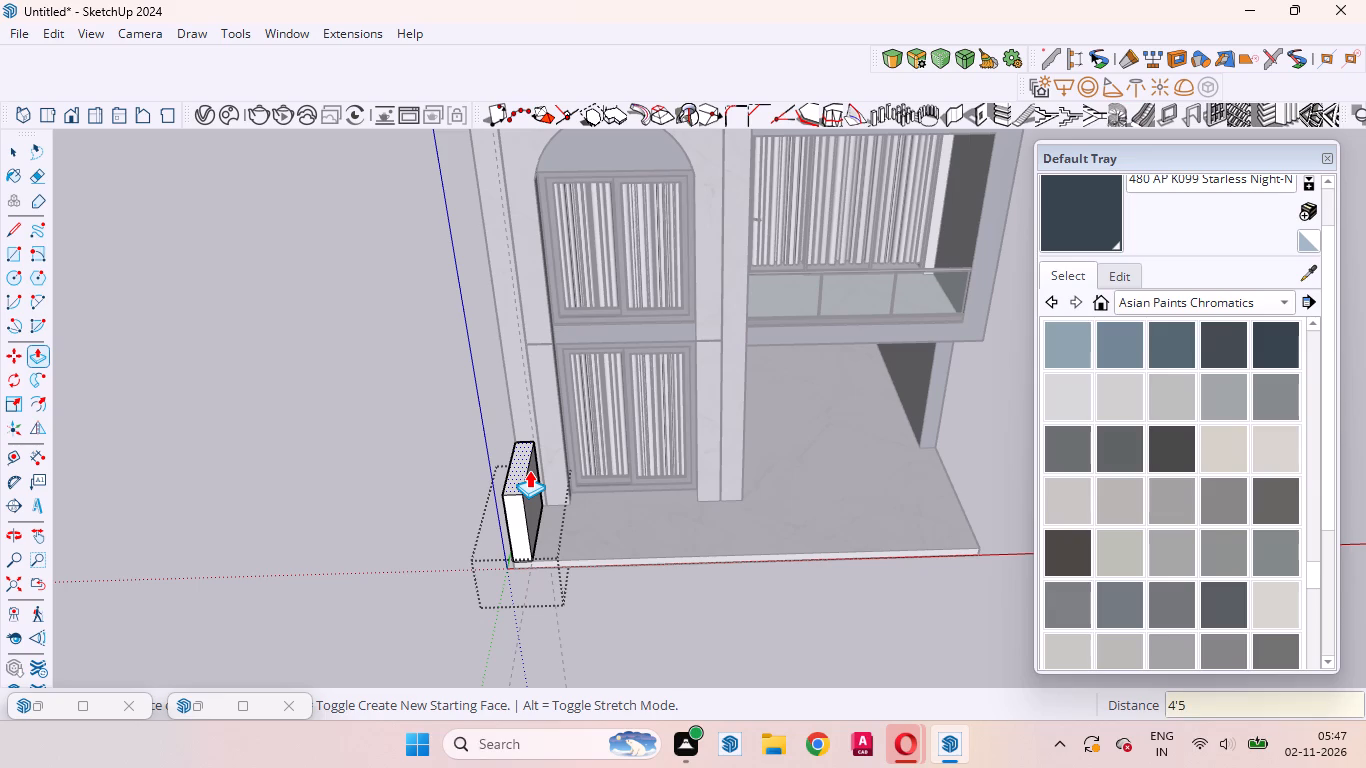
key(Return)
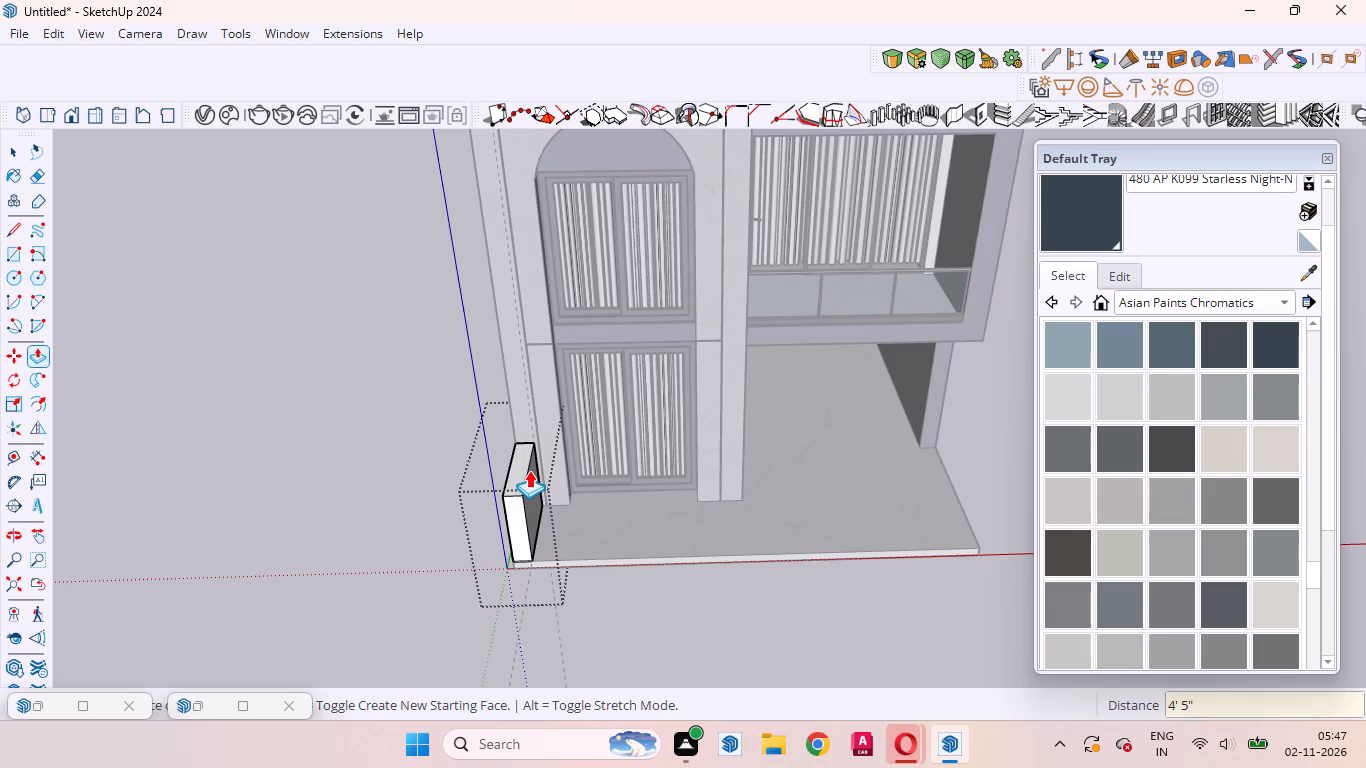
key(space)
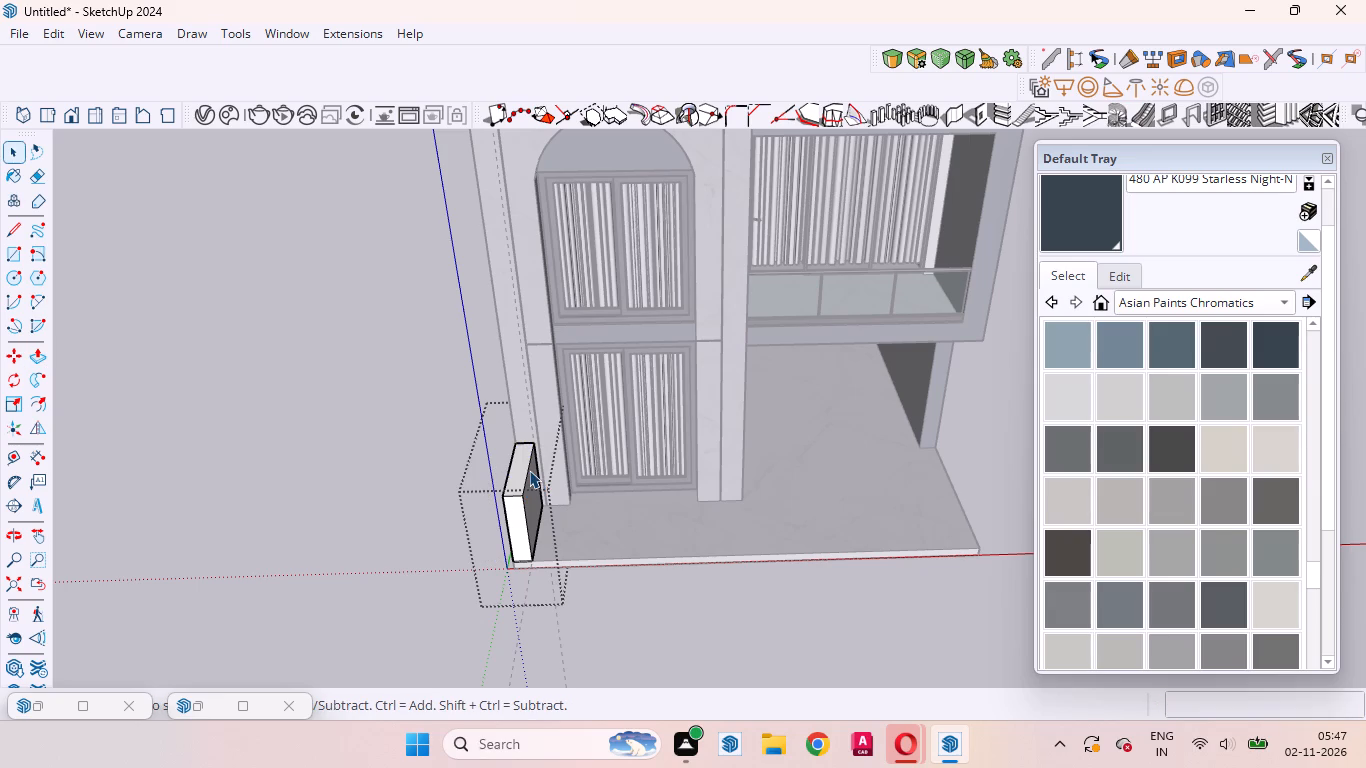
click(711, 655)
Paint the new low side wall with AP K099 Starless Night.
scroll(692, 490, down, 4)
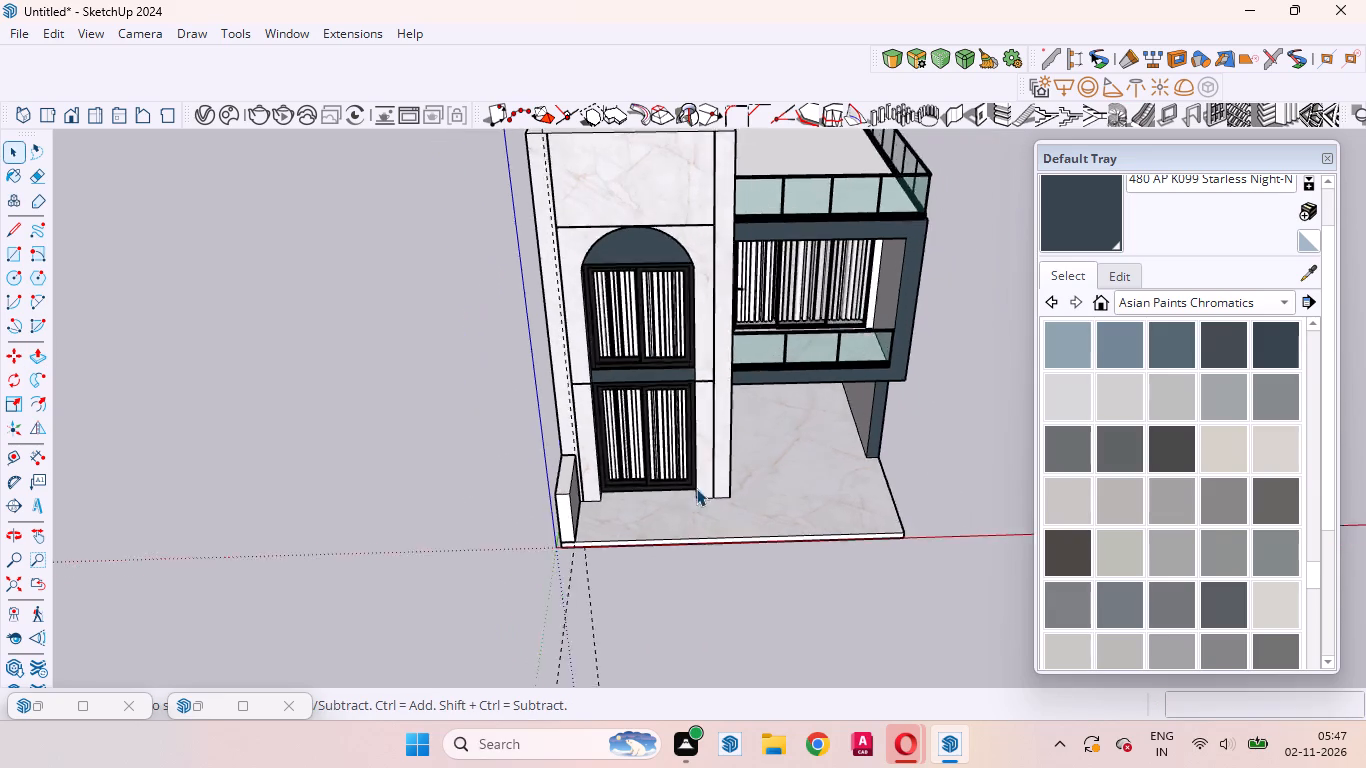
middle_drag(652, 668, 404, 497)
scroll(503, 451, up, 1)
click(1094, 220)
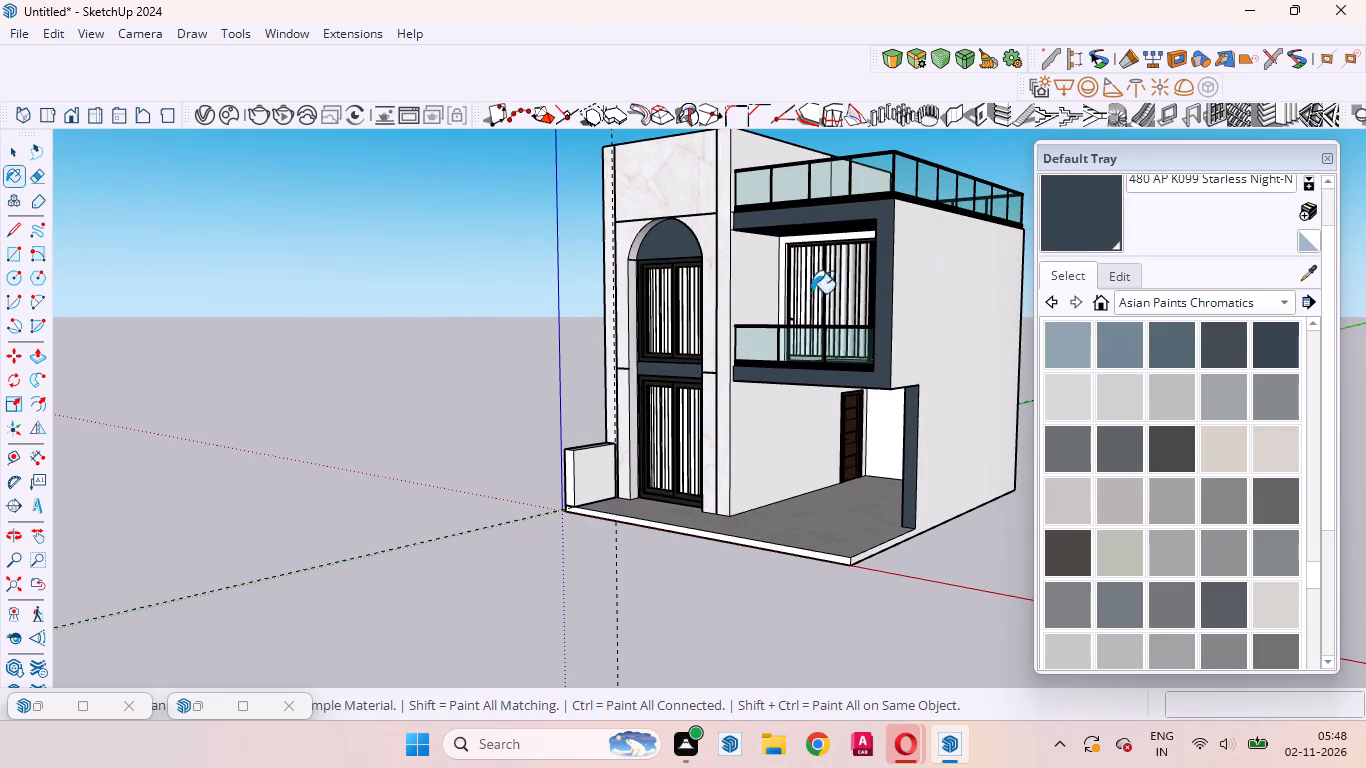
click(588, 468)
middle_drag(488, 469, 811, 519)
click(15, 157)
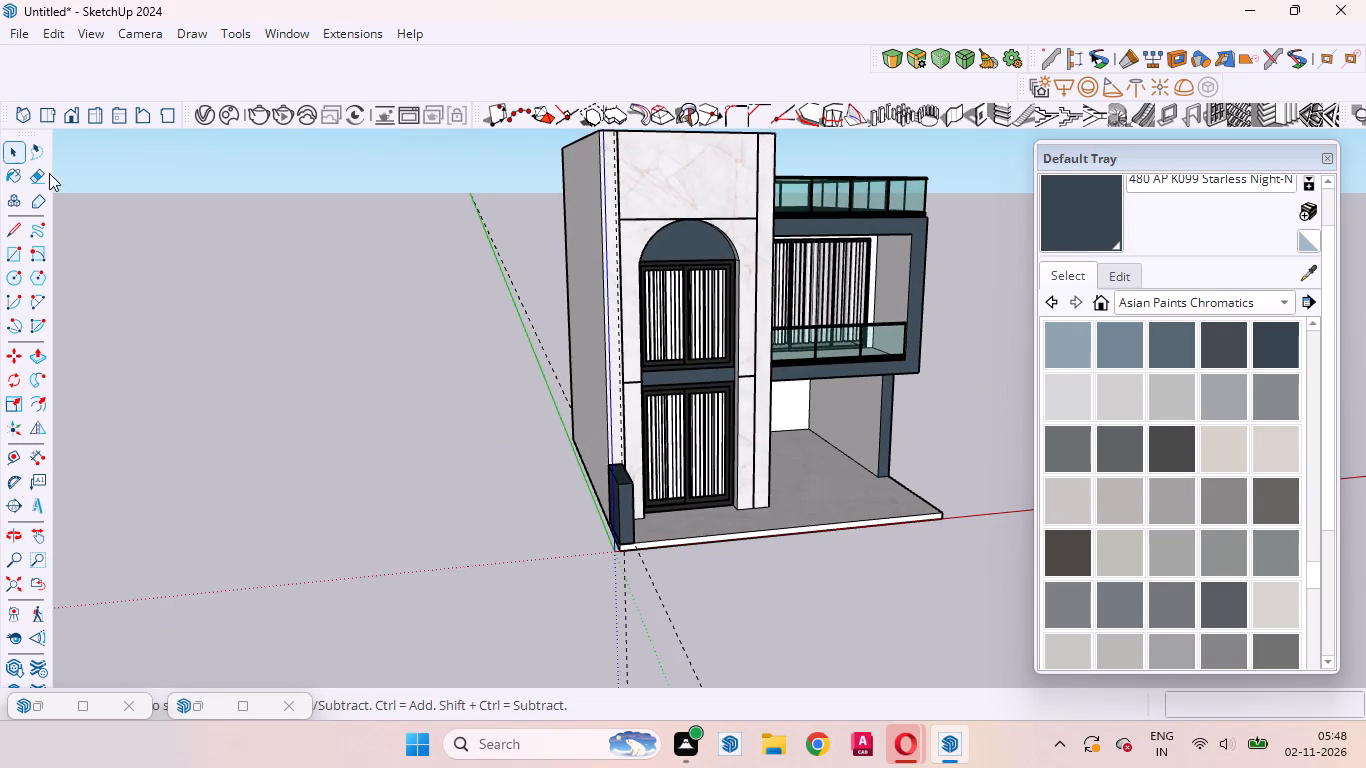
Examine the painted low wall and how it sits with the facade and the open porch side.
scroll(711, 544, up, 10)
middle_drag(617, 523, 449, 581)
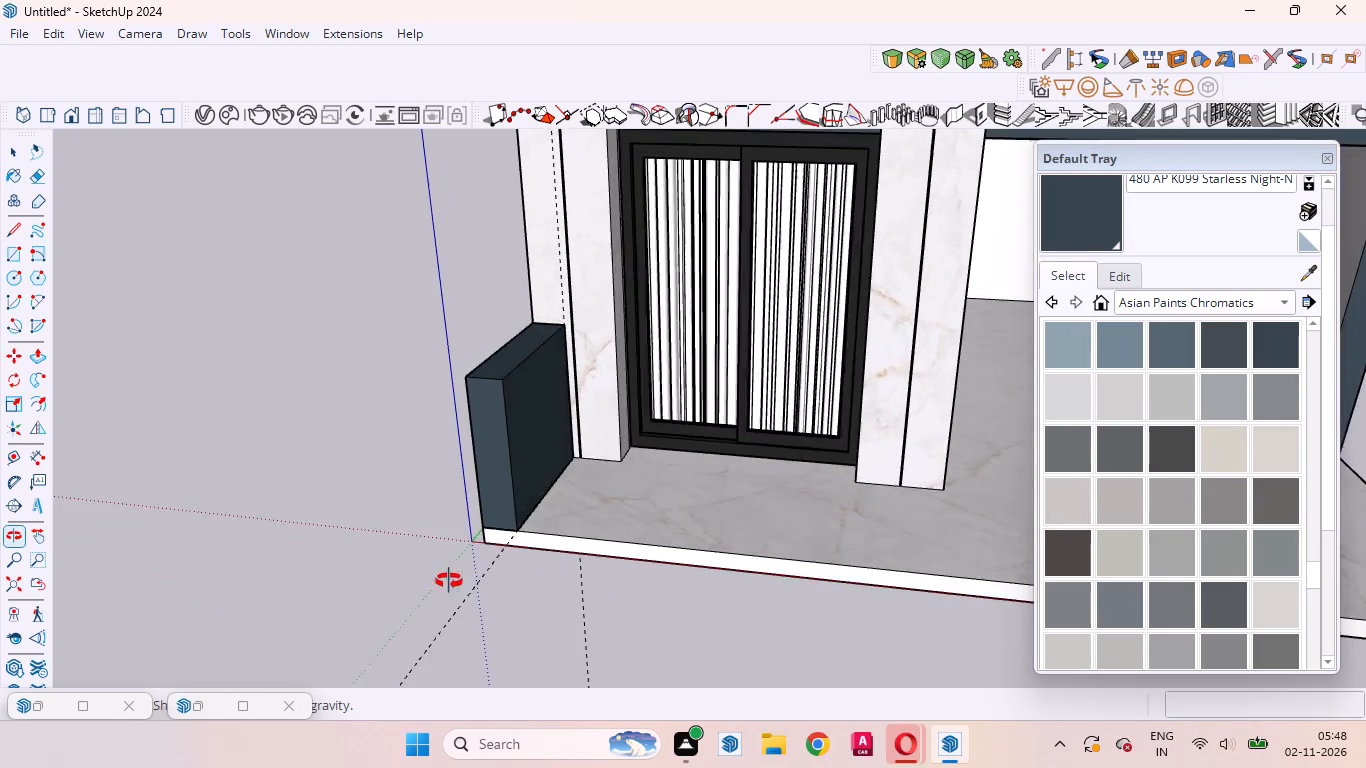
middle_drag(449, 581, 499, 605)
scroll(431, 571, down, 16)
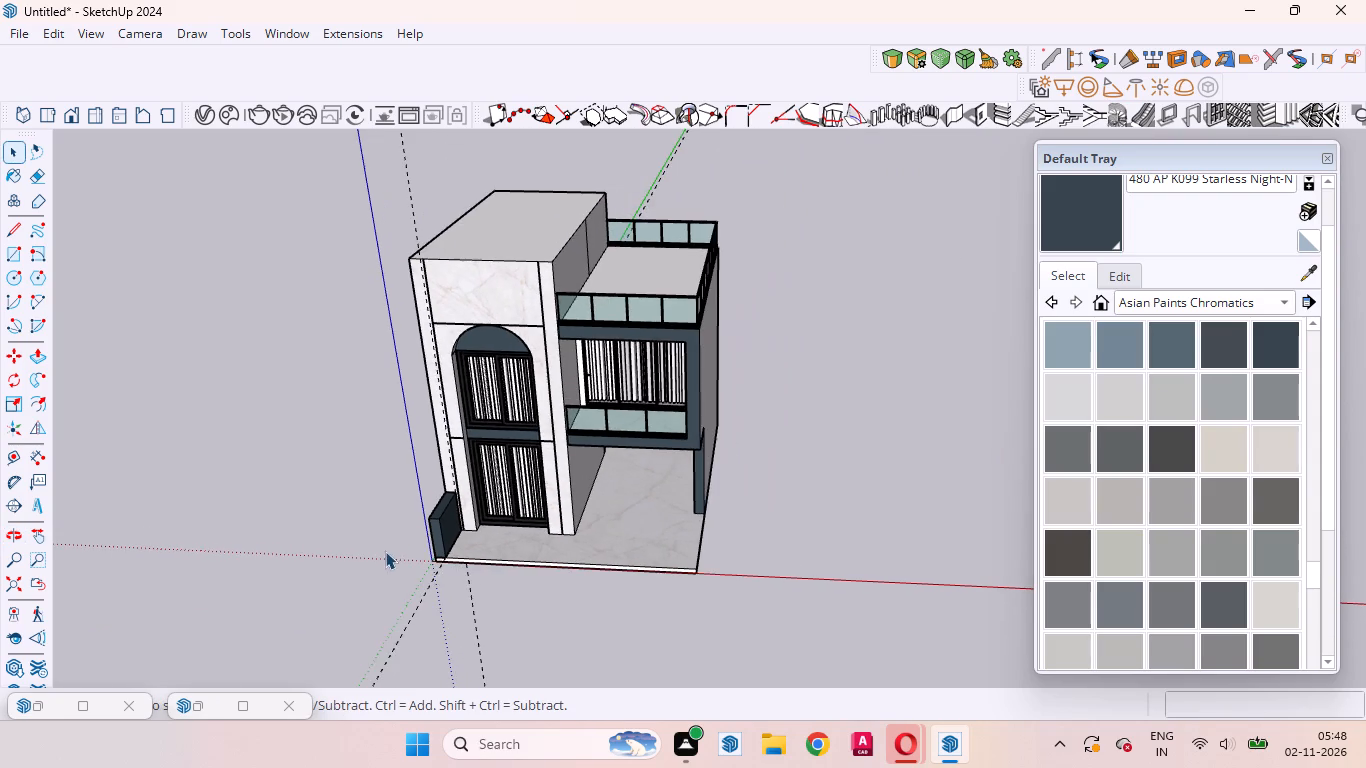
scroll(714, 504, up, 8)
scroll(521, 479, down, 5)
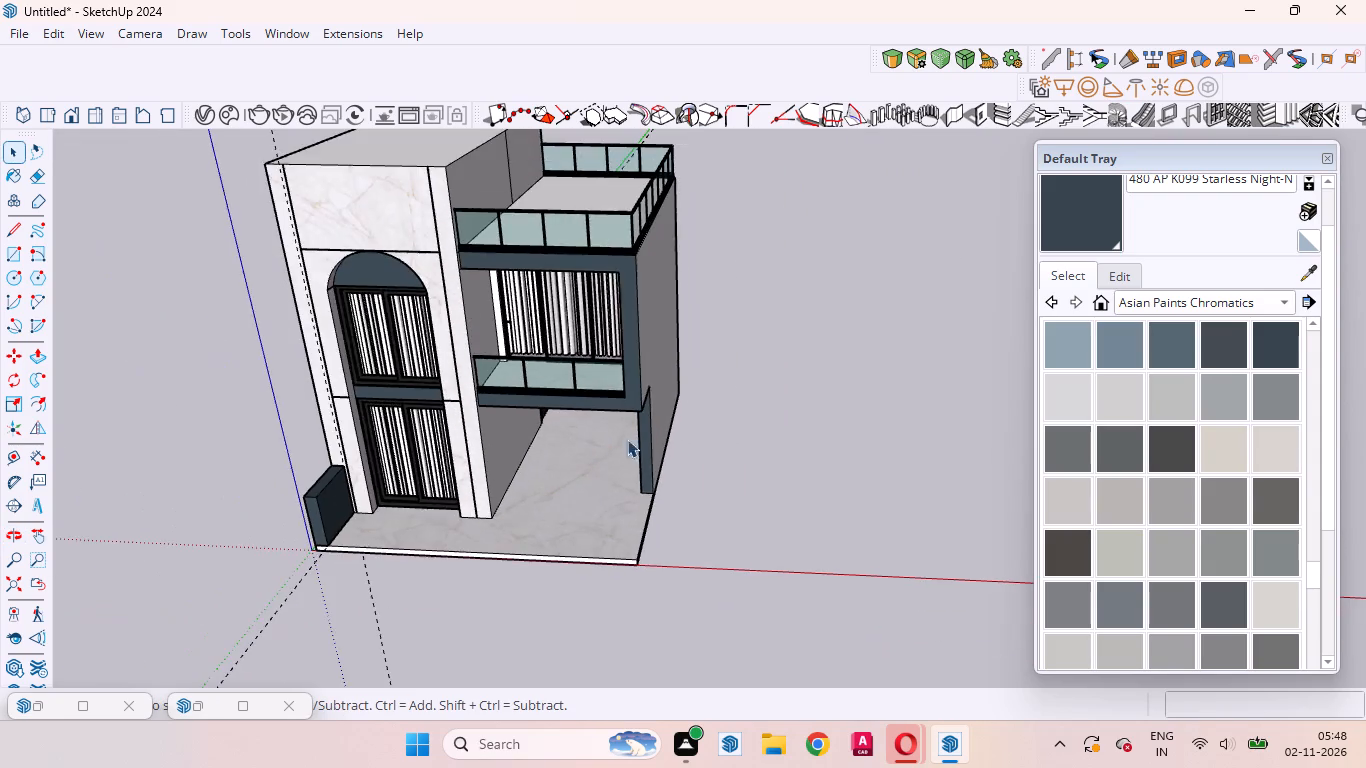
Start a new group and draw a rectangle about 9' 4 1/16" by 1' from the porch column's base to the slab's front corner.
scroll(645, 484, up, 9)
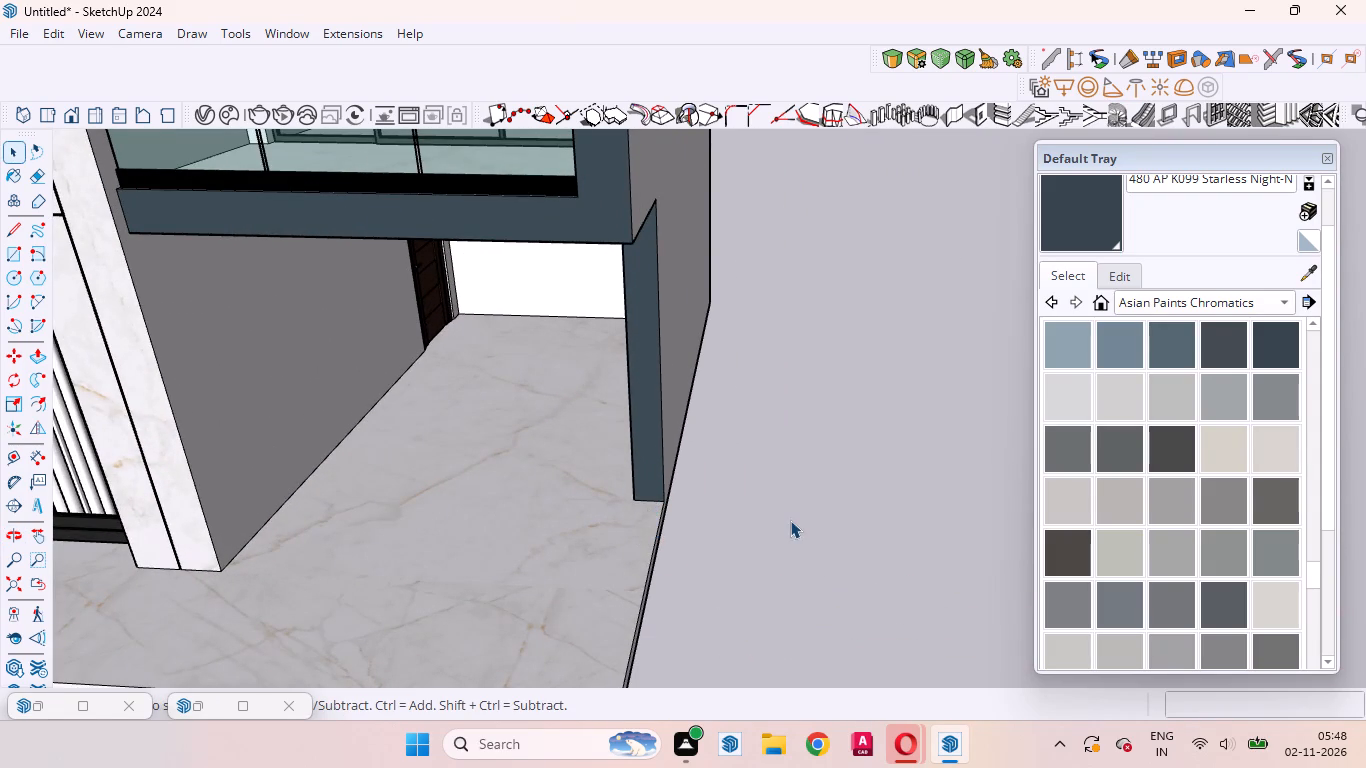
right_click(788, 520)
click(826, 589)
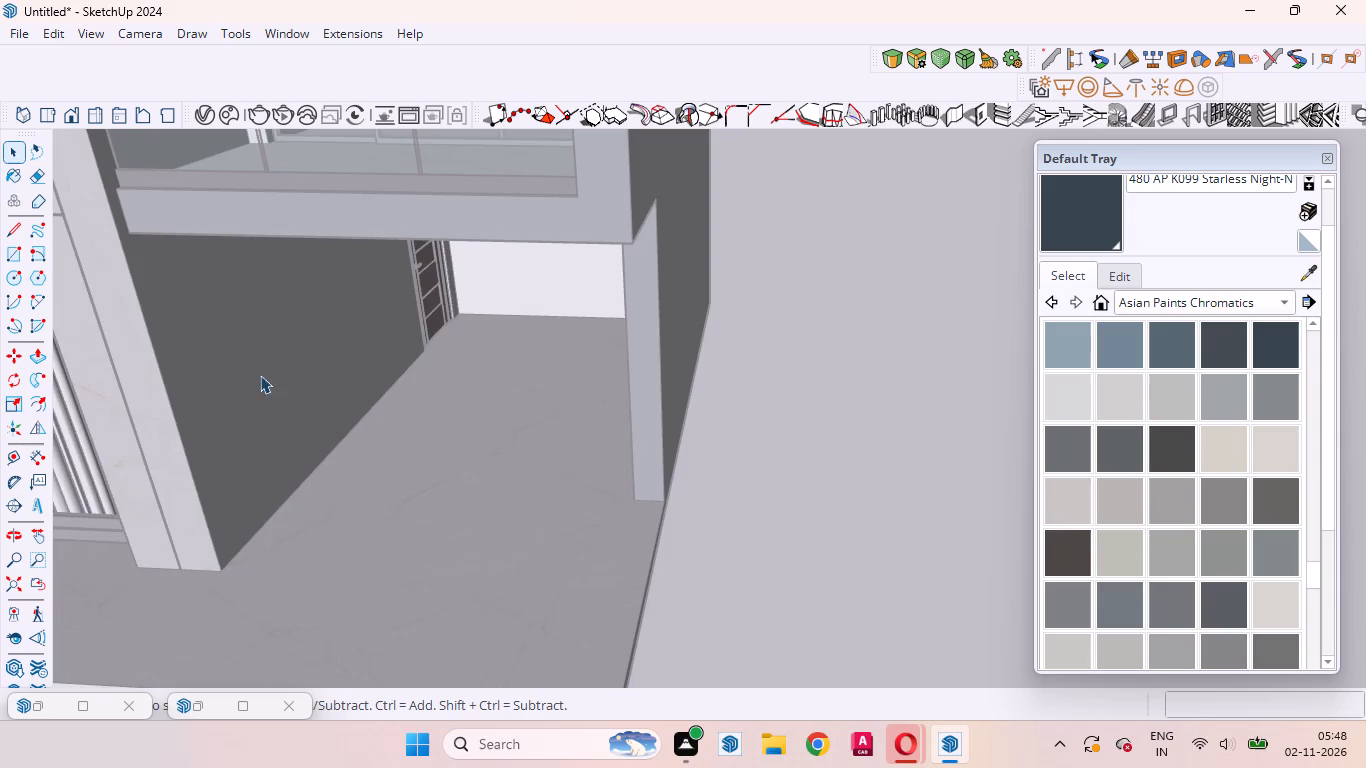
scroll(967, 348, down, 4)
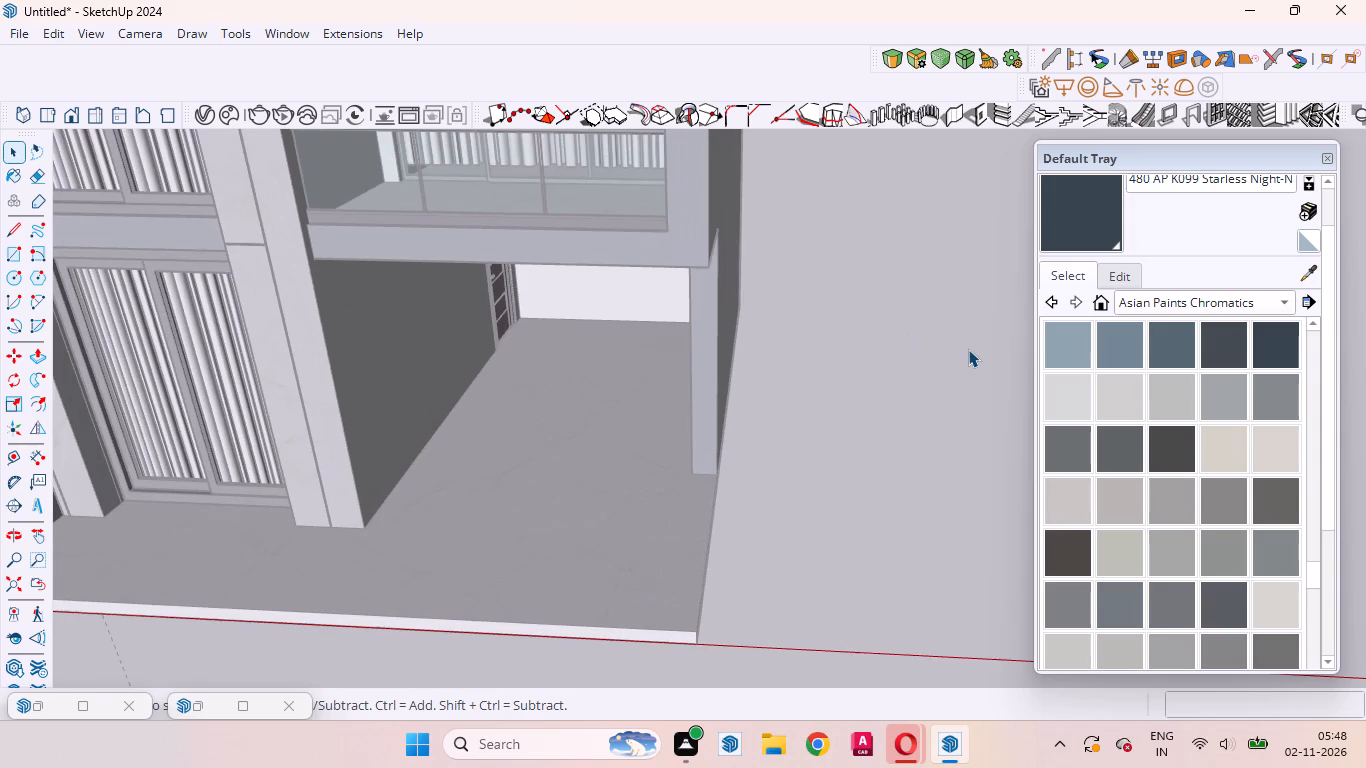
click(9, 252)
scroll(791, 490, up, 4)
scroll(658, 456, up, 5)
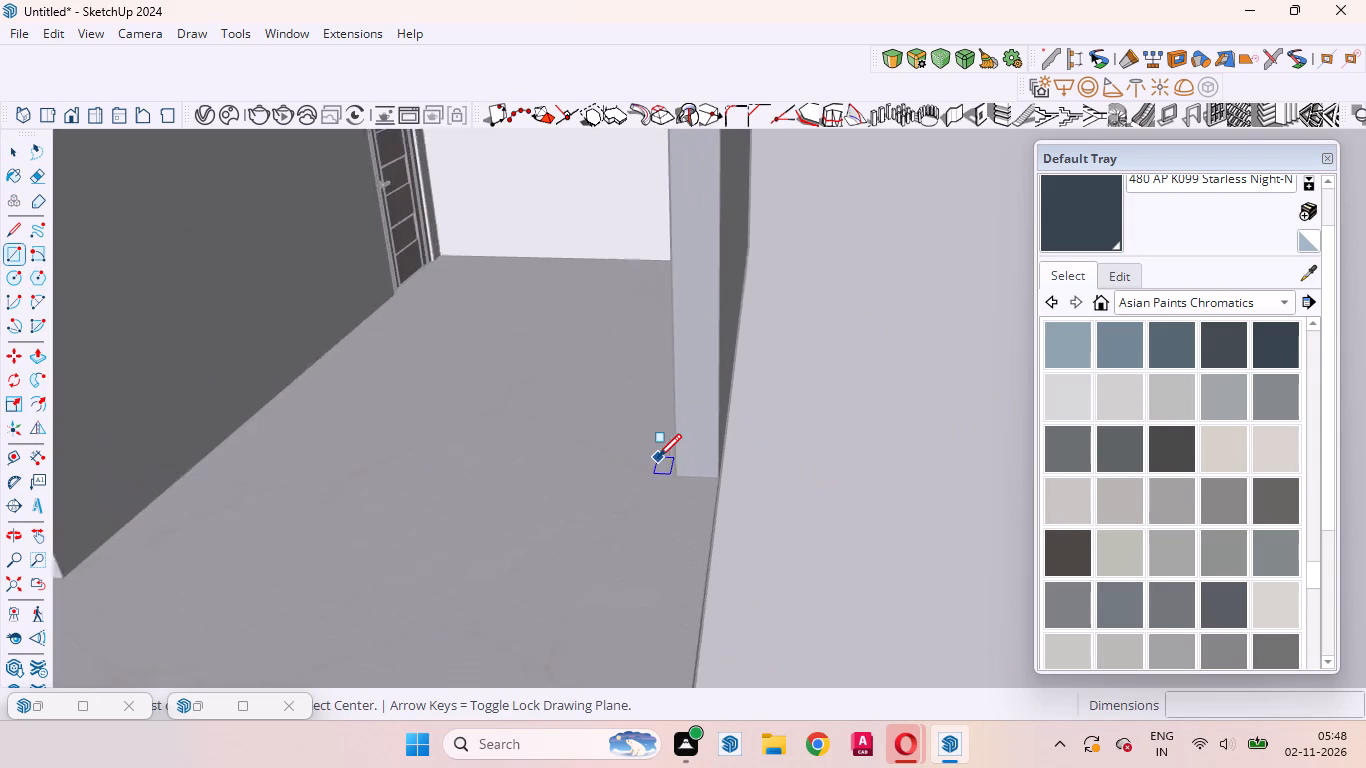
click(684, 473)
scroll(700, 585, down, 6)
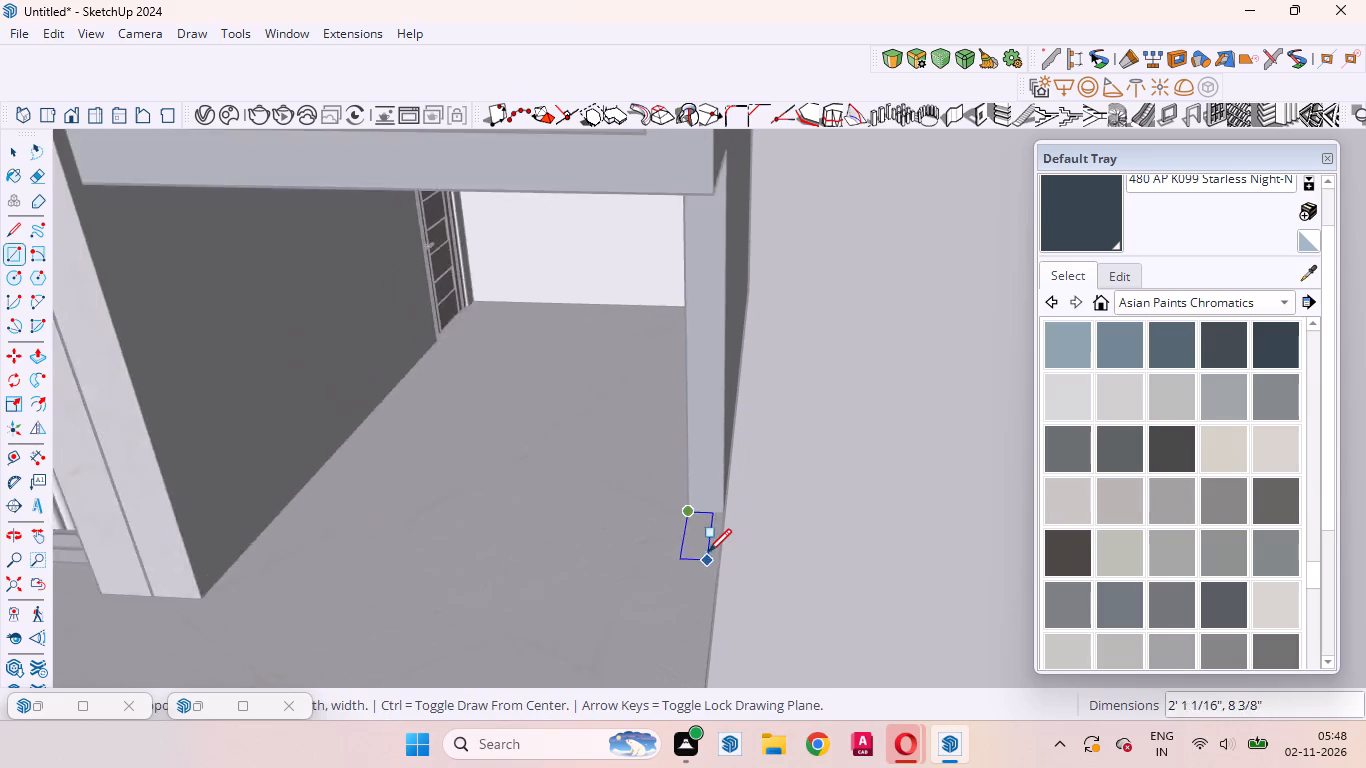
scroll(708, 552, down, 8)
scroll(719, 627, up, 9)
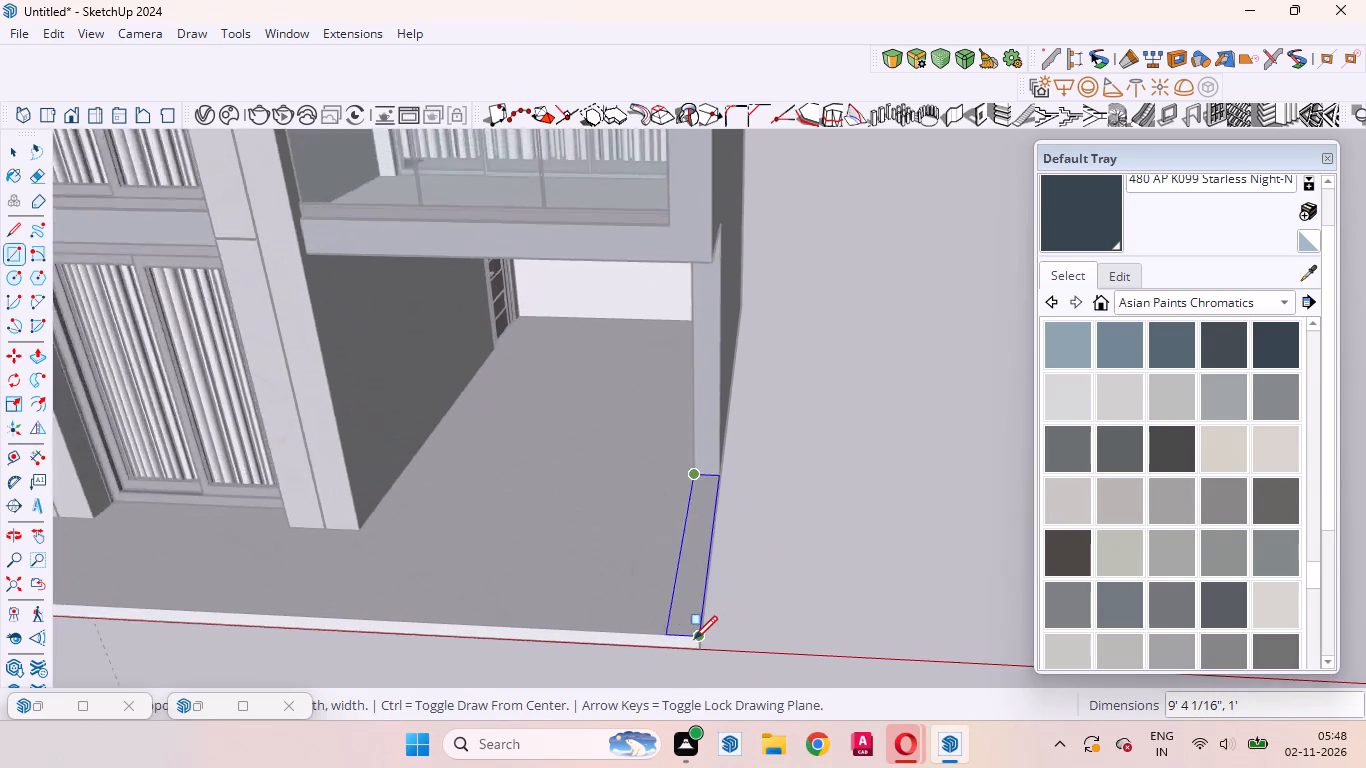
click(698, 633)
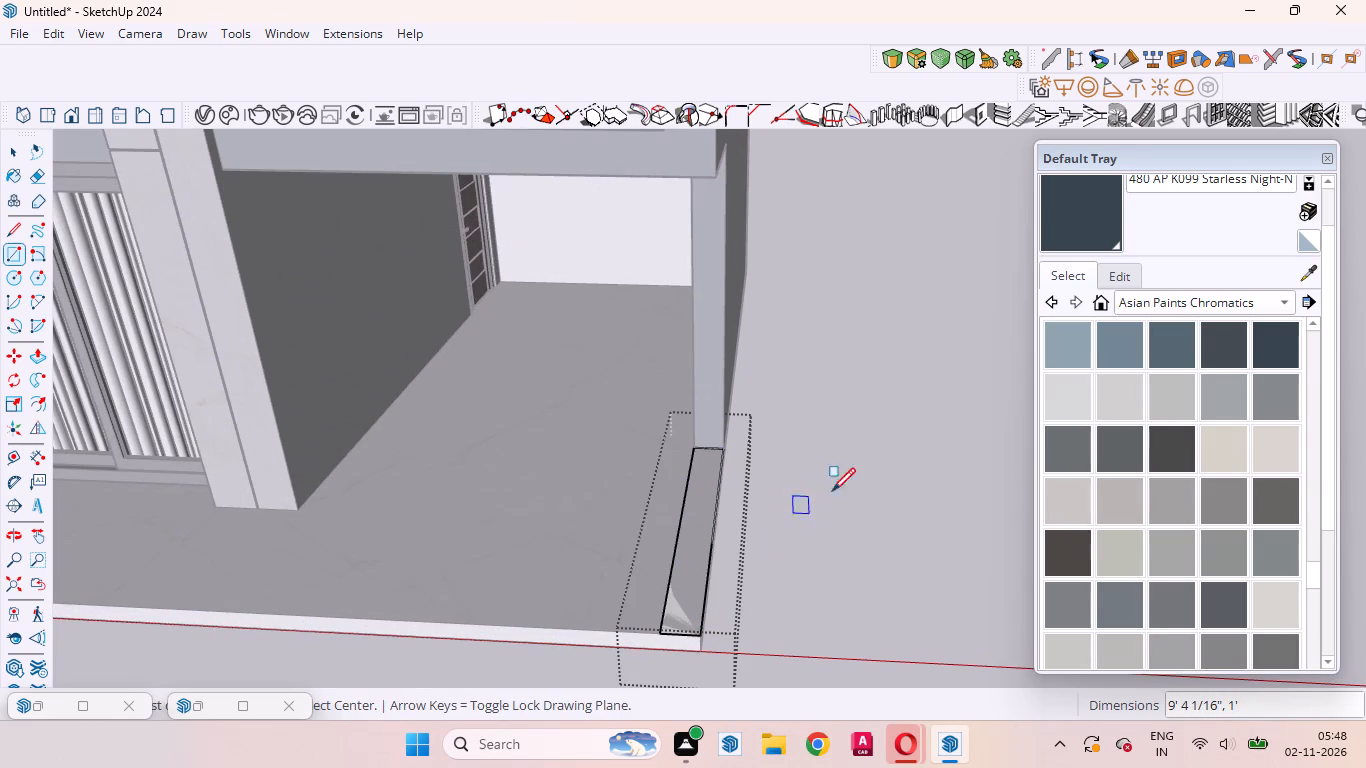
Extrude the porch-side rectangle upward to the same 4' 5" height as the opposite low wall.
click(46, 356)
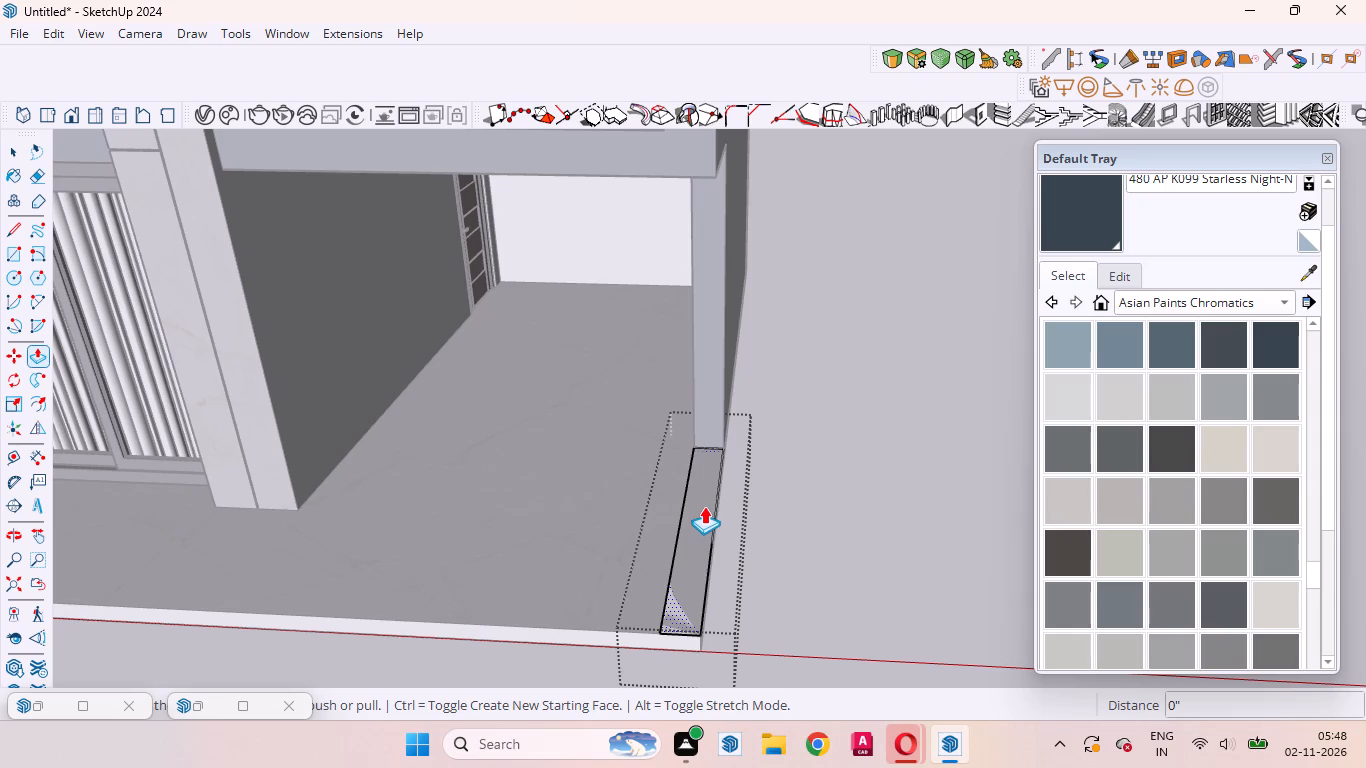
double_click(704, 506)
scroll(841, 456, down, 16)
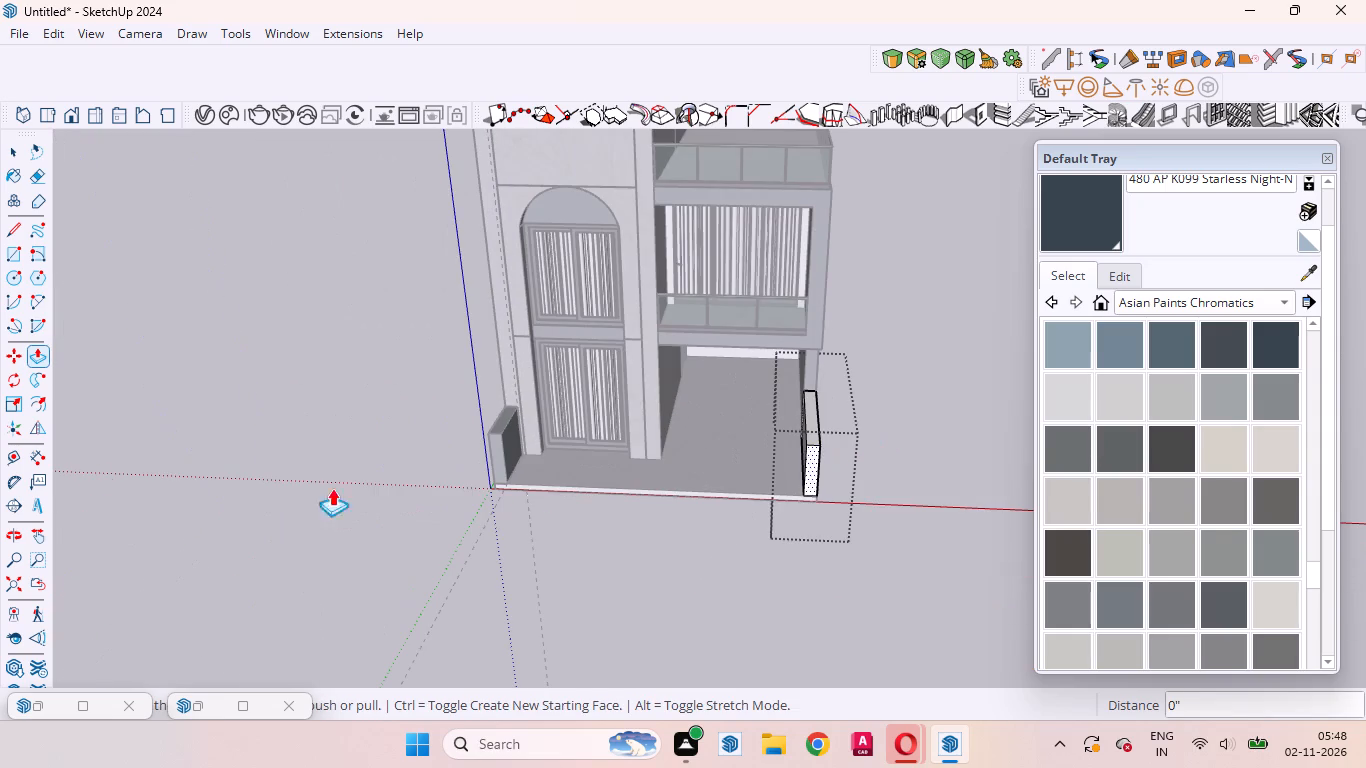
click(15, 158)
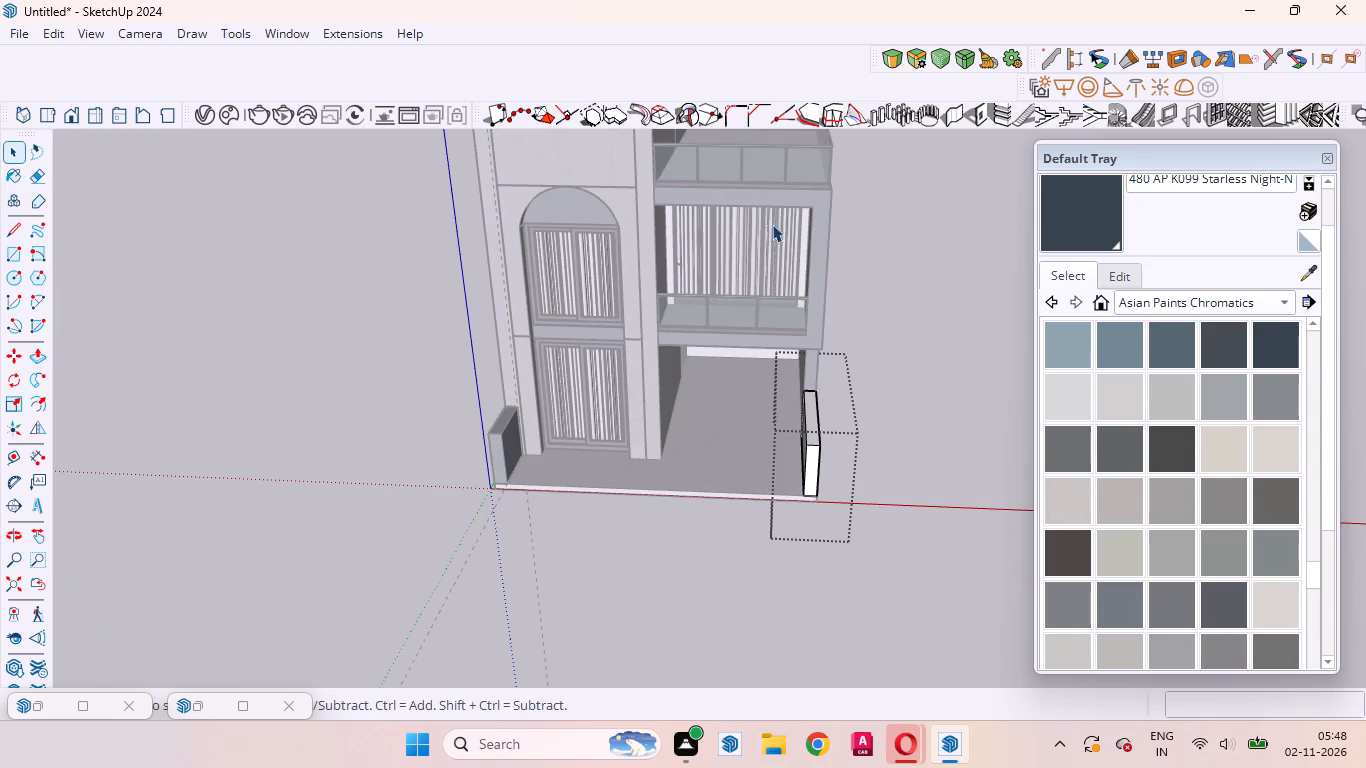
Paint the new porch-side low wall with AP K099 Starless Night.
scroll(857, 427, up, 5)
click(916, 495)
middle_drag(768, 465, 1105, 394)
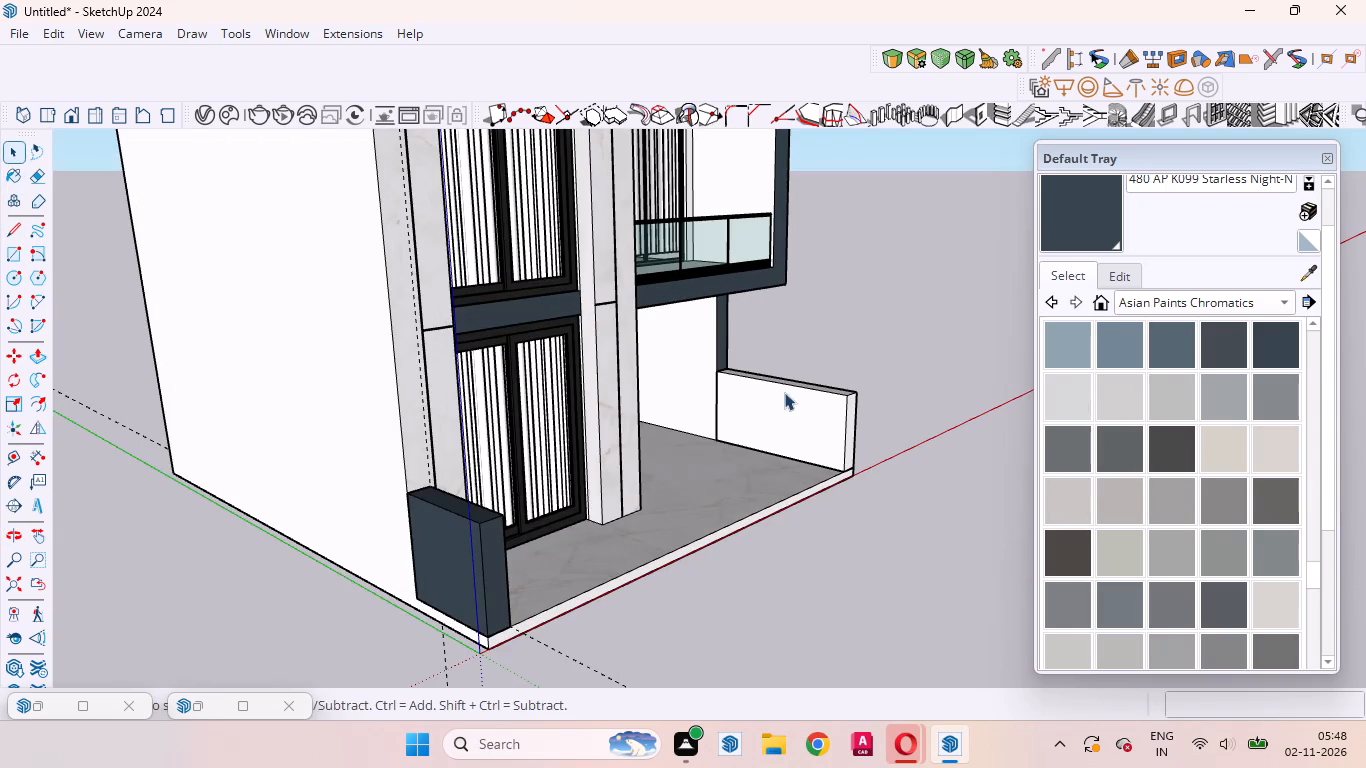
click(772, 413)
click(1073, 208)
click(801, 430)
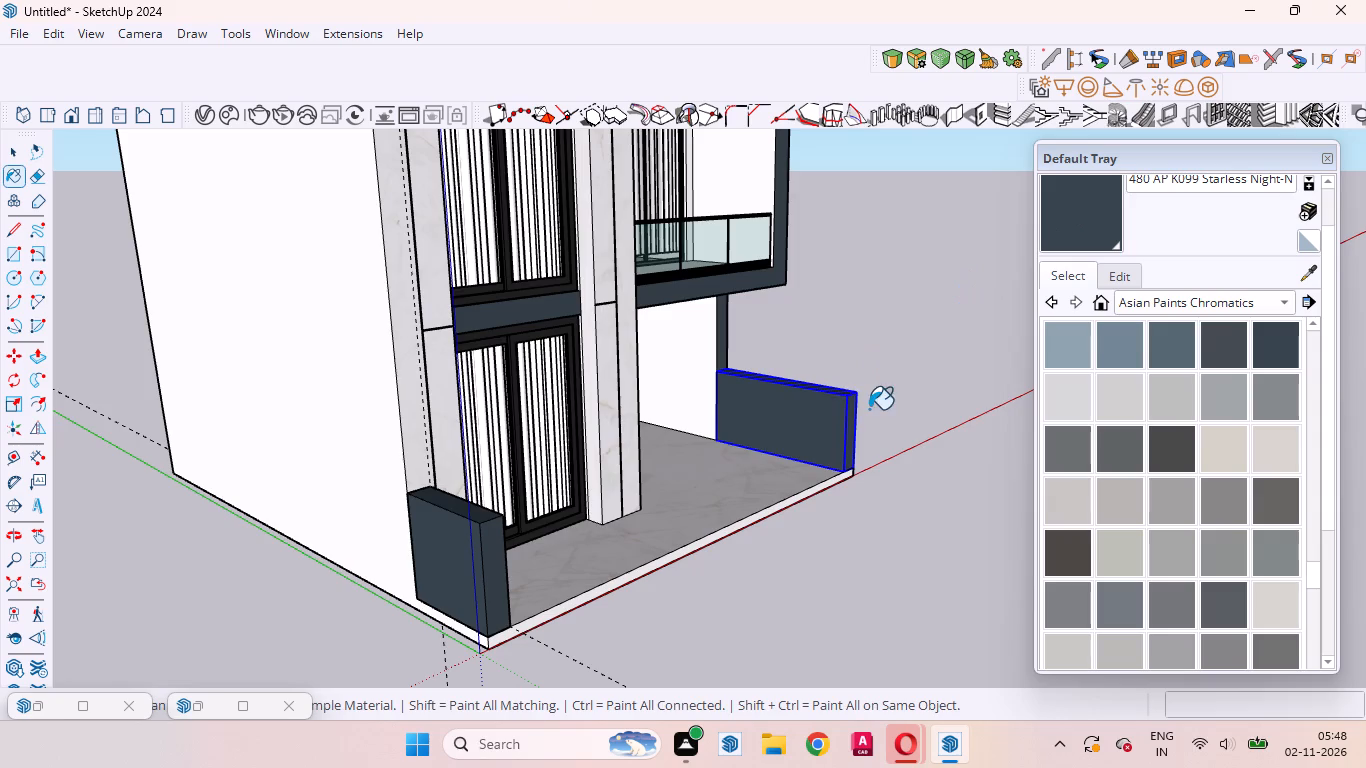
middle_drag(863, 435, 653, 515)
scroll(646, 495, up, 1)
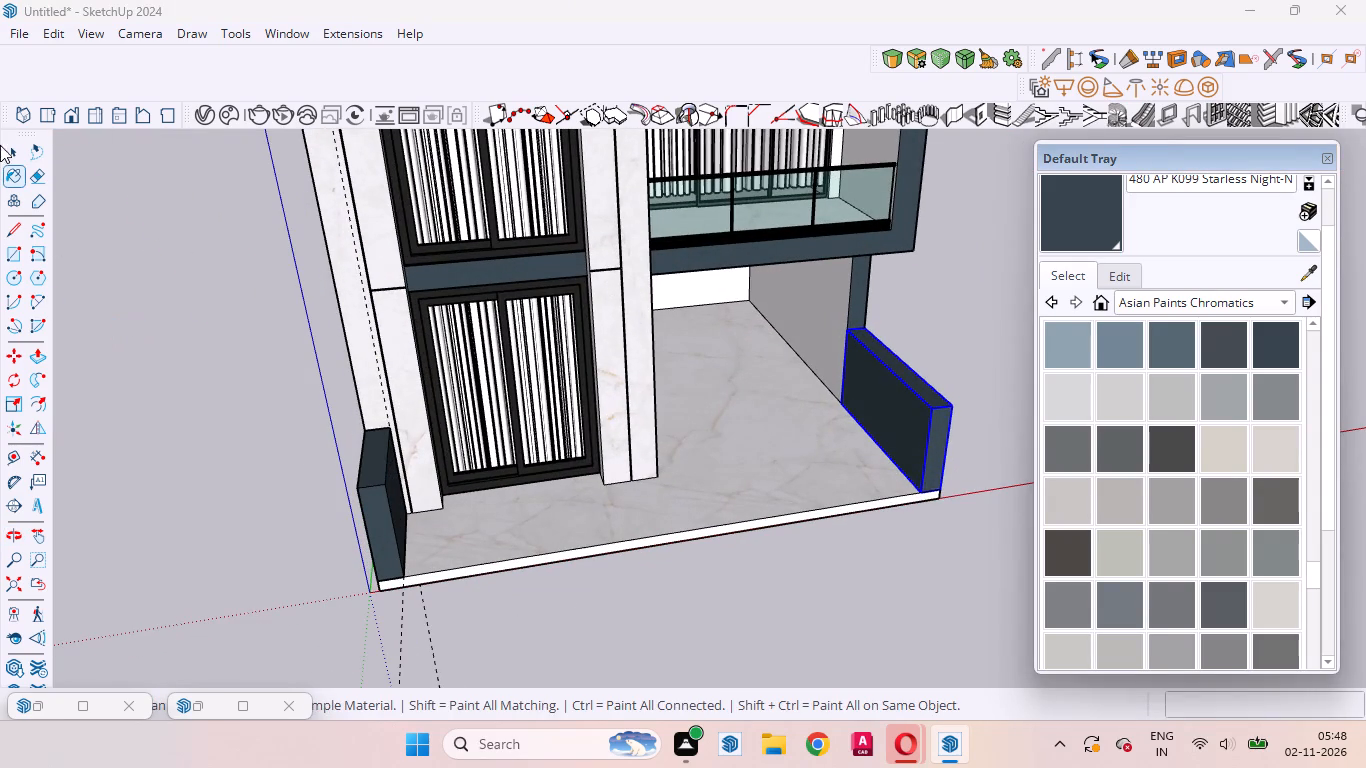
click(13, 144)
click(897, 537)
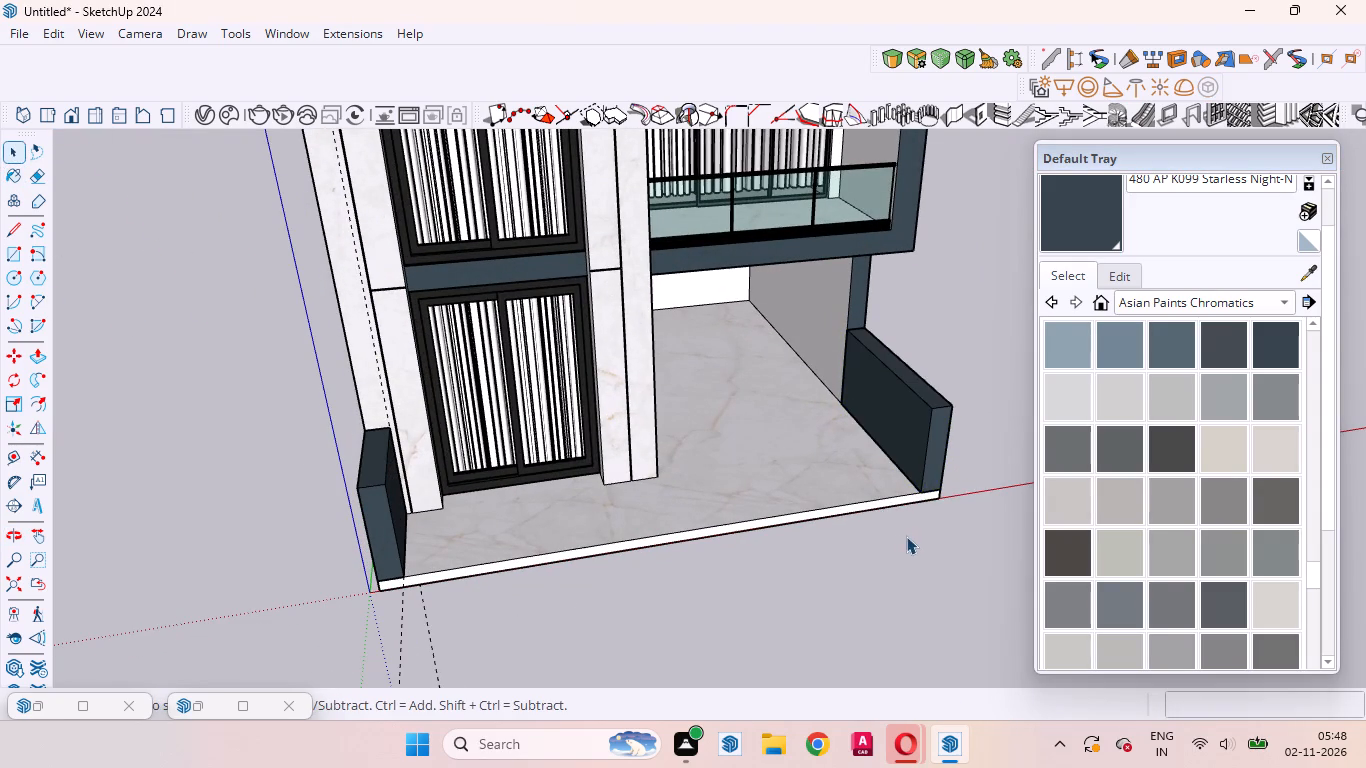
Place a guide line 9" in from the floor slab's front edge, parallel to it.
middle_drag(906, 536, 789, 563)
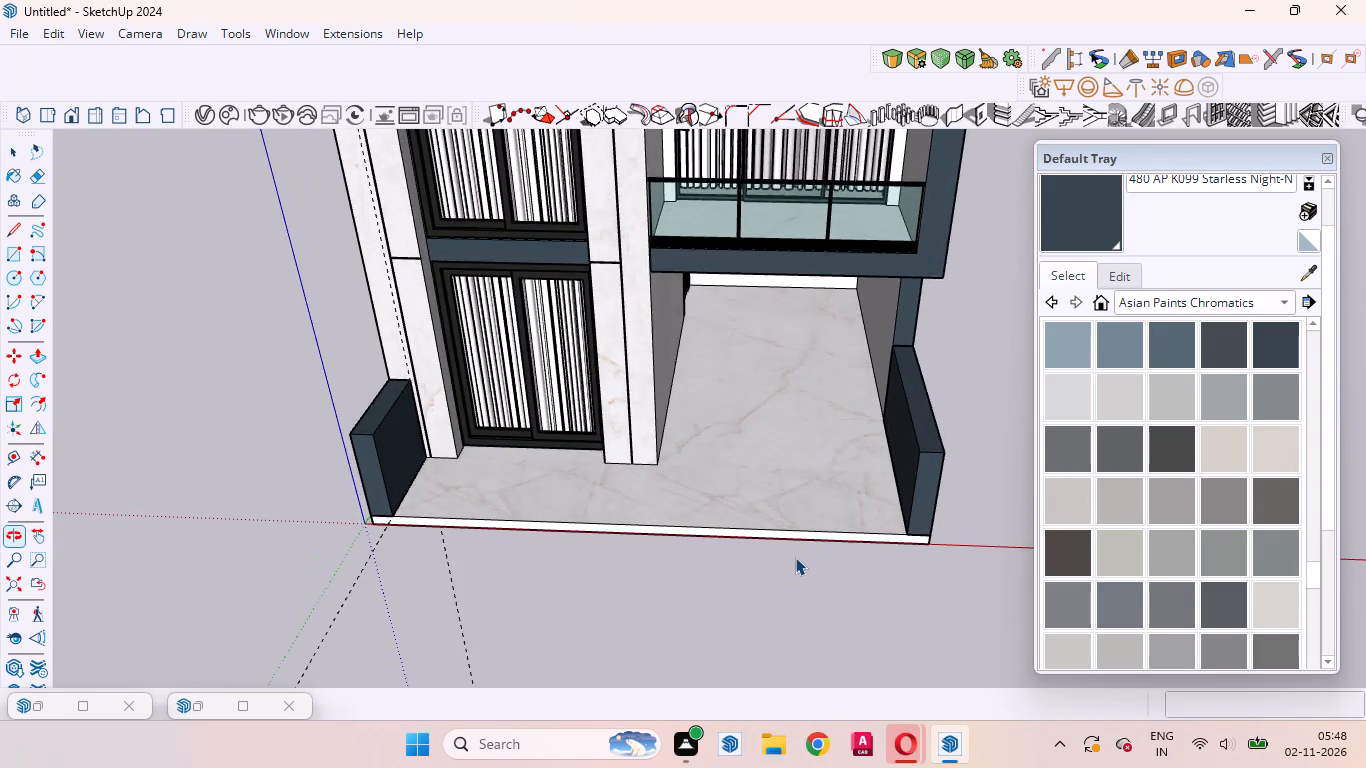
scroll(804, 556, down, 10)
middle_drag(889, 537, 900, 279)
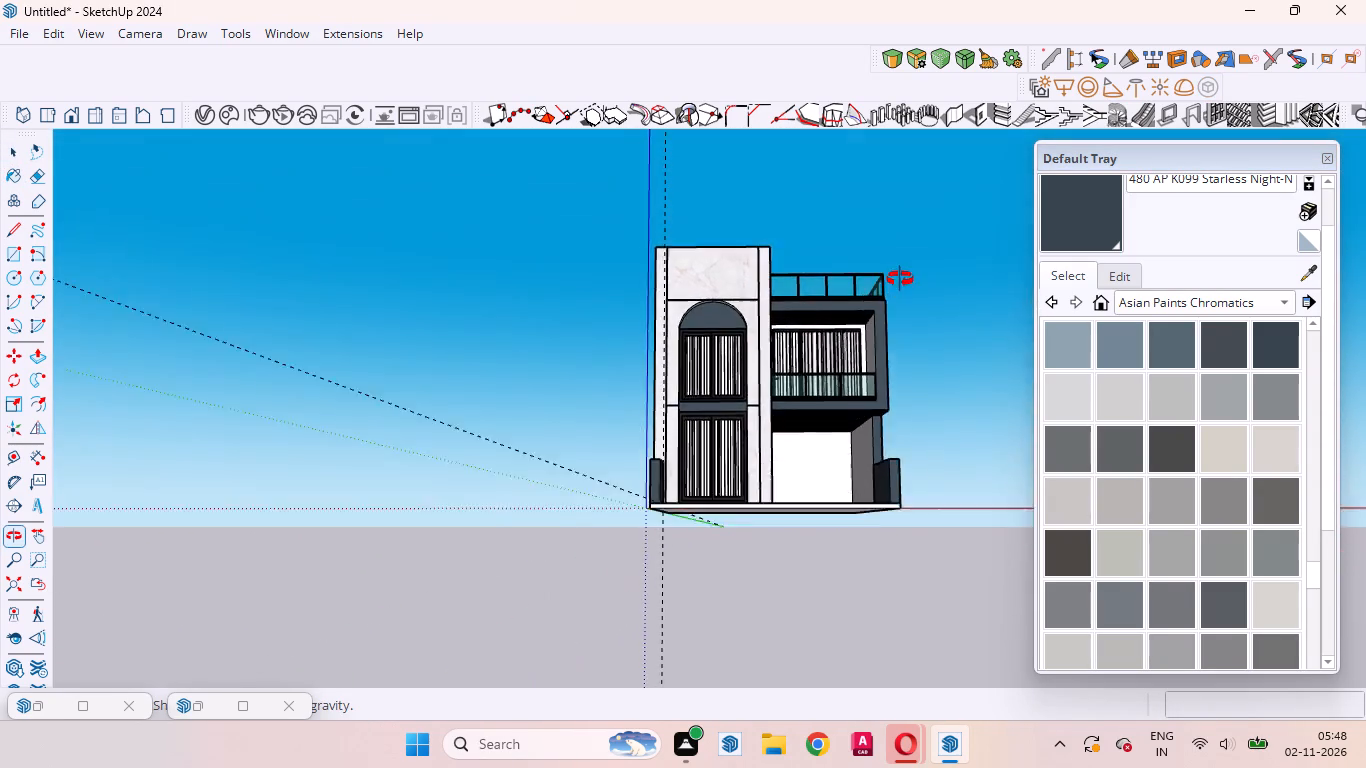
middle_drag(900, 279, 520, 513)
scroll(639, 510, up, 10)
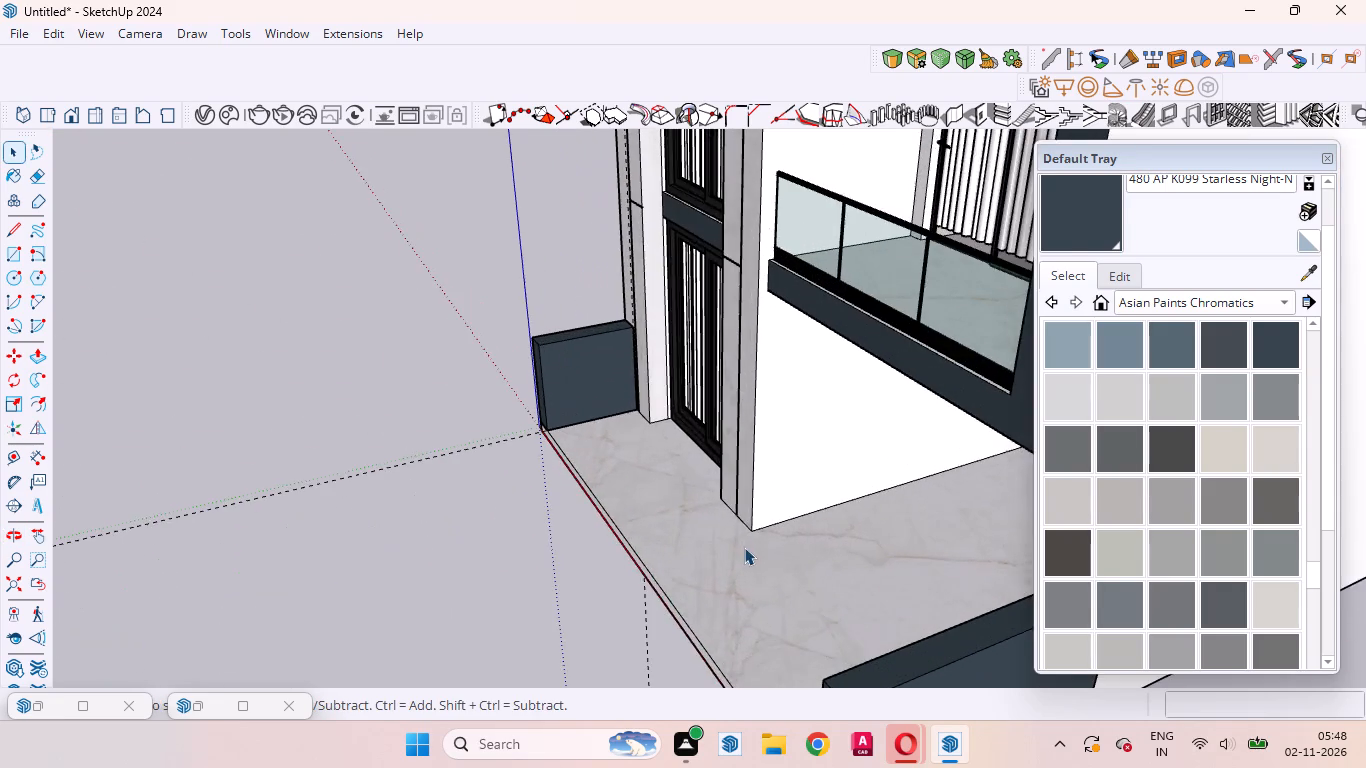
middle_drag(746, 557, 631, 563)
scroll(623, 556, up, 5)
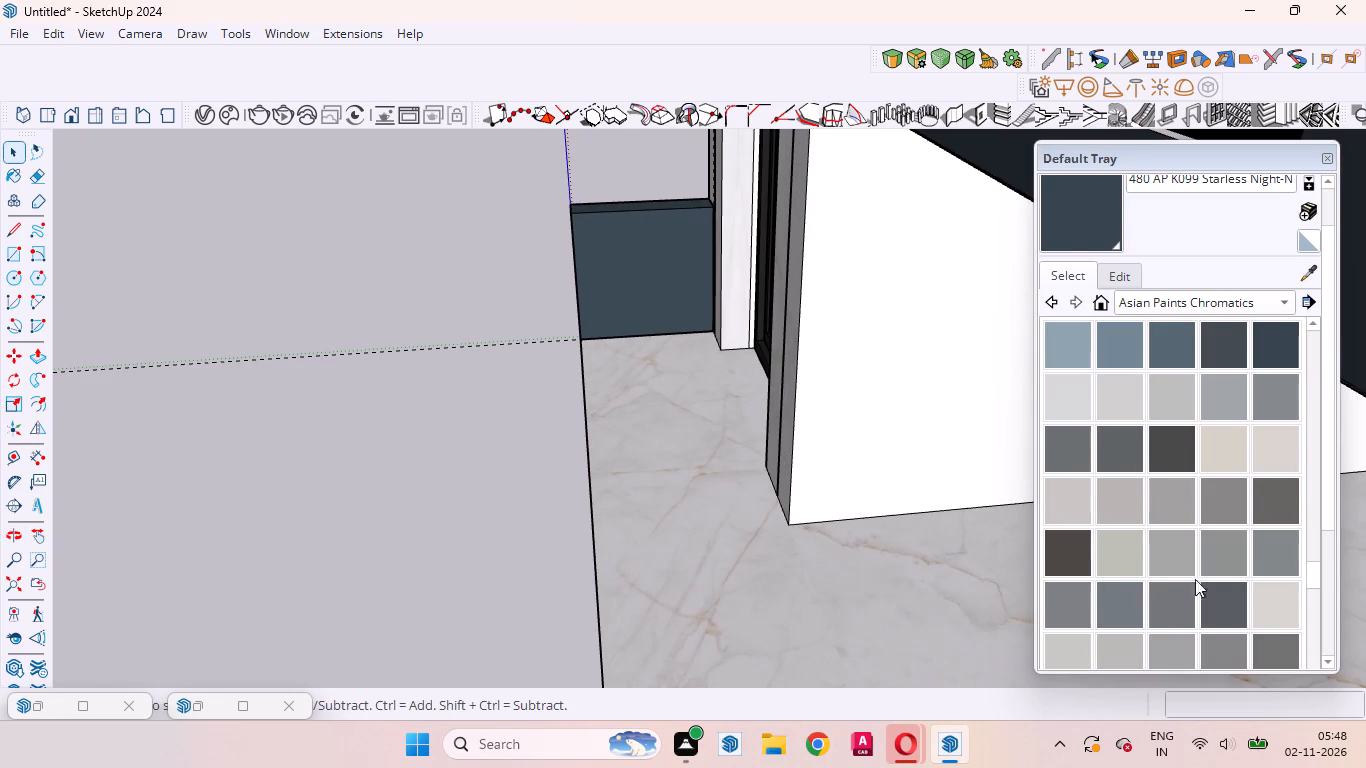
key(t)
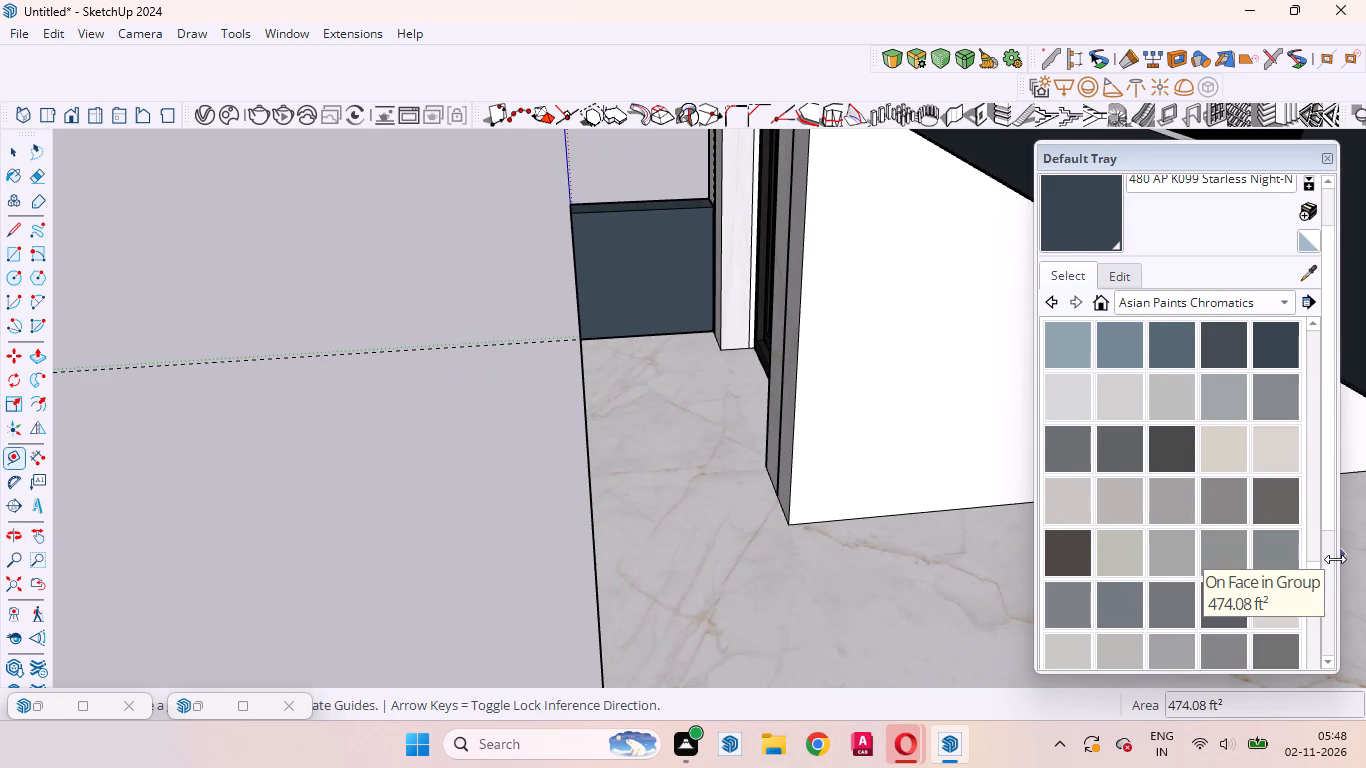
click(590, 544)
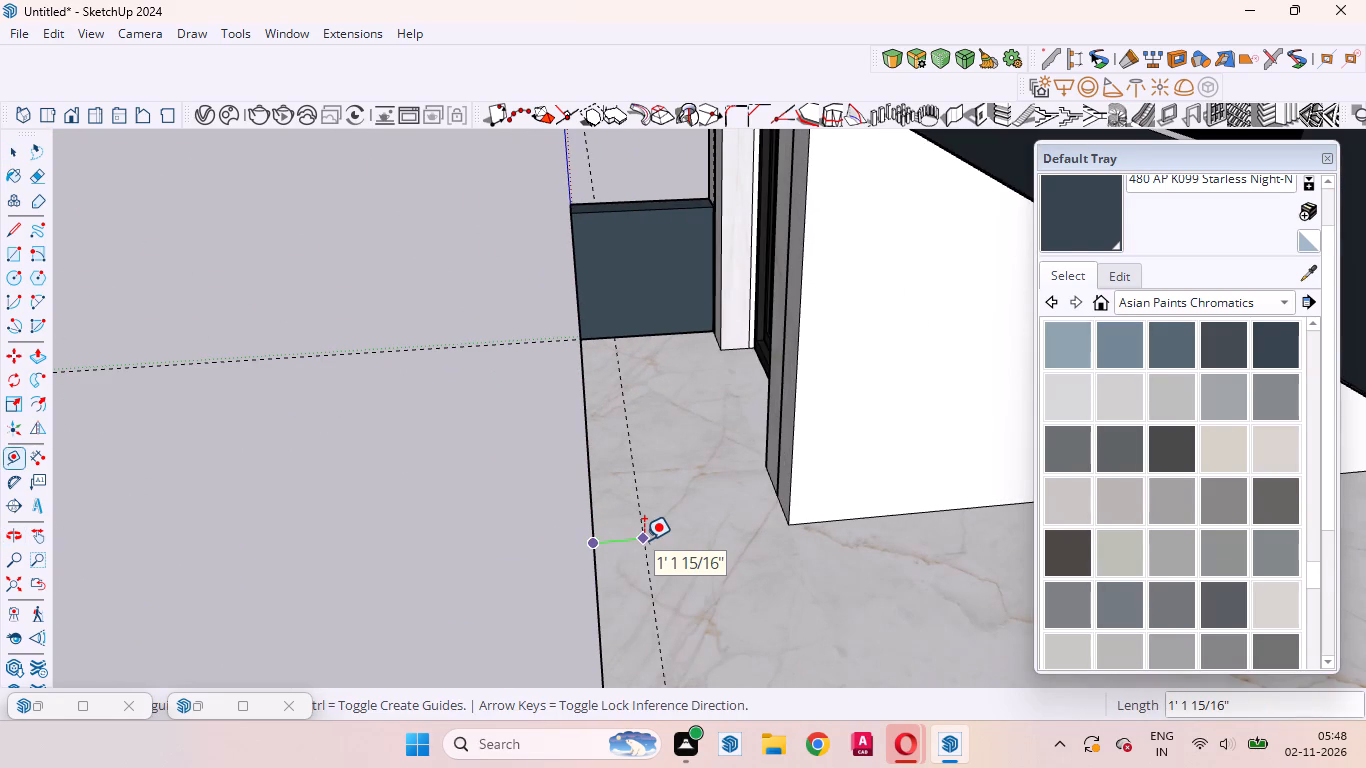
text(12)
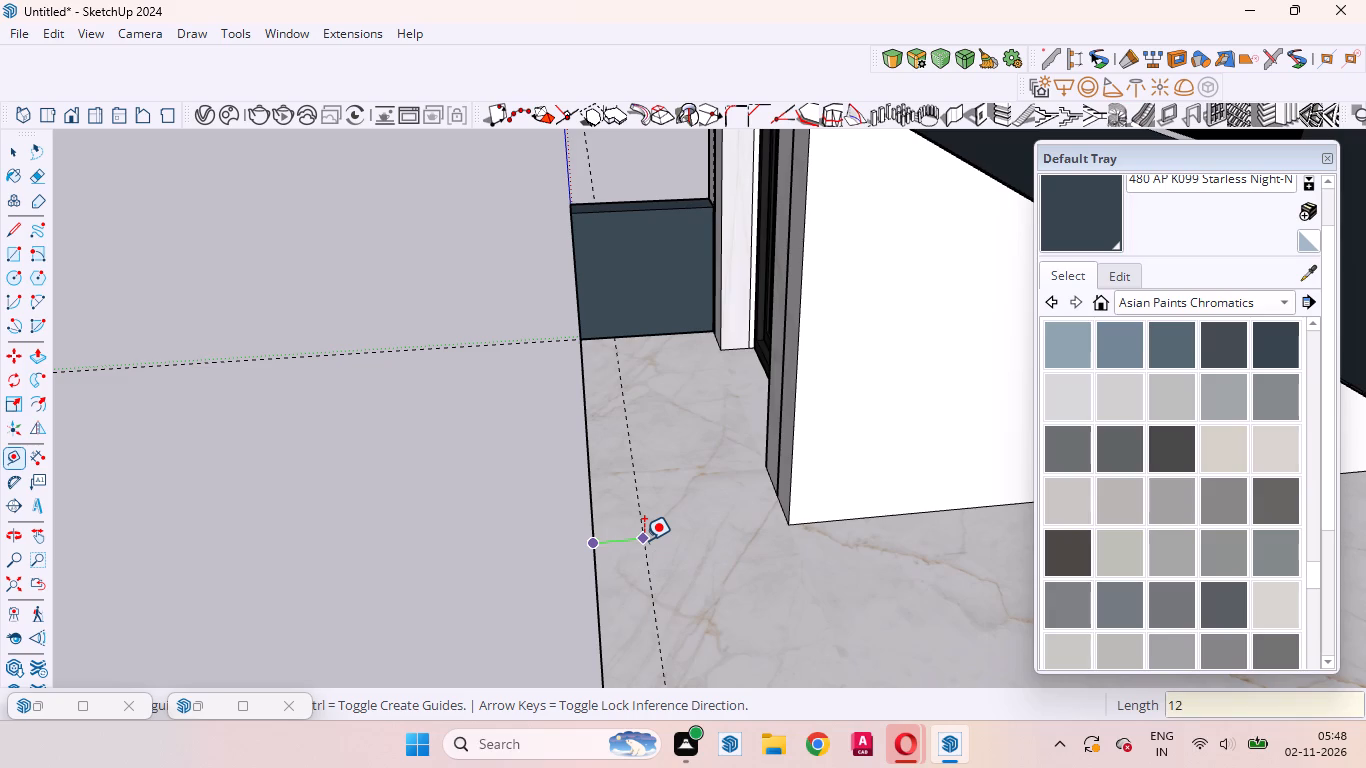
key(BackSpace)
key(BackSpace)
key(9)
key(Return)
key(space)
key(space)
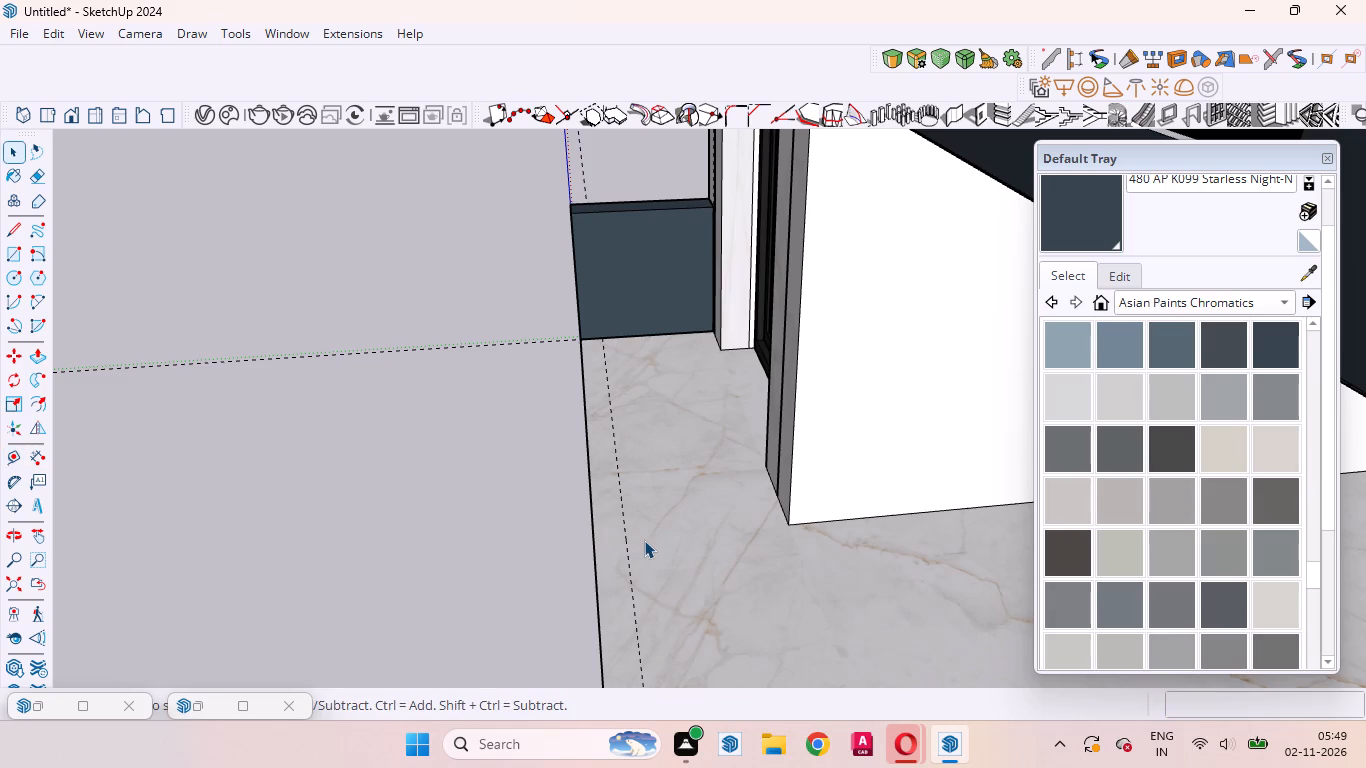
Start a new group and draw a 23' by 9" rectangle along the slab's front edge between the two low side walls.
scroll(471, 448, down, 11)
middle_drag(499, 420, 689, 530)
right_click(564, 557)
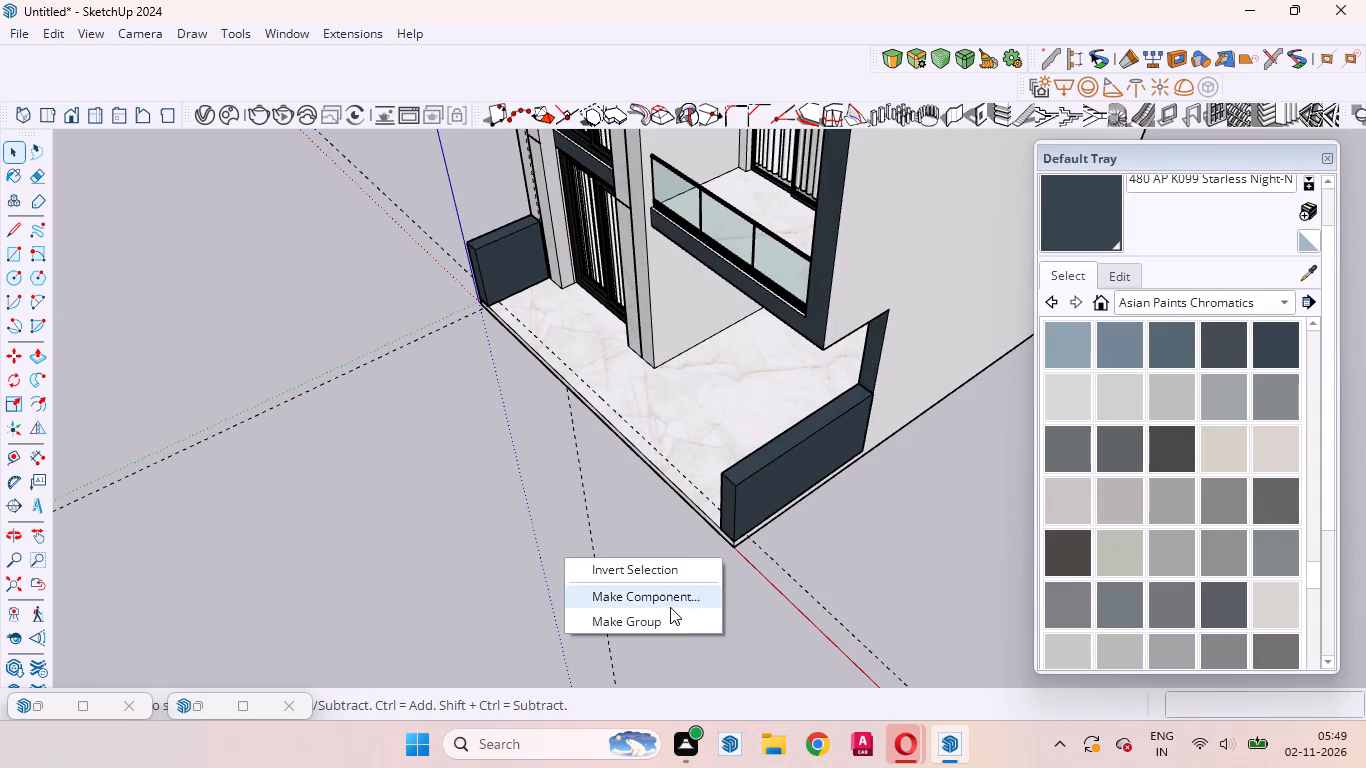
click(635, 614)
click(4, 255)
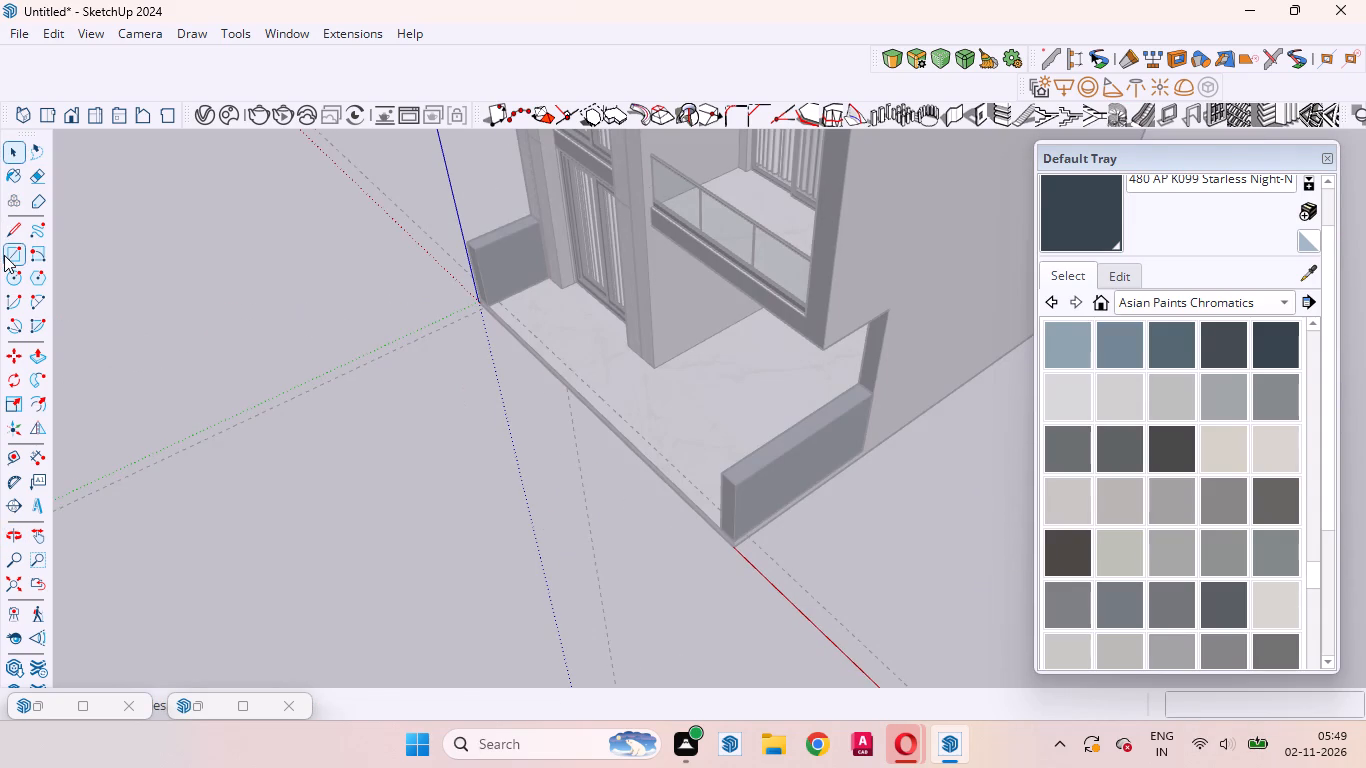
scroll(469, 321, up, 13)
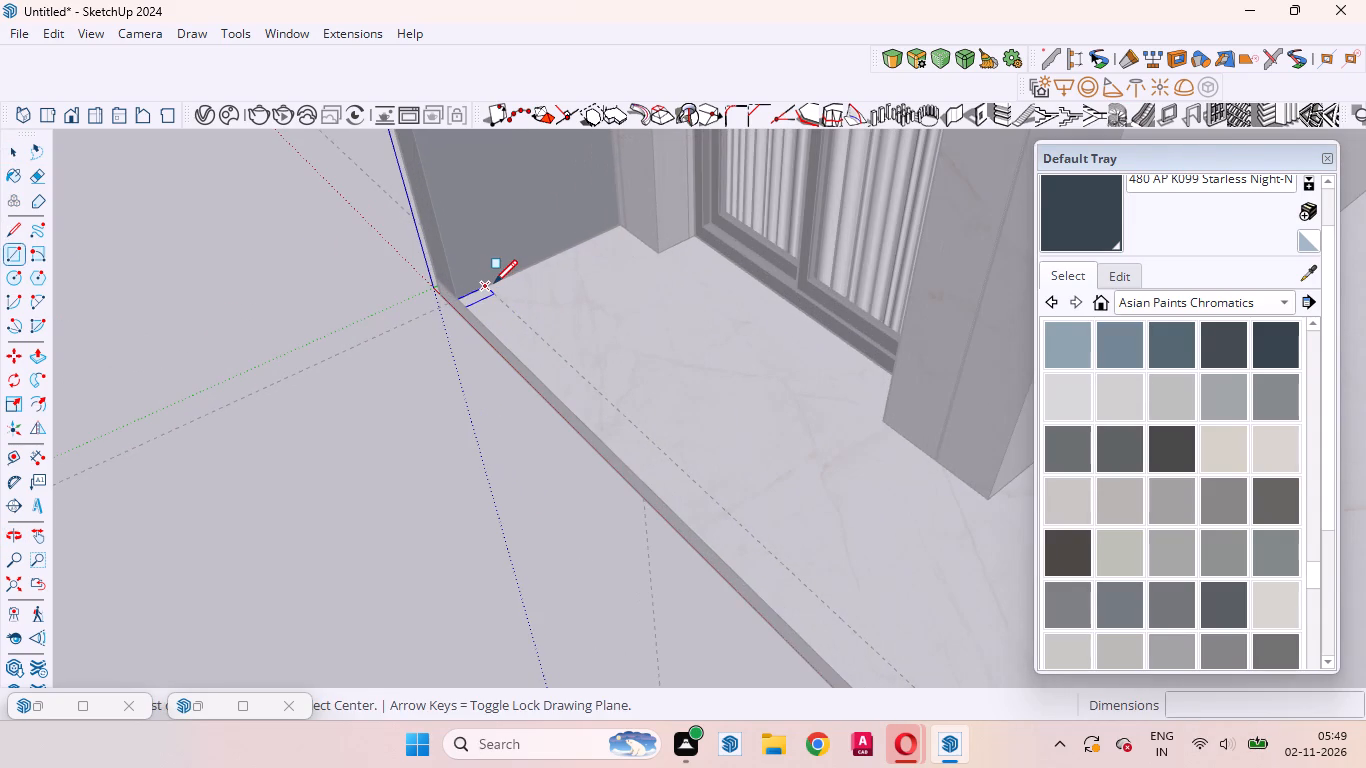
click(494, 283)
scroll(582, 452, down, 12)
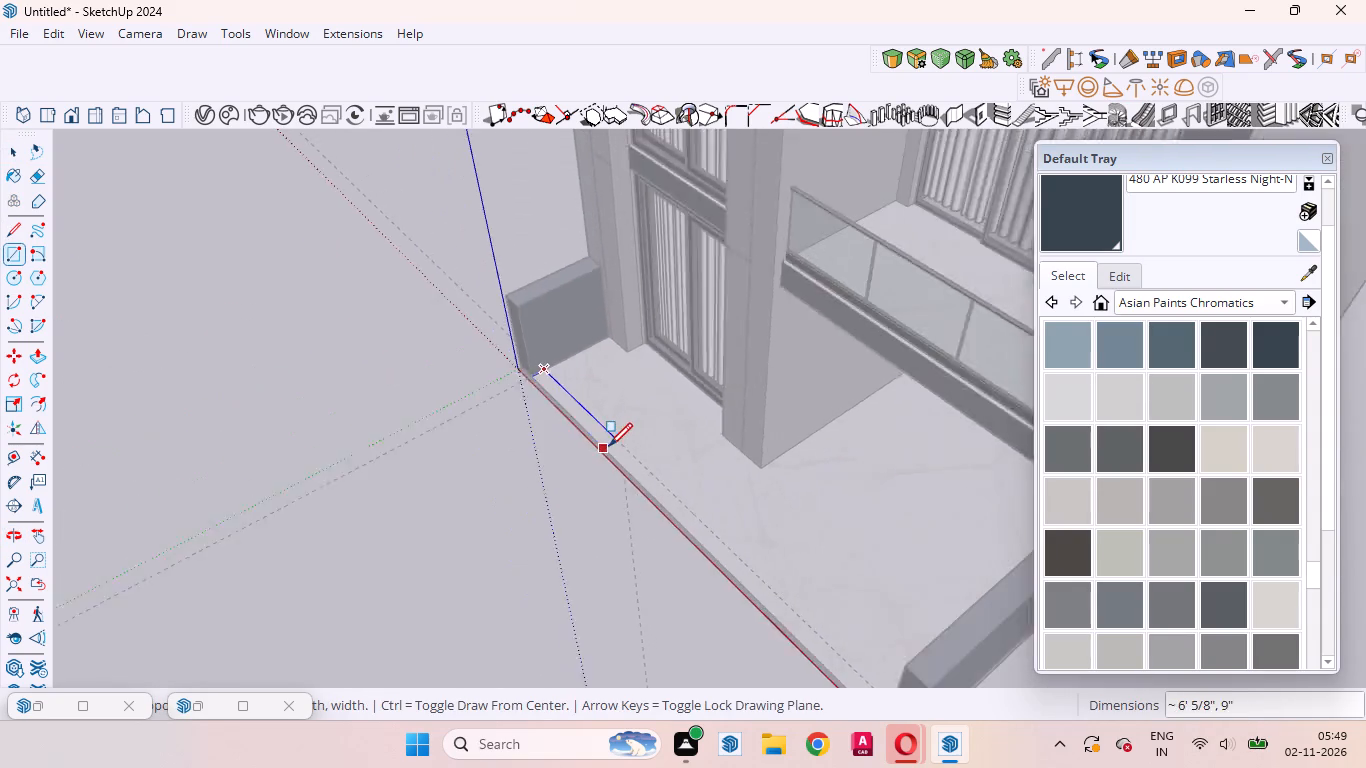
scroll(609, 446, down, 7)
scroll(721, 591, up, 16)
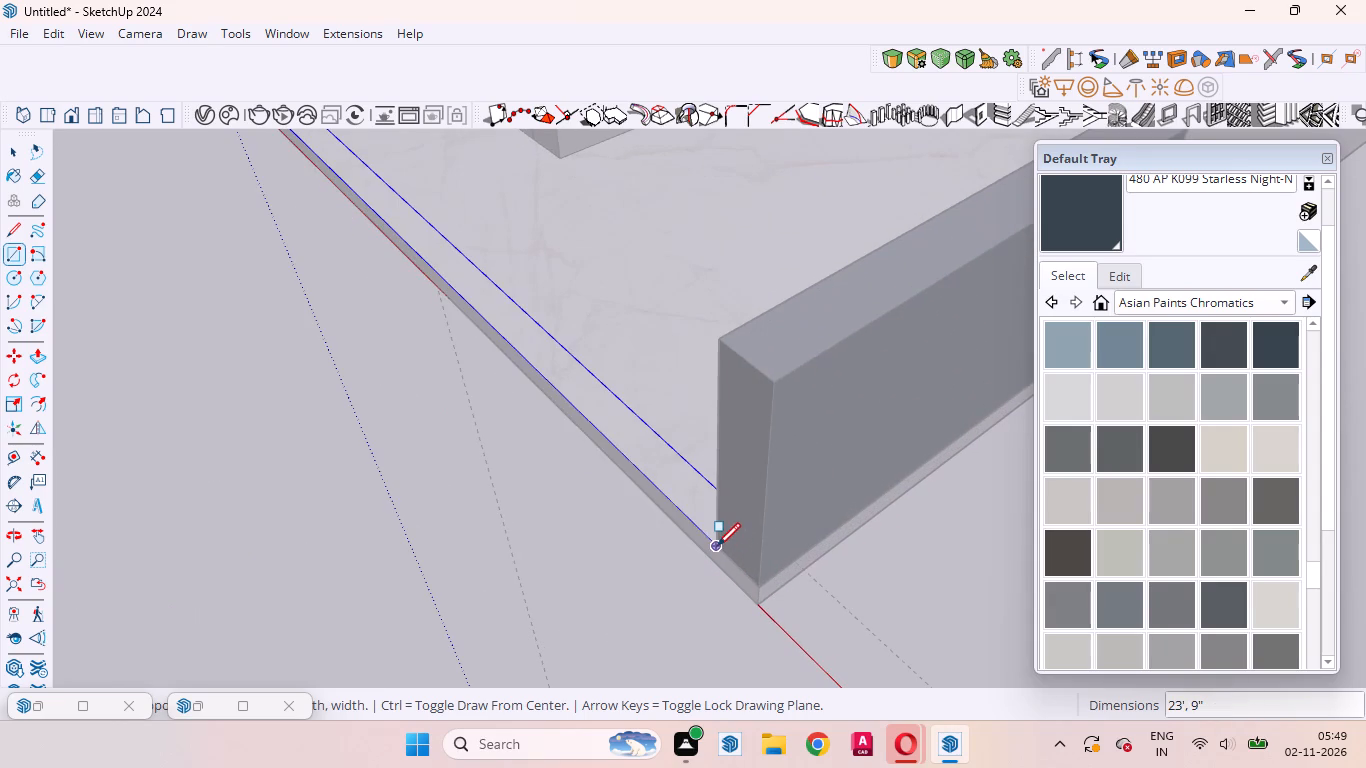
click(716, 544)
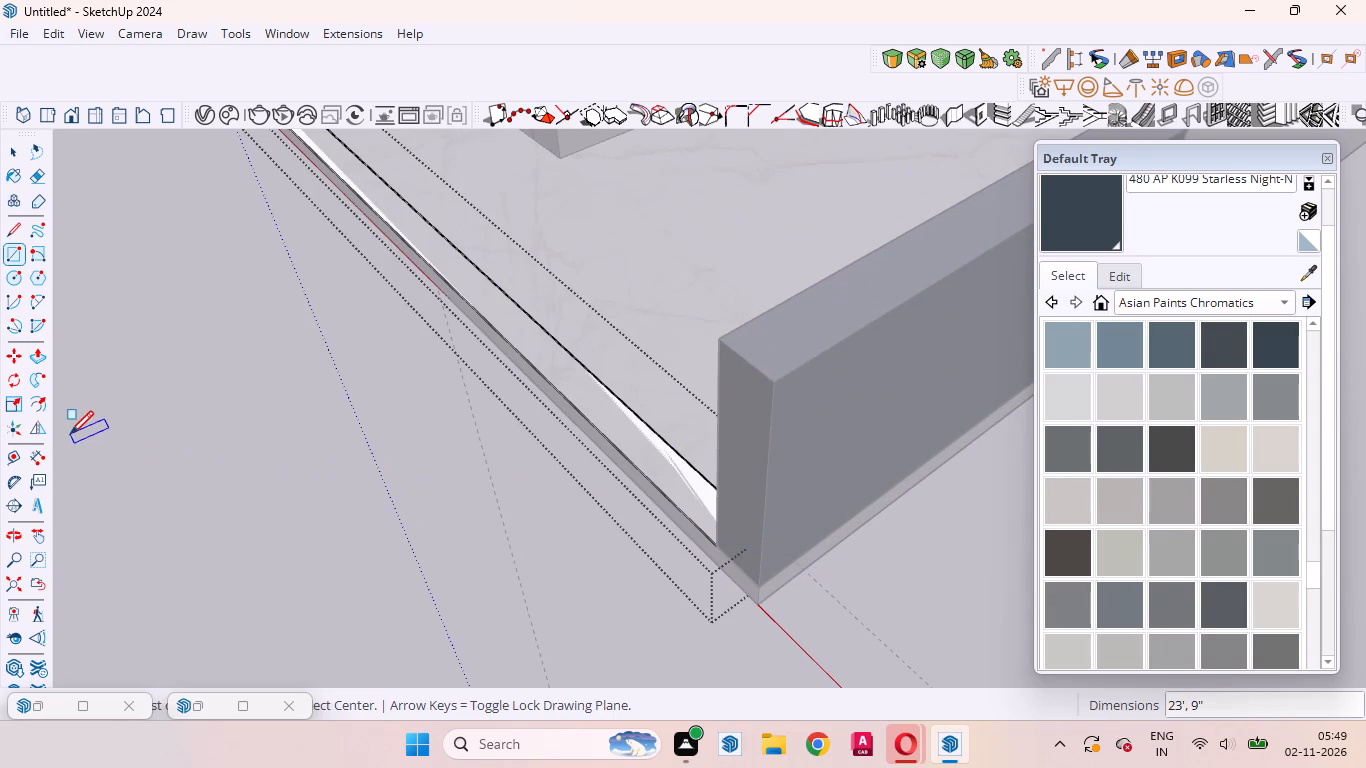
Extrude the front rectangle upward to the same 4' 5" height as the side walls and leave its group.
click(41, 351)
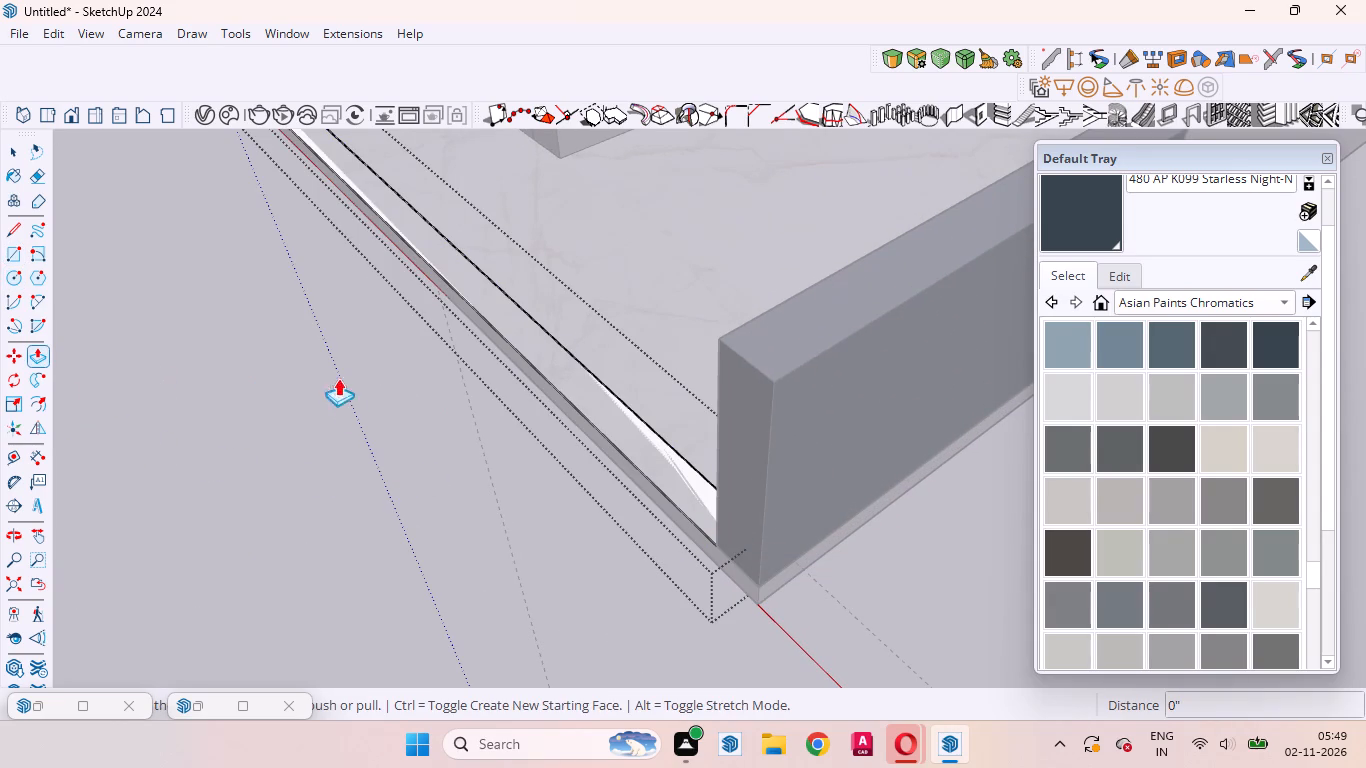
double_click(622, 429)
middle_drag(418, 500, 499, 508)
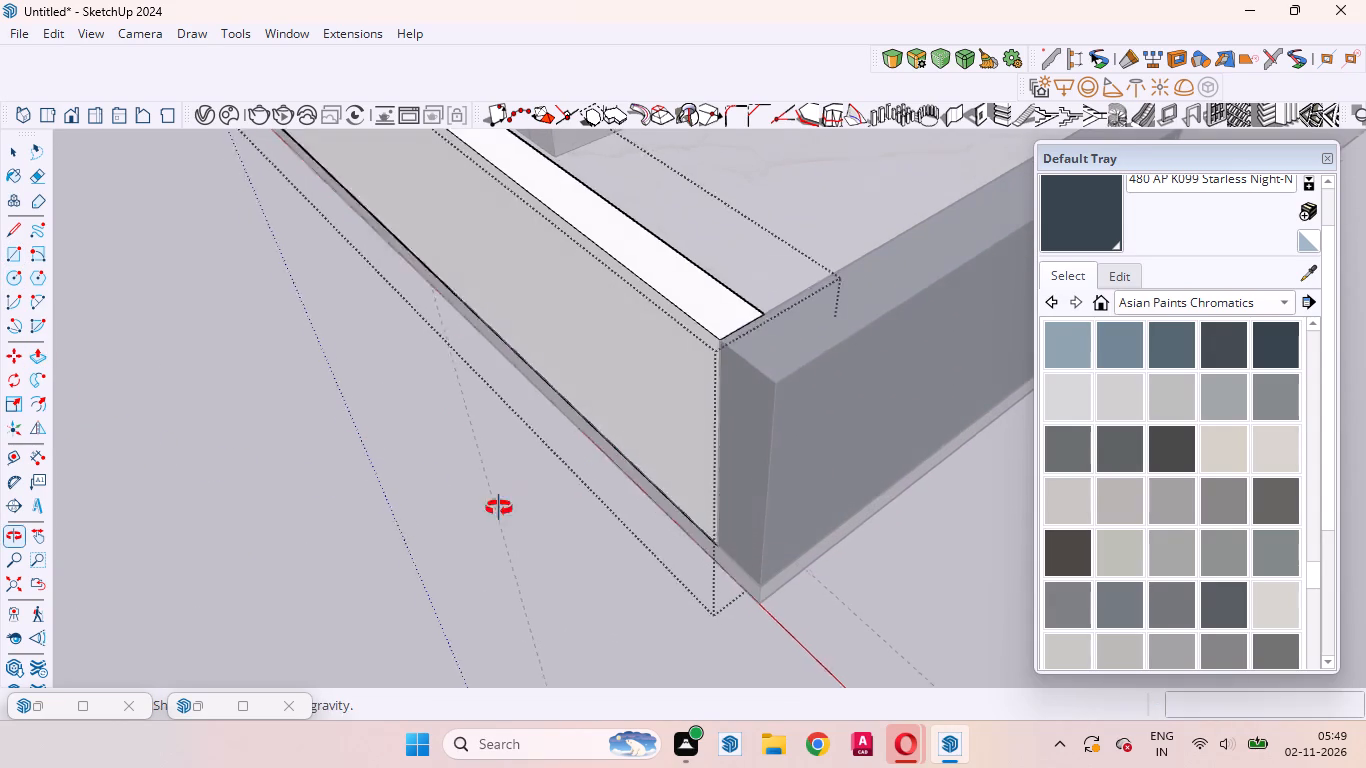
middle_drag(499, 508, 799, 479)
click(1075, 211)
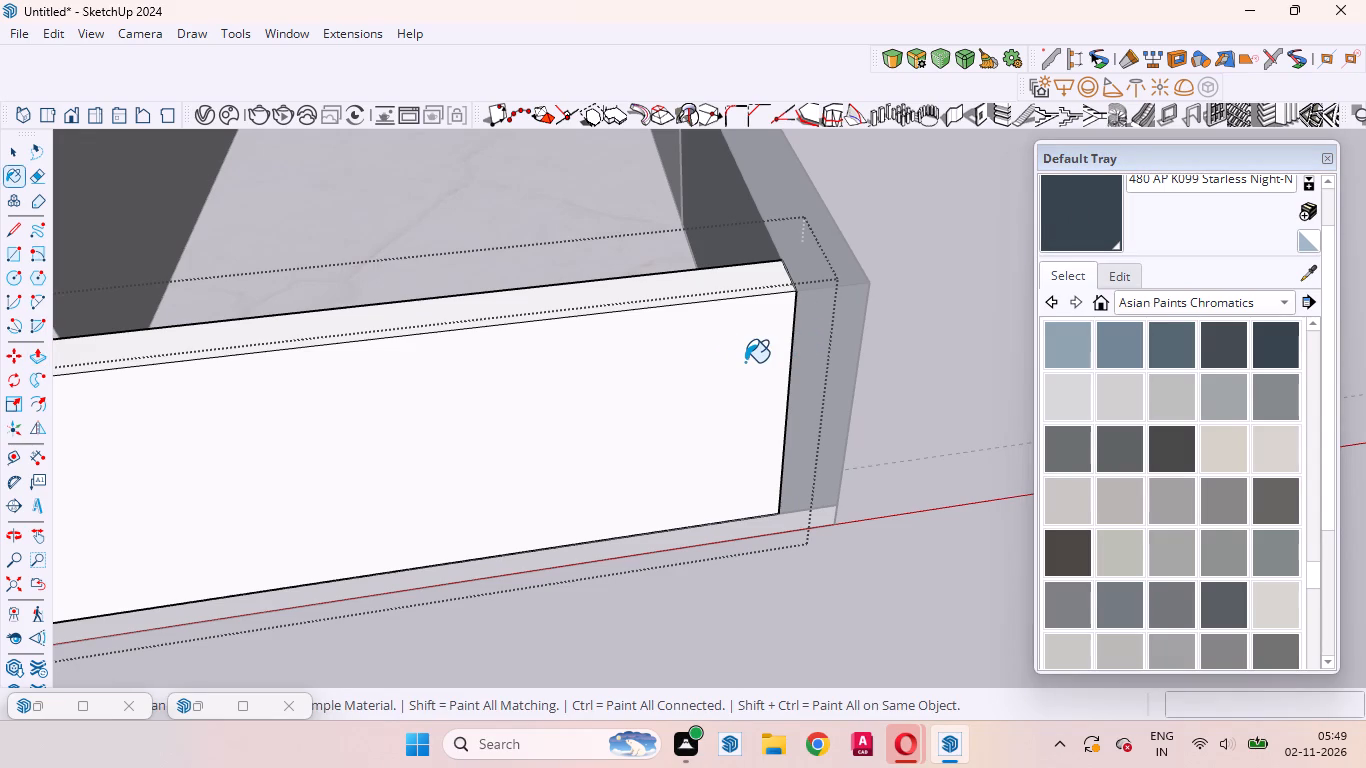
scroll(773, 352, down, 17)
scroll(788, 381, down, 5)
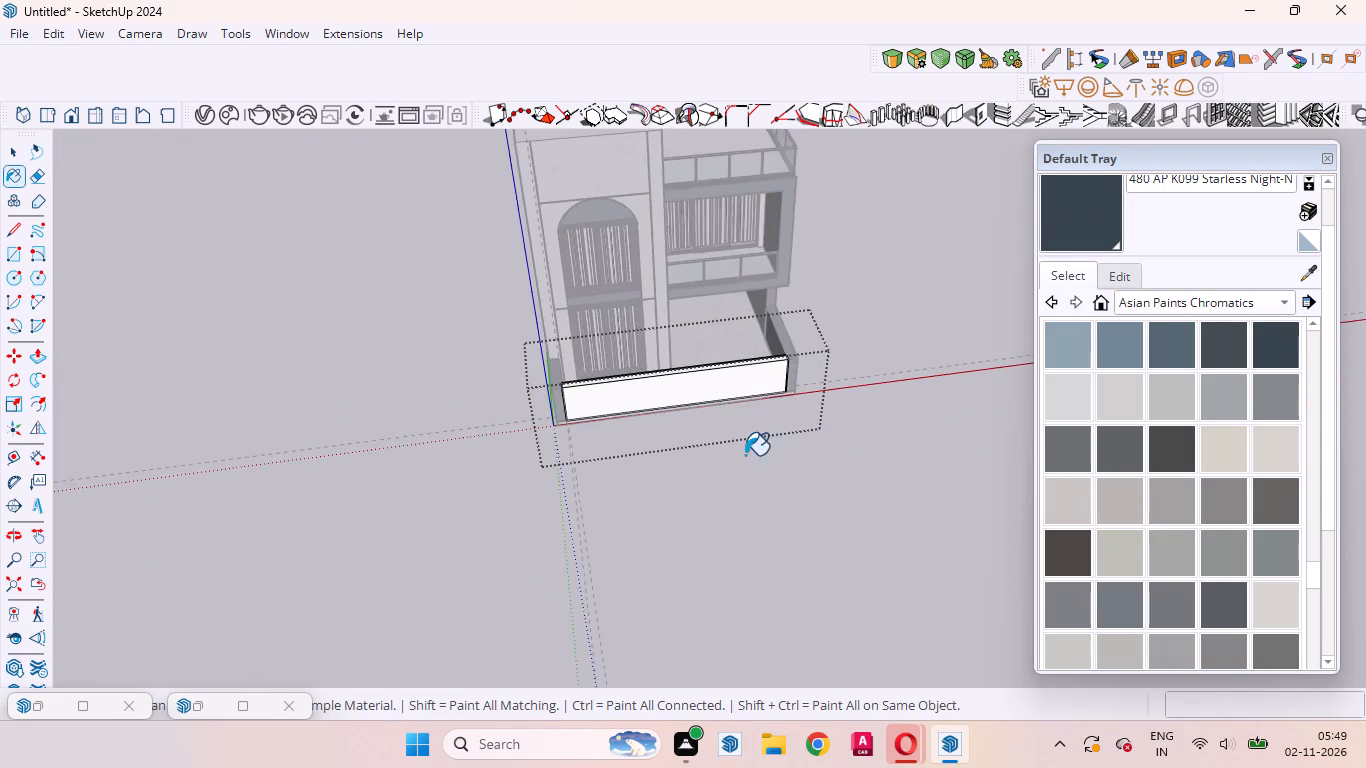
middle_drag(738, 460, 712, 199)
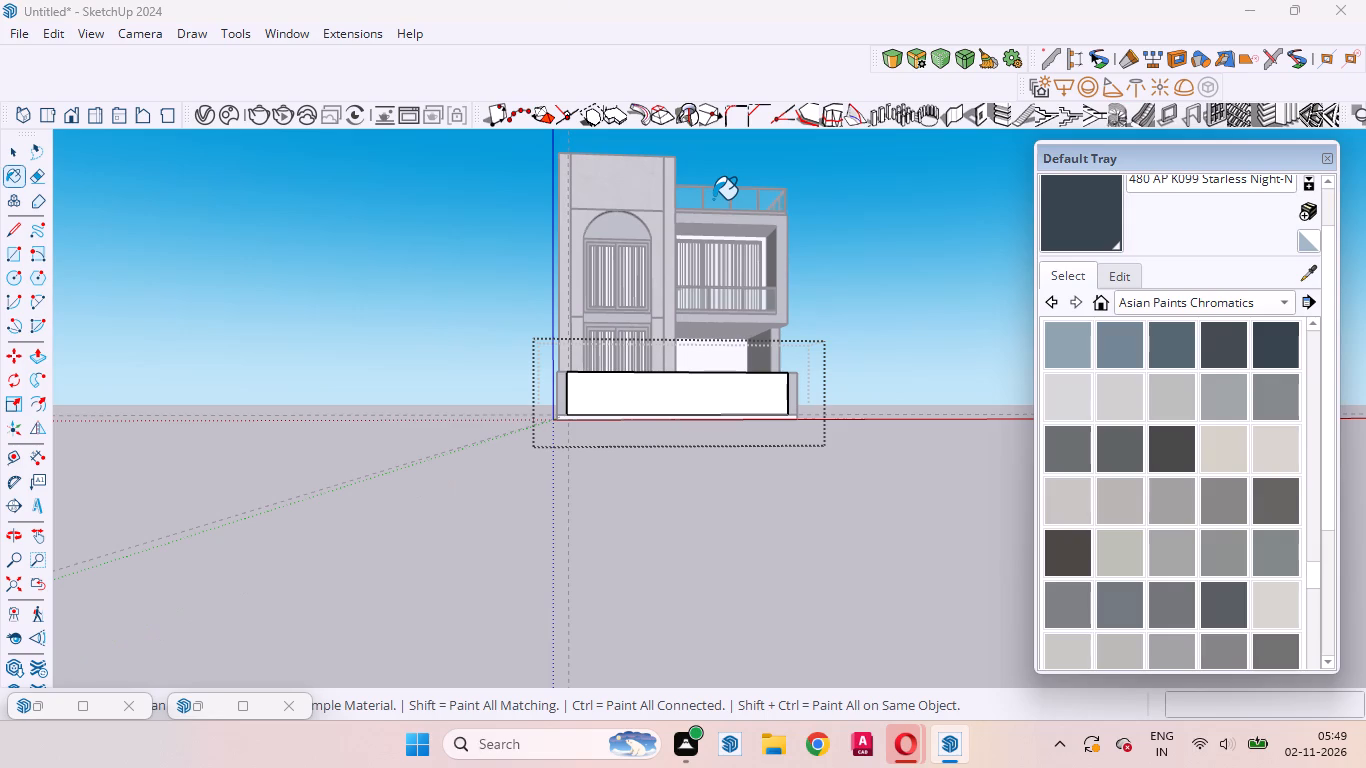
click(10, 159)
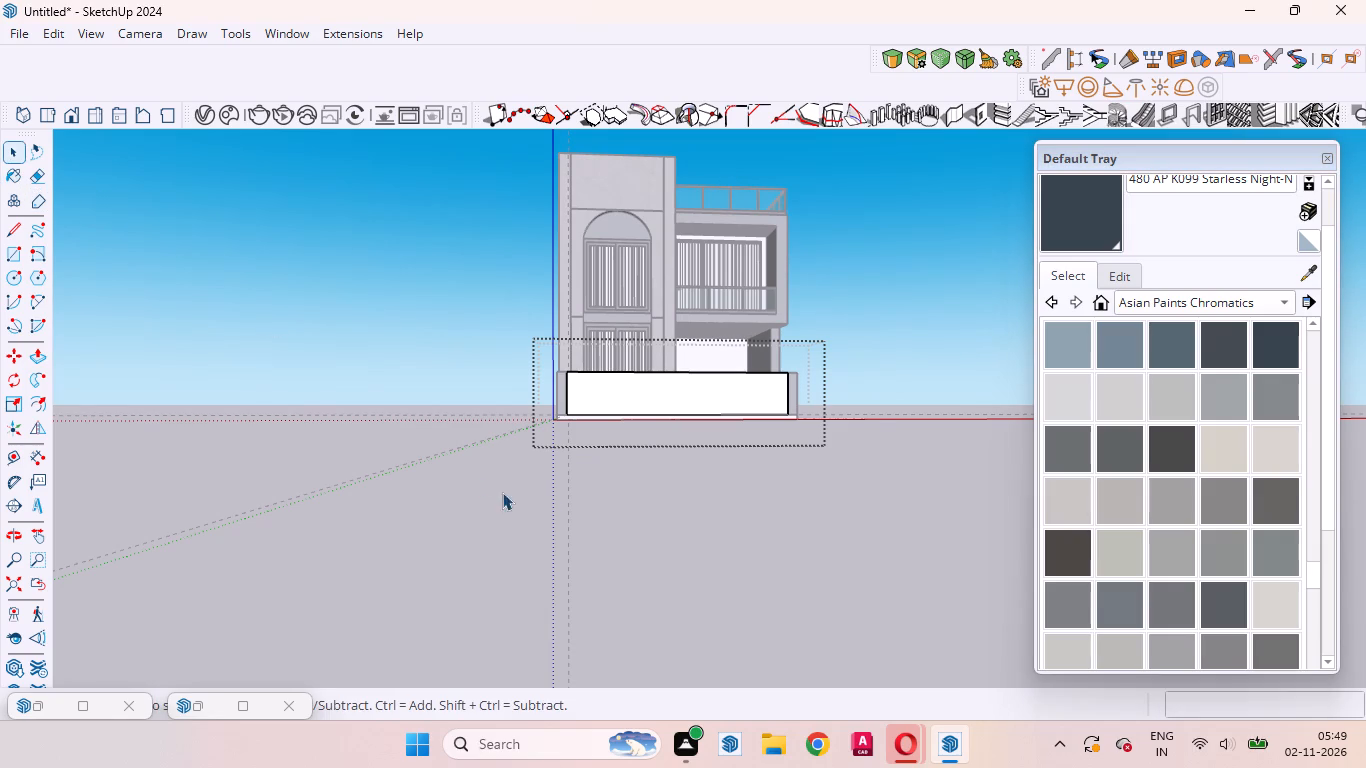
click(675, 497)
Examine the new front wall and how it sits between the side walls and against the facade.
scroll(749, 410, up, 11)
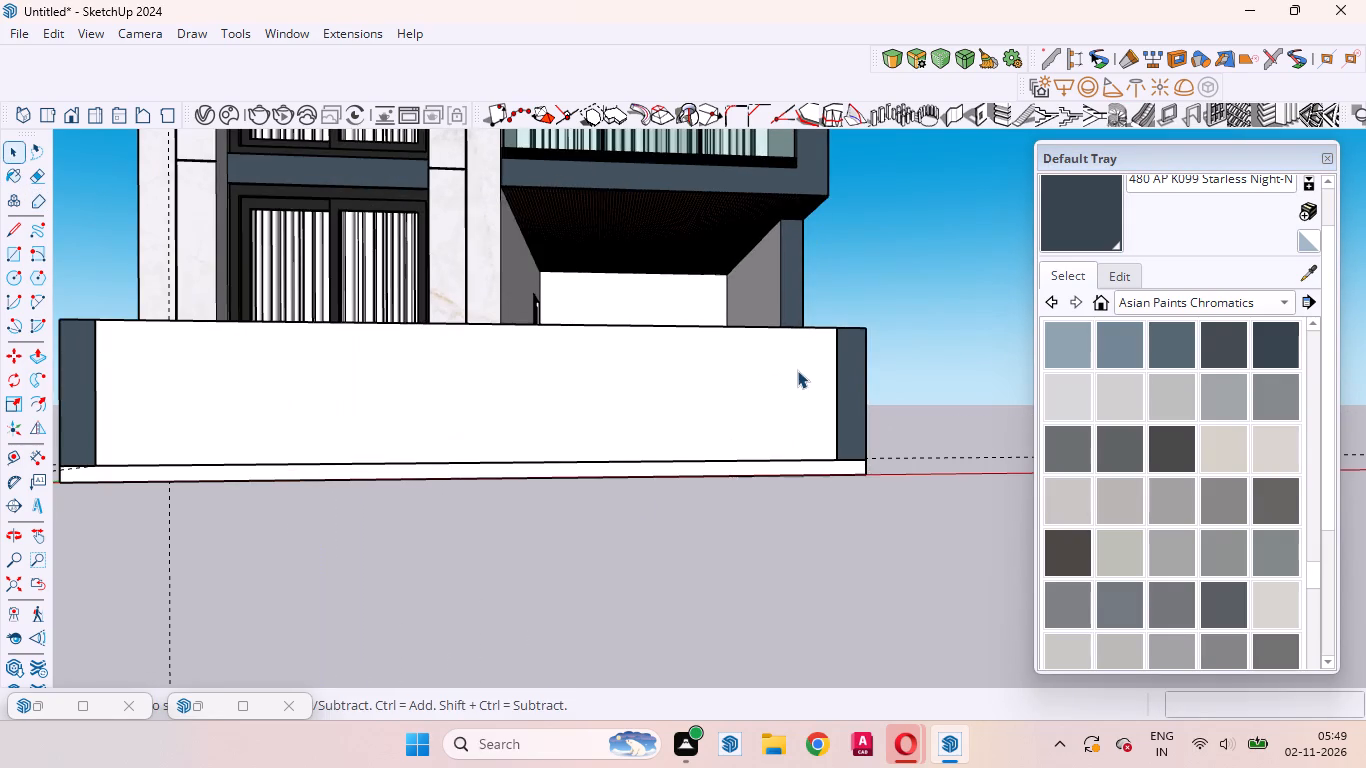
middle_drag(793, 385, 757, 438)
scroll(746, 397, down, 9)
scroll(586, 419, up, 4)
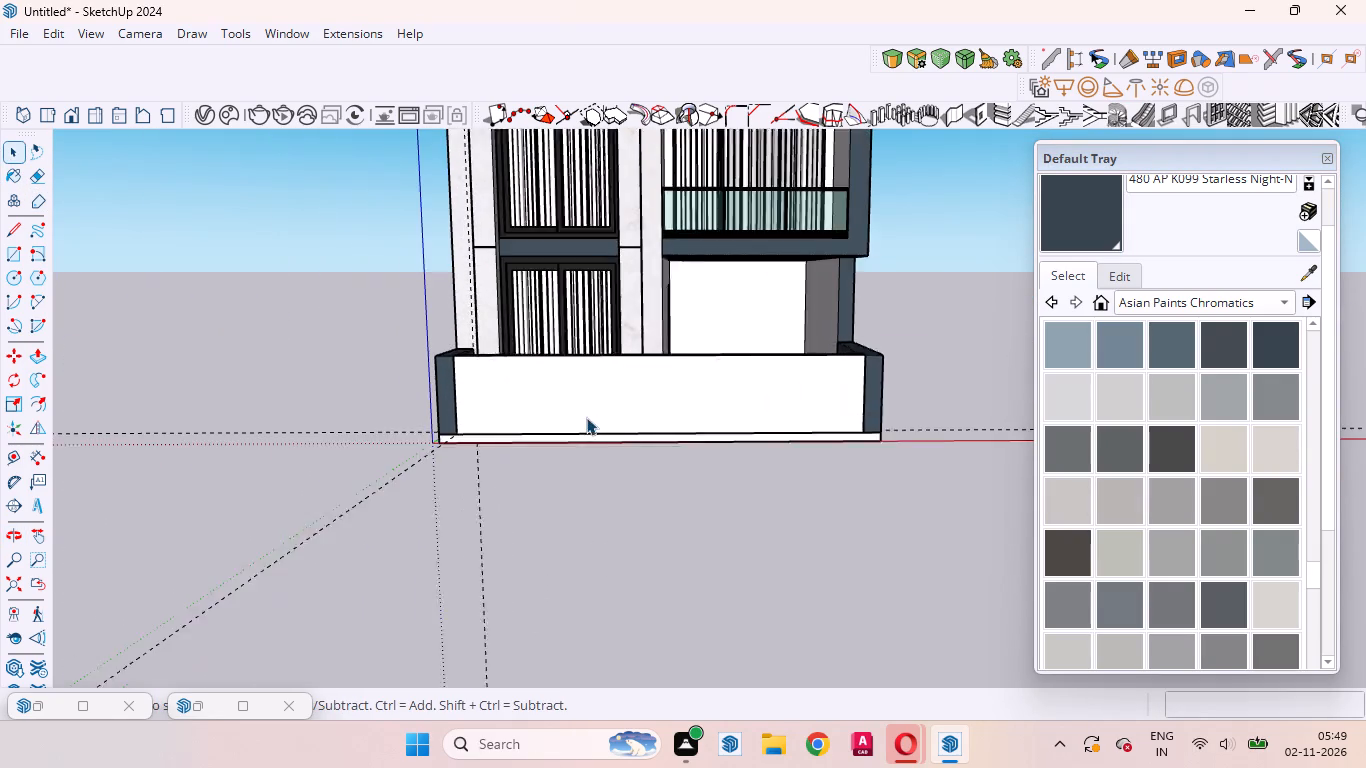
middle_drag(596, 418, 572, 417)
scroll(582, 405, down, 3)
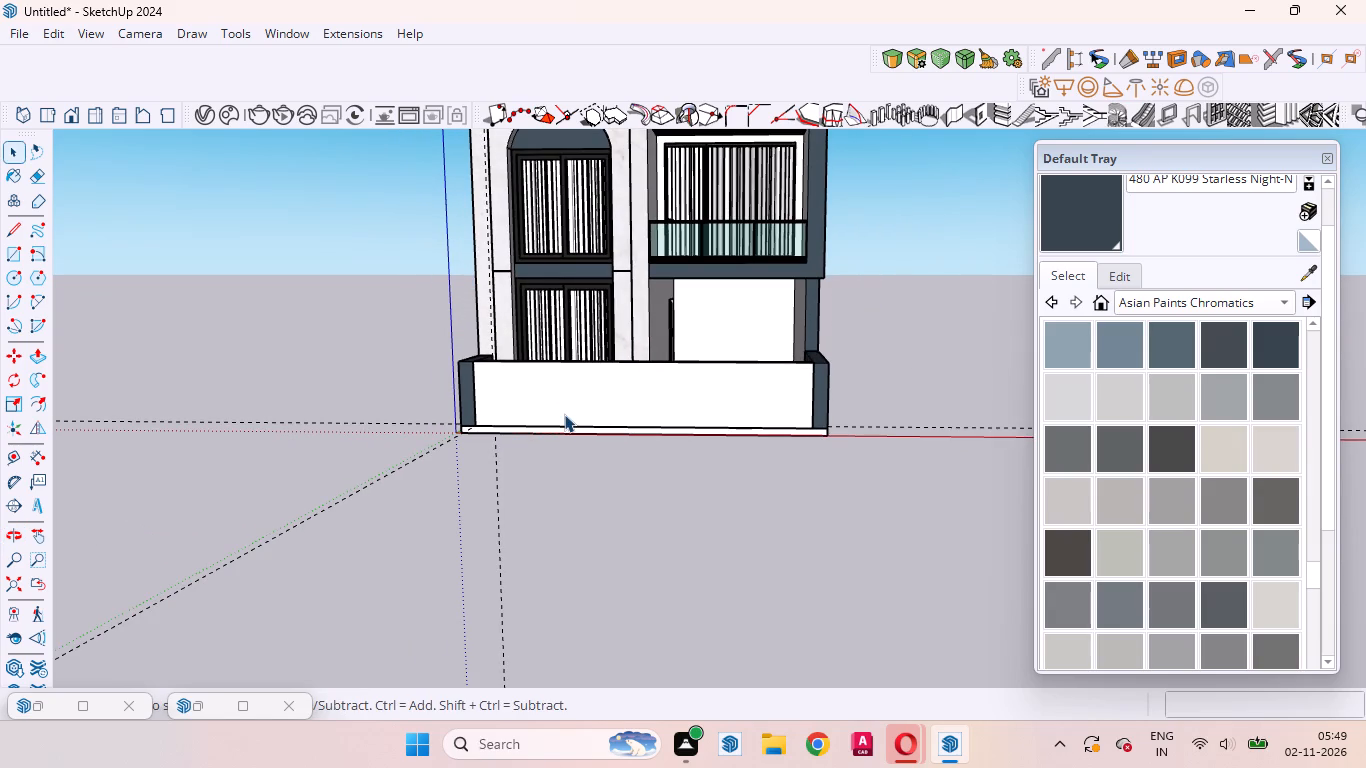
scroll(561, 407, up, 4)
Open the front wall's group and split its front face in half with a vertical 4' 5" line between the edge midpoints.
click(585, 400)
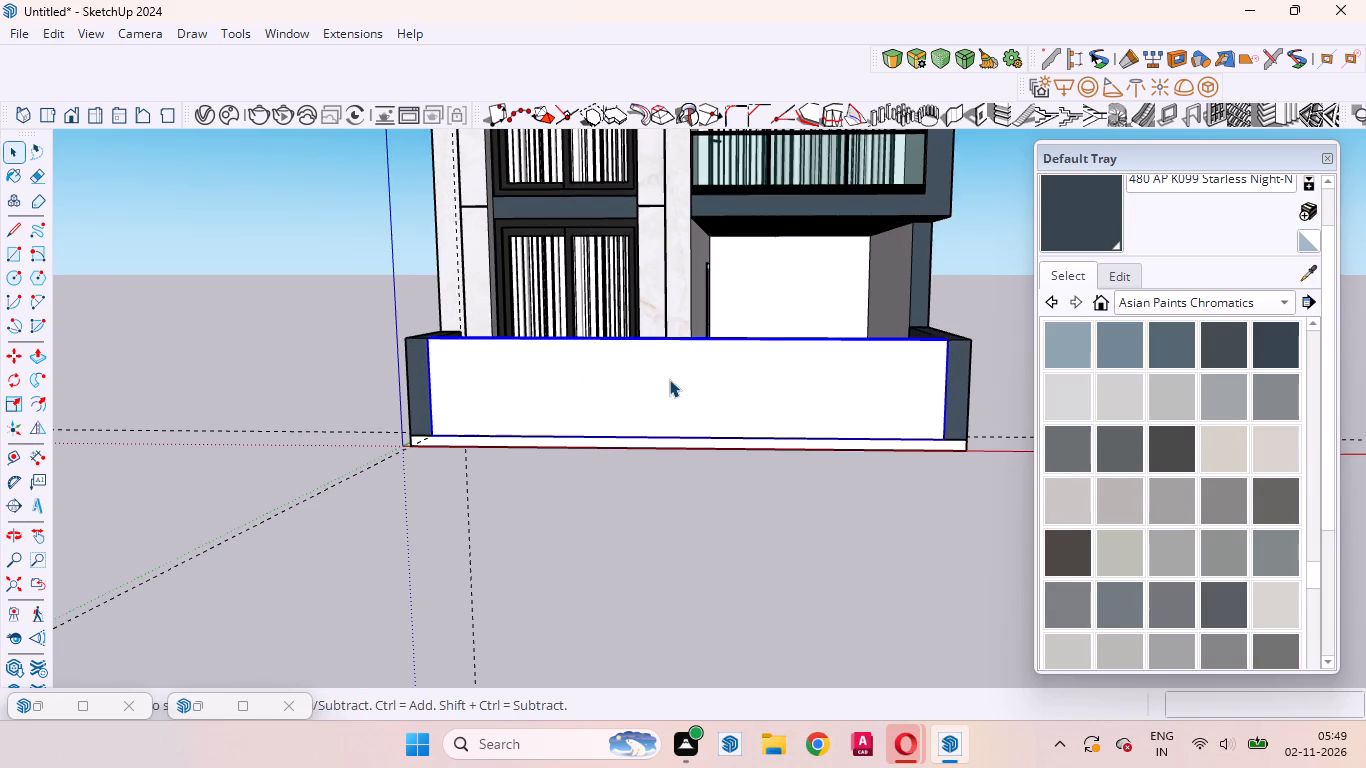
scroll(671, 382, up, 1)
middle_drag(672, 388, 705, 579)
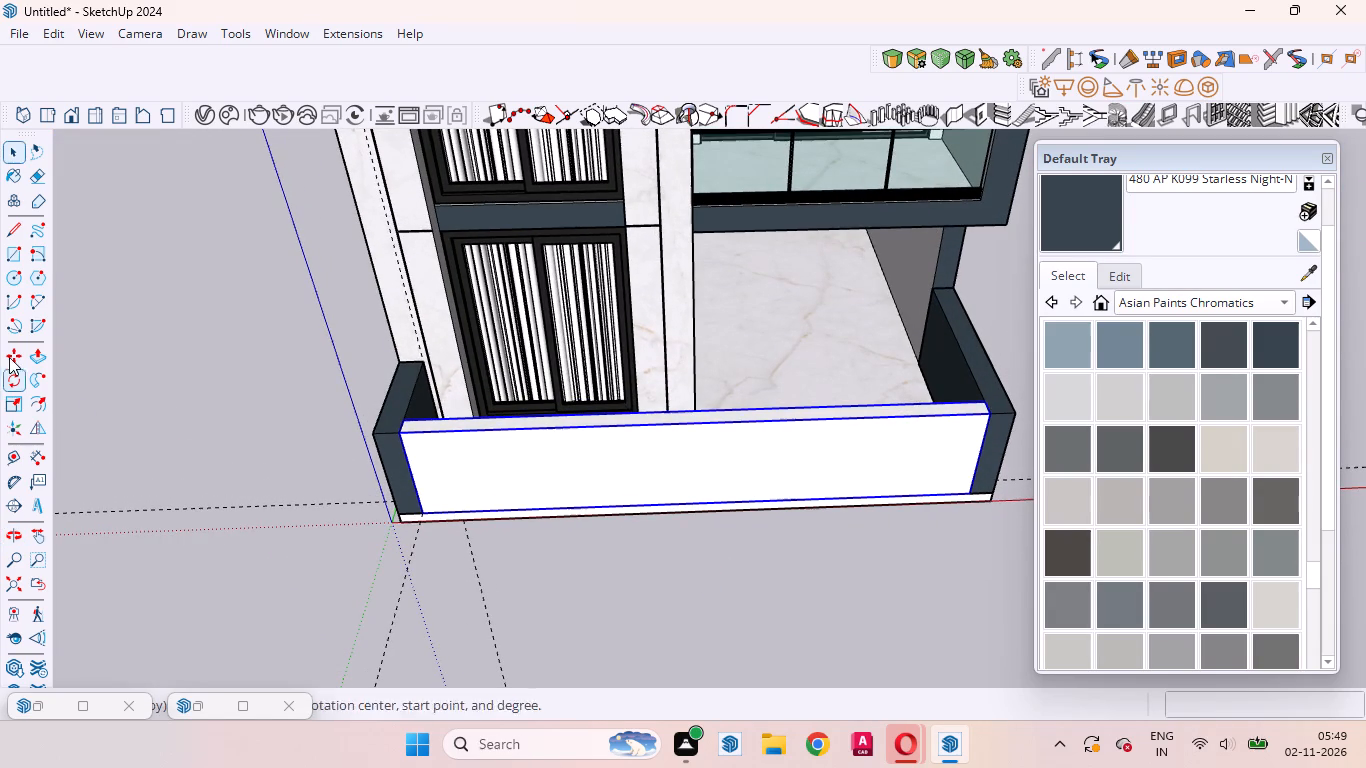
double_click(570, 481)
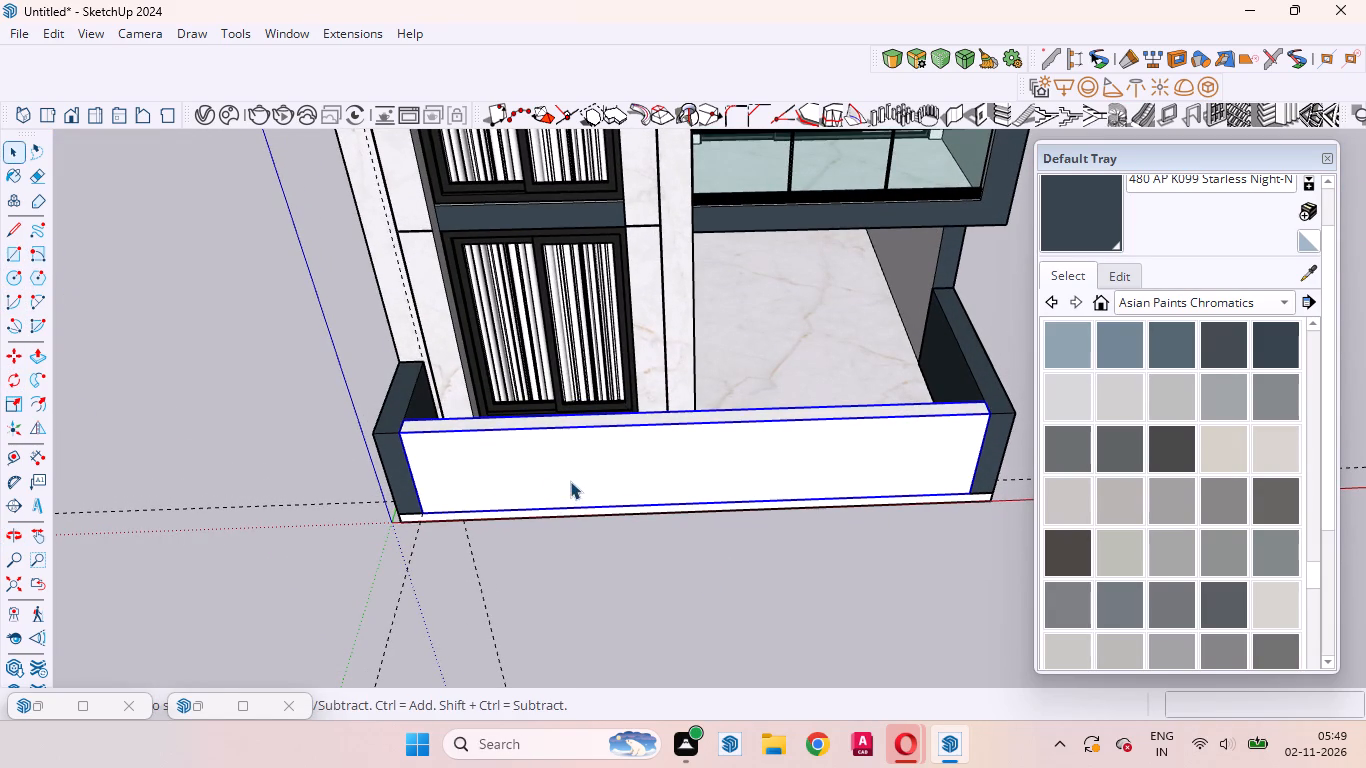
click(21, 234)
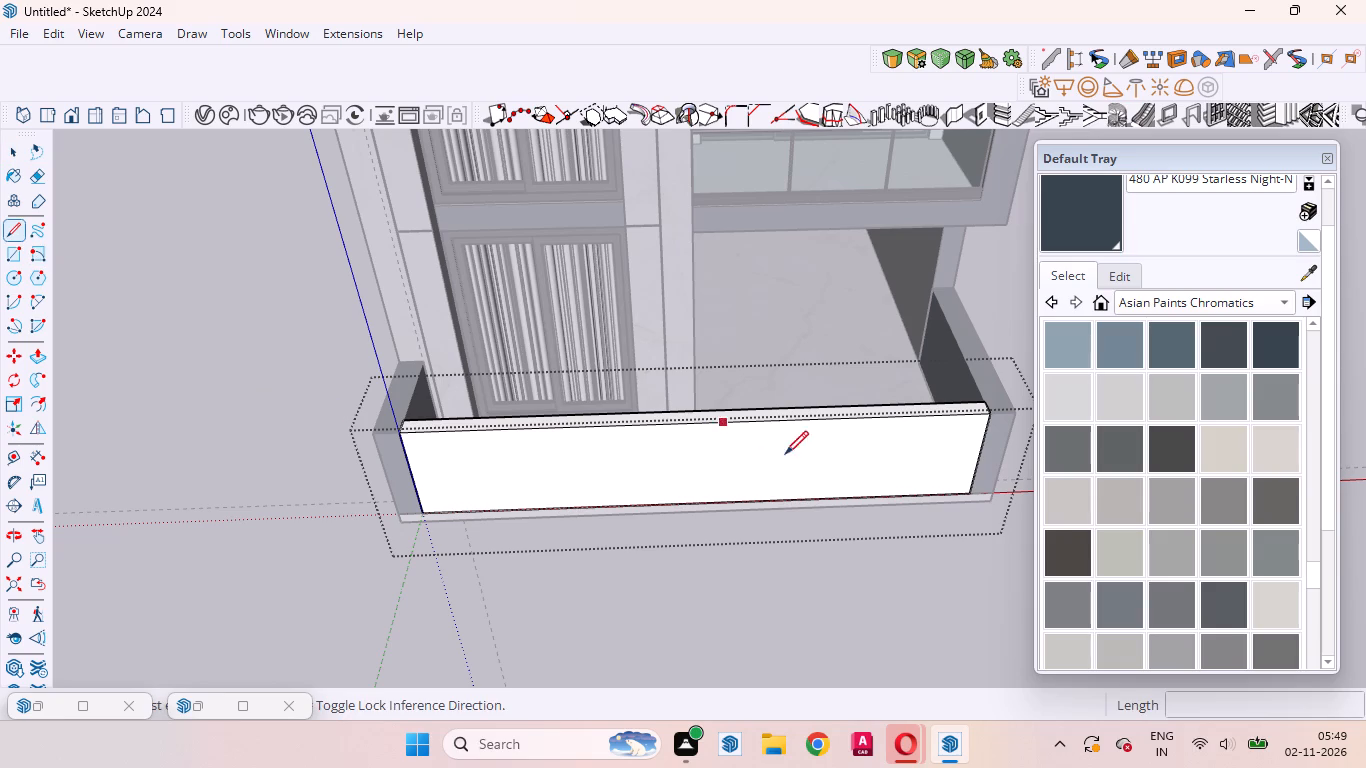
scroll(727, 466, up, 5)
middle_drag(668, 476, 676, 330)
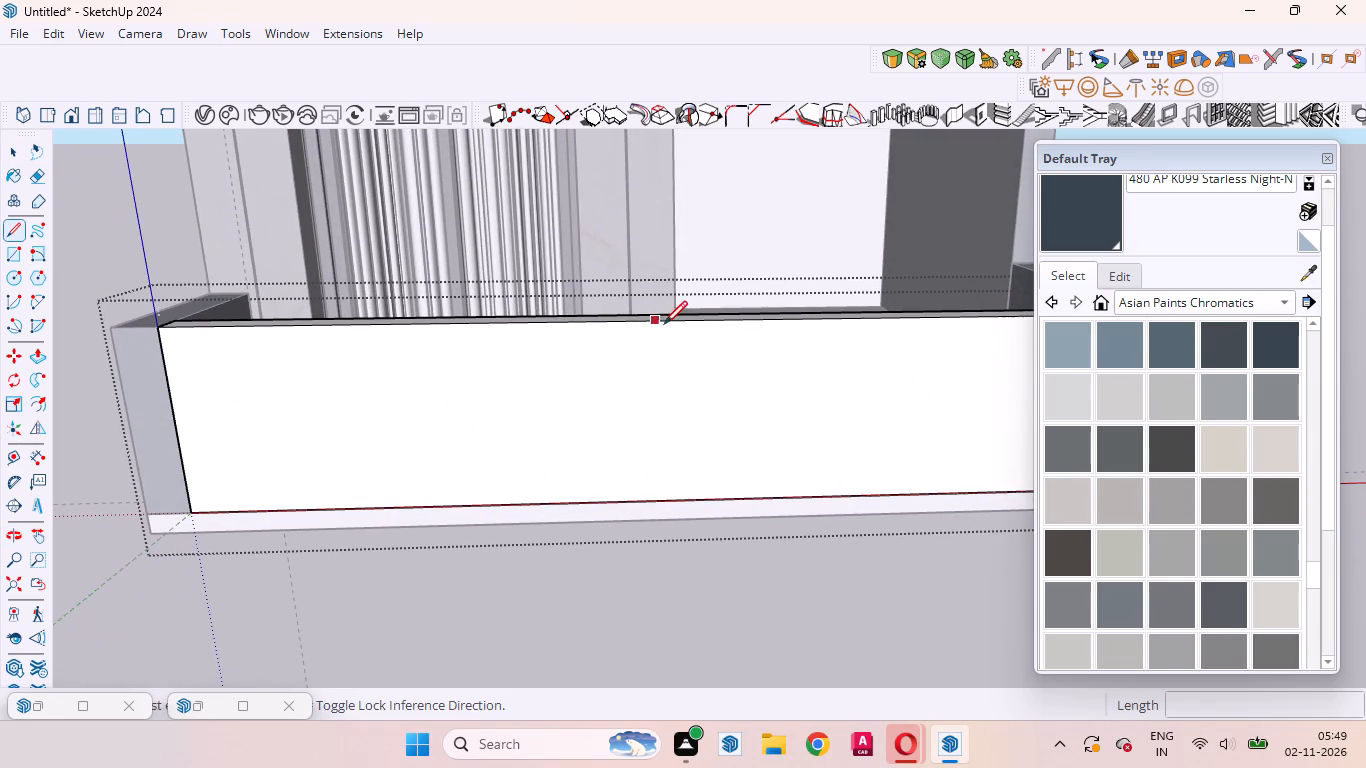
click(683, 324)
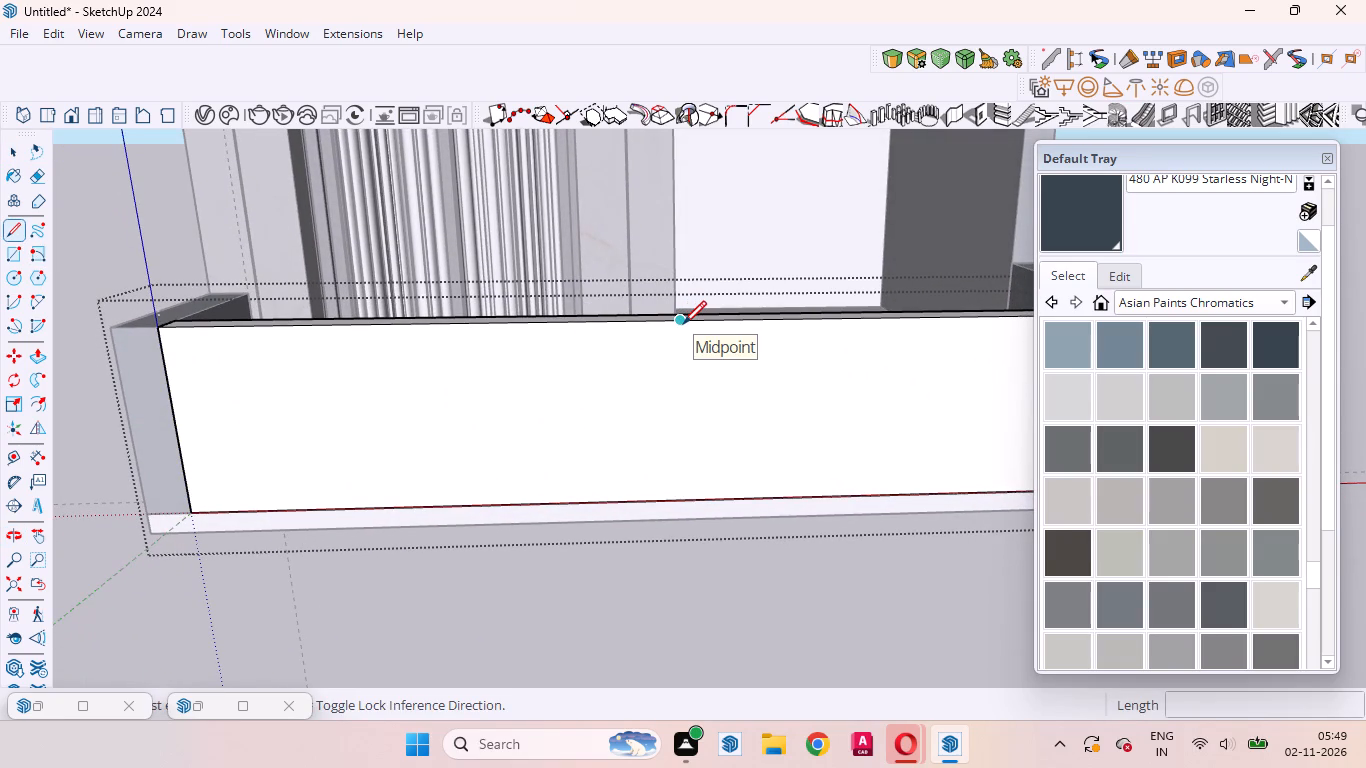
click(682, 503)
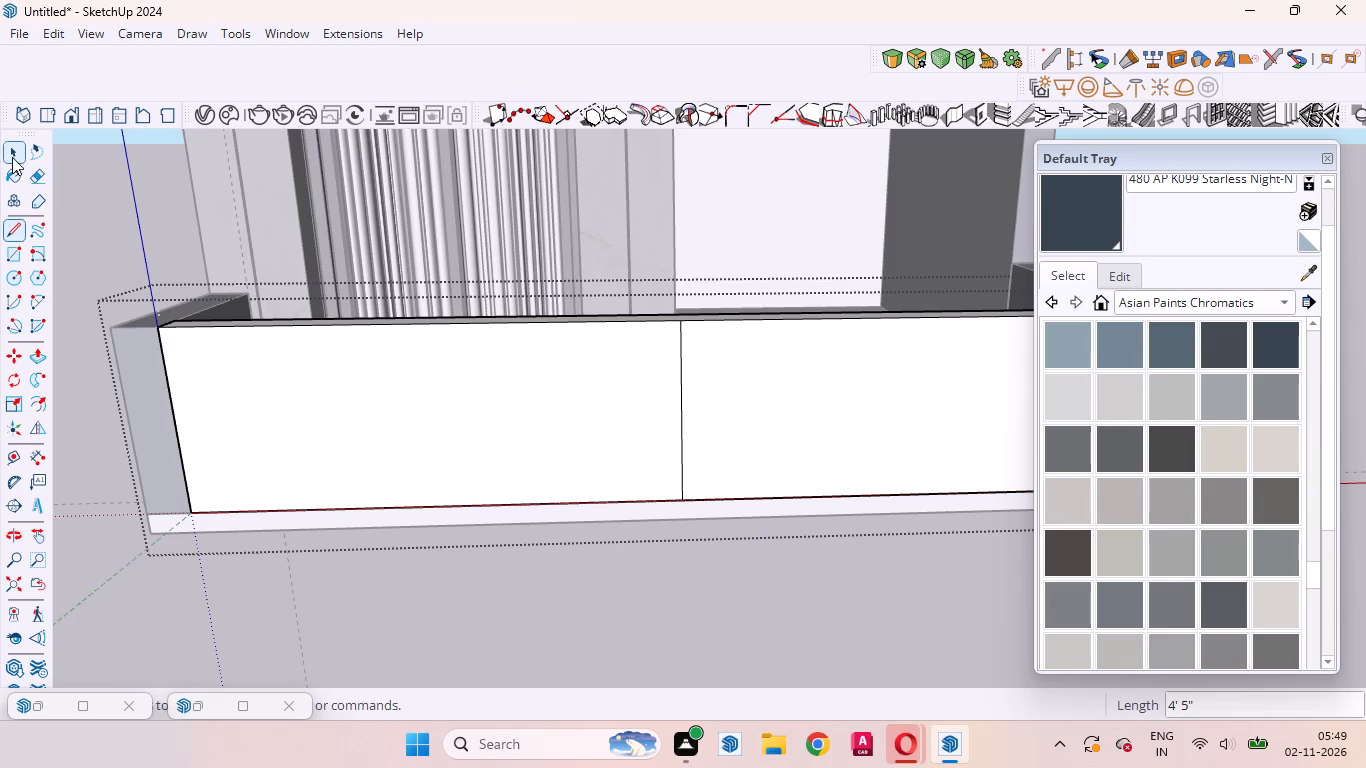
Continue the dividing line across the wall's 9" top face, from the front edge to the back edge.
click(12, 157)
click(848, 427)
middle_drag(758, 438, 696, 720)
scroll(713, 481, up, 8)
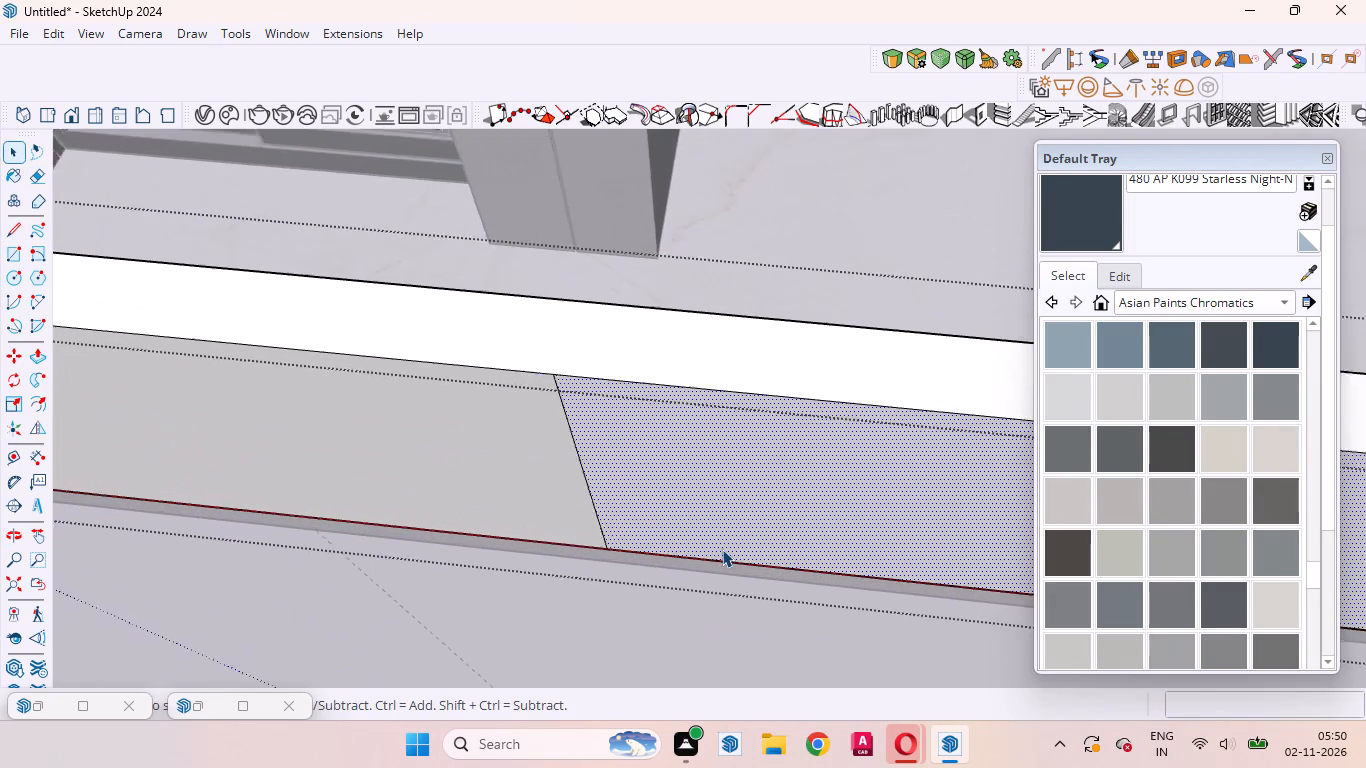
scroll(722, 549, up, 1)
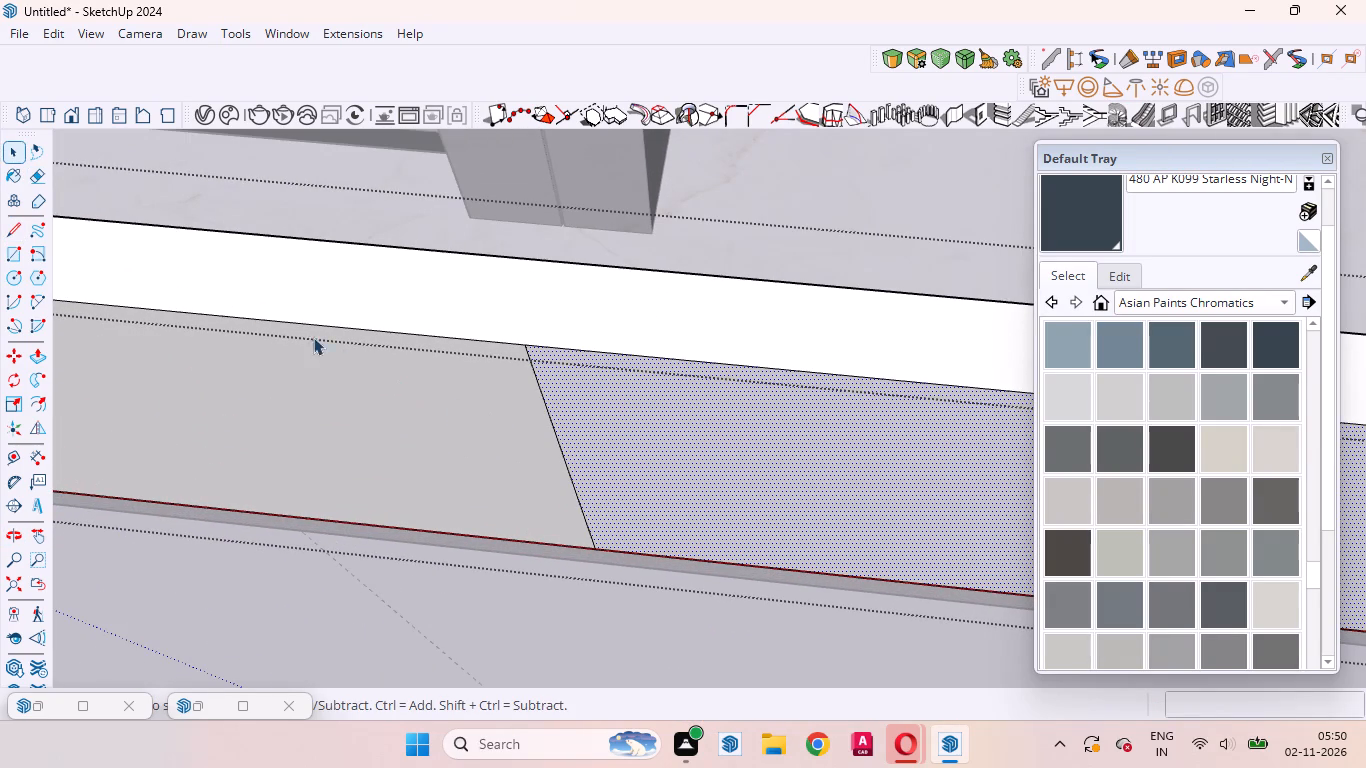
click(19, 231)
click(522, 343)
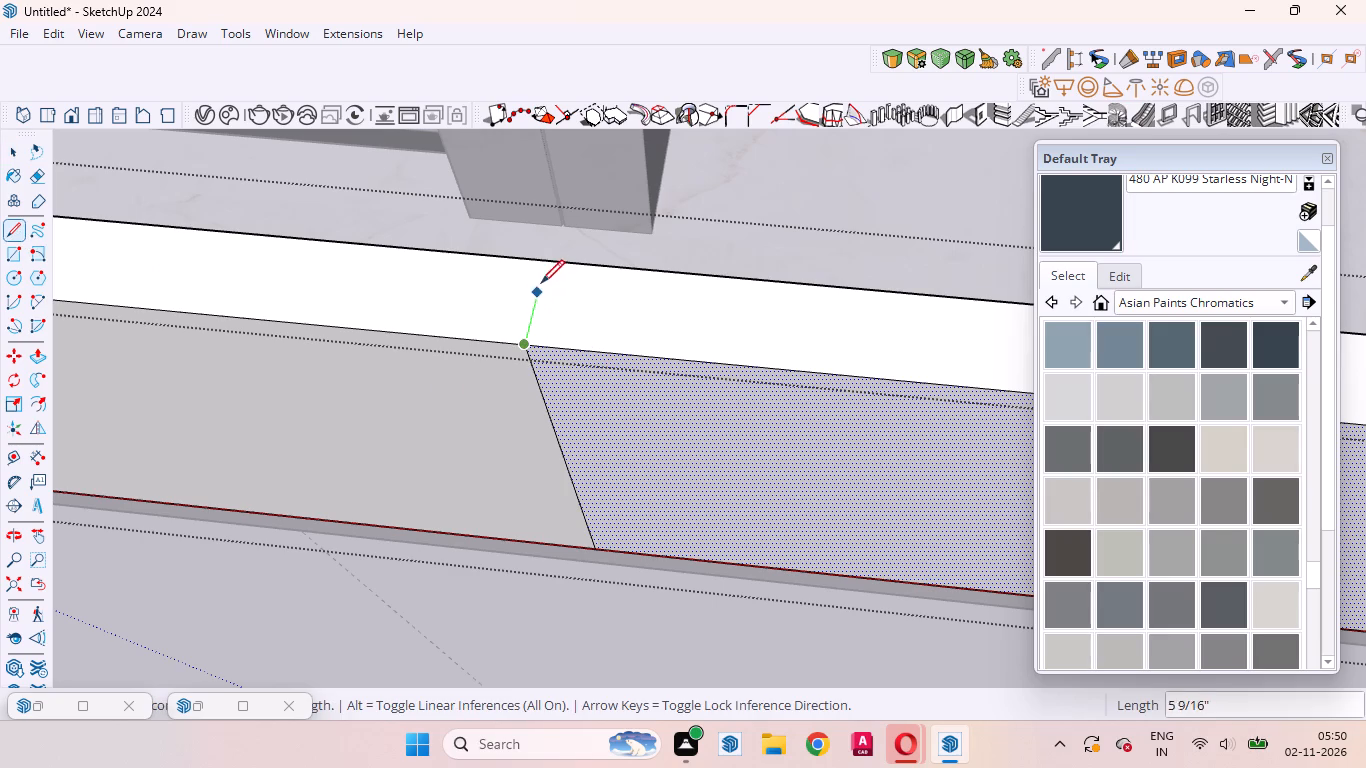
click(548, 262)
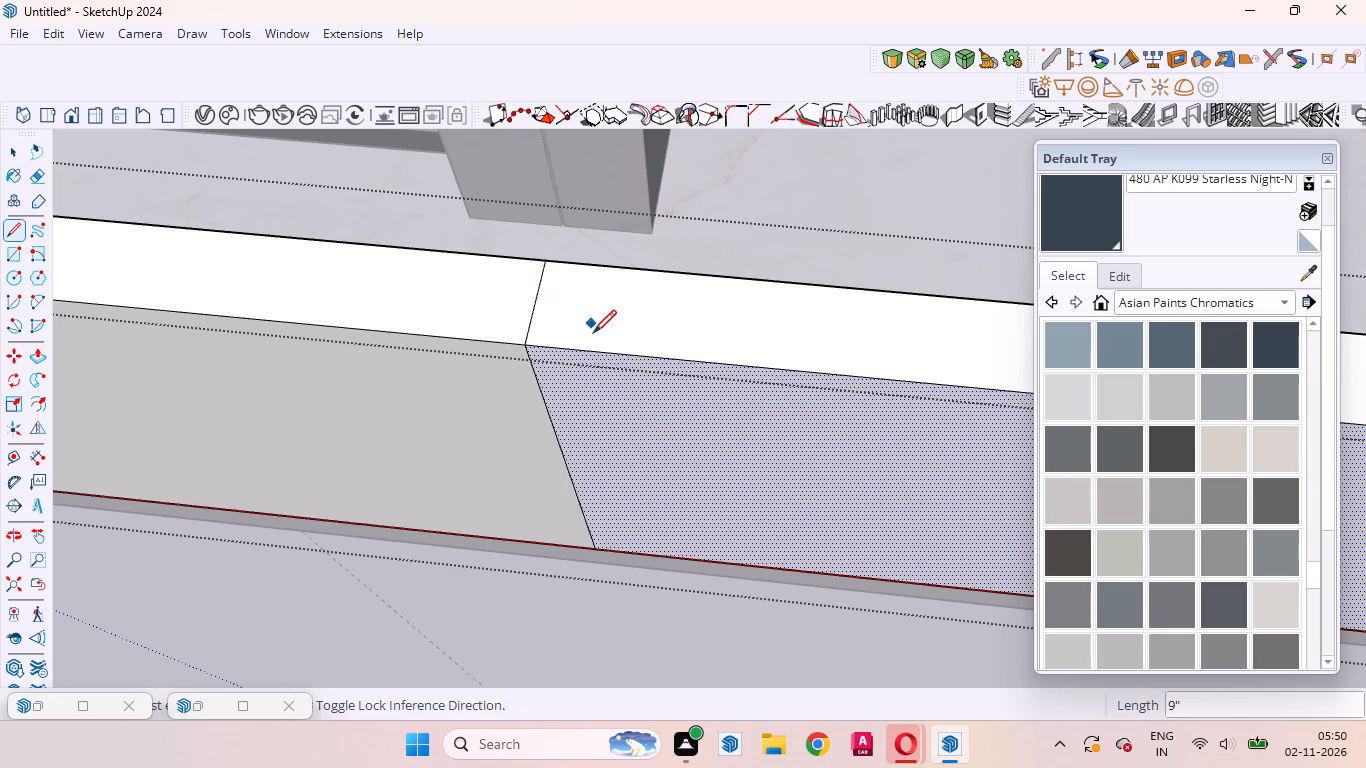
Push the top face of the right half, on the open porch side, down 4' 5" to remove that half of the wall.
click(10, 153)
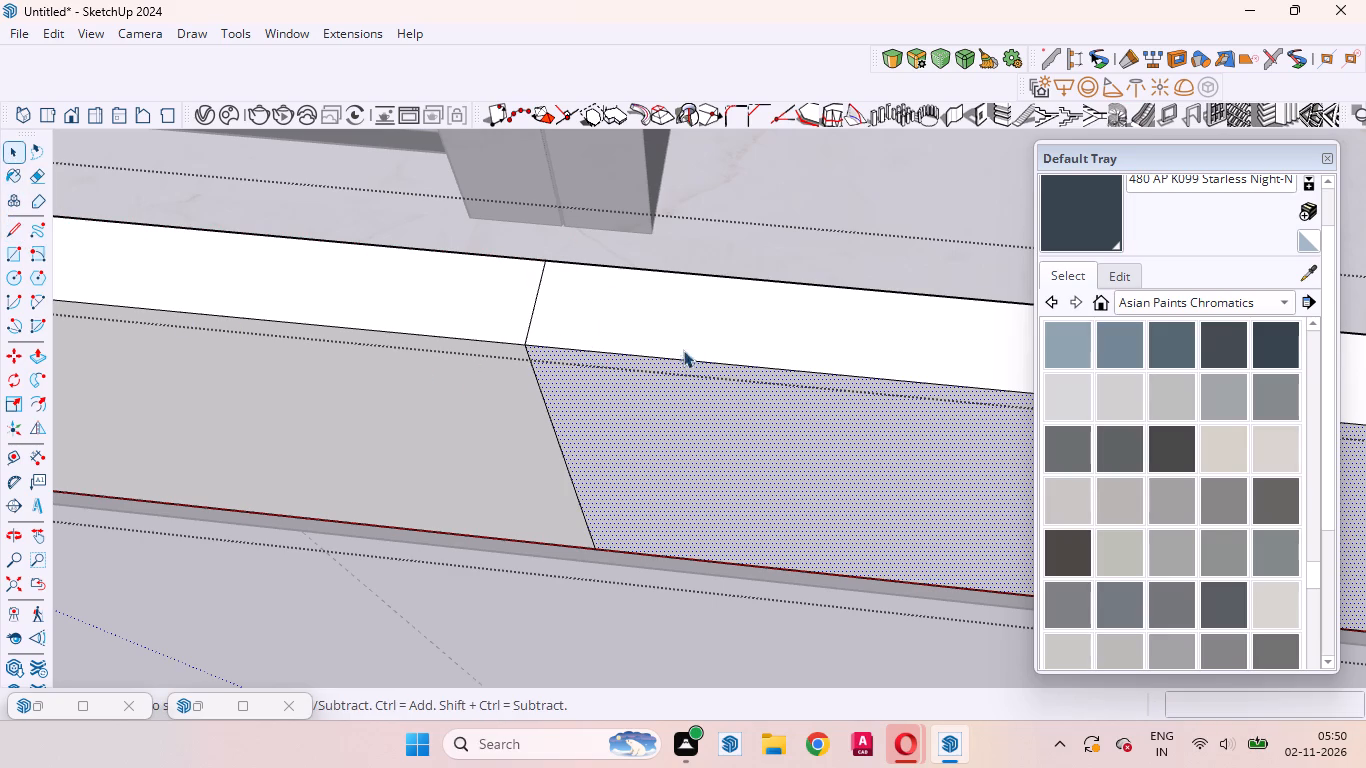
click(680, 344)
scroll(645, 332, down, 15)
scroll(634, 431, down, 3)
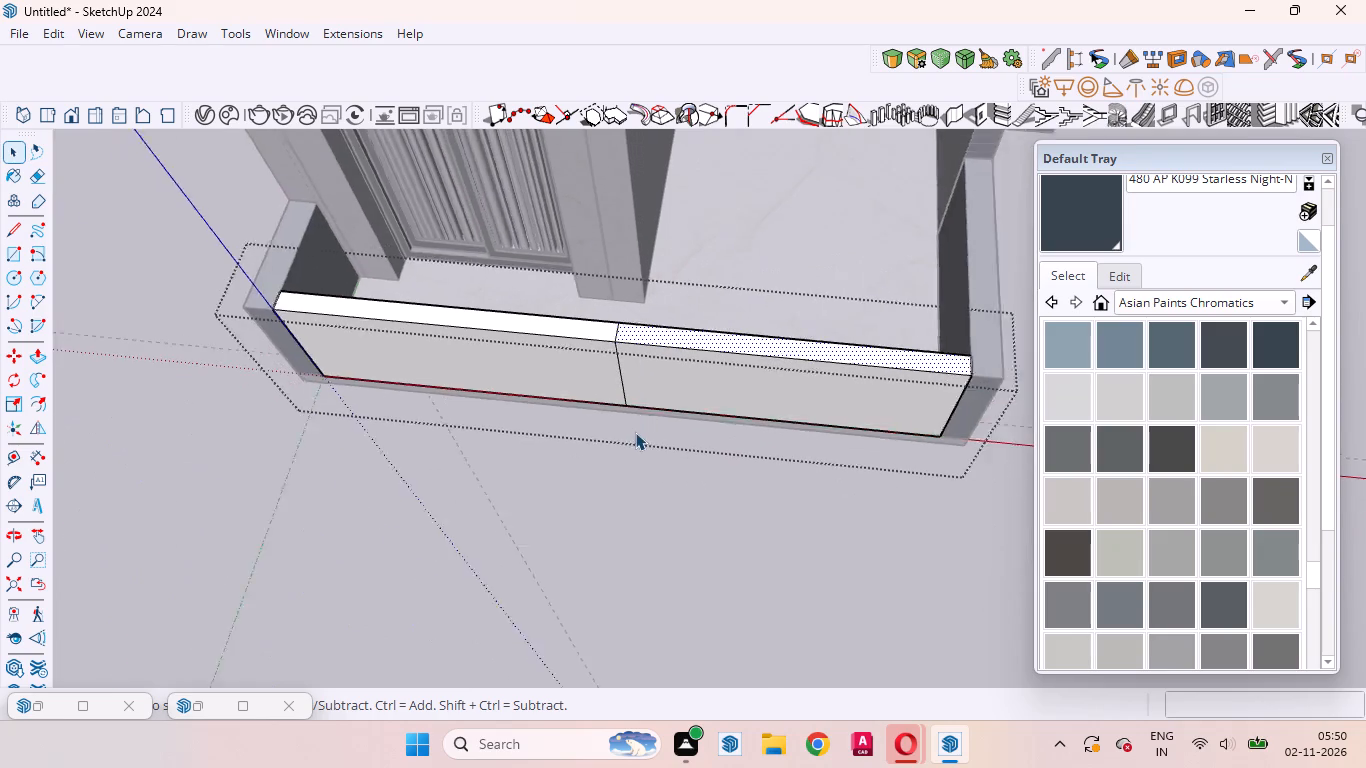
scroll(635, 432, down, 2)
middle_drag(626, 500, 717, 572)
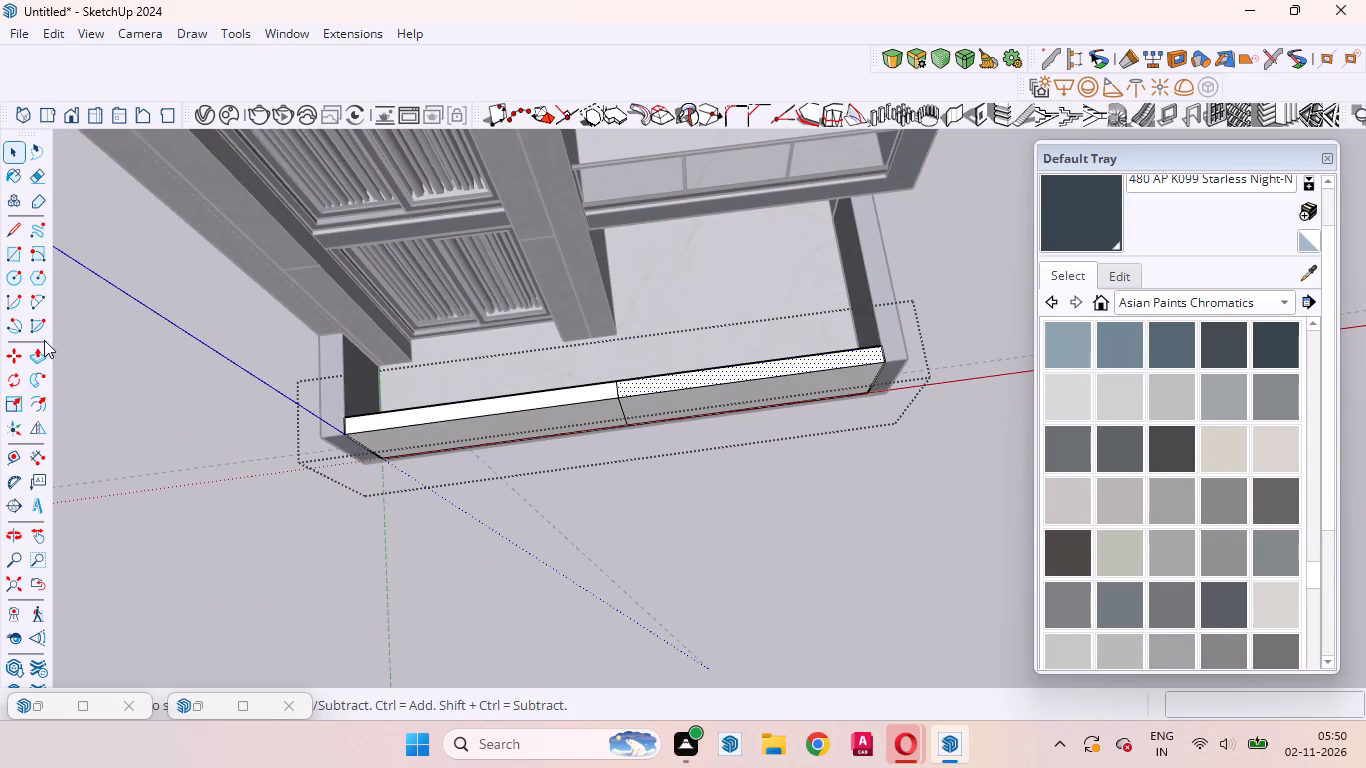
click(28, 349)
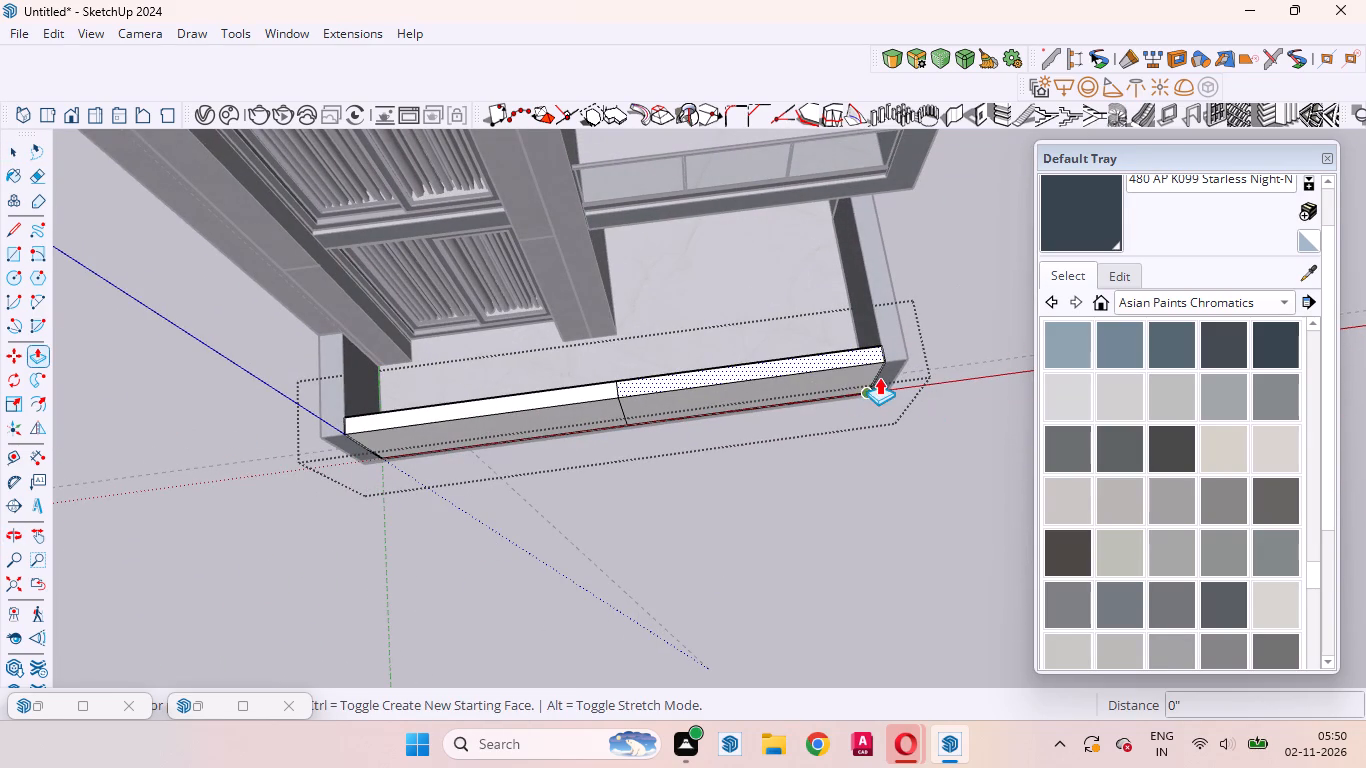
scroll(847, 356, up, 4)
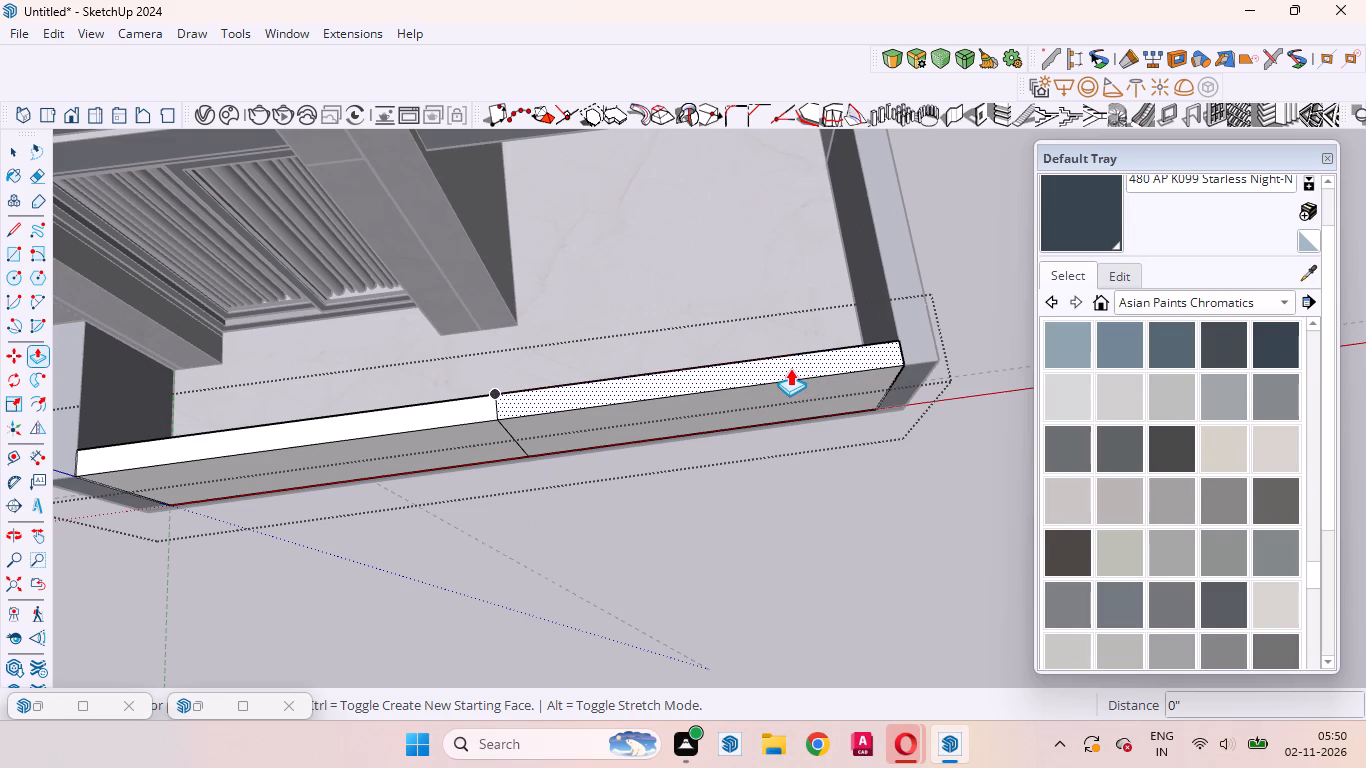
click(783, 365)
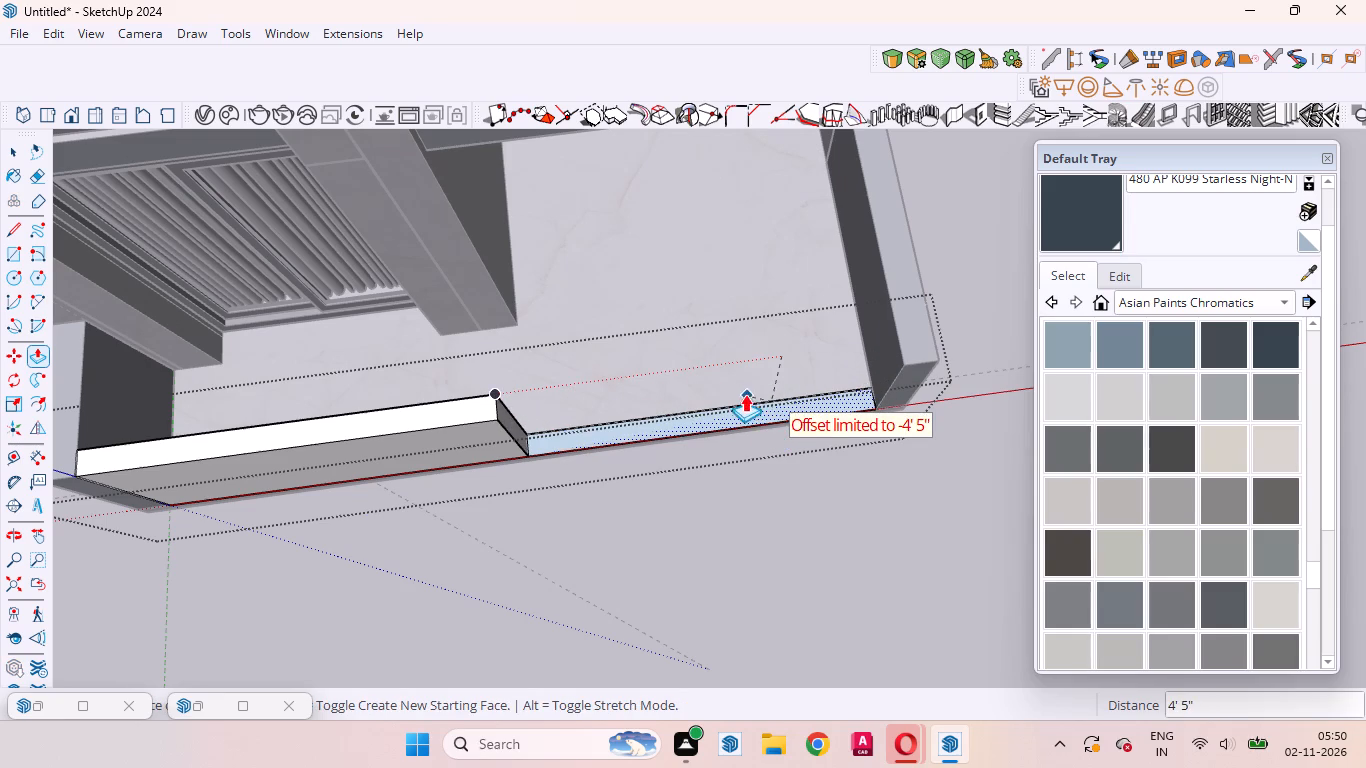
click(738, 389)
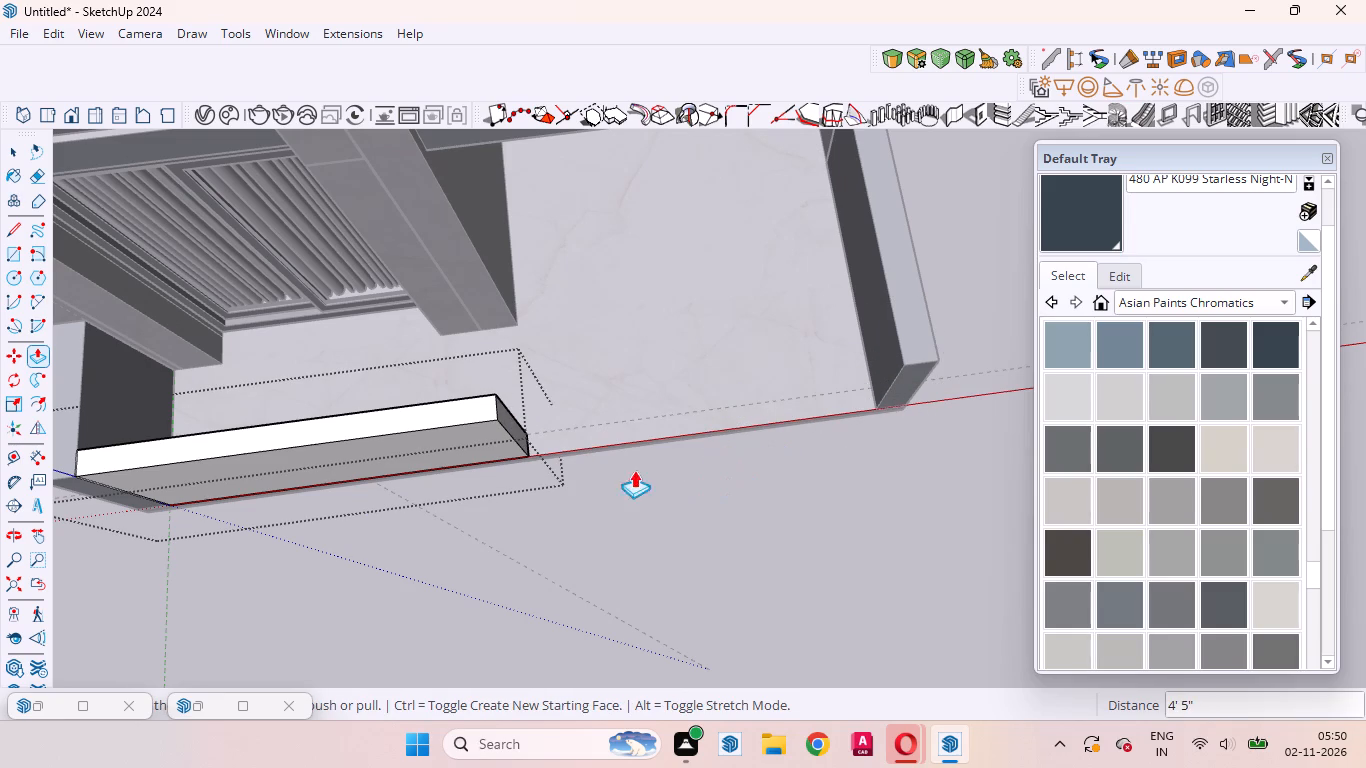
click(19, 150)
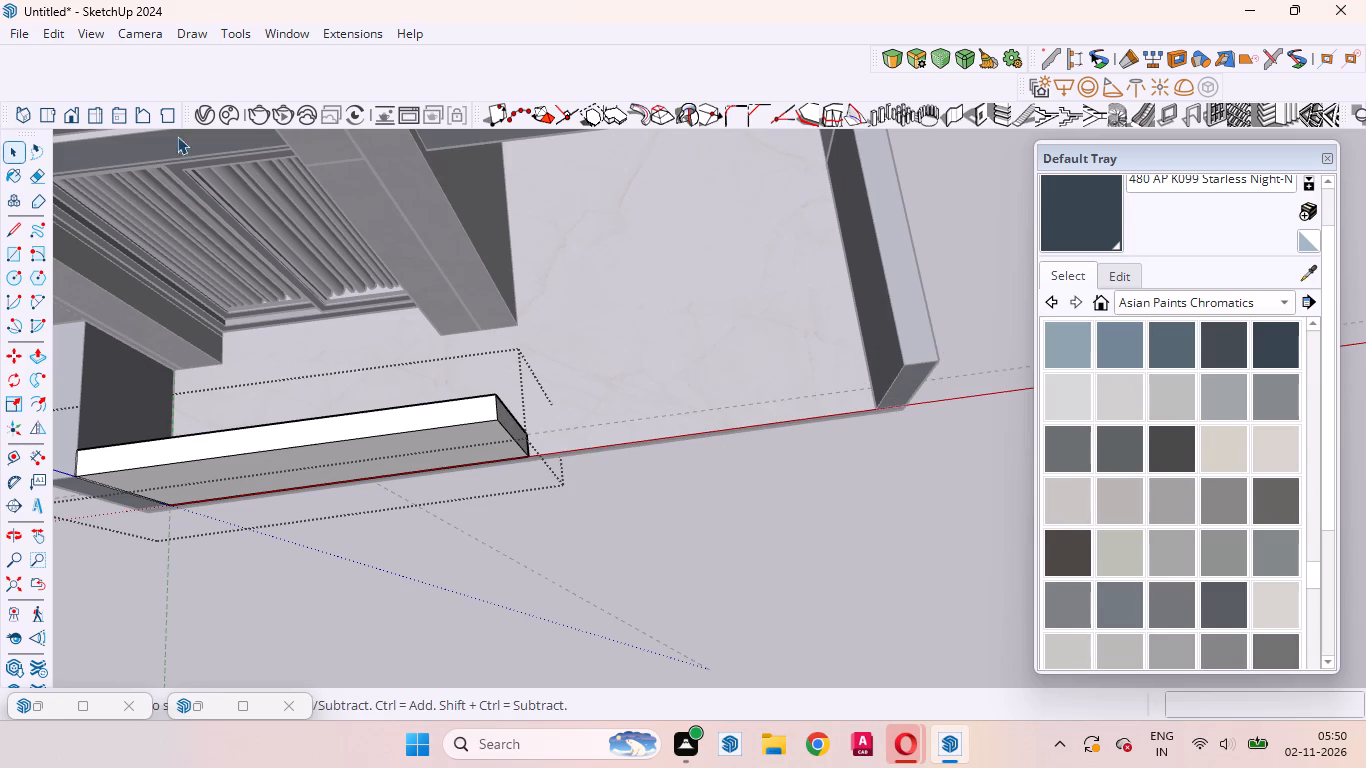
Place a vertical guide about 1' 8 3/4" in from the left end of the remaining front wall's outer face.
scroll(714, 213, down, 10)
middle_drag(539, 390, 580, 0)
scroll(644, 239, down, 3)
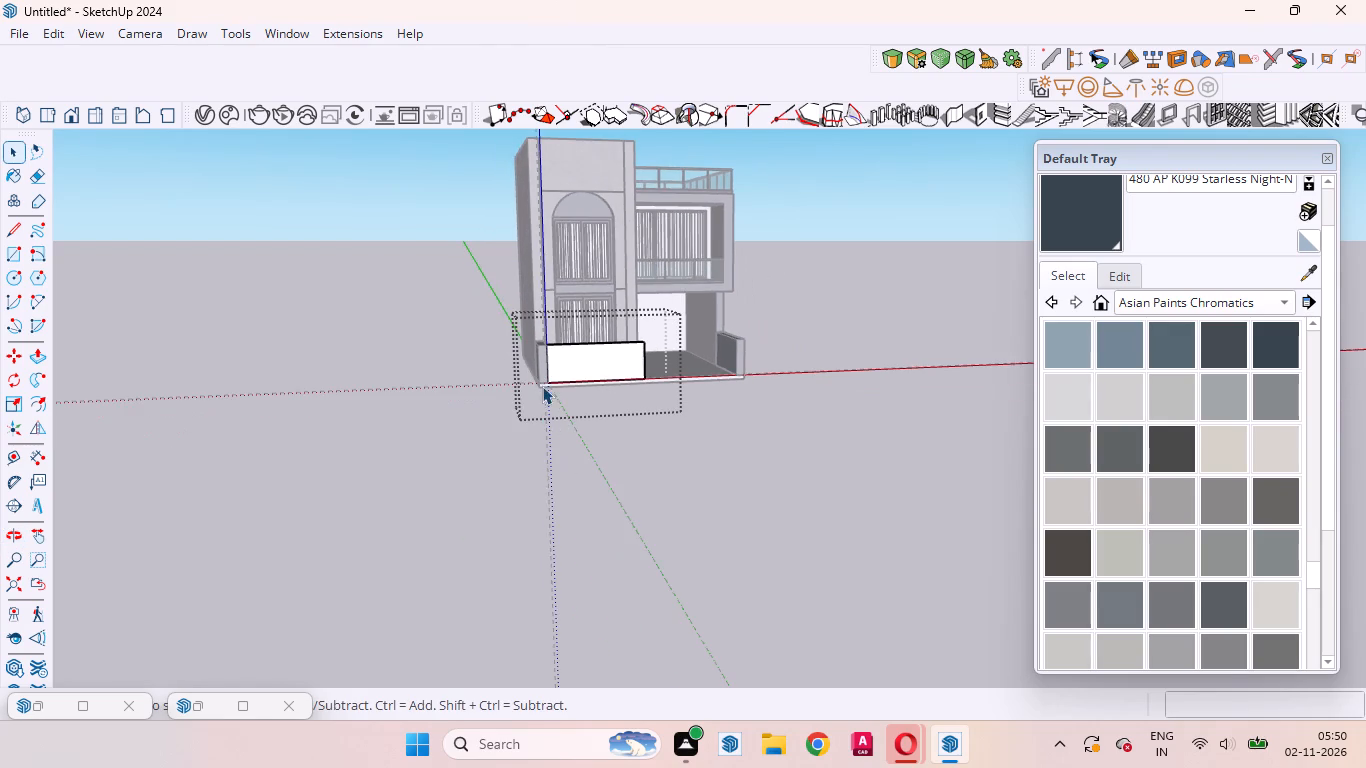
middle_drag(539, 385, 567, 260)
scroll(556, 290, up, 11)
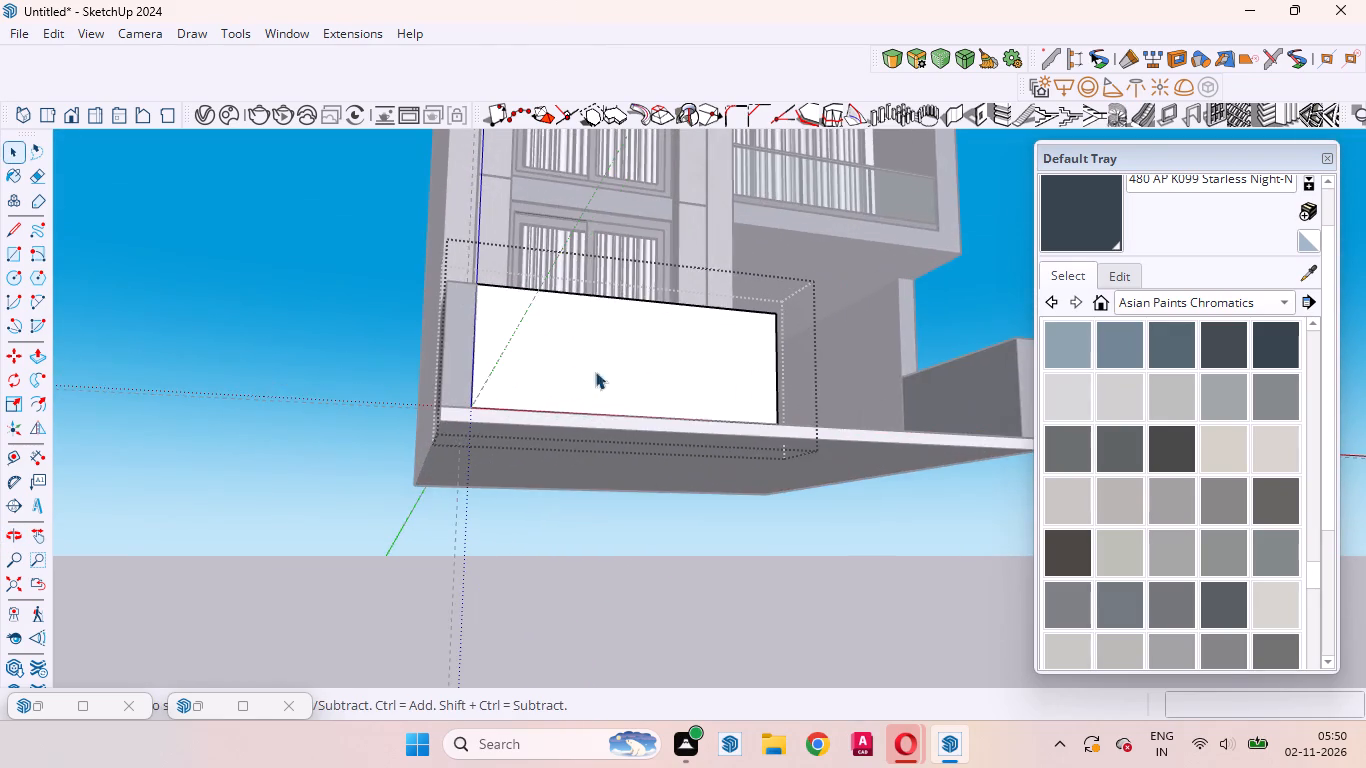
middle_drag(560, 367, 369, 635)
scroll(369, 632, up, 6)
click(544, 419)
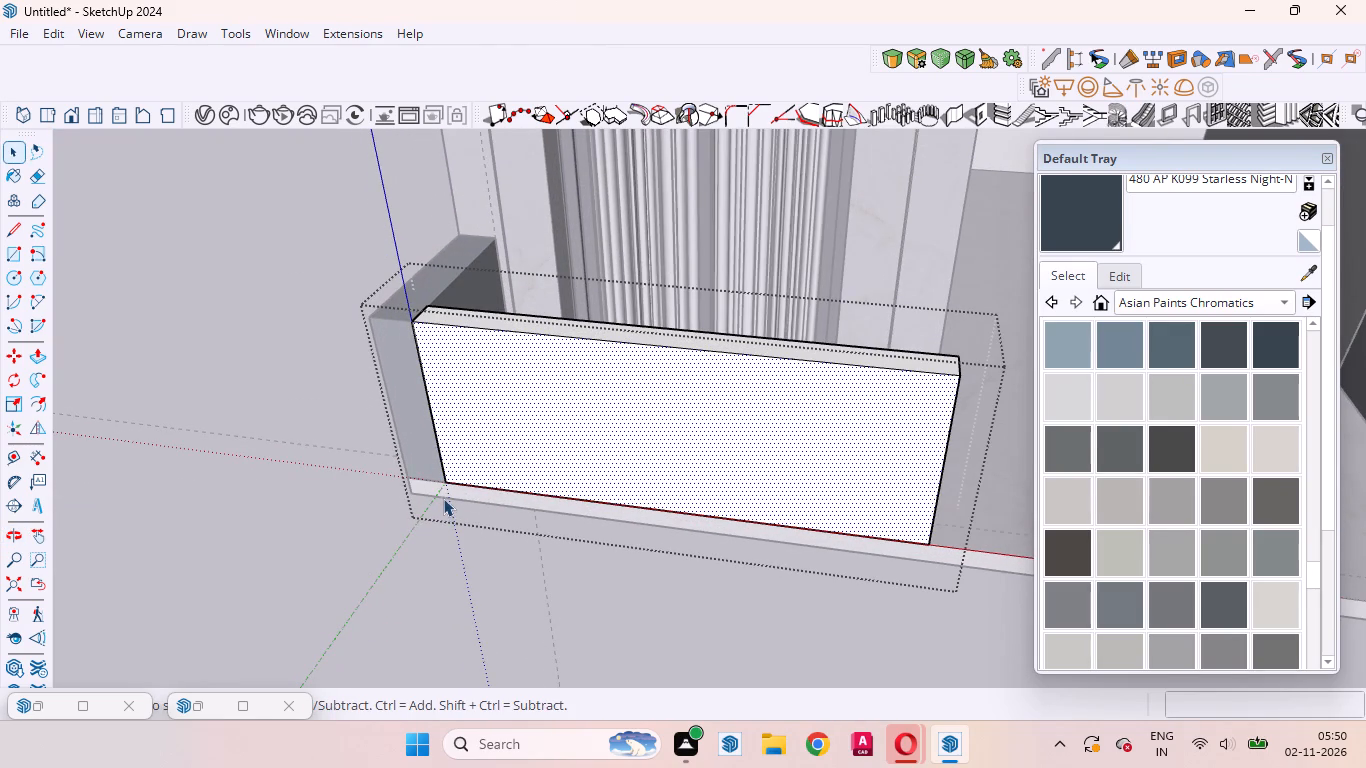
key(t)
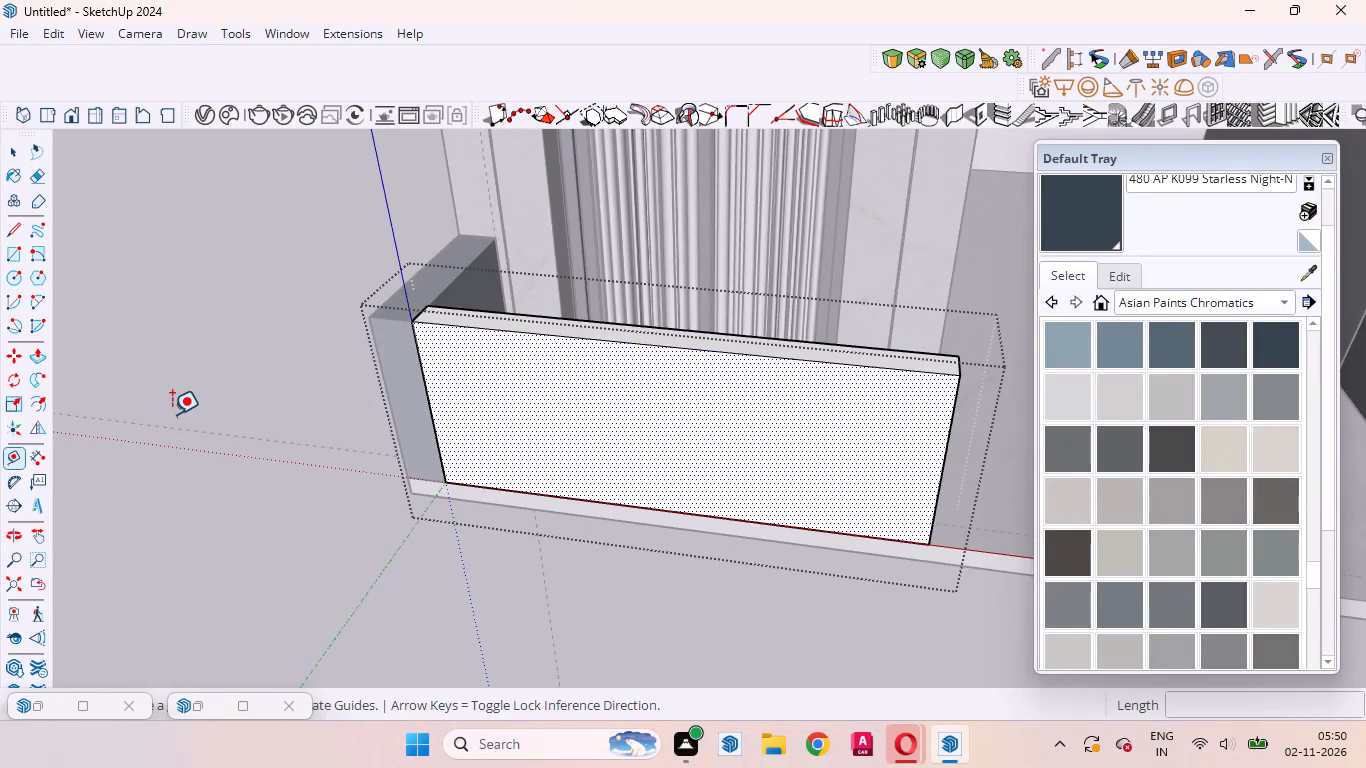
scroll(438, 364, up, 4)
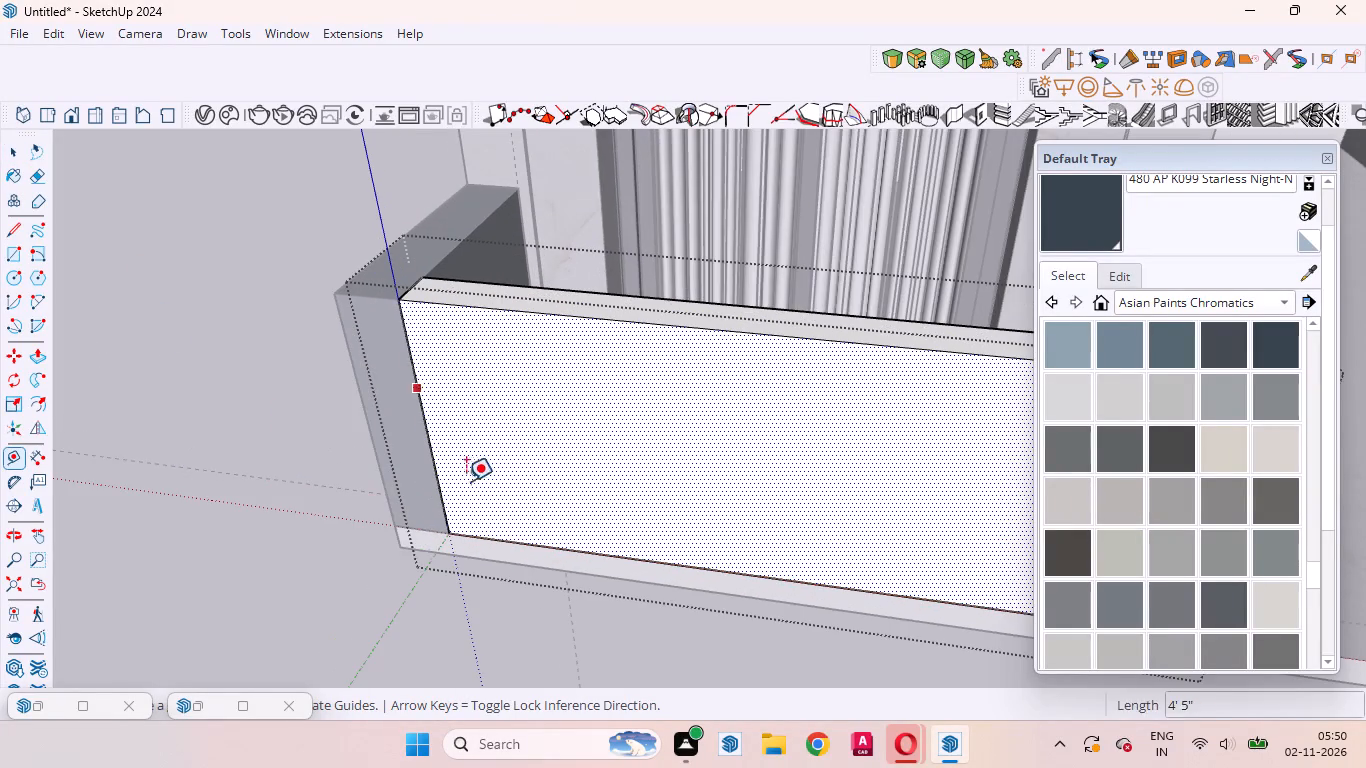
middle_drag(492, 471, 557, 382)
click(436, 358)
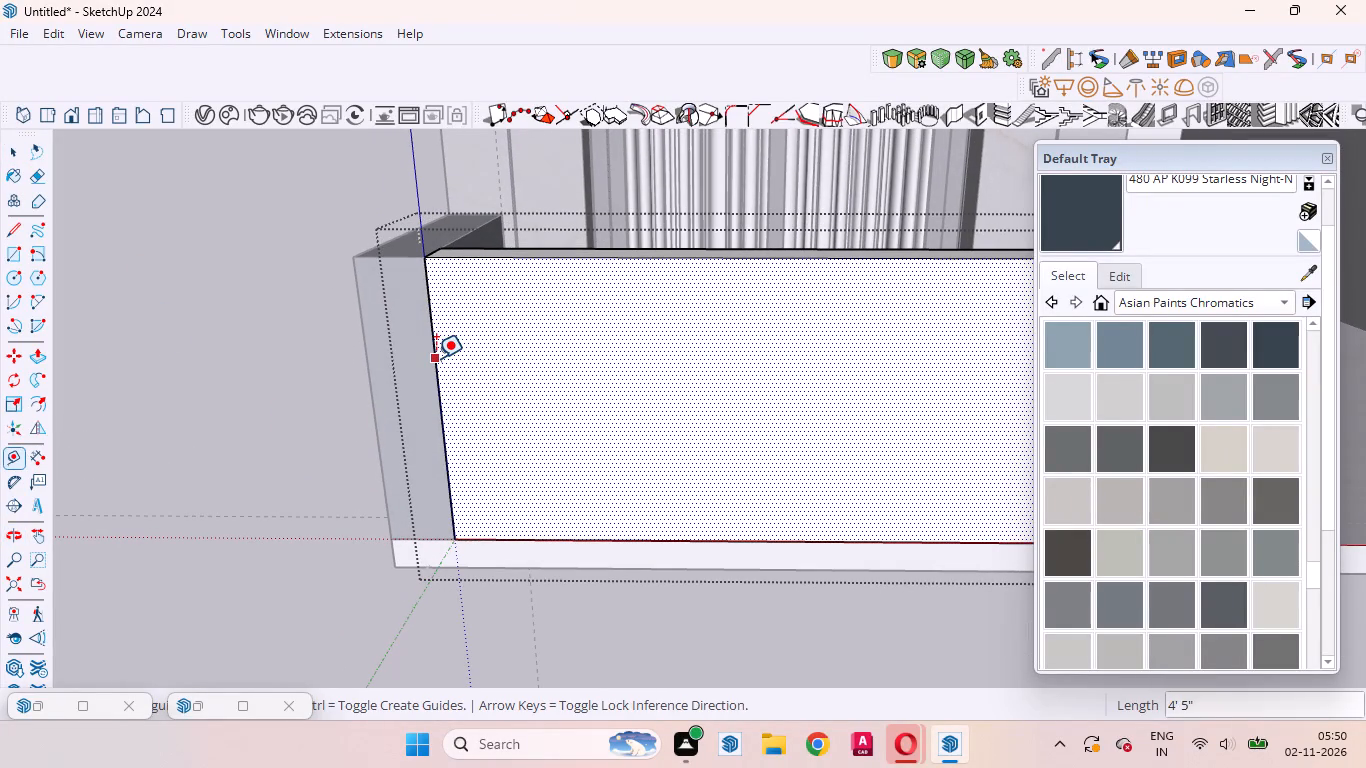
click(554, 356)
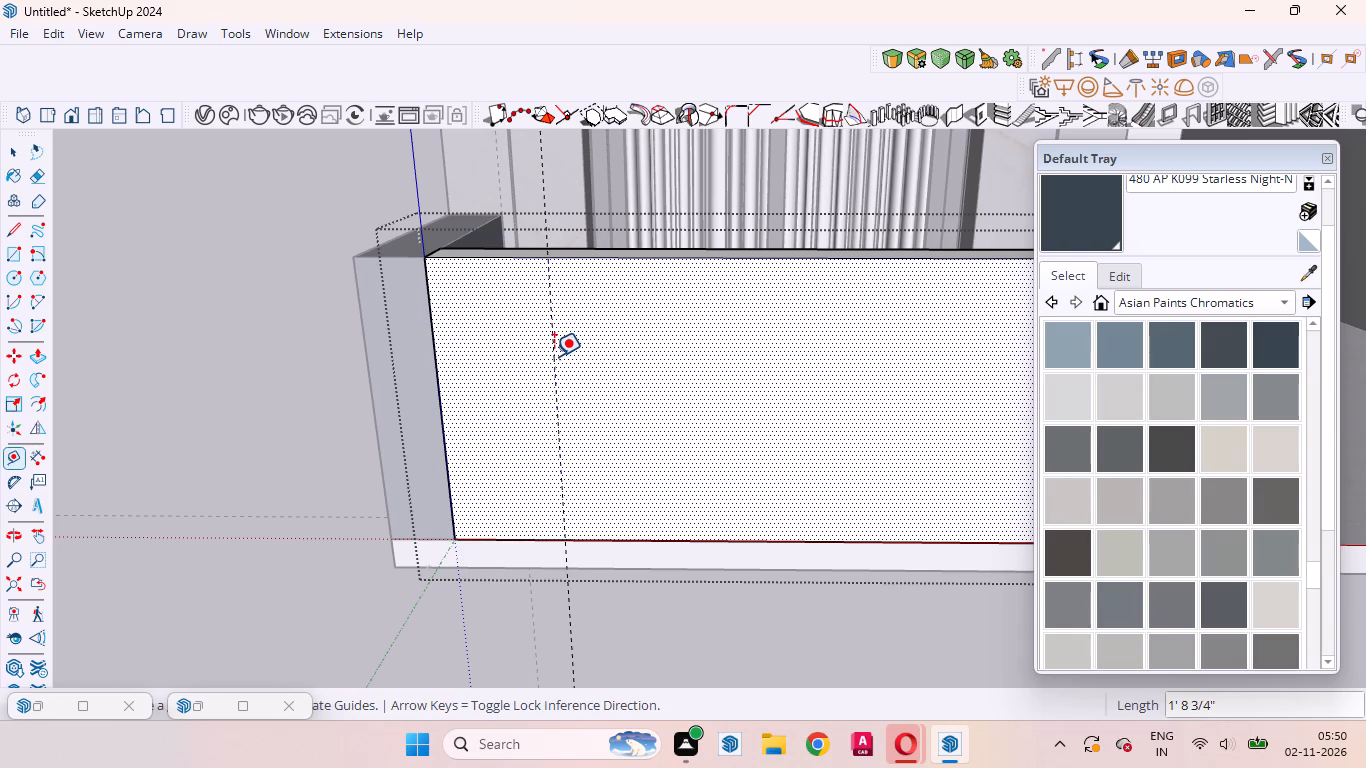
Add two more vertical guides on the wall face, about 5' 3 11/16" past the first guide and about 1' 11 1/2" further on.
click(550, 352)
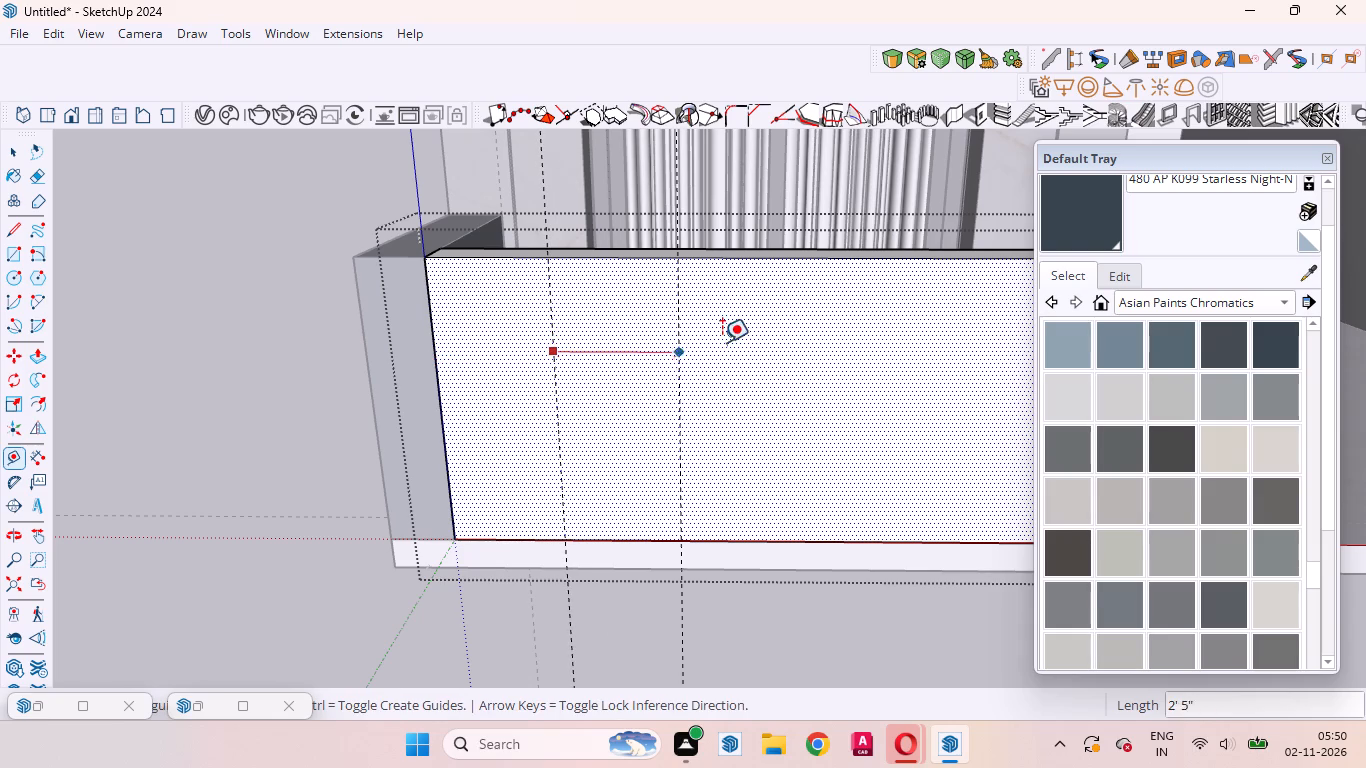
scroll(649, 357, down, 9)
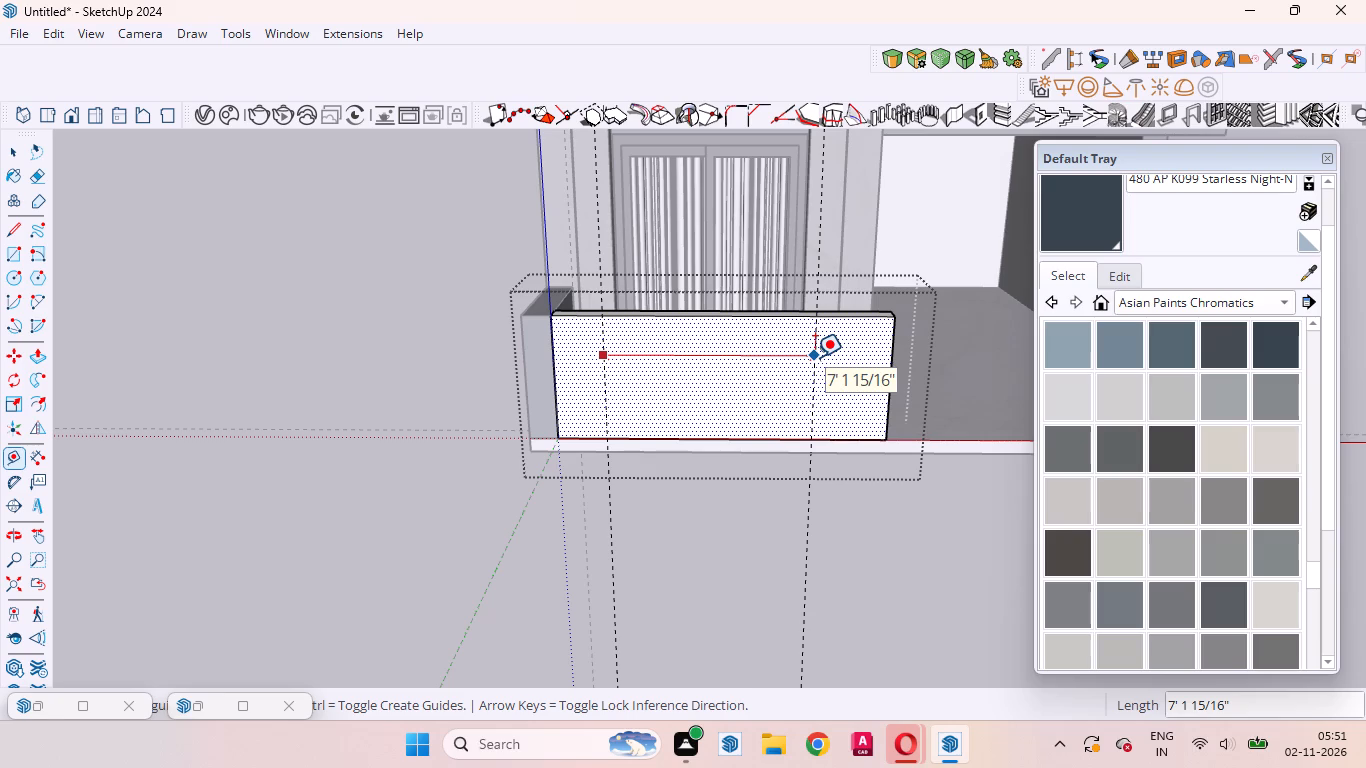
click(760, 368)
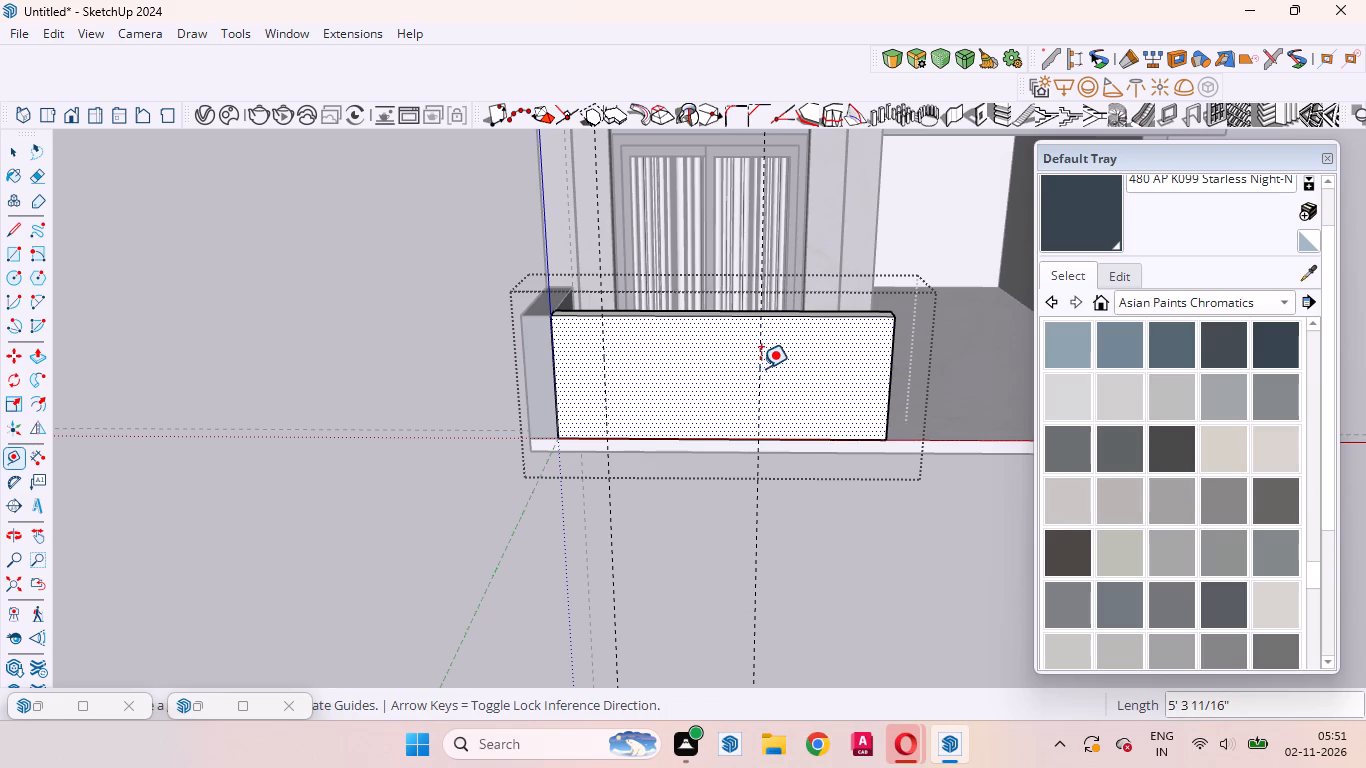
click(764, 358)
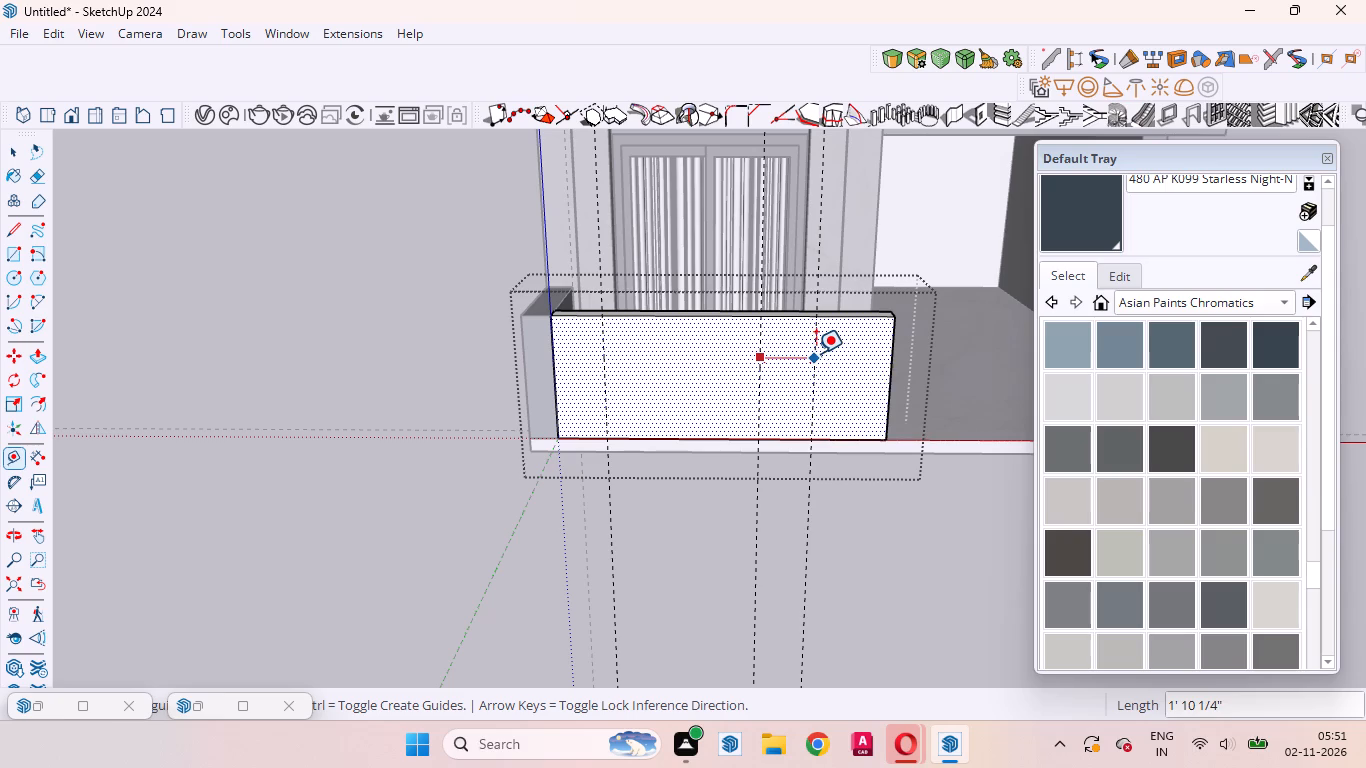
click(818, 353)
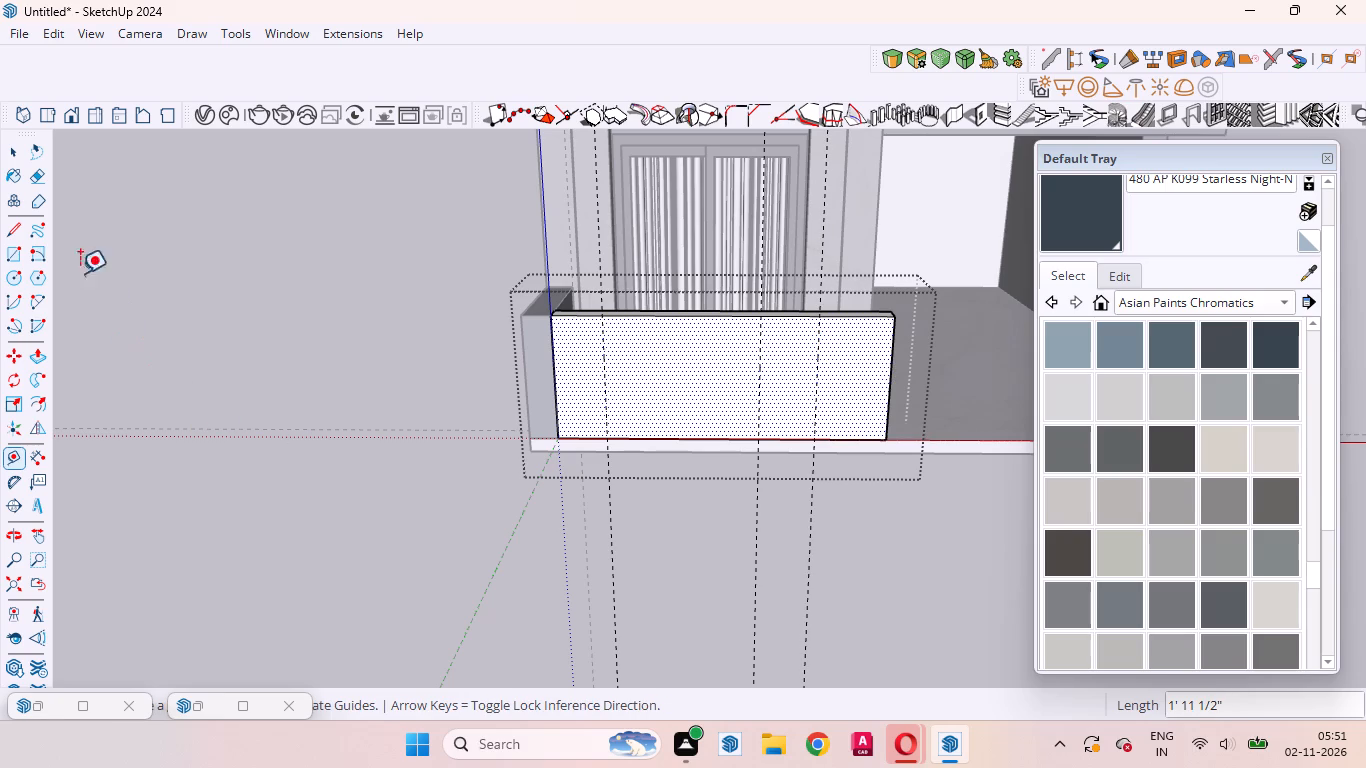
Draw two full-height rectangles on the front wall face between the guides: 1' 8 3/4" by 4' 5" and about 1' 11 11/16" by 4' 5".
click(18, 246)
scroll(593, 444, up, 4)
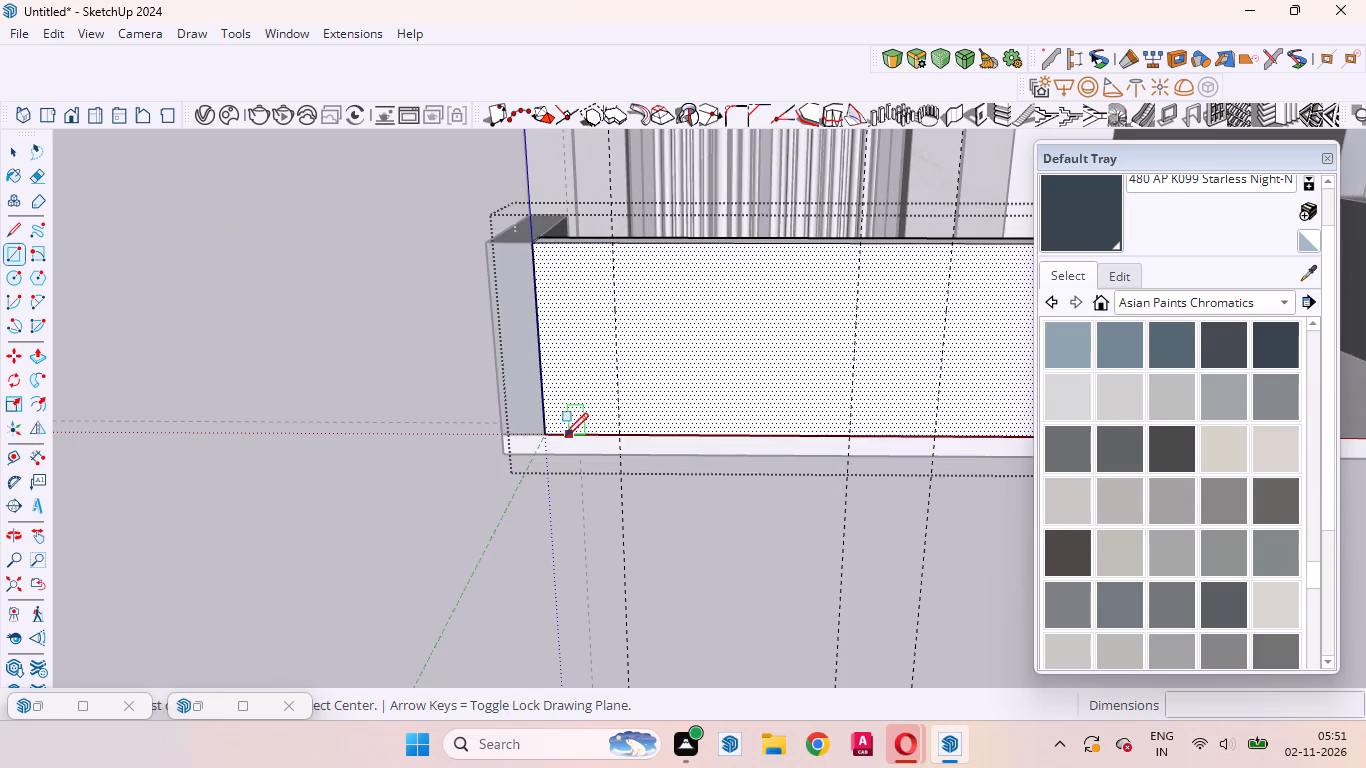
click(549, 424)
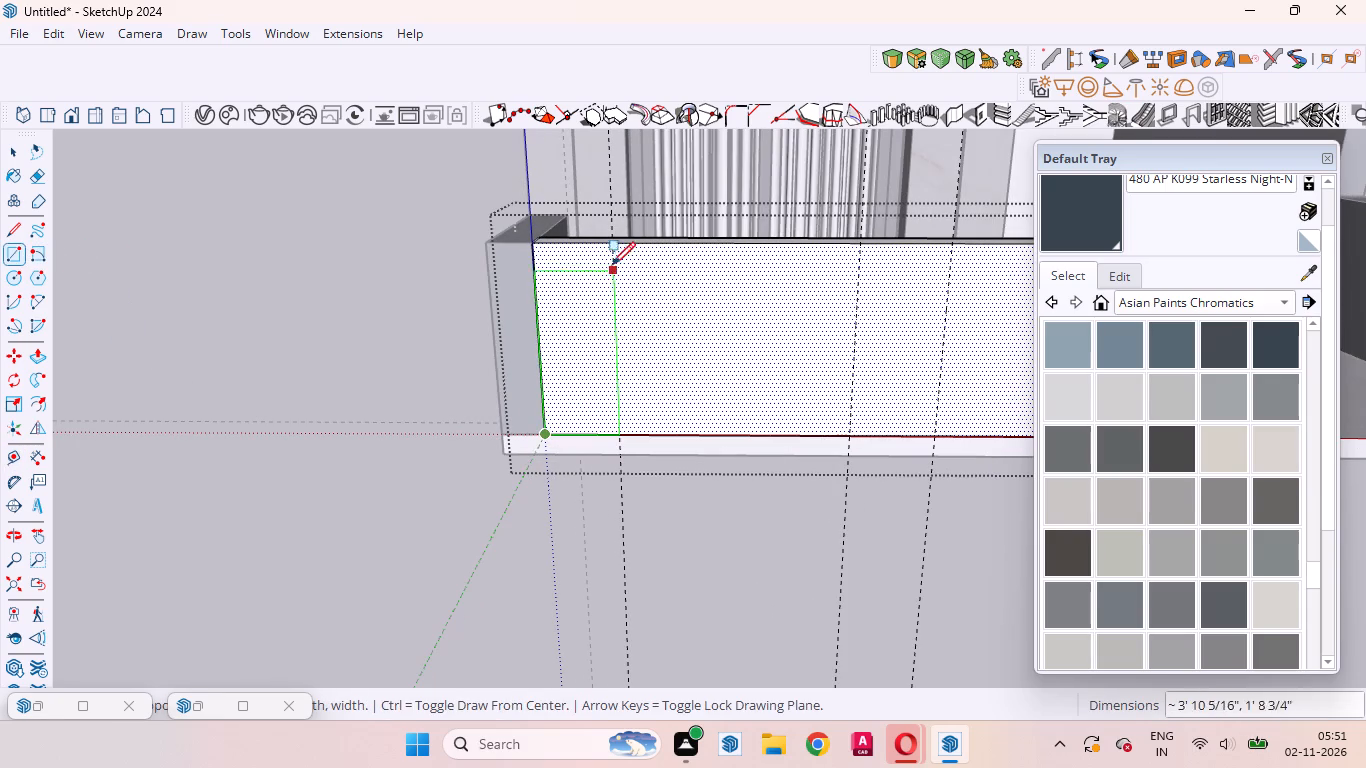
click(615, 247)
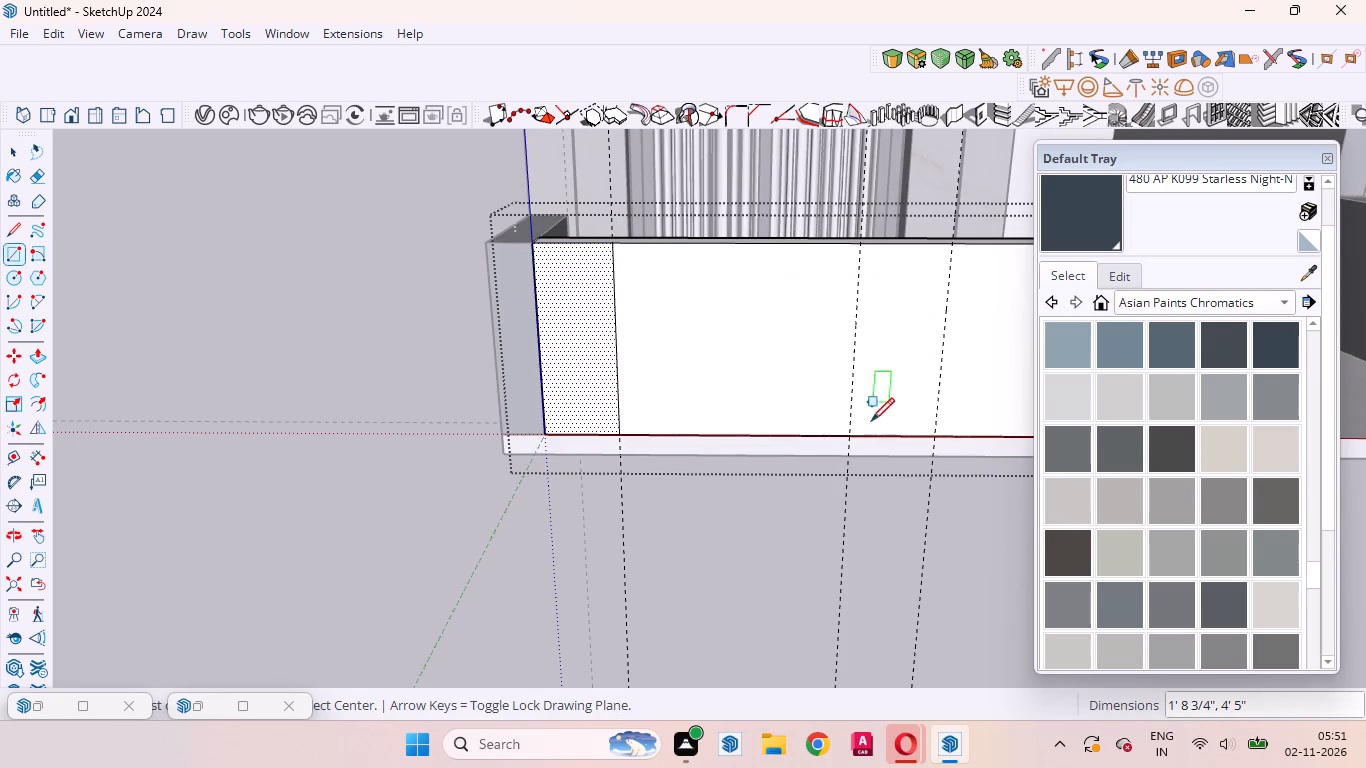
click(854, 432)
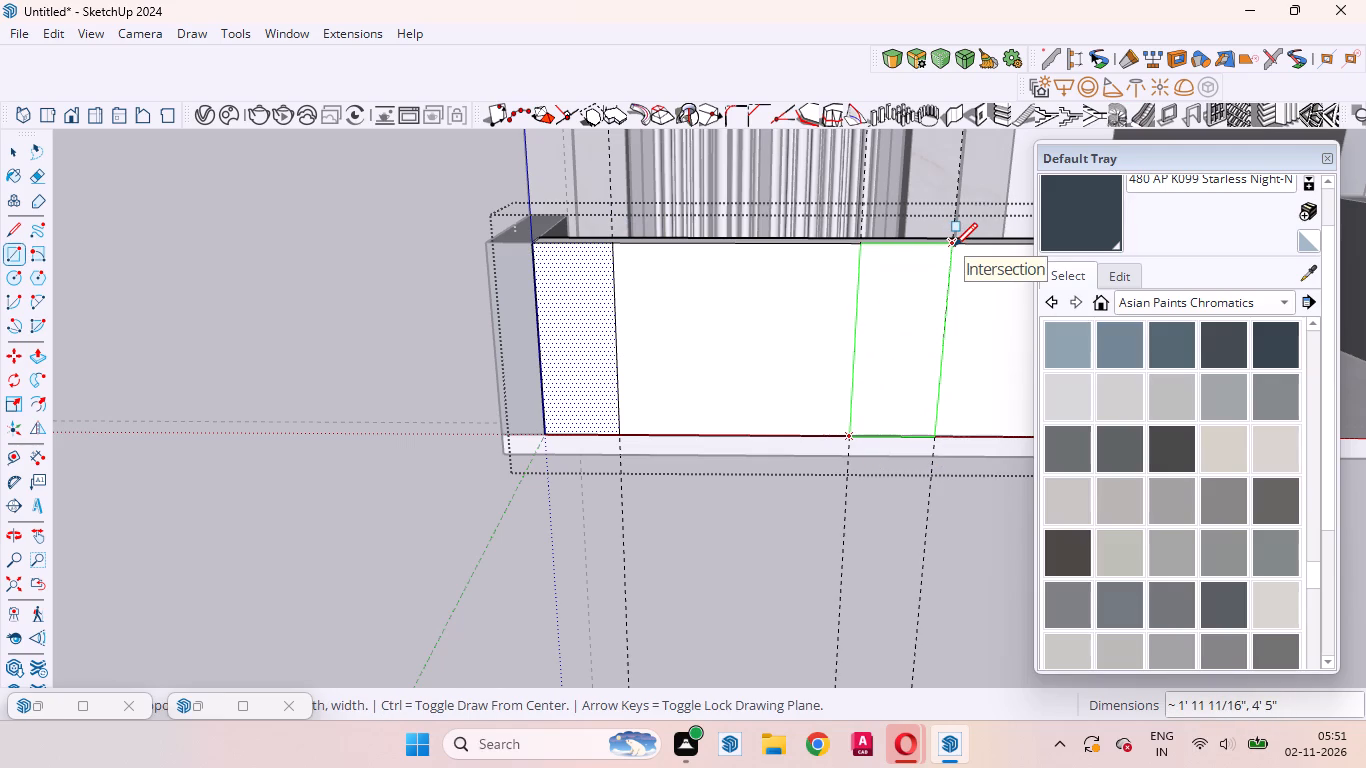
click(954, 246)
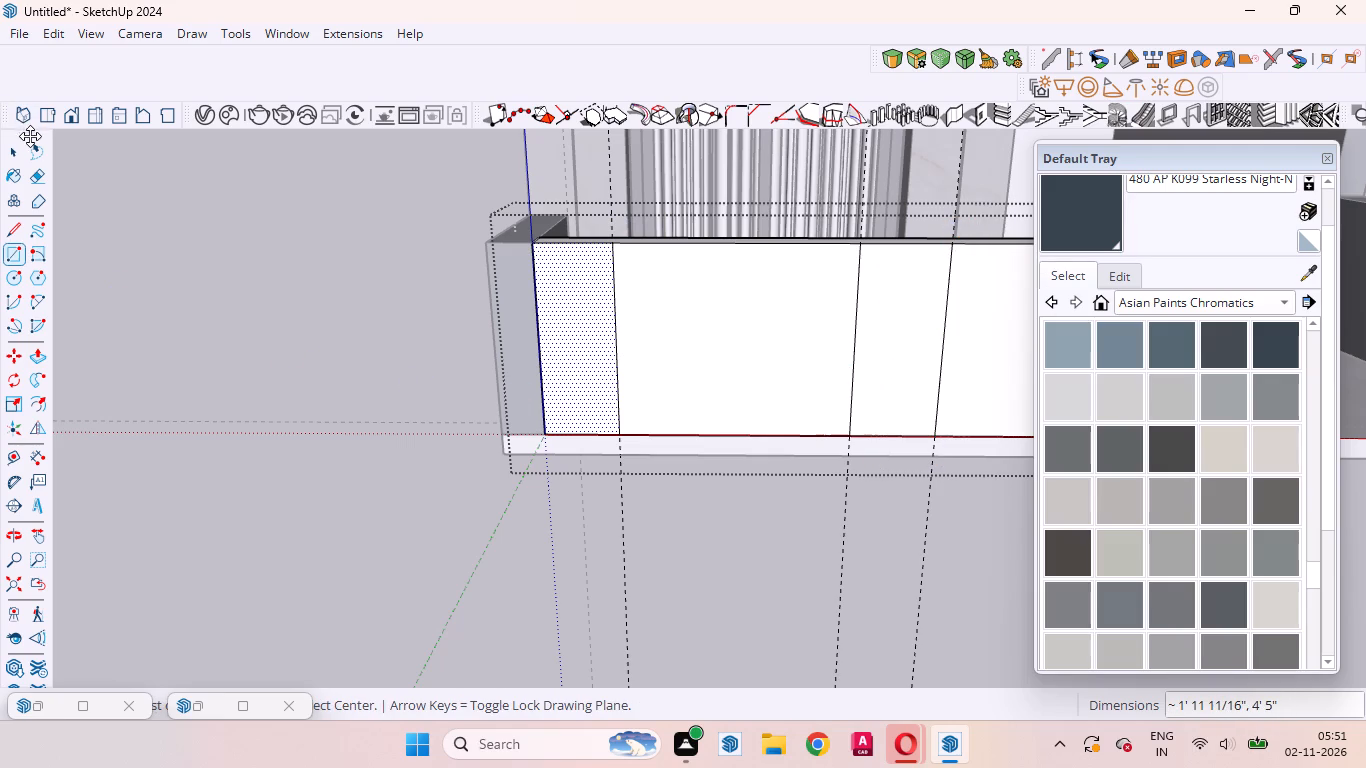
Create vertical louvres on the 1' 11 11/16" strip: depth 1/4", thickness 1 3/16", spacing 1 3/8", angle 0.0, located in front.
click(13, 148)
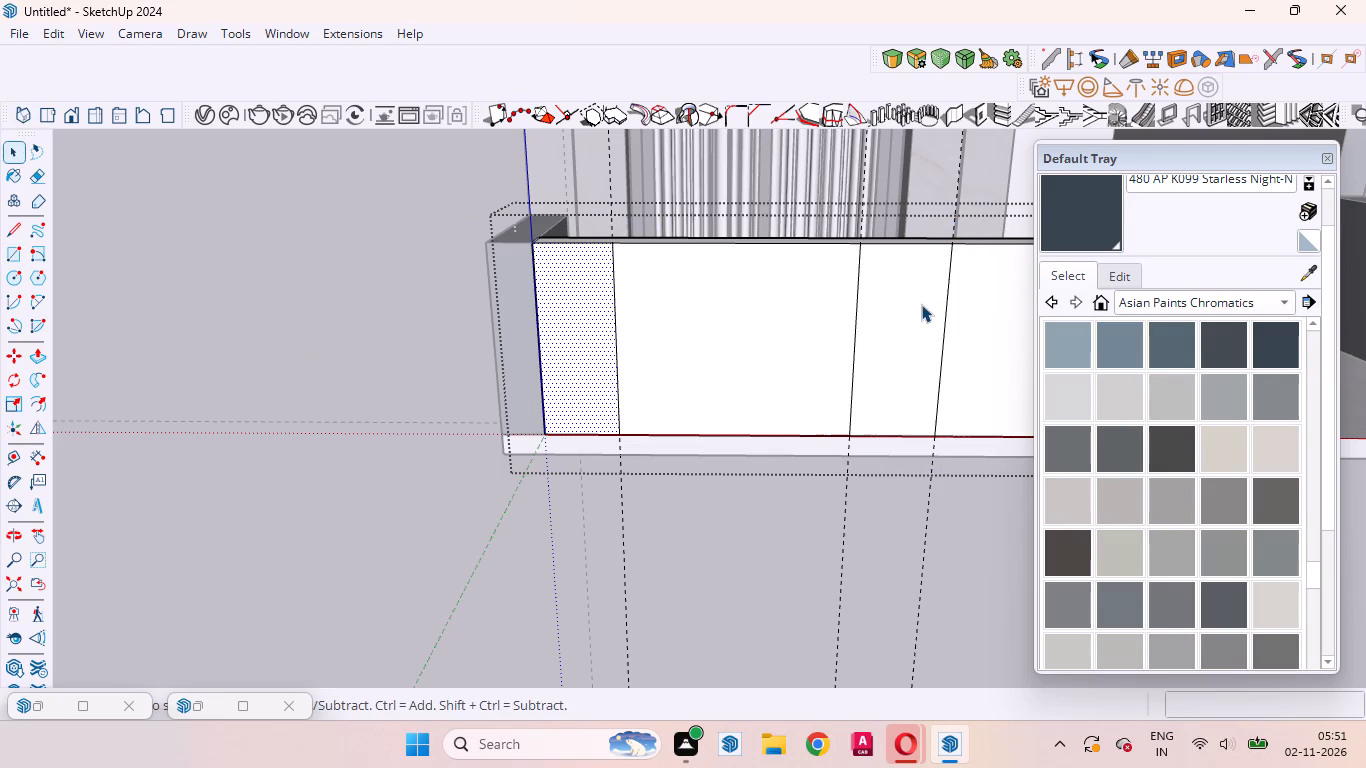
click(917, 304)
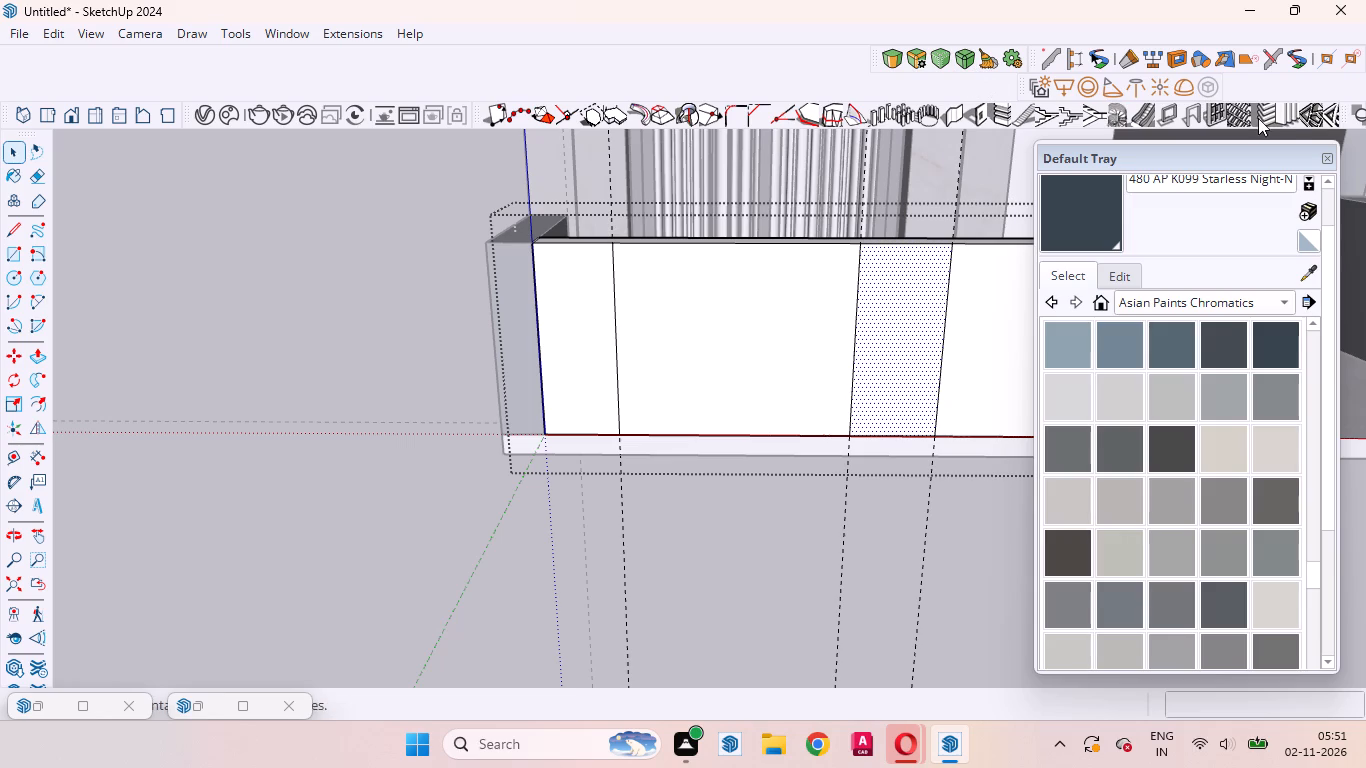
click(1293, 115)
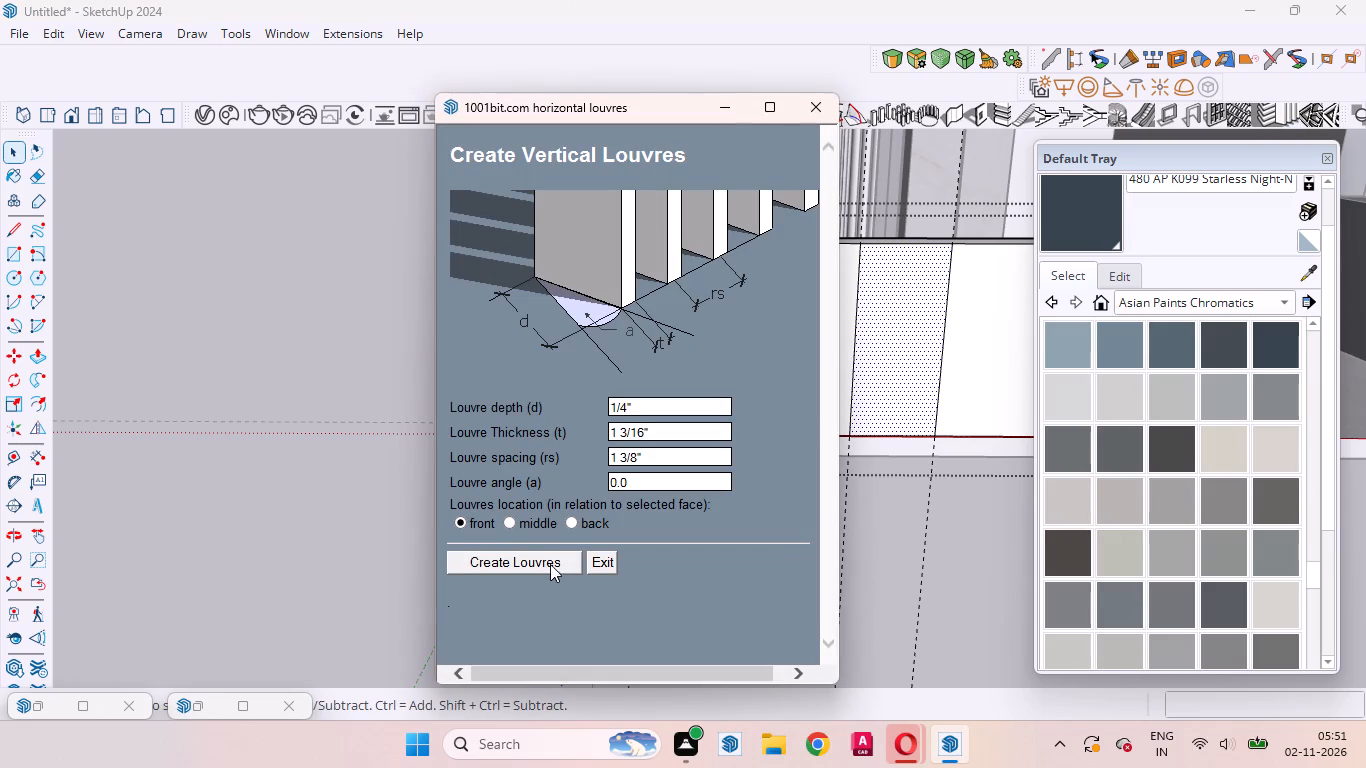
click(550, 568)
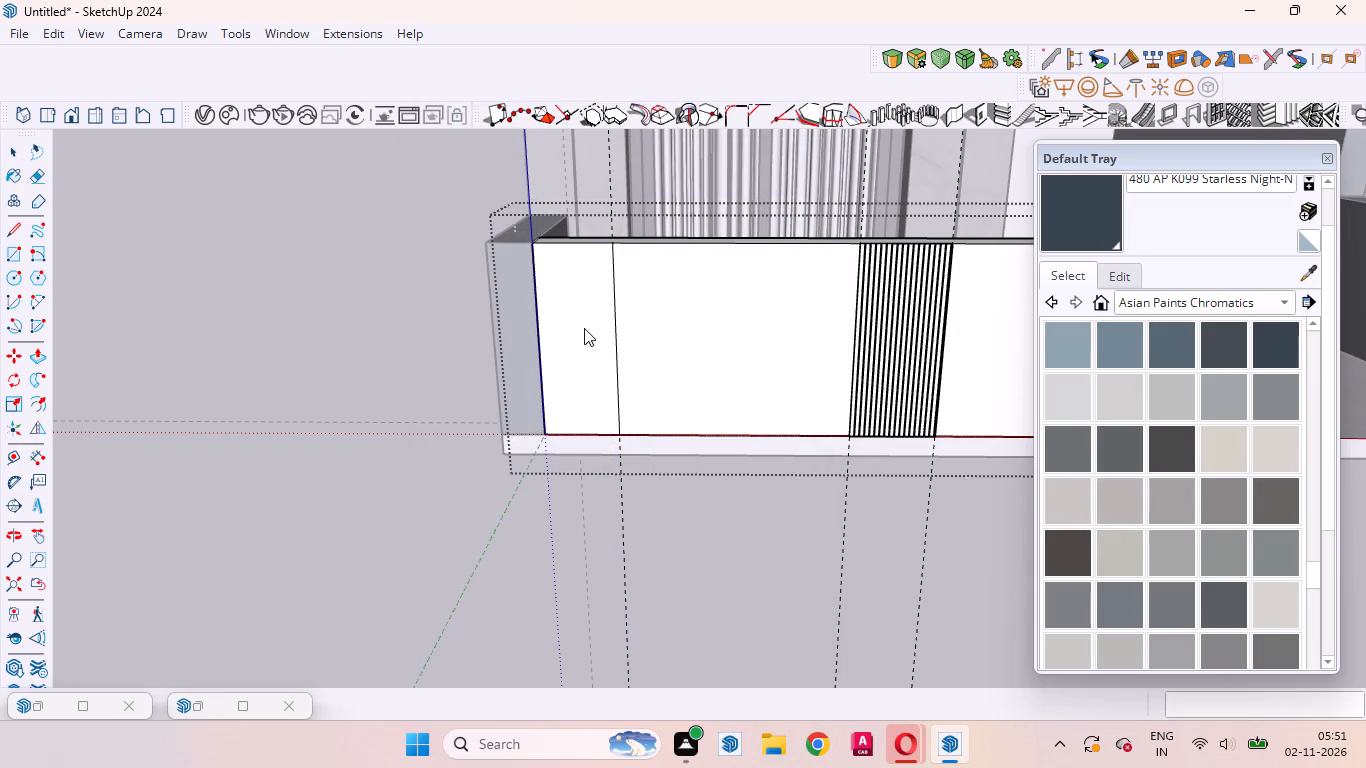
Create vertical louvres on the wall's left-end strip with 1/4" depth, 1 3/16" thickness, 1 3/8" spacing, angle 0.0, located in front.
click(584, 328)
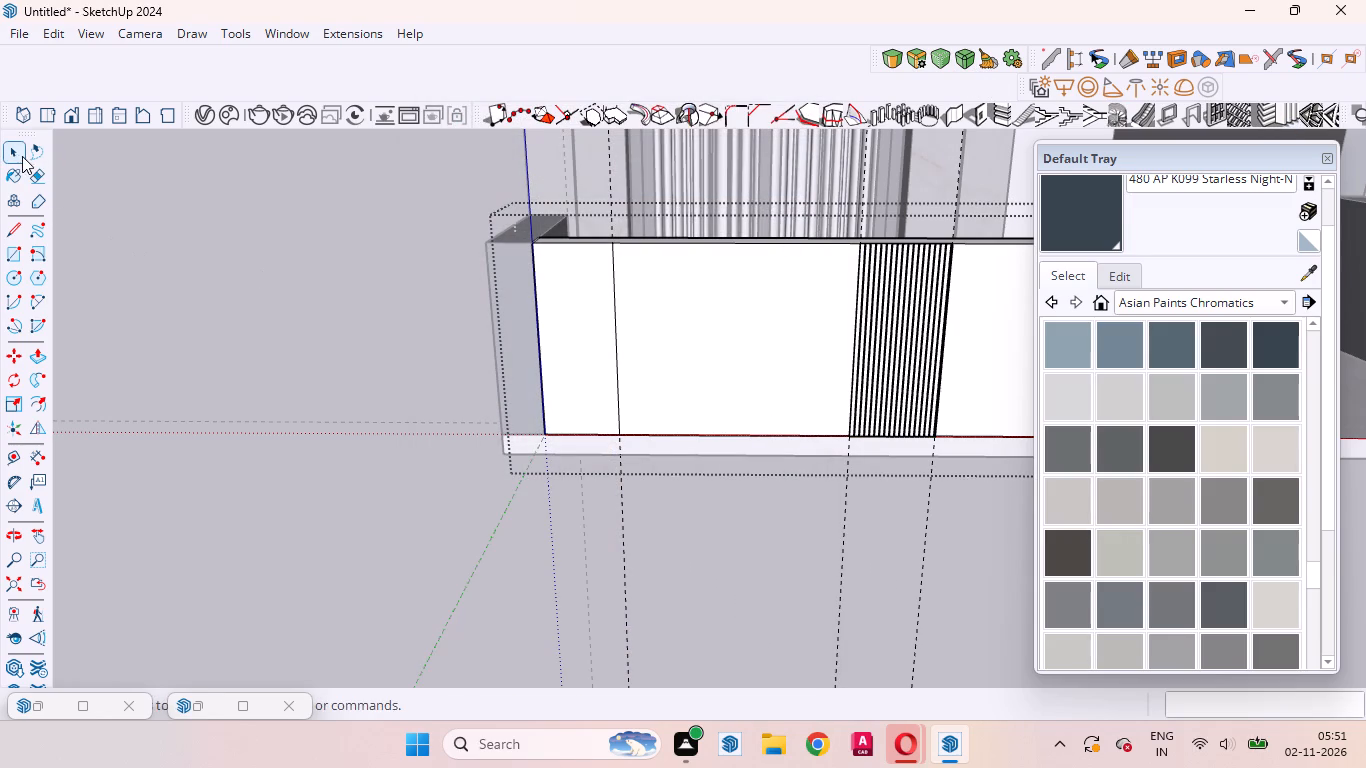
click(19, 155)
click(574, 301)
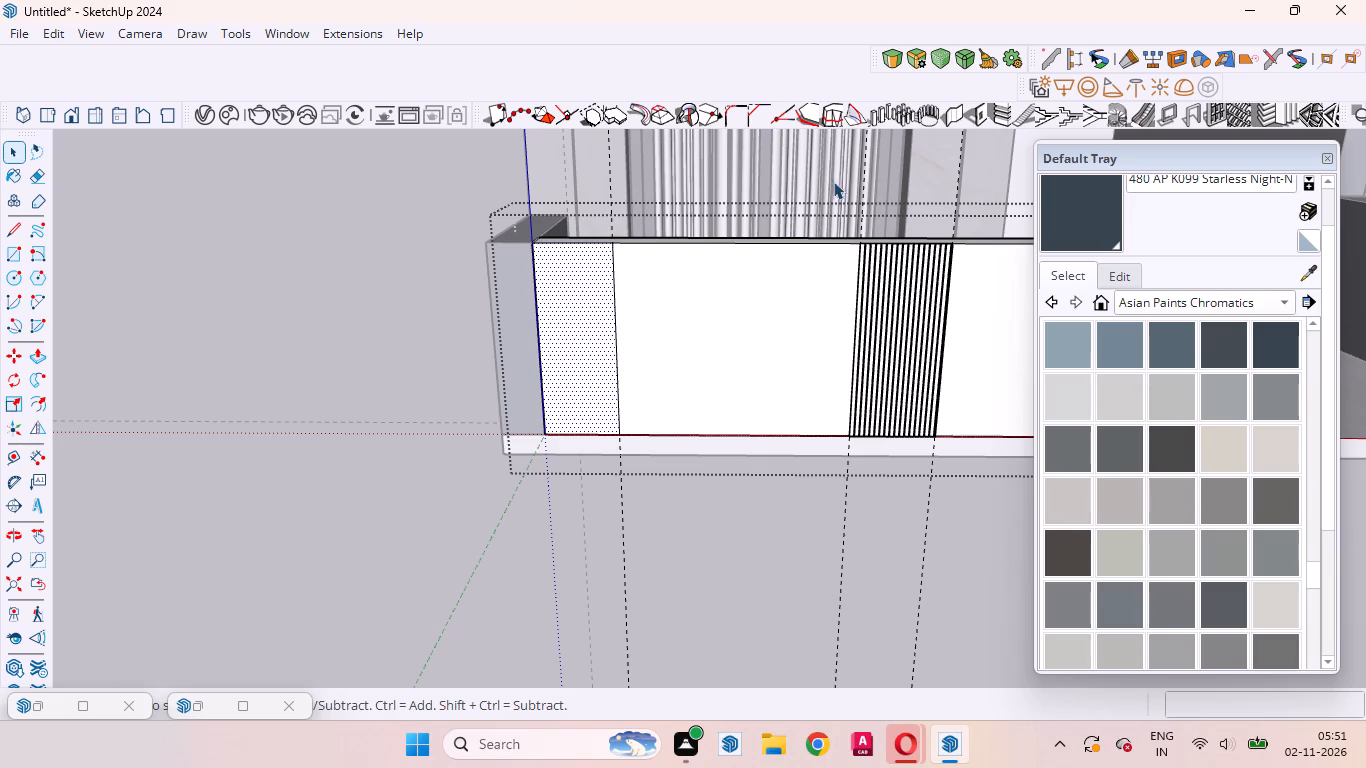
click(1286, 111)
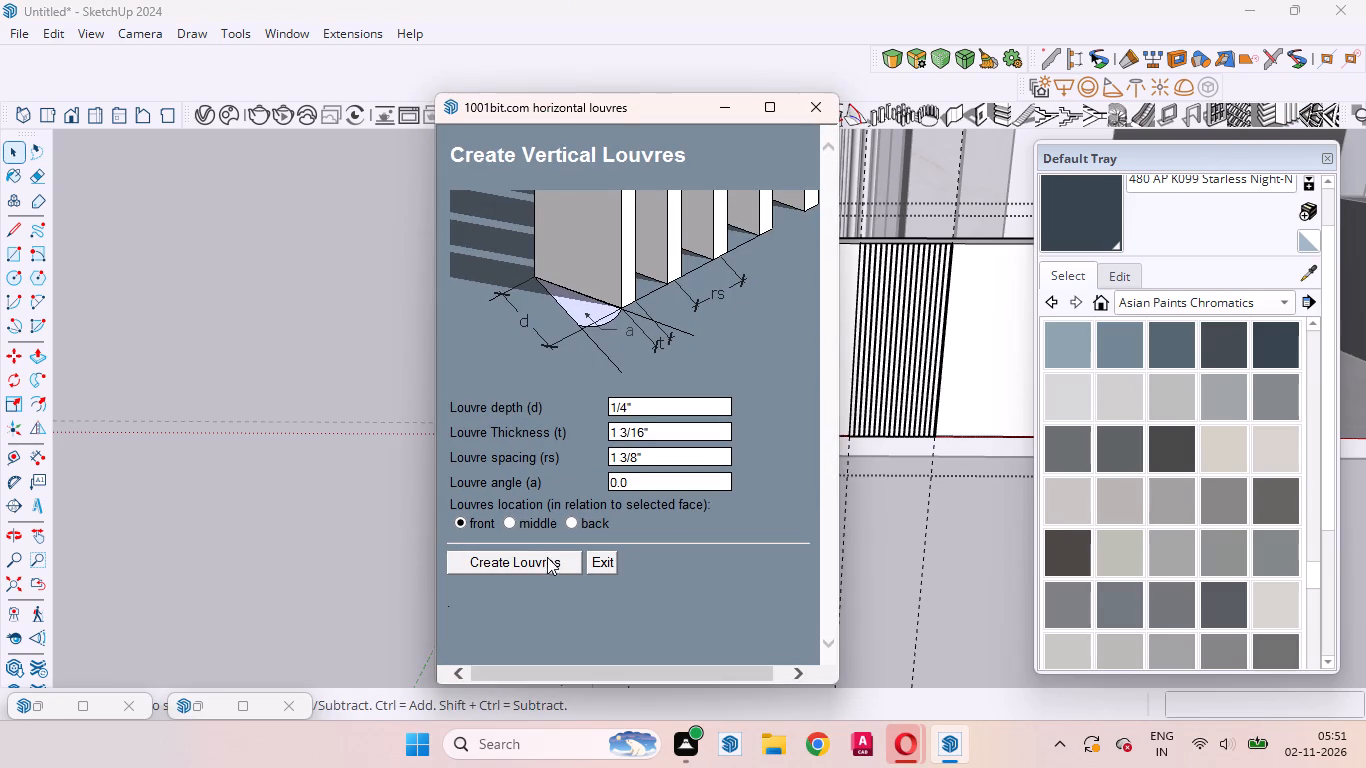
click(548, 558)
scroll(598, 277, up, 4)
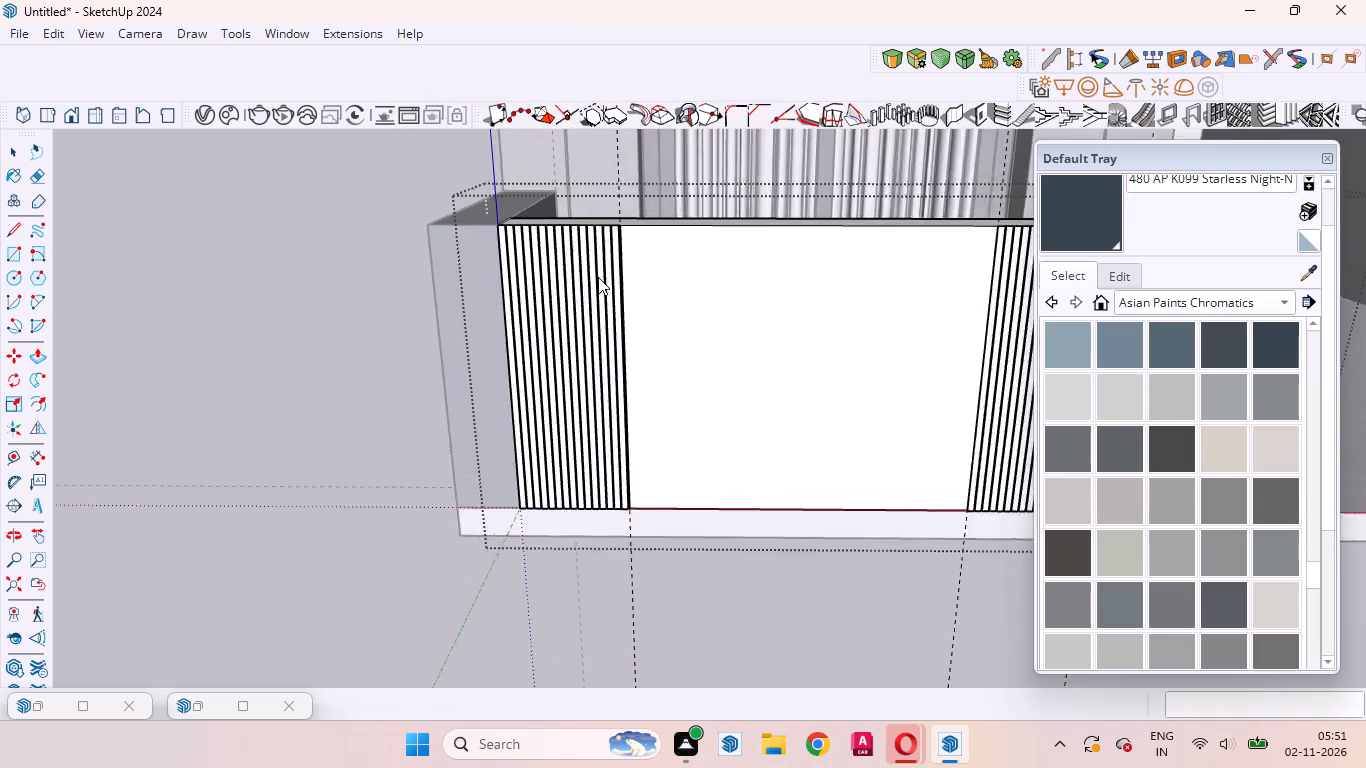
scroll(598, 277, up, 14)
middle_drag(613, 248, 626, 389)
scroll(630, 408, down, 3)
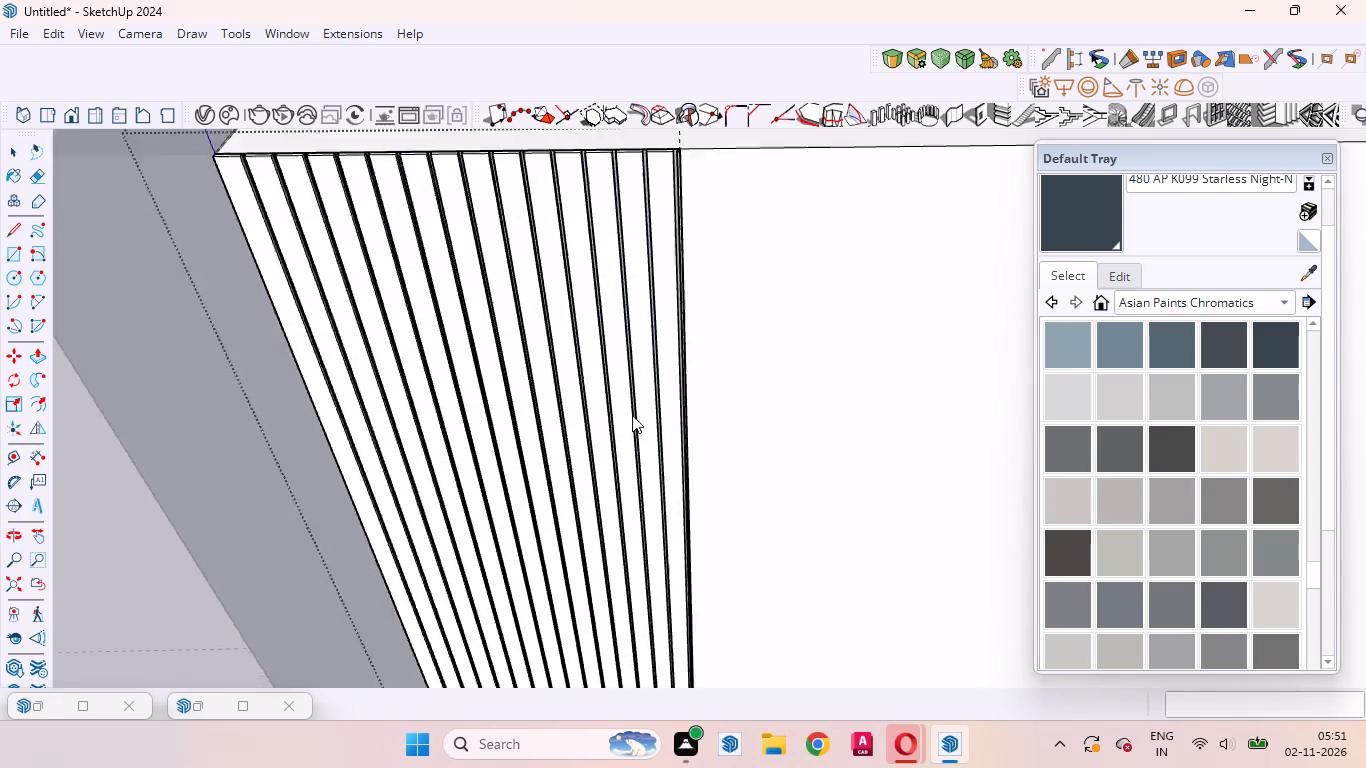
scroll(632, 415, down, 20)
scroll(632, 415, down, 7)
Finish editing the front wall group and return to the whole house model.
click(813, 537)
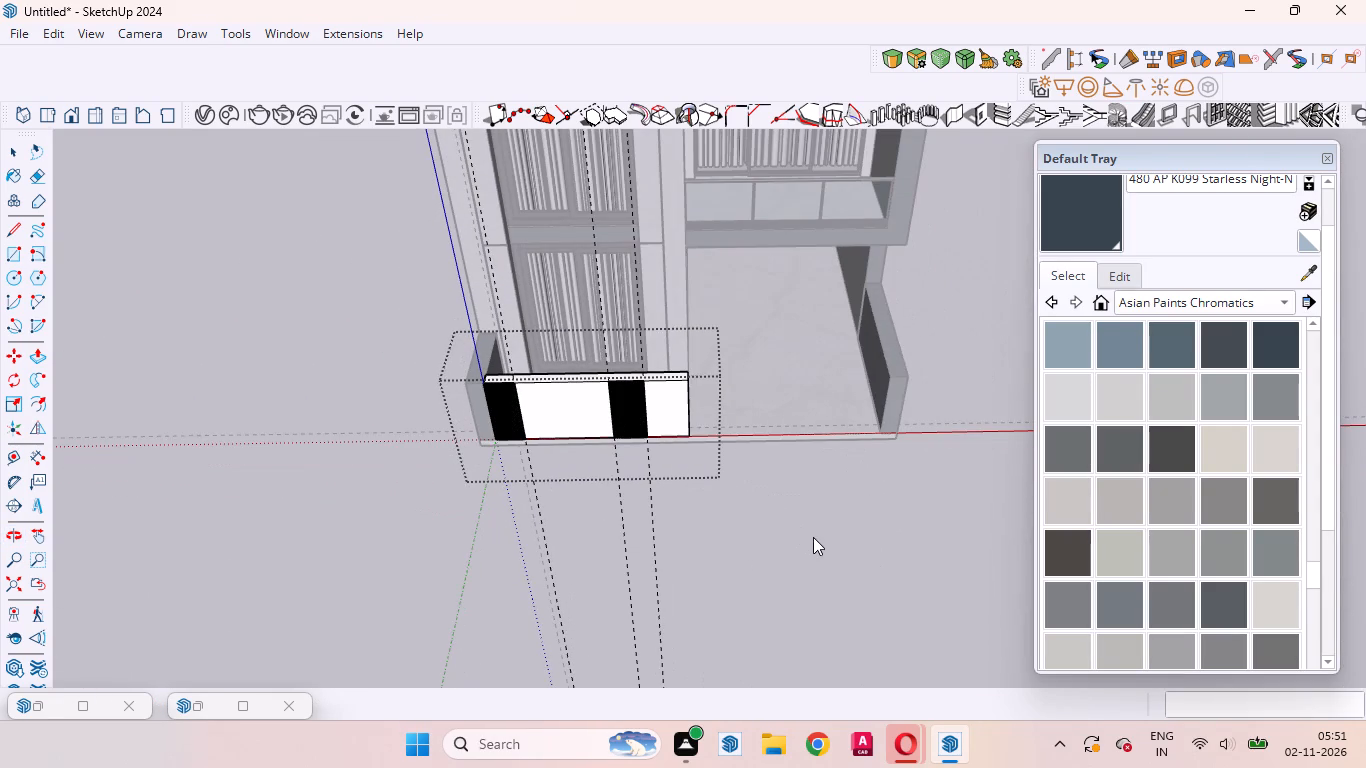
click(813, 531)
click(996, 441)
click(952, 388)
click(13, 162)
click(843, 470)
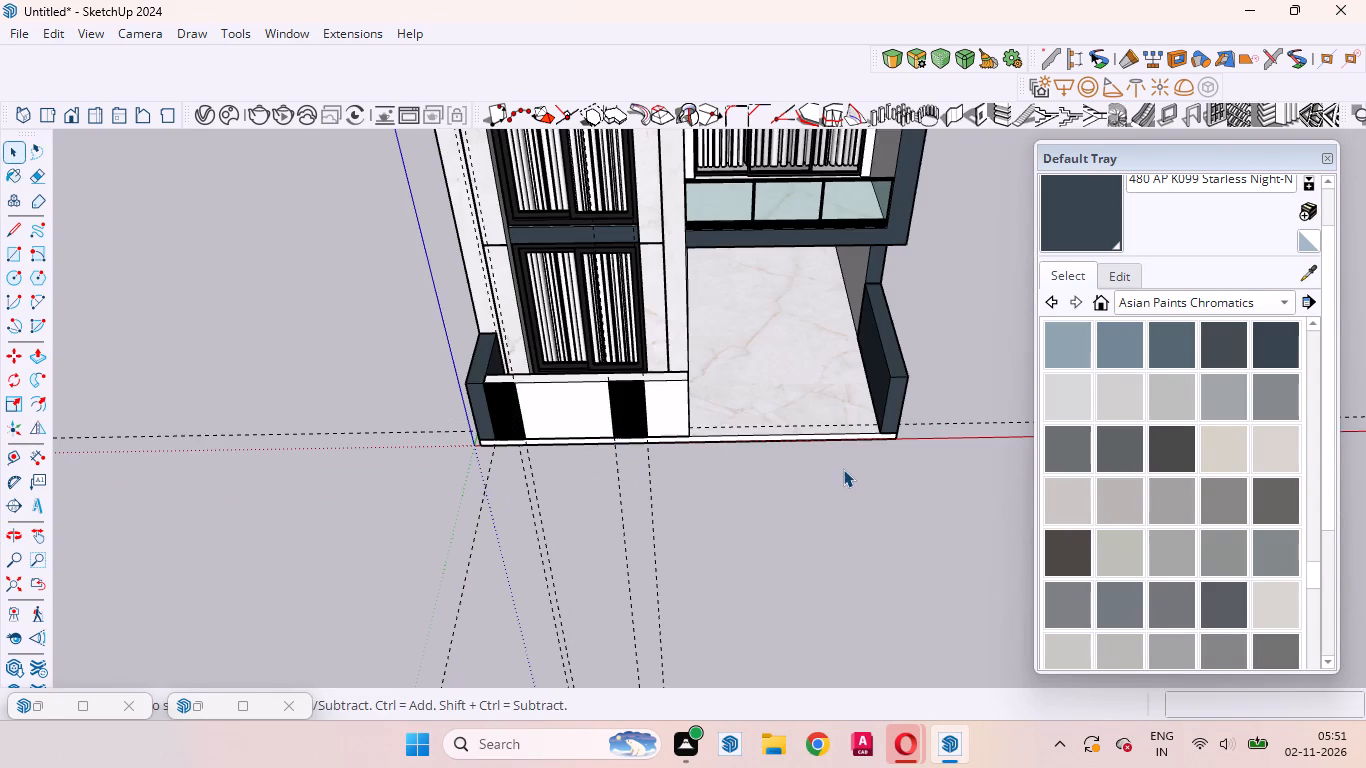
Sample the Wood Cherry Original material from the slatted wooden ceiling of the porch.
click(1301, 279)
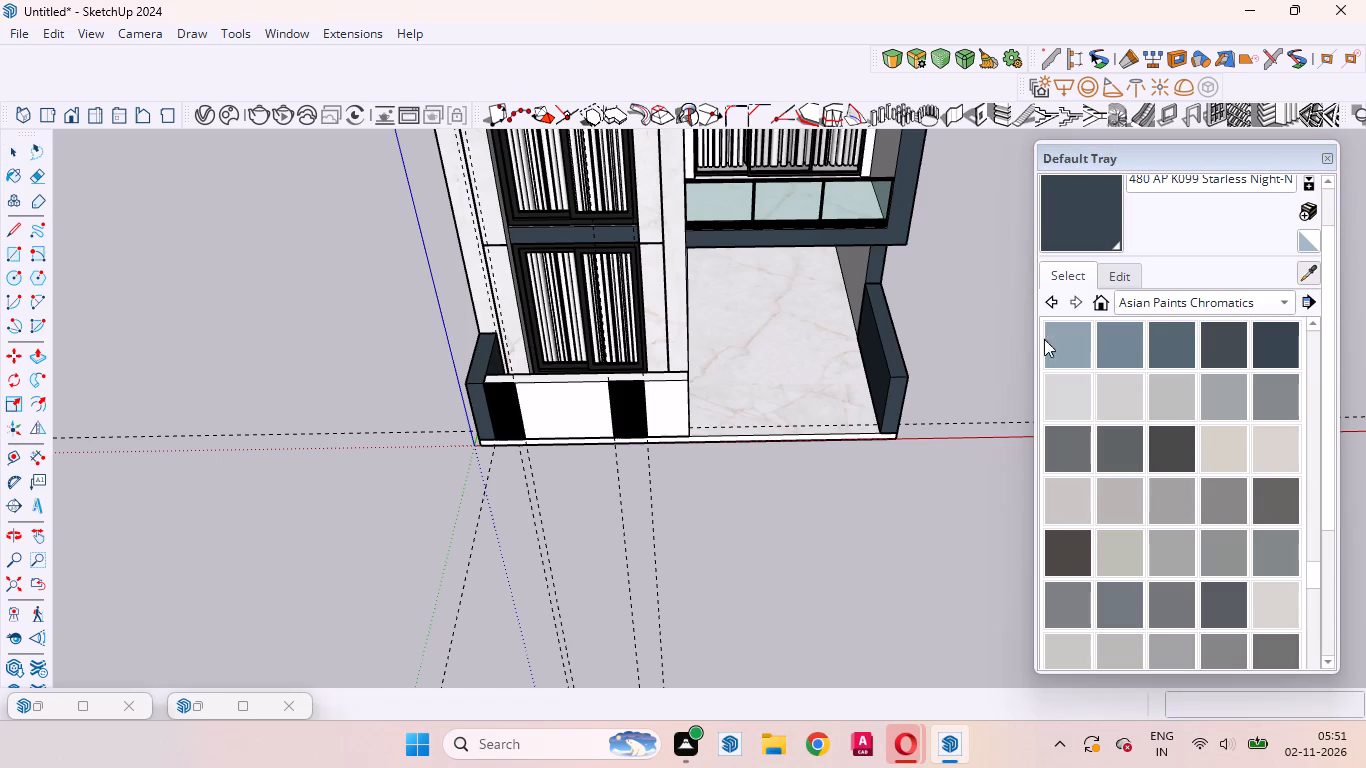
scroll(837, 269, up, 10)
middle_drag(776, 346, 774, 163)
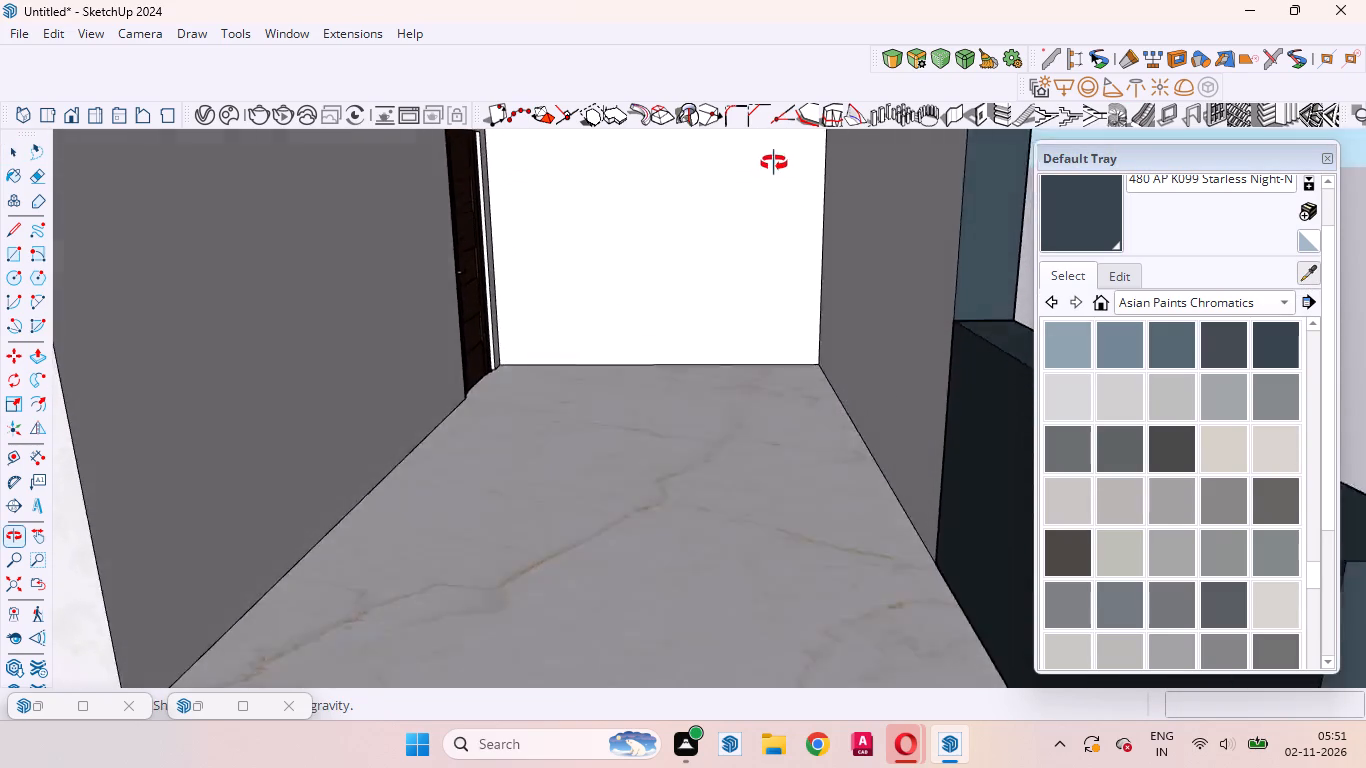
middle_drag(774, 163, 776, 155)
scroll(776, 155, up, 1)
scroll(839, 464, down, 9)
scroll(736, 394, up, 6)
middle_drag(735, 401, 715, 312)
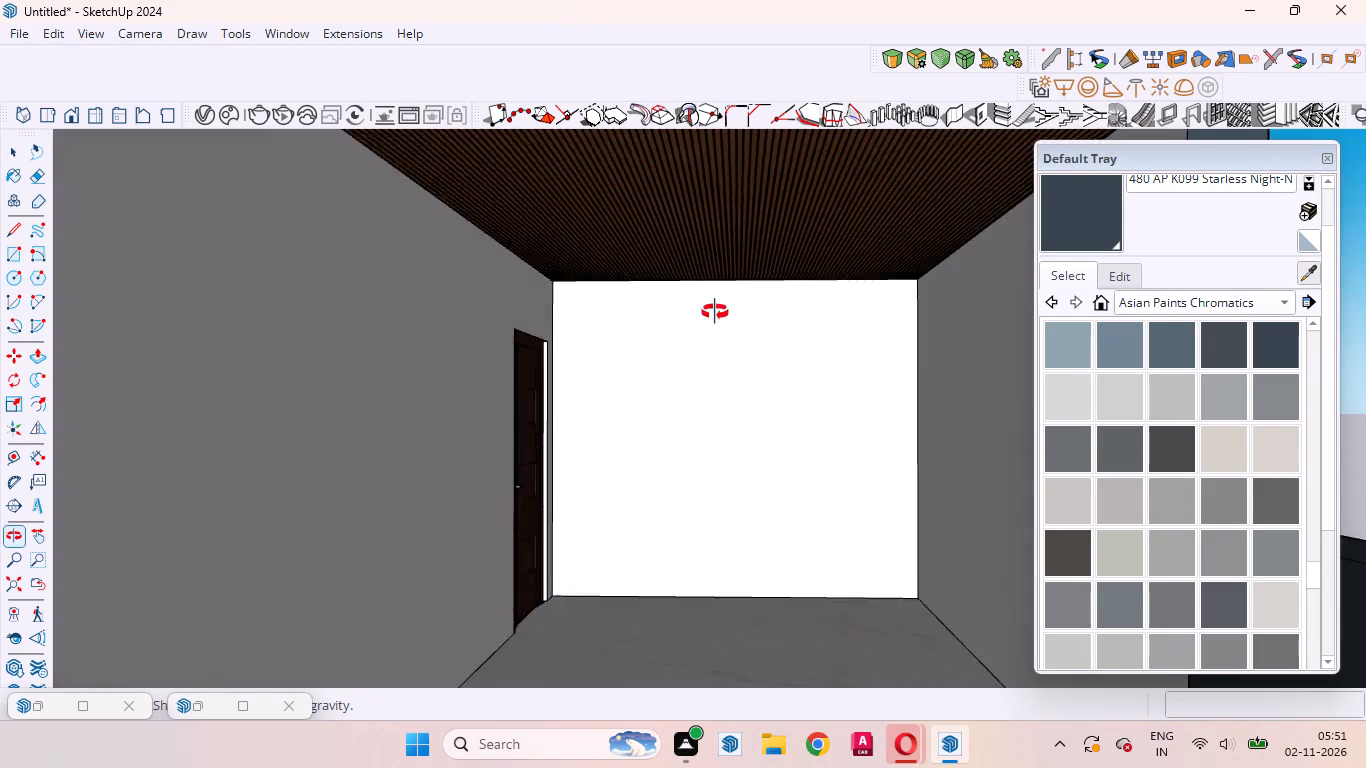
middle_drag(715, 312, 724, 243)
middle_click(727, 234)
scroll(709, 192, up, 20)
scroll(709, 192, up, 9)
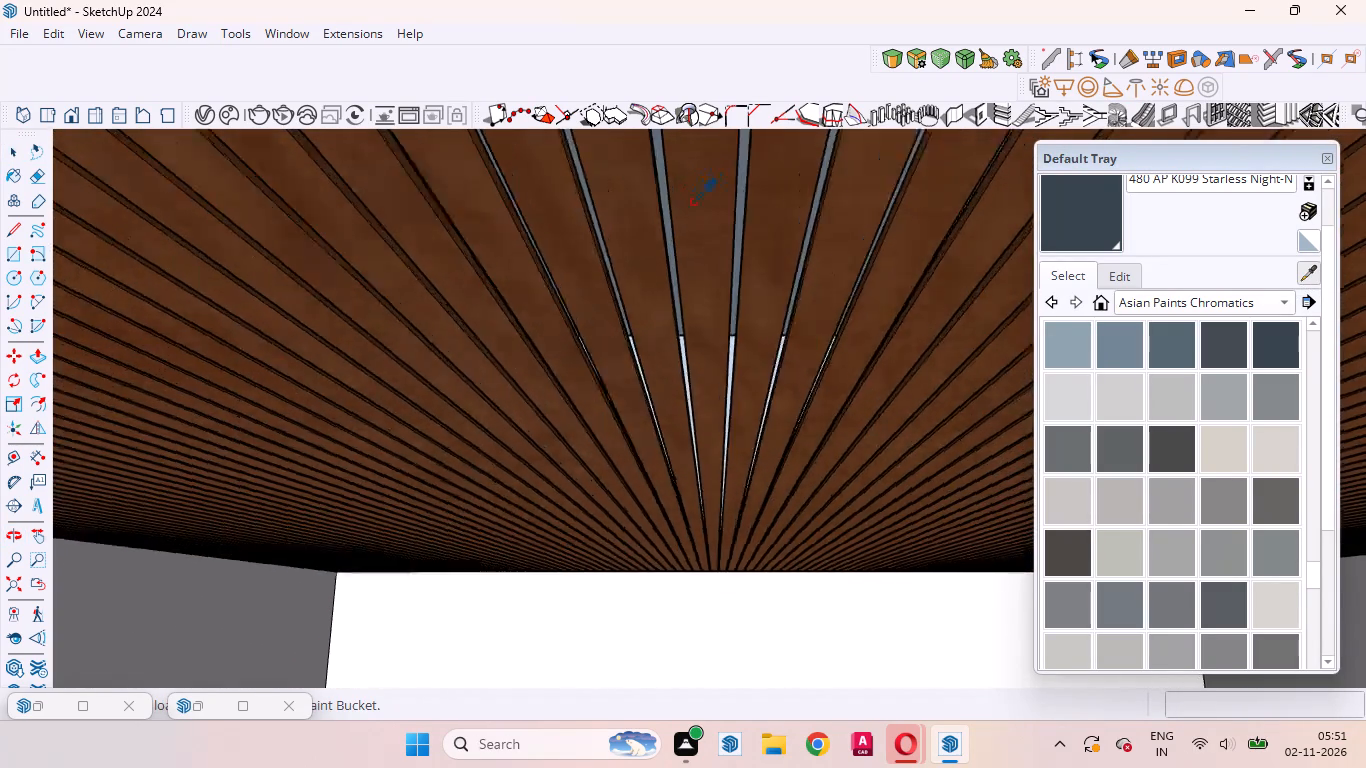
scroll(692, 202, up, 2)
click(721, 351)
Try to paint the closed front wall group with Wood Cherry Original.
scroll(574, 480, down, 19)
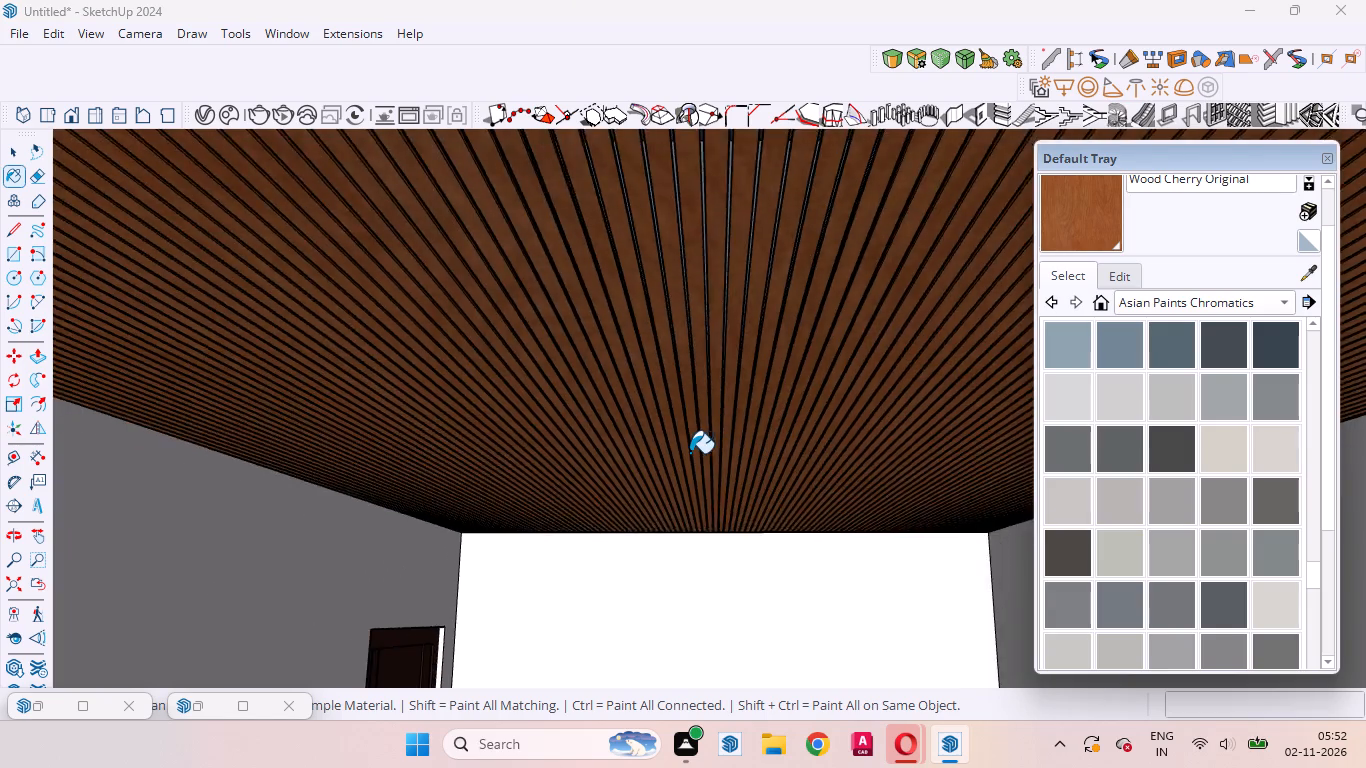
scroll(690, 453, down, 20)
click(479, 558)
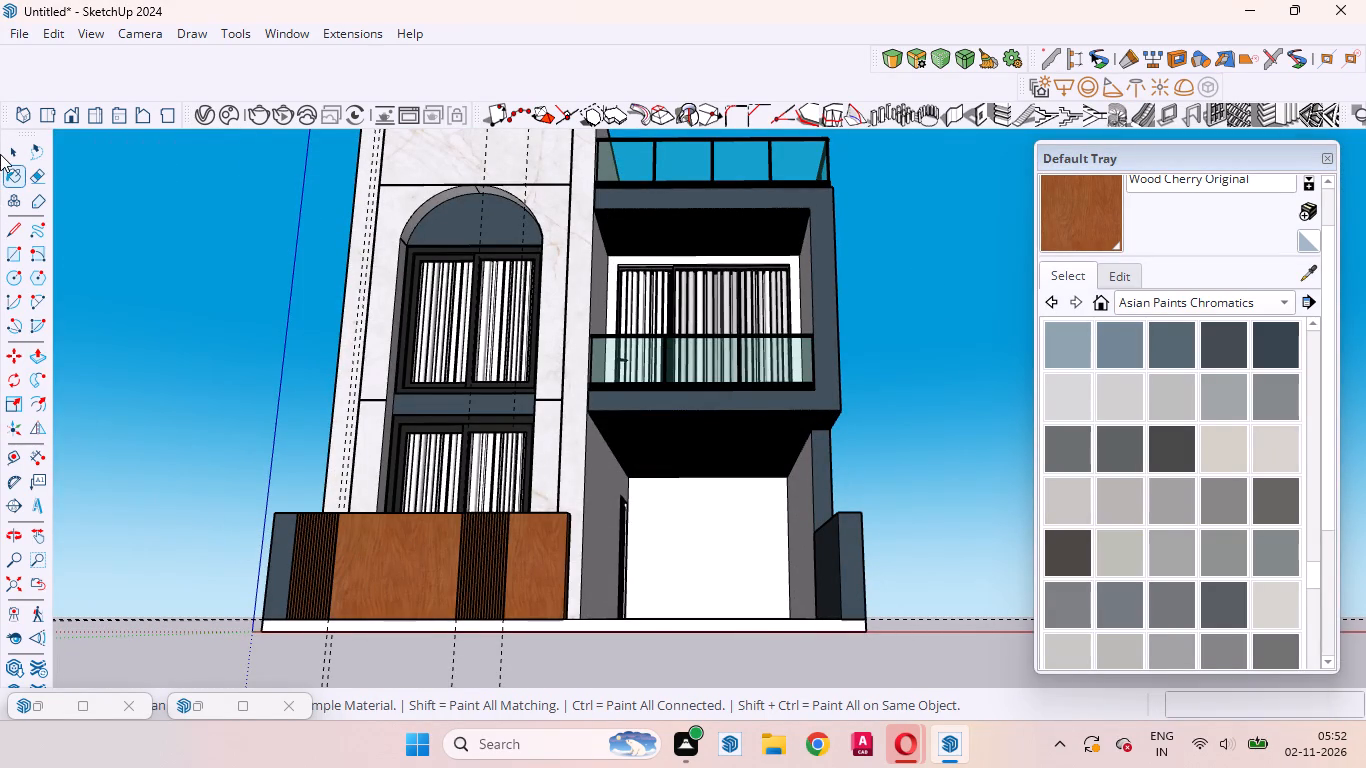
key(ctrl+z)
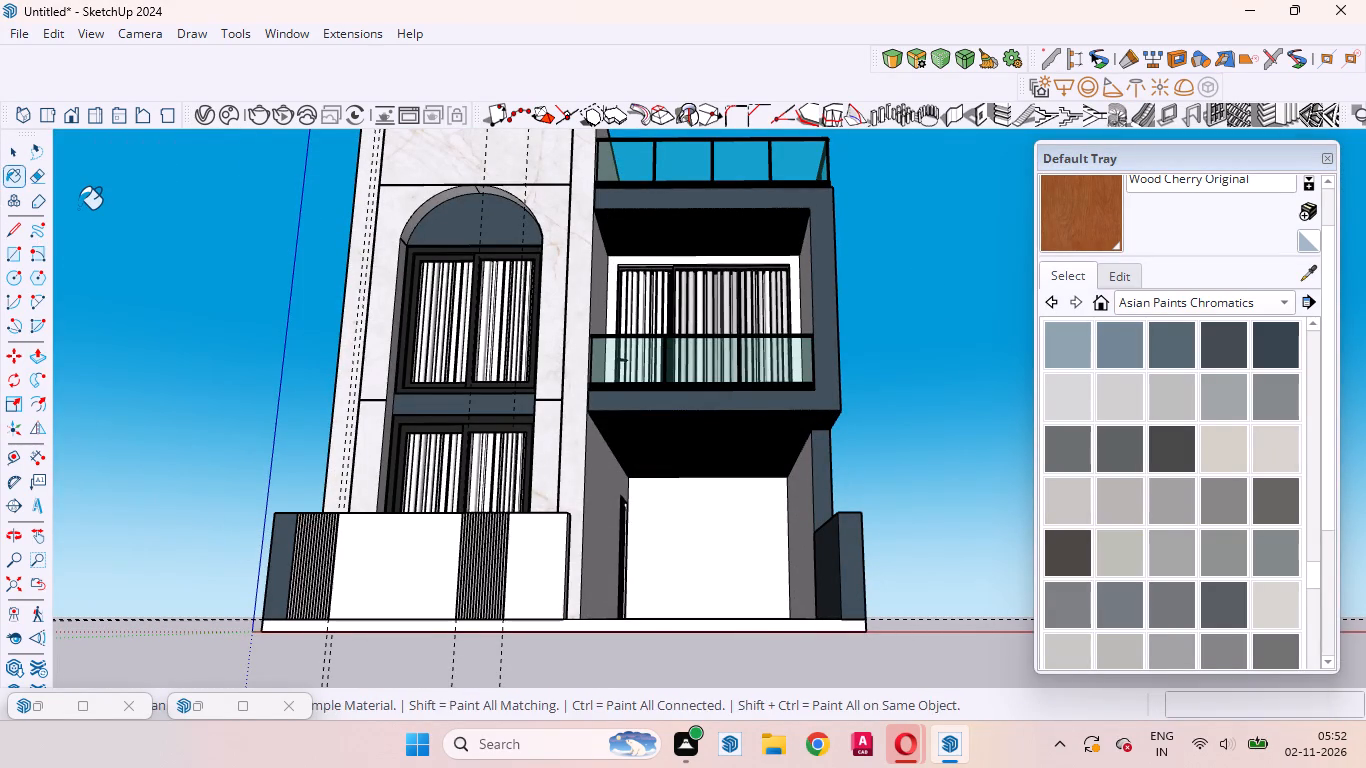
Inside the front wall group, paint both sets of vertical louvres with Wood Cherry Original.
key(space)
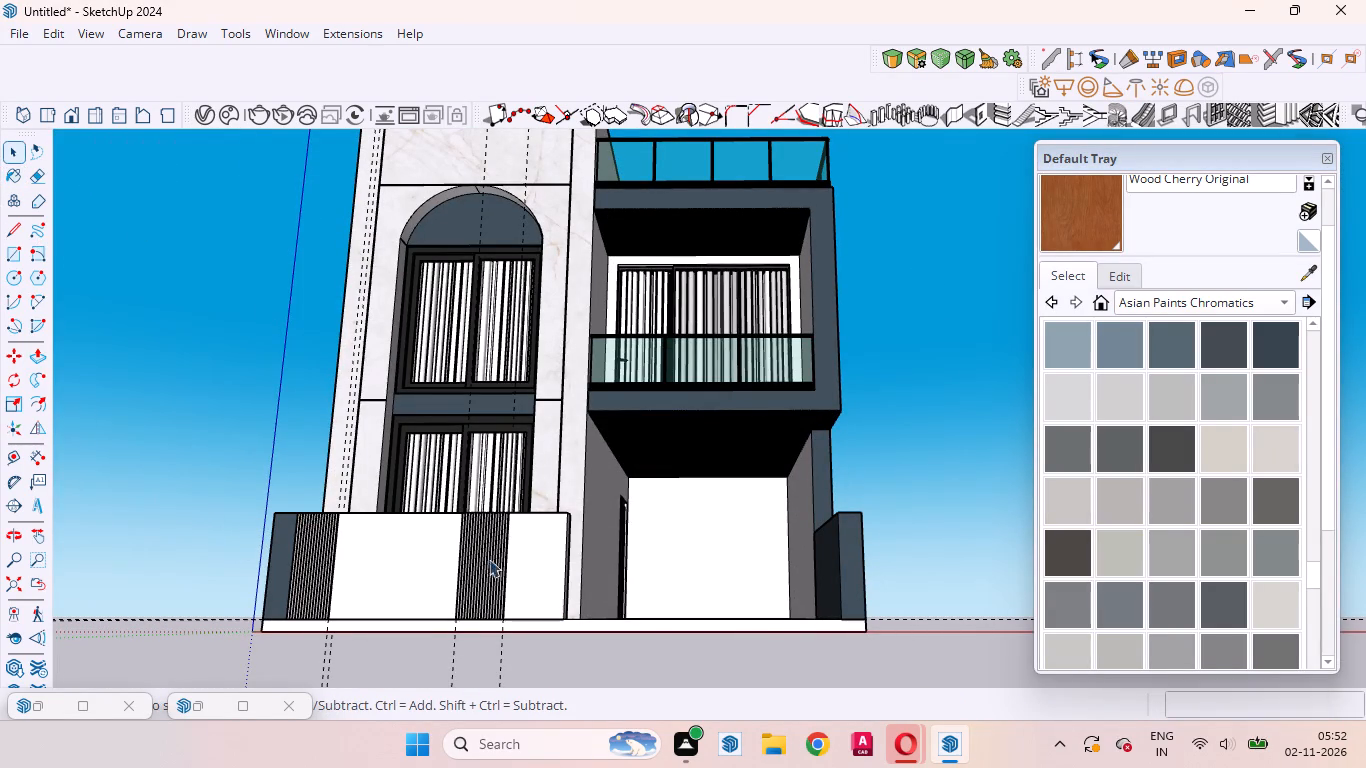
click(486, 559)
triple_click(489, 558)
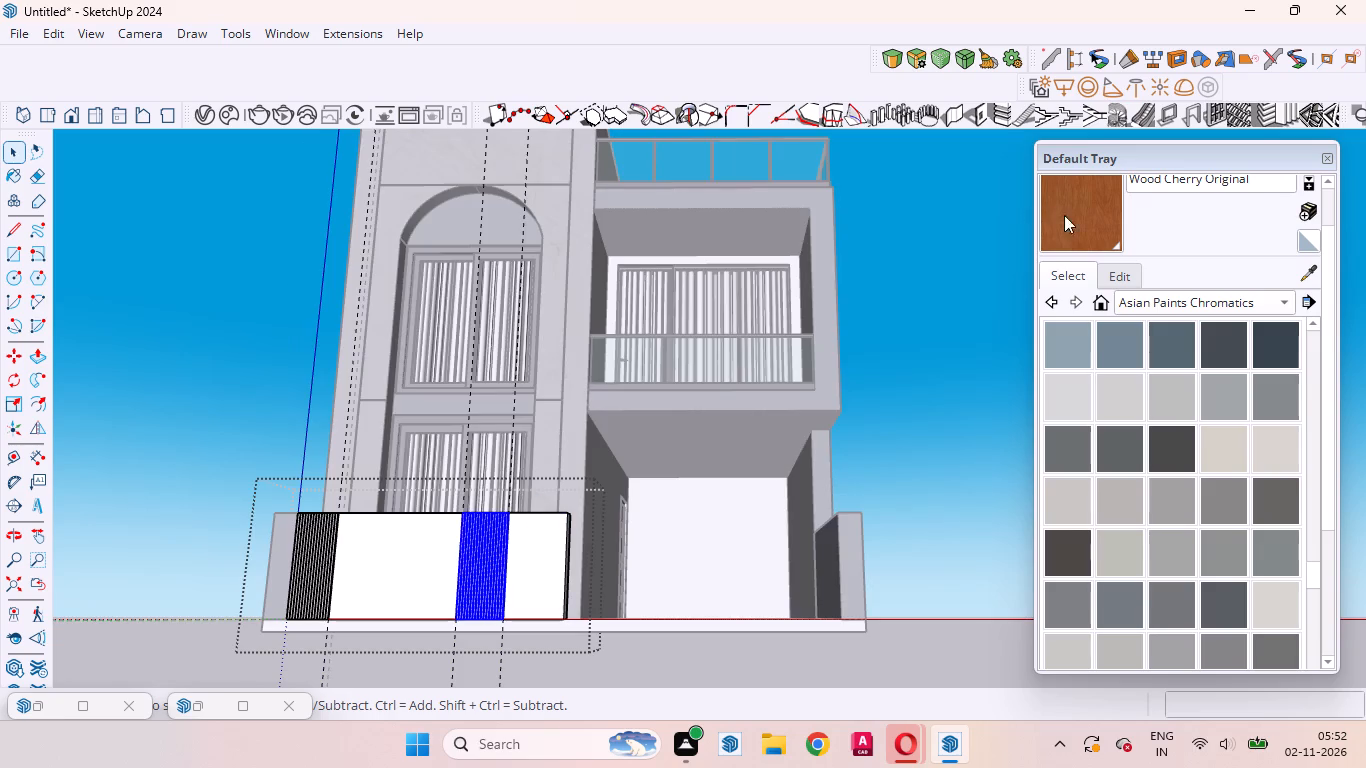
click(1108, 220)
click(491, 547)
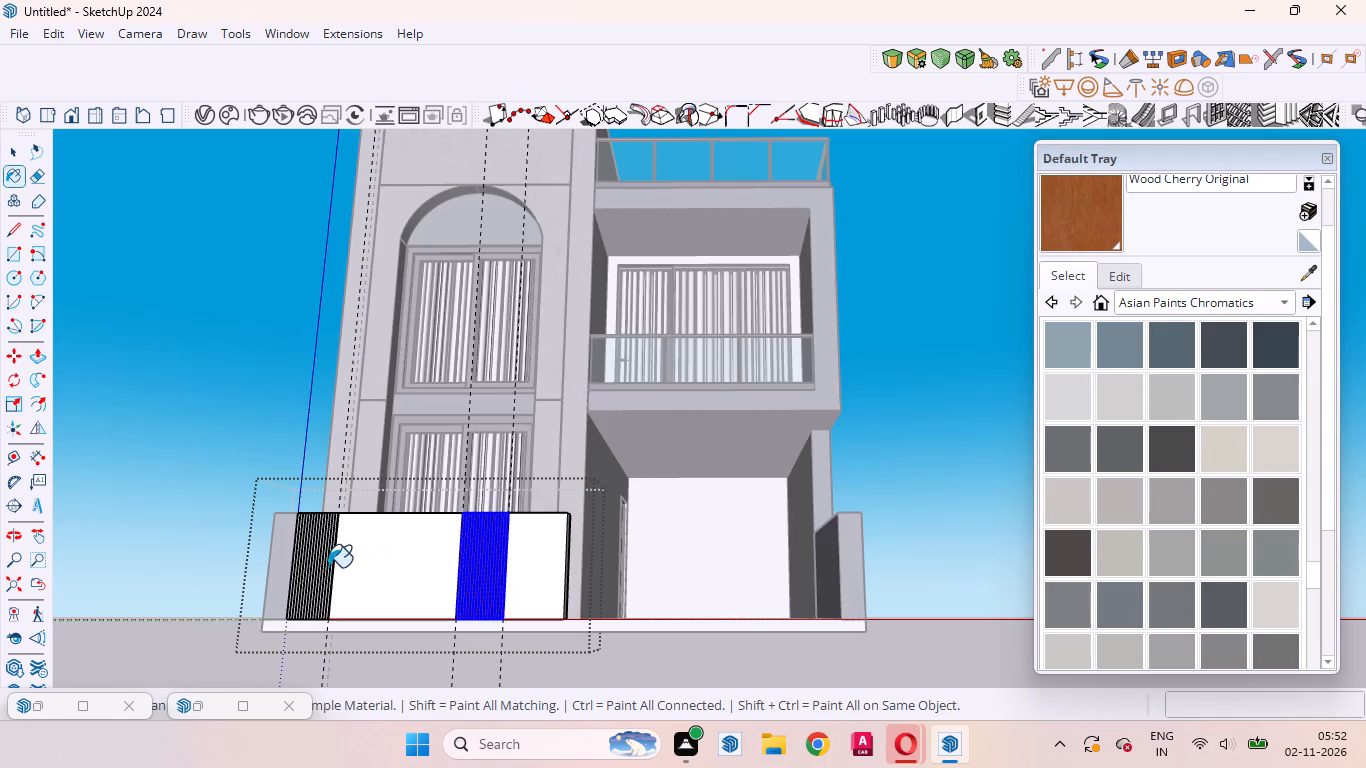
click(320, 567)
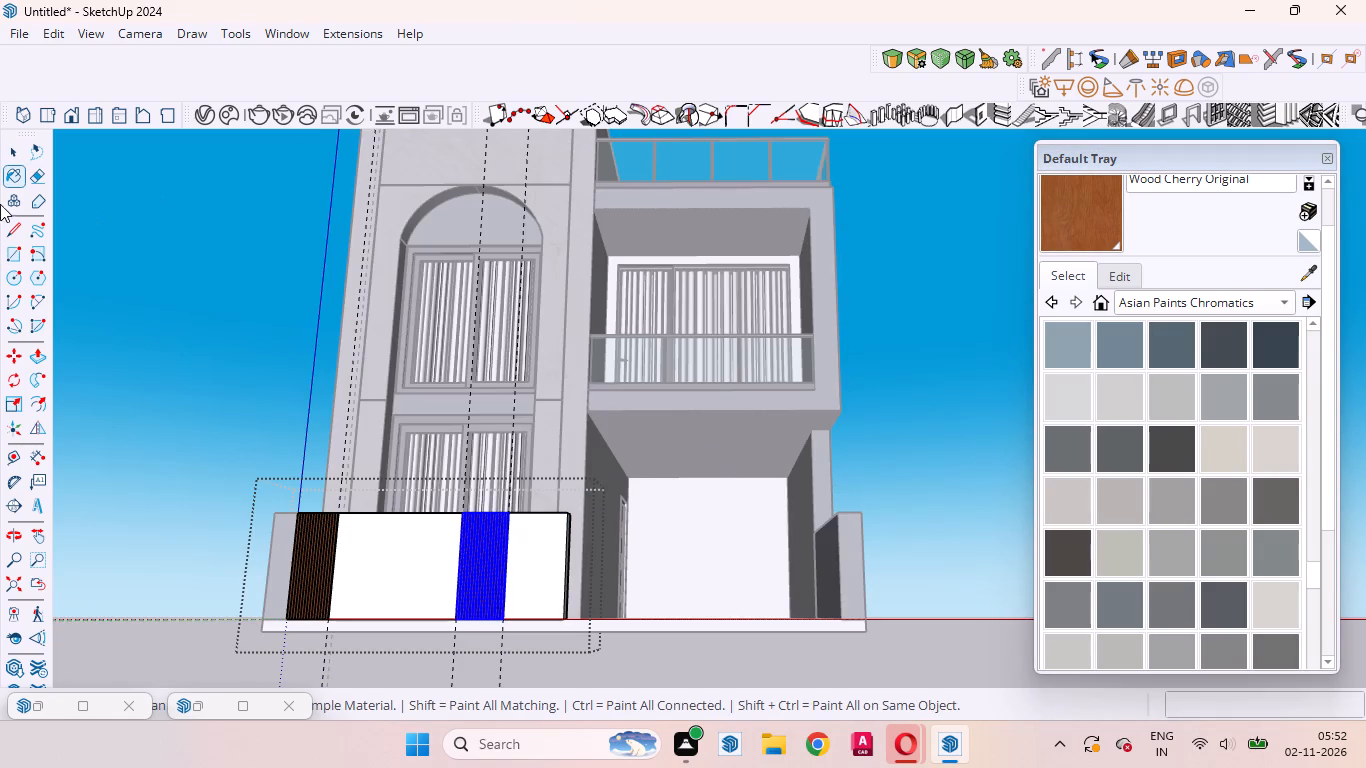
click(16, 147)
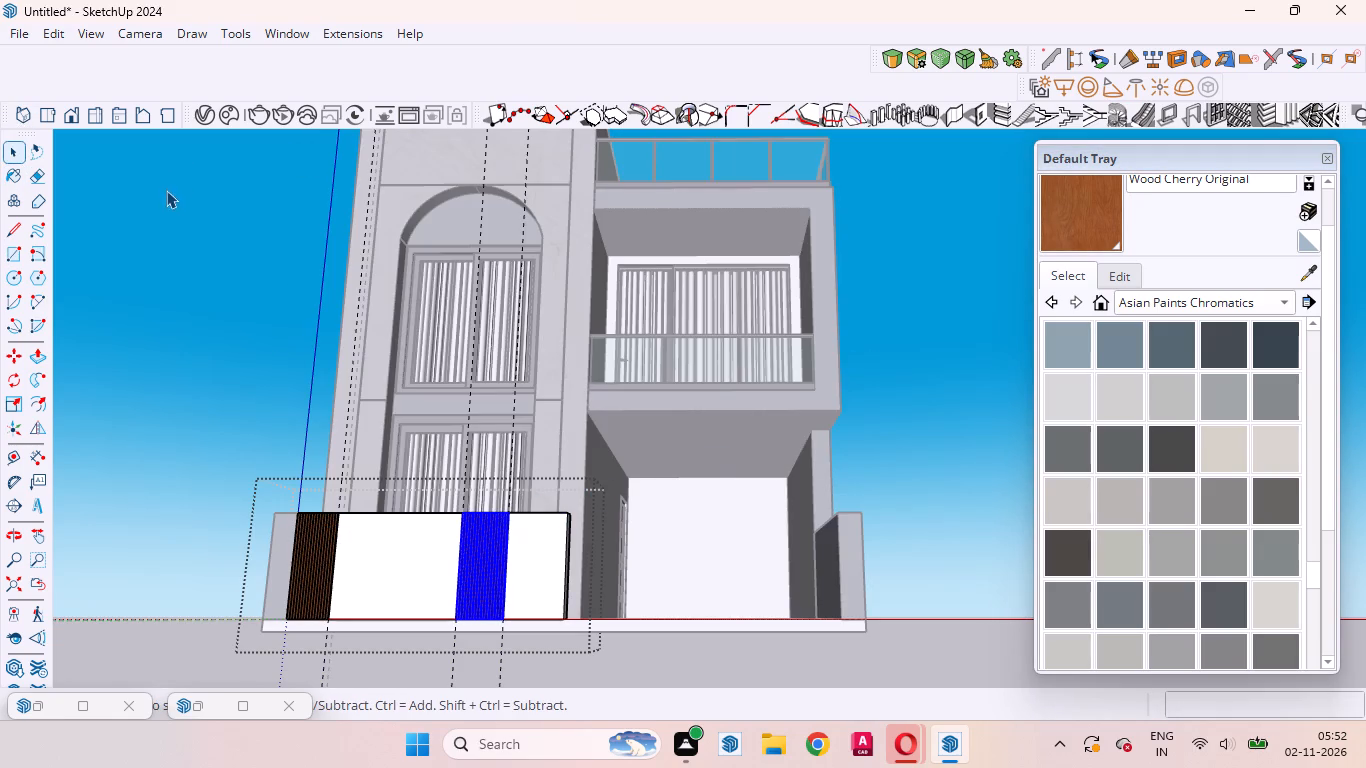
click(241, 304)
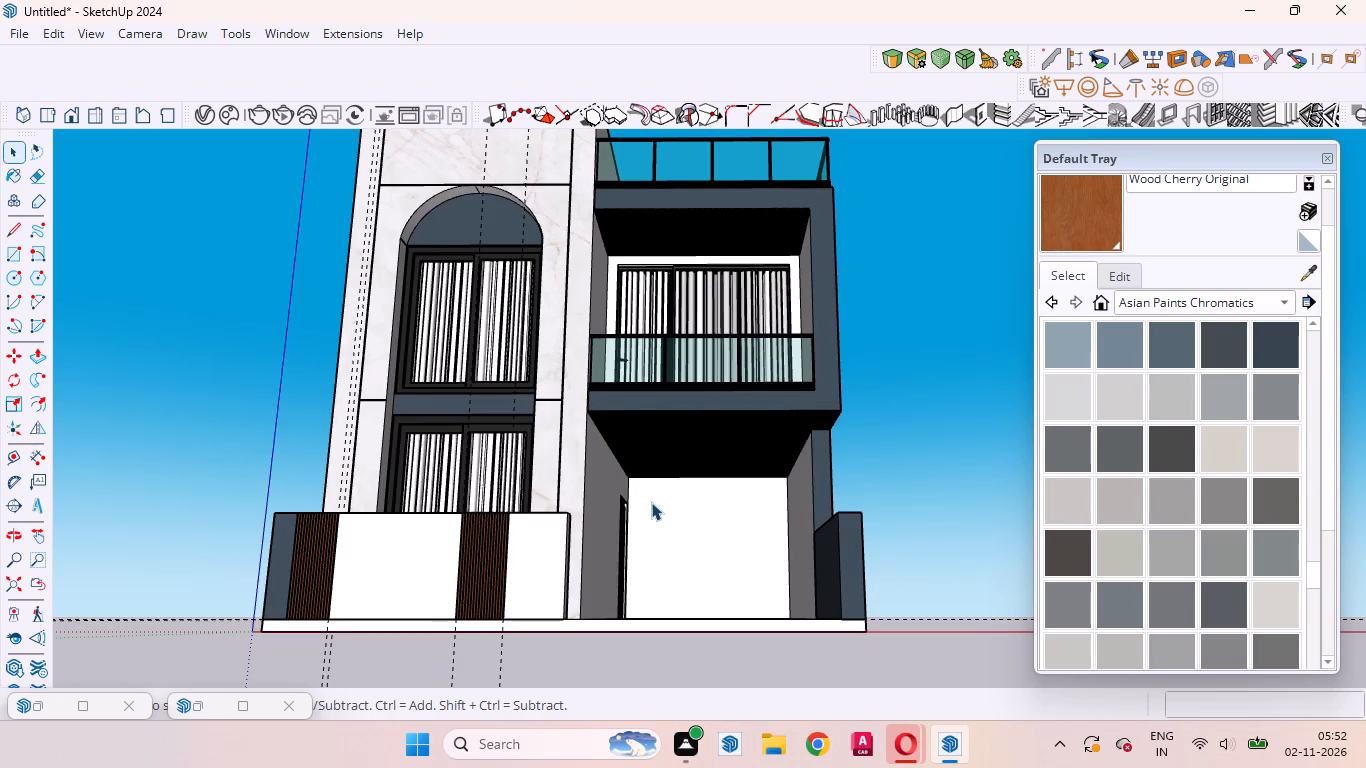
Examine the house facade and the louvred front wall from the front and from a raised corner angle.
scroll(659, 498, up, 2)
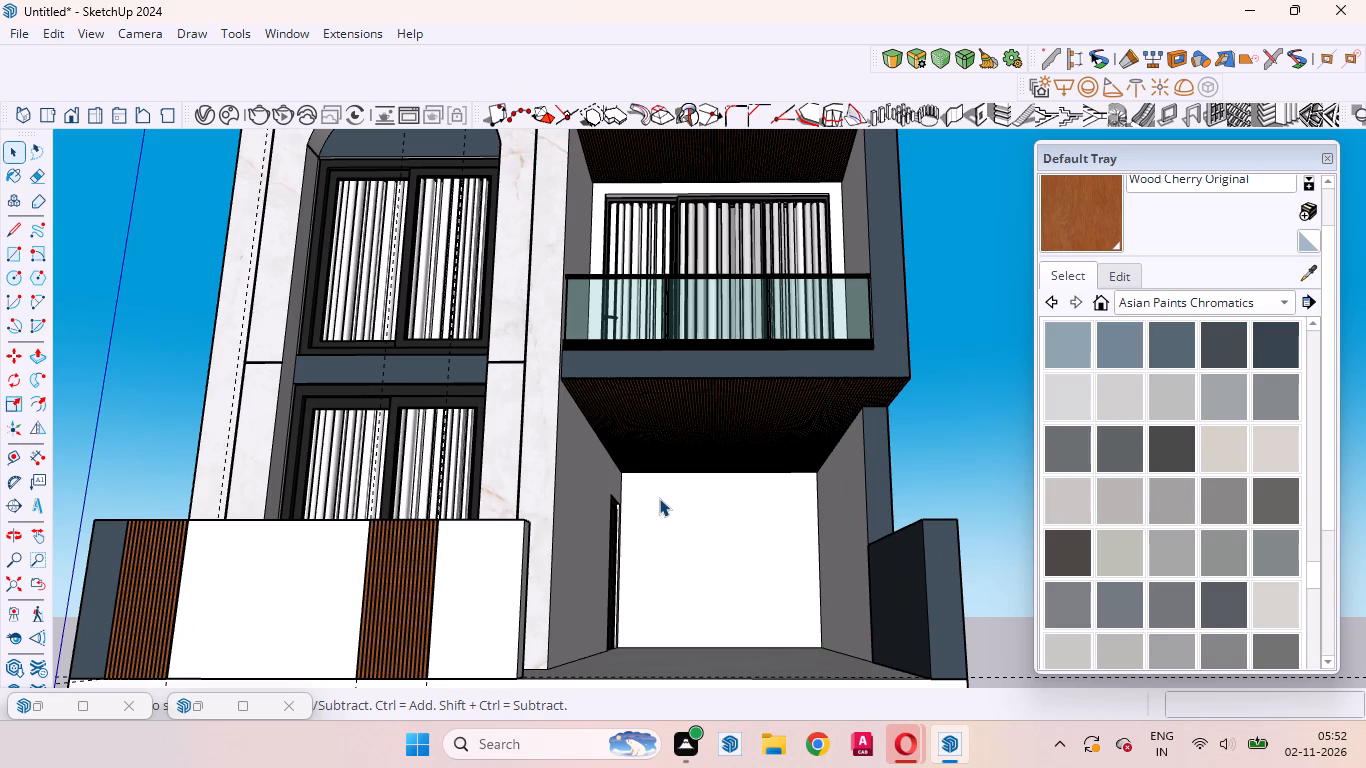
middle_drag(687, 525, 698, 561)
scroll(687, 553, down, 6)
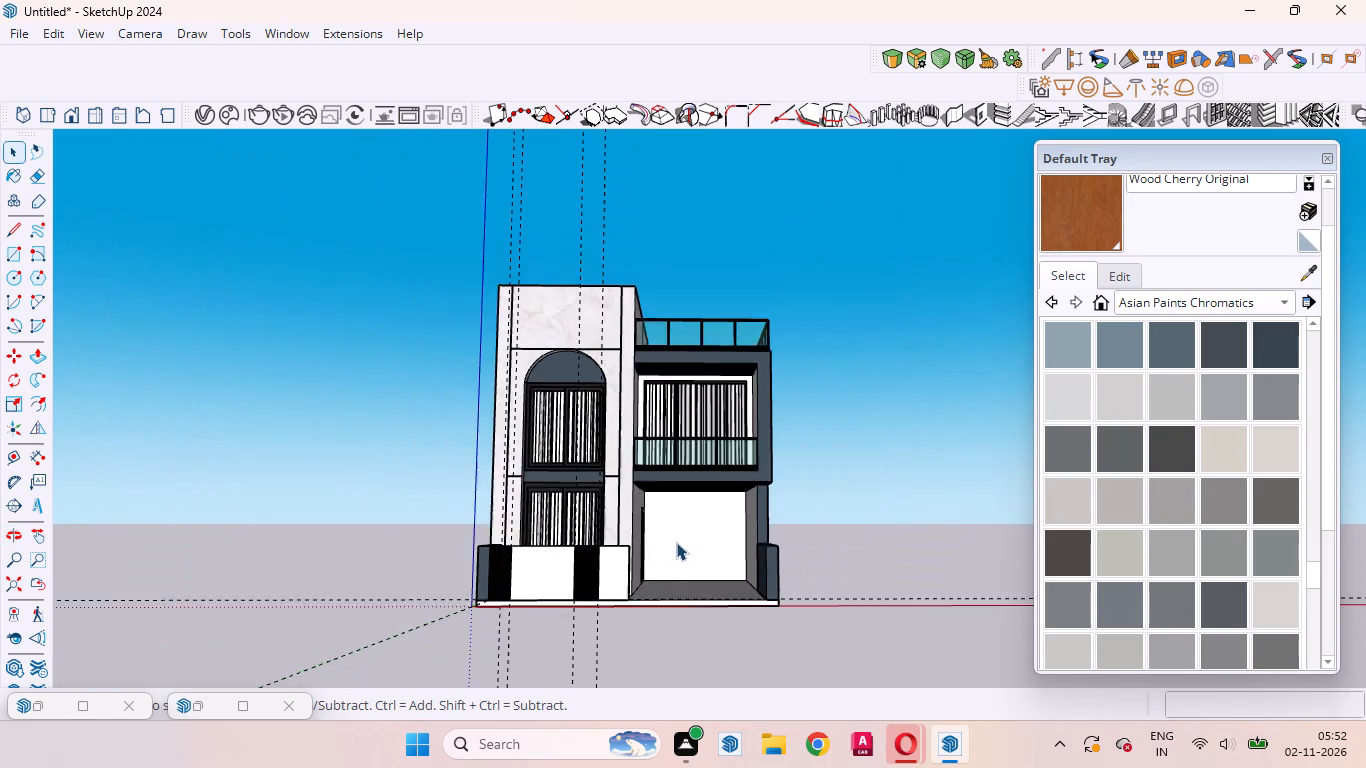
scroll(676, 542, down, 7)
scroll(670, 539, up, 12)
middle_drag(667, 585, 673, 610)
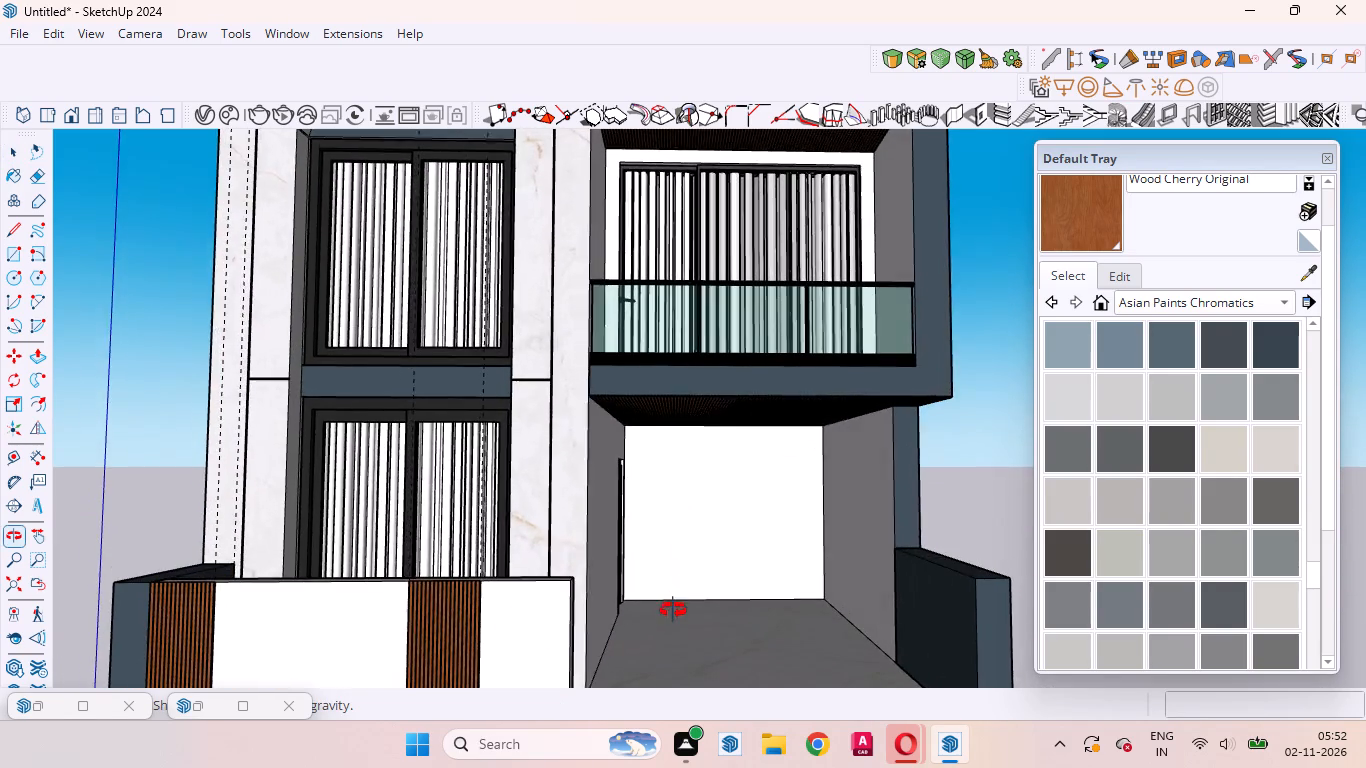
middle_drag(673, 610, 699, 573)
scroll(699, 573, up, 1)
scroll(699, 573, down, 4)
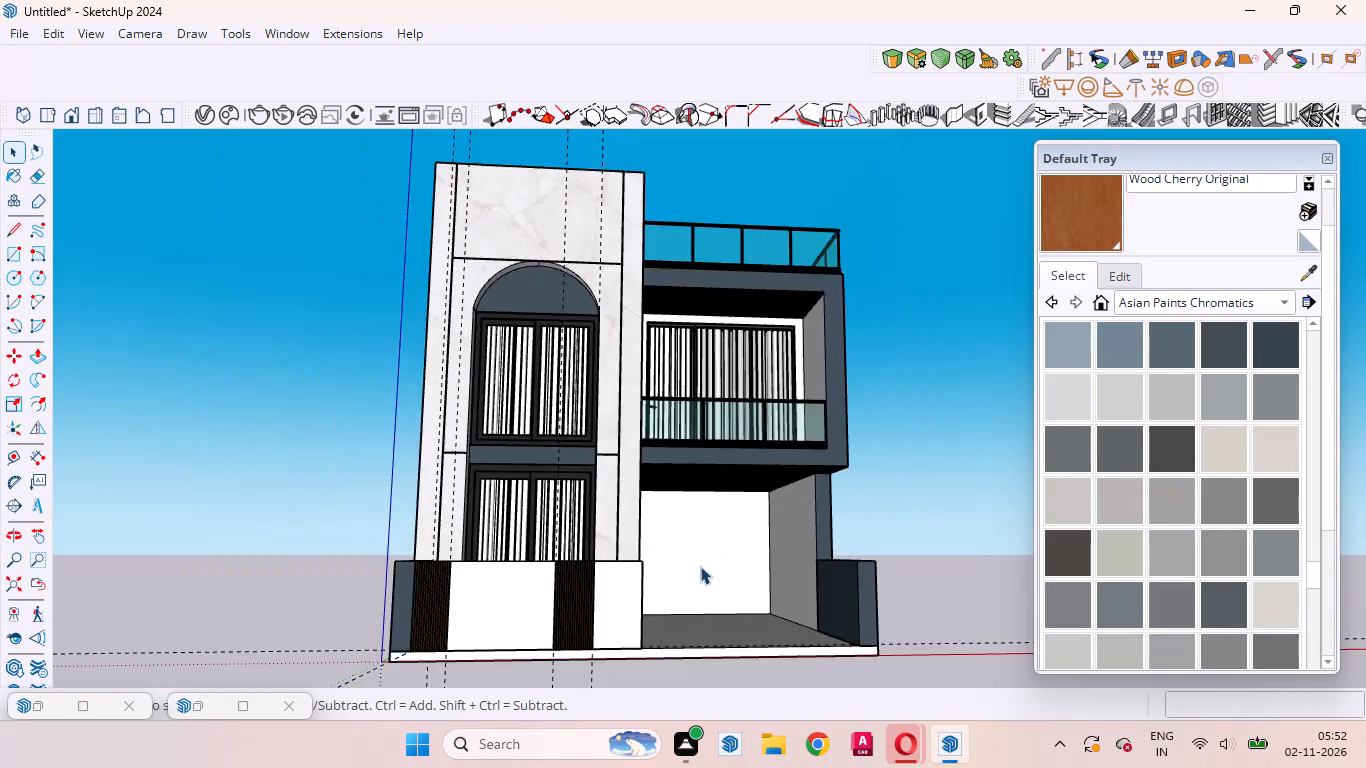
scroll(700, 566, down, 5)
middle_drag(634, 612, 451, 755)
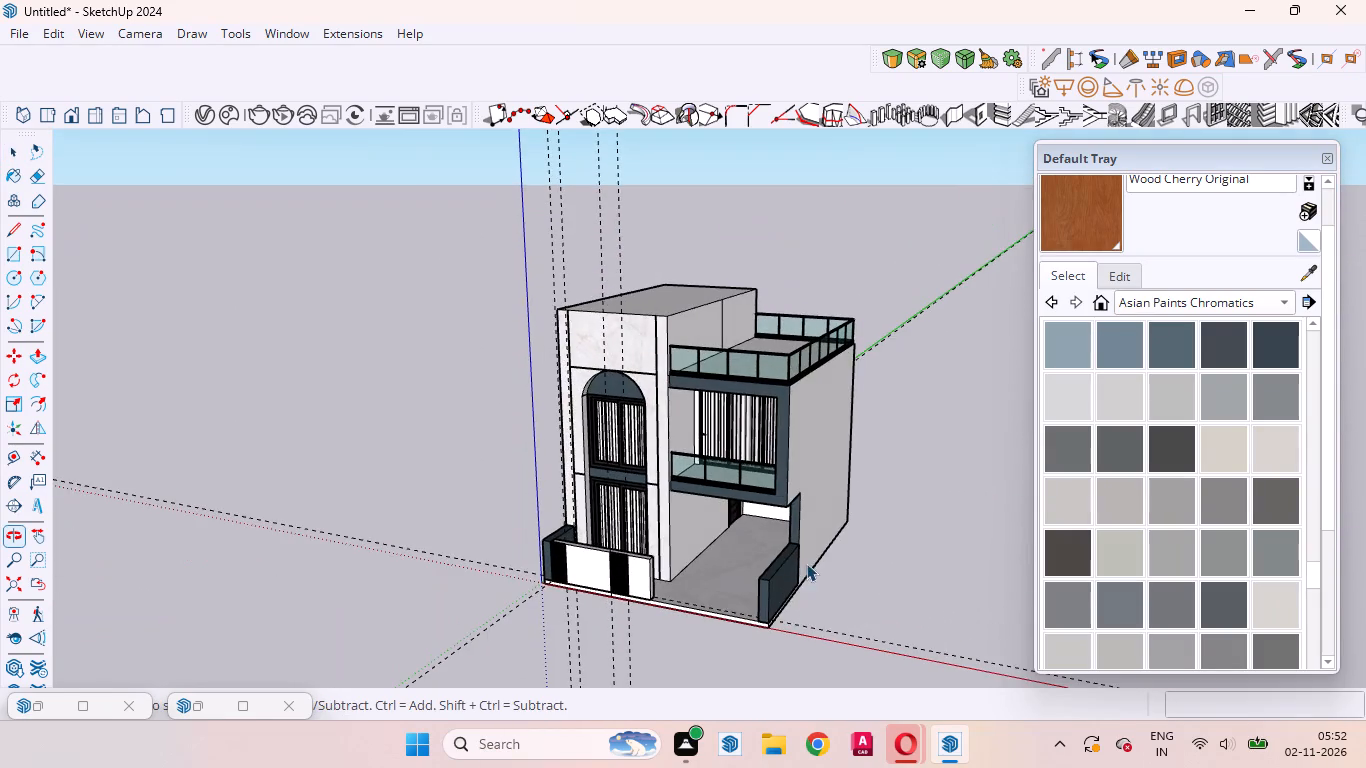
Inside the front wall group, push the wall's free end face about 2' 2" inward, towards the second louvre strip.
scroll(734, 556, up, 15)
middle_drag(598, 617, 515, 622)
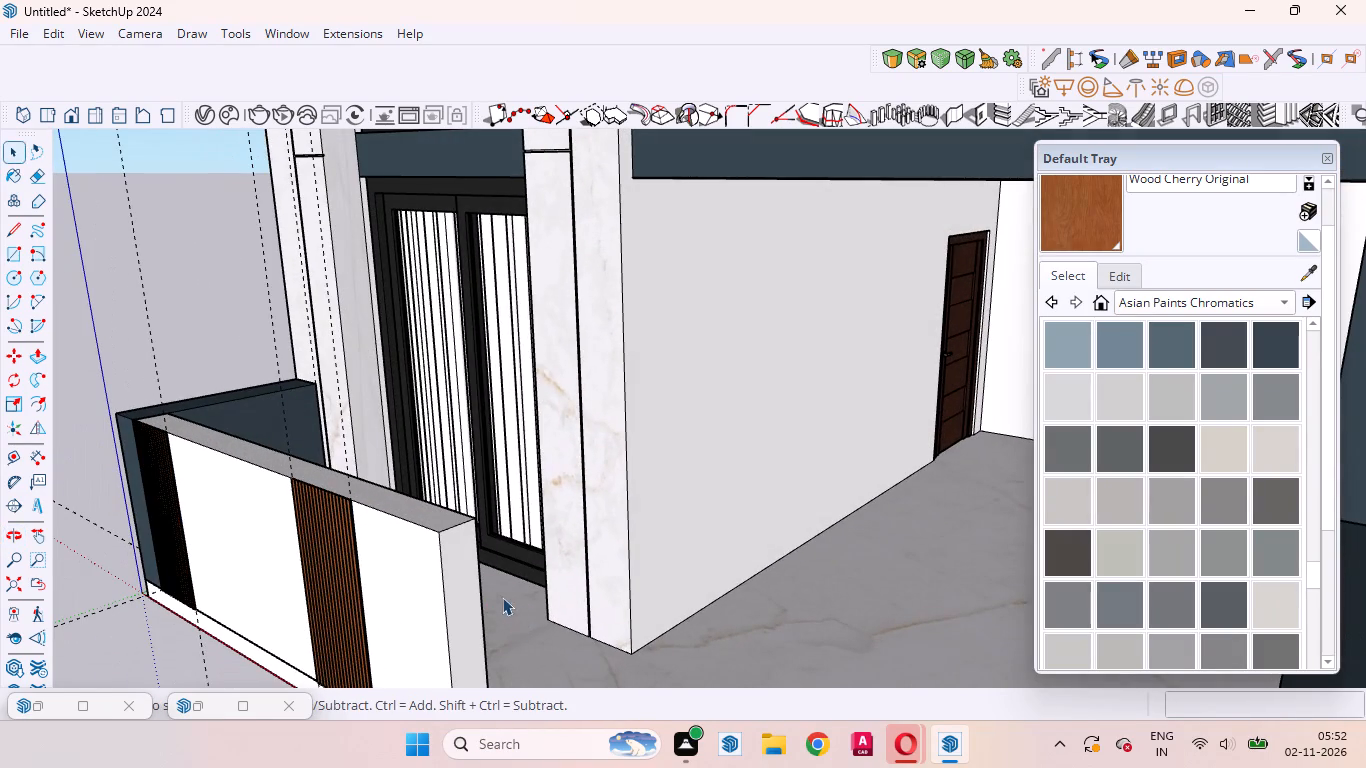
click(470, 587)
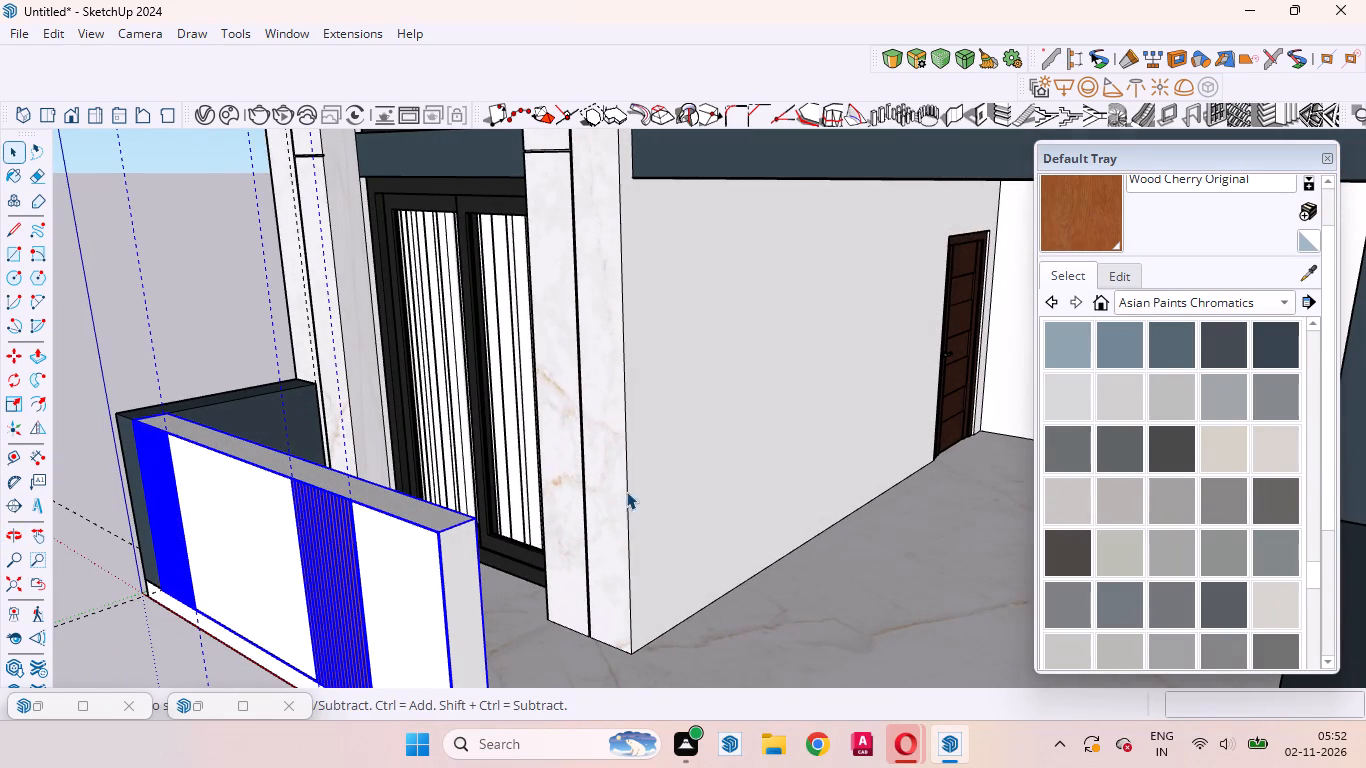
scroll(650, 477, down, 8)
middle_drag(657, 581, 897, 491)
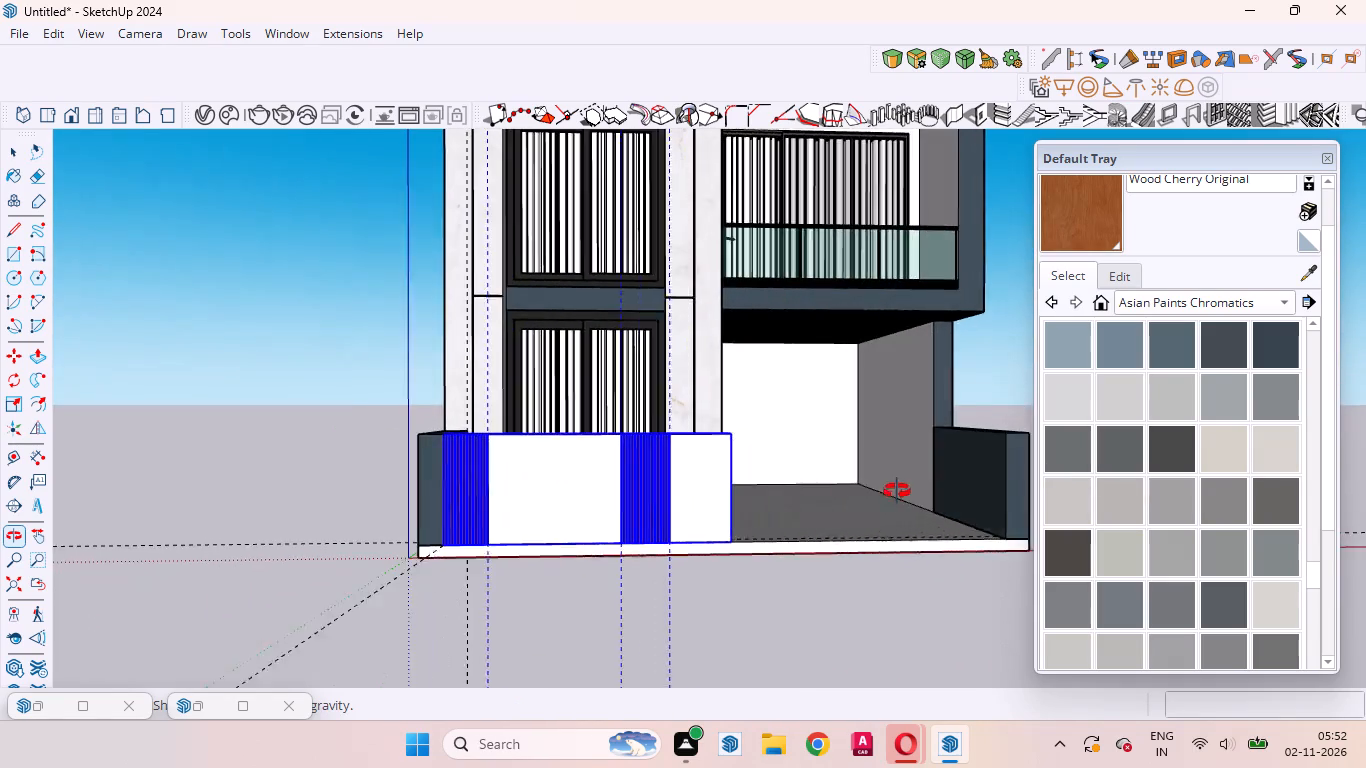
middle_drag(897, 491, 886, 490)
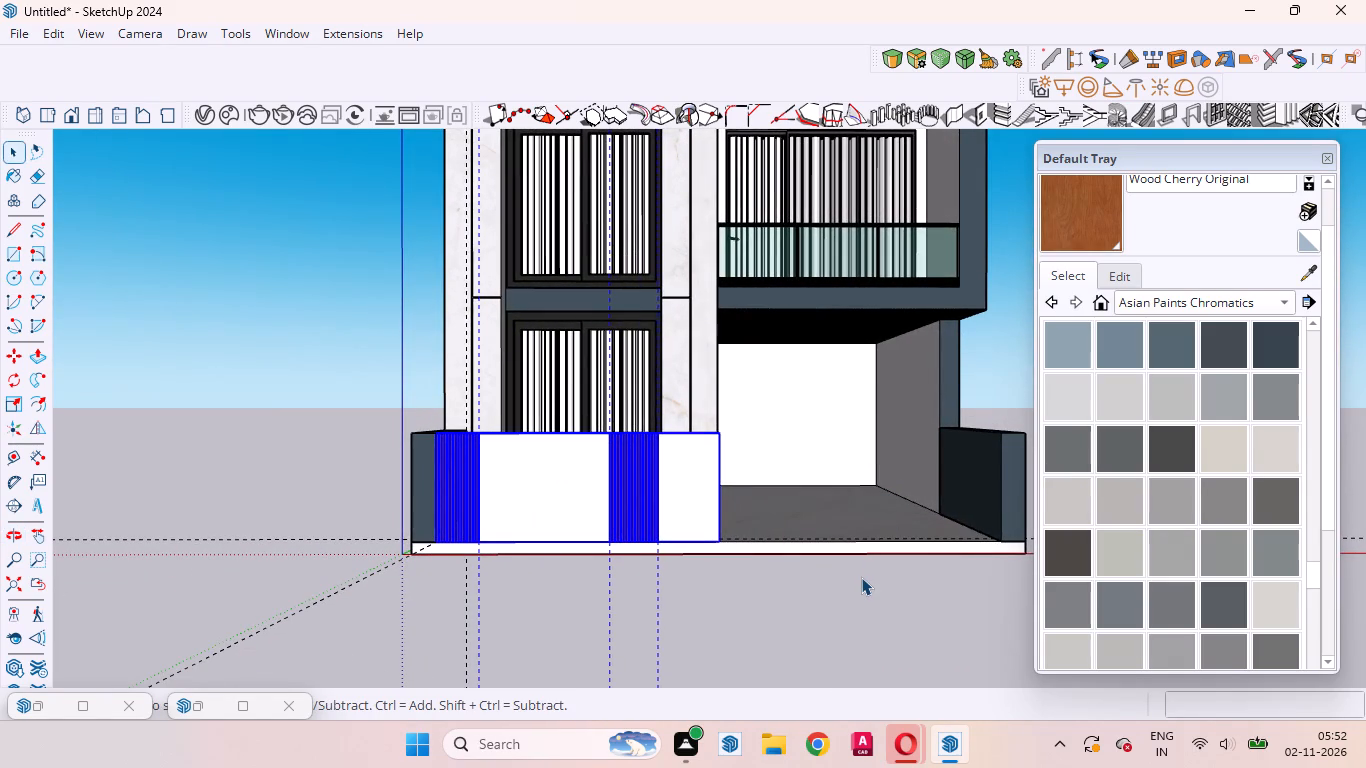
scroll(696, 491, up, 5)
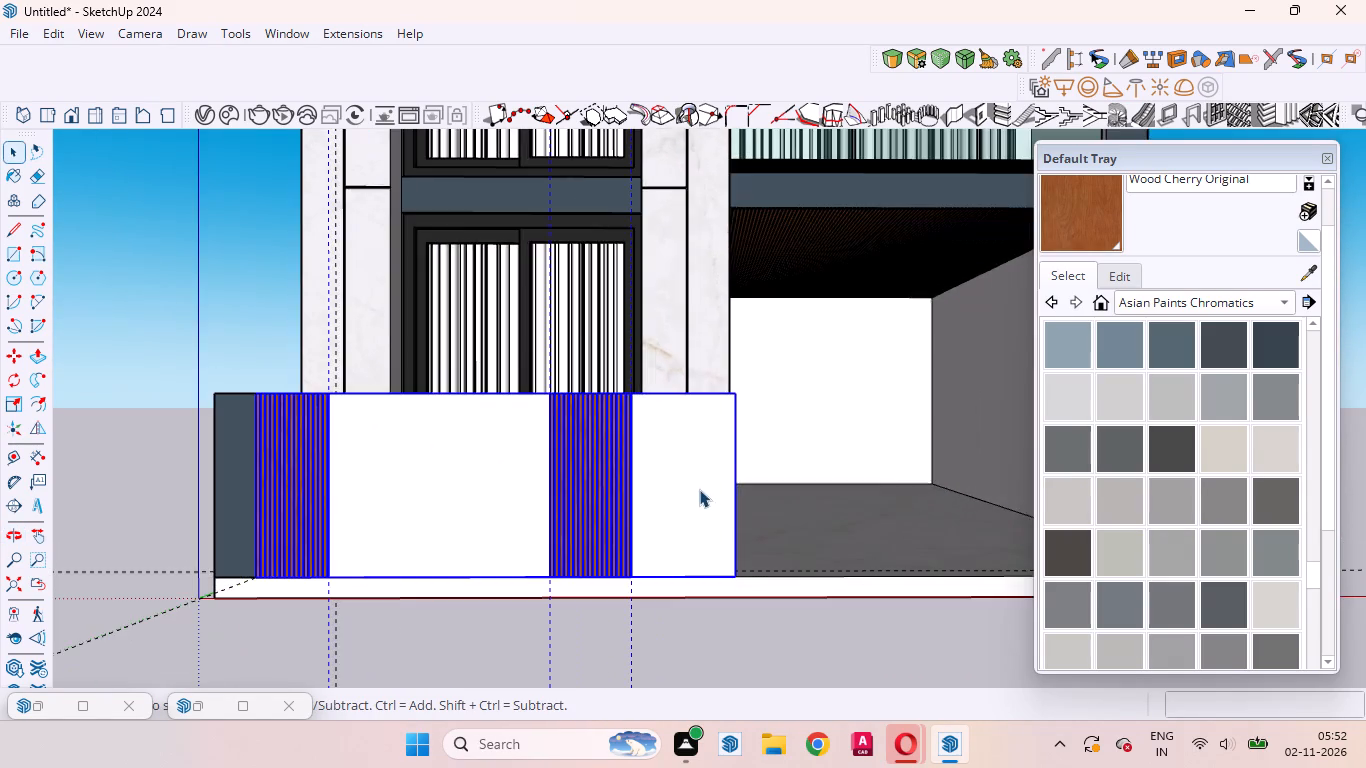
middle_drag(704, 517, 442, 667)
scroll(524, 561, up, 5)
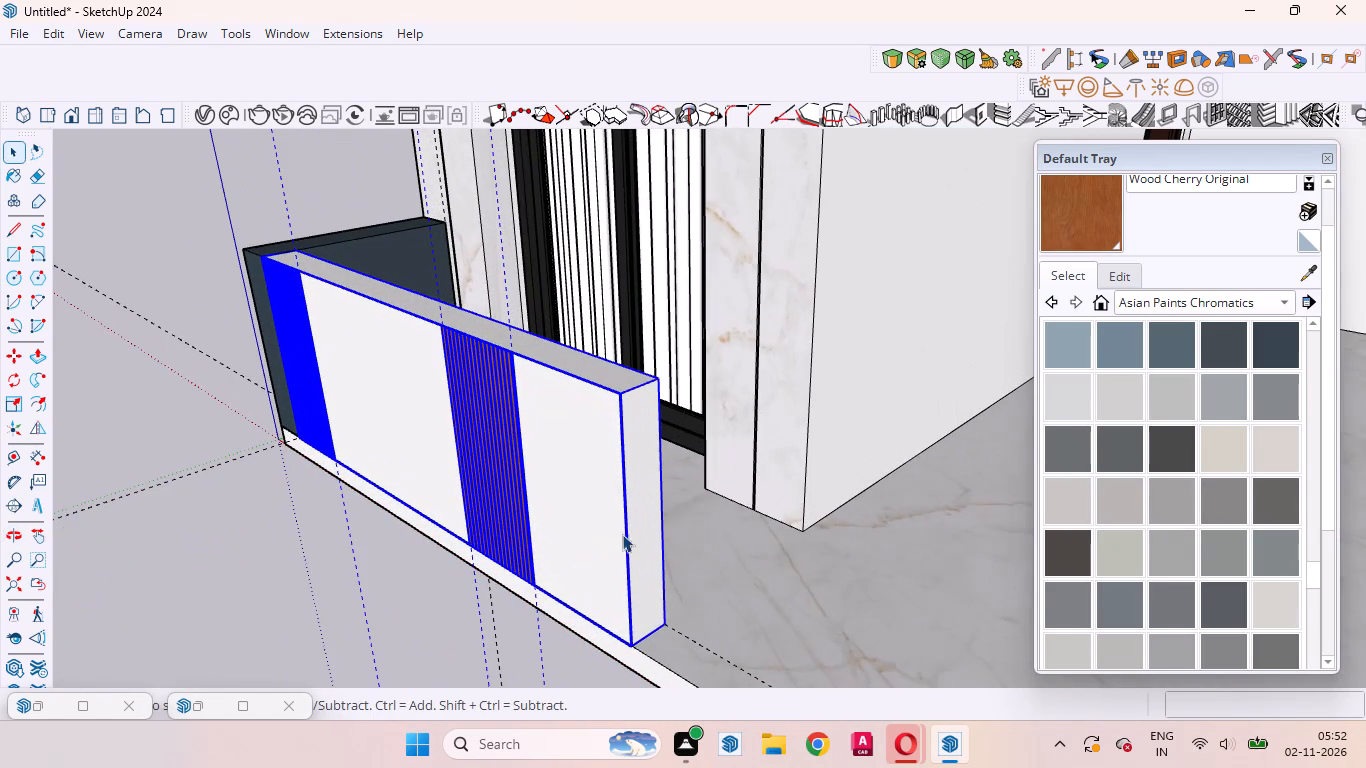
double_click(647, 534)
double_click(654, 519)
click(652, 510)
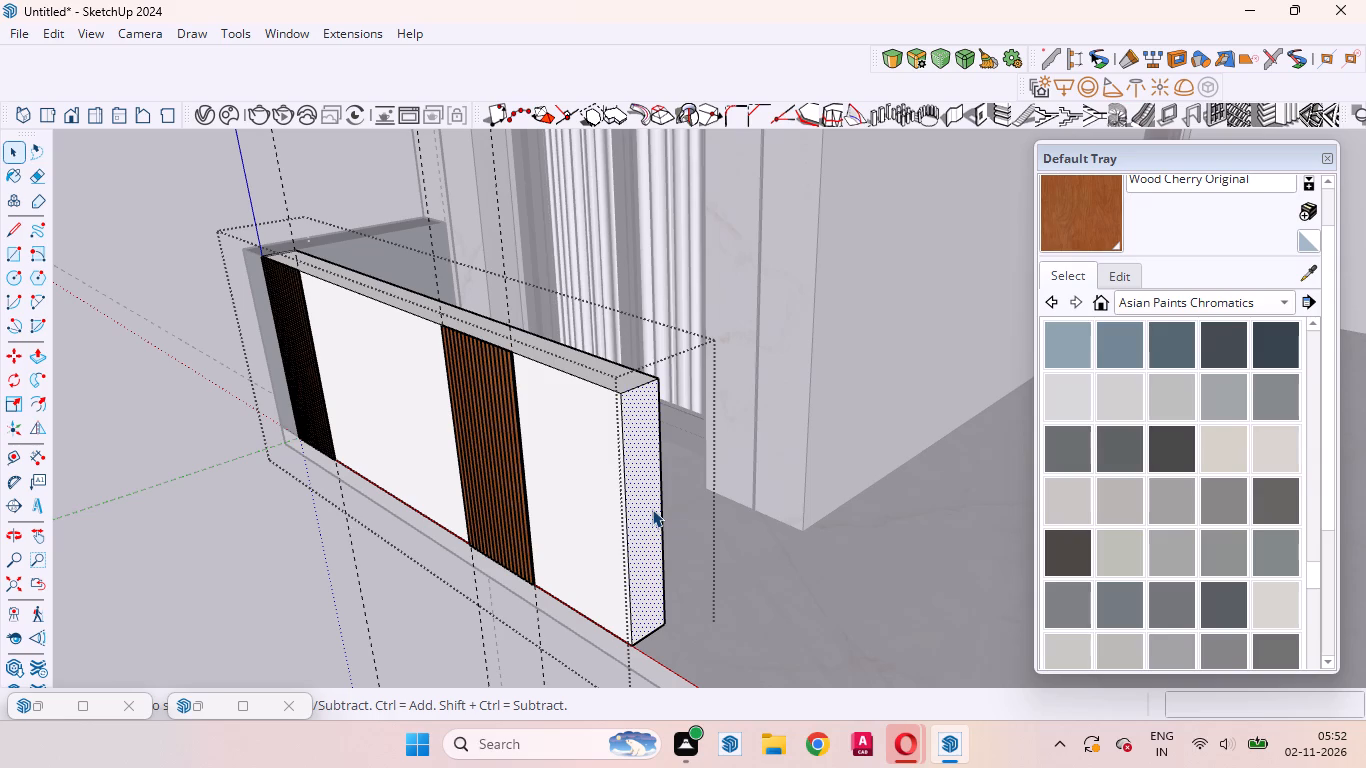
key(p)
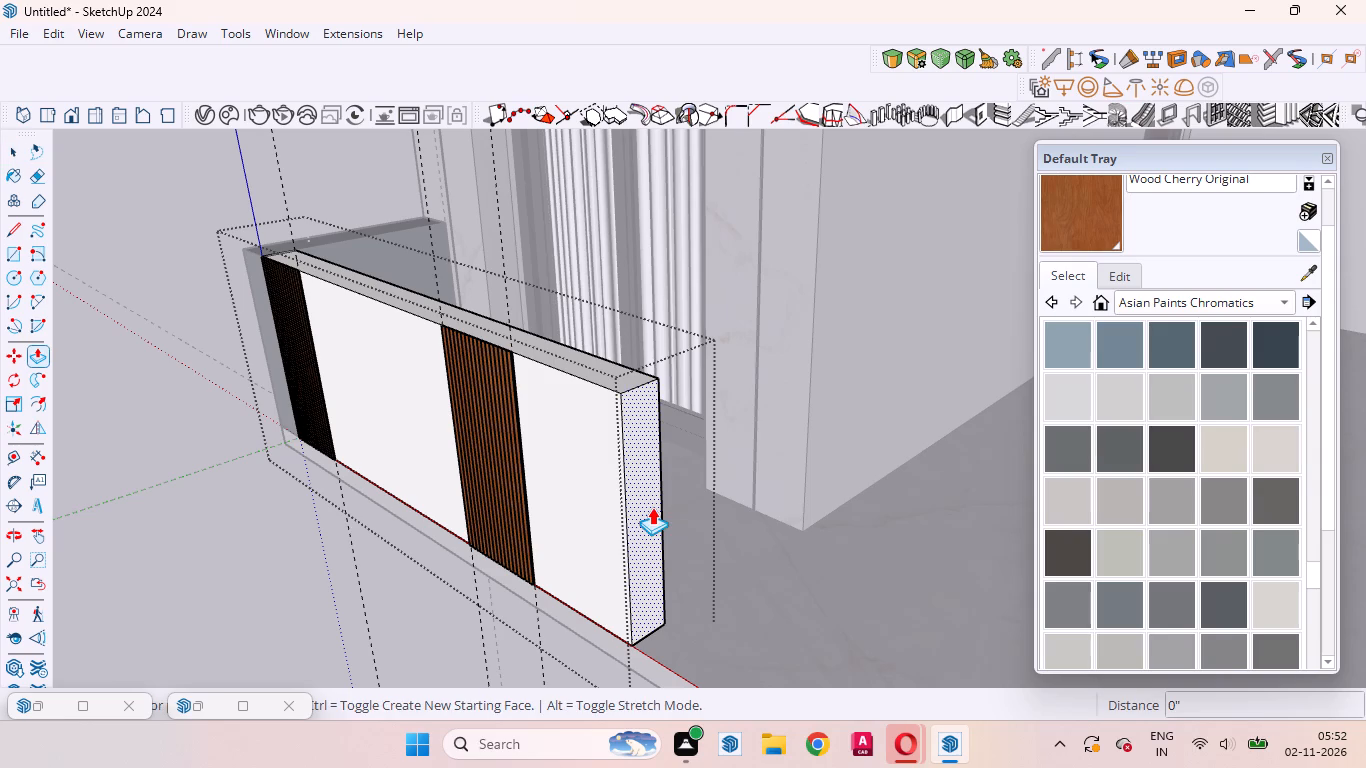
click(651, 507)
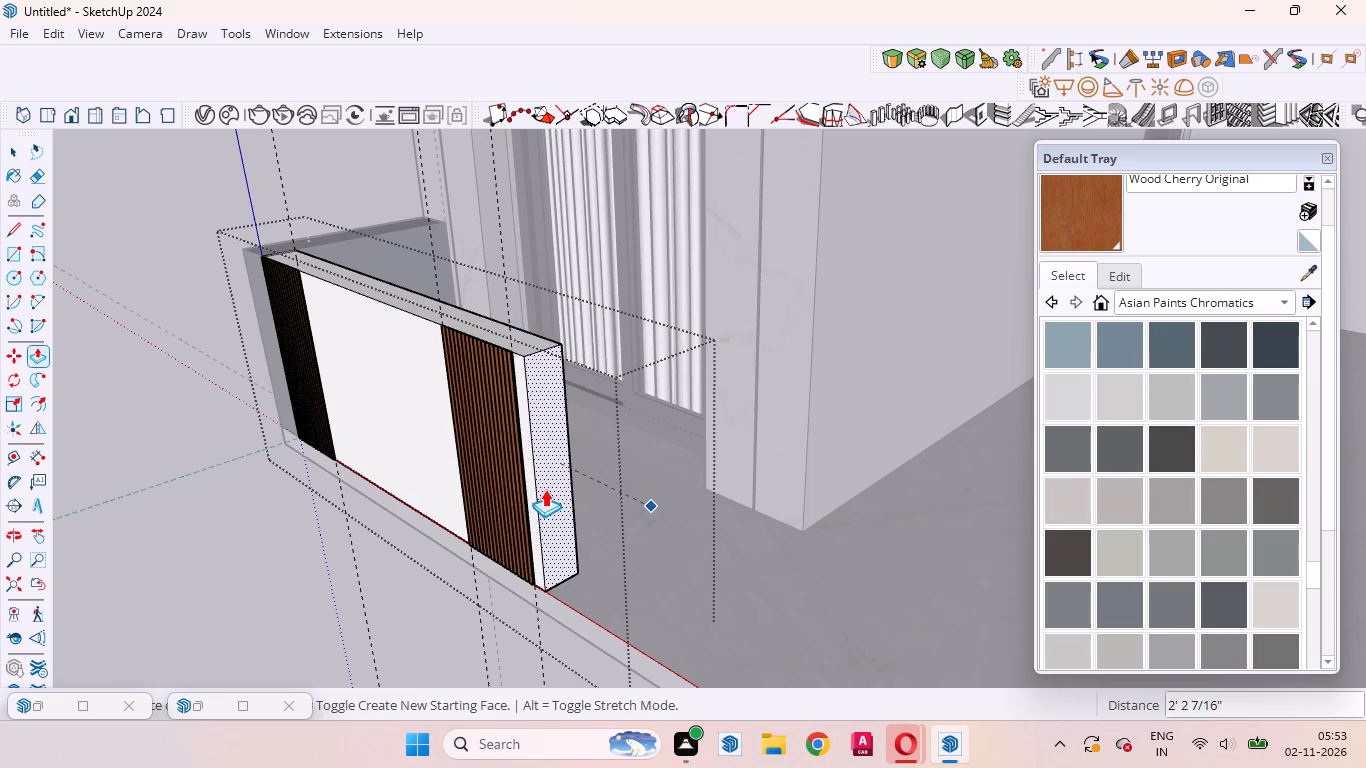
click(545, 489)
middle_drag(542, 508, 772, 436)
scroll(599, 444, down, 14)
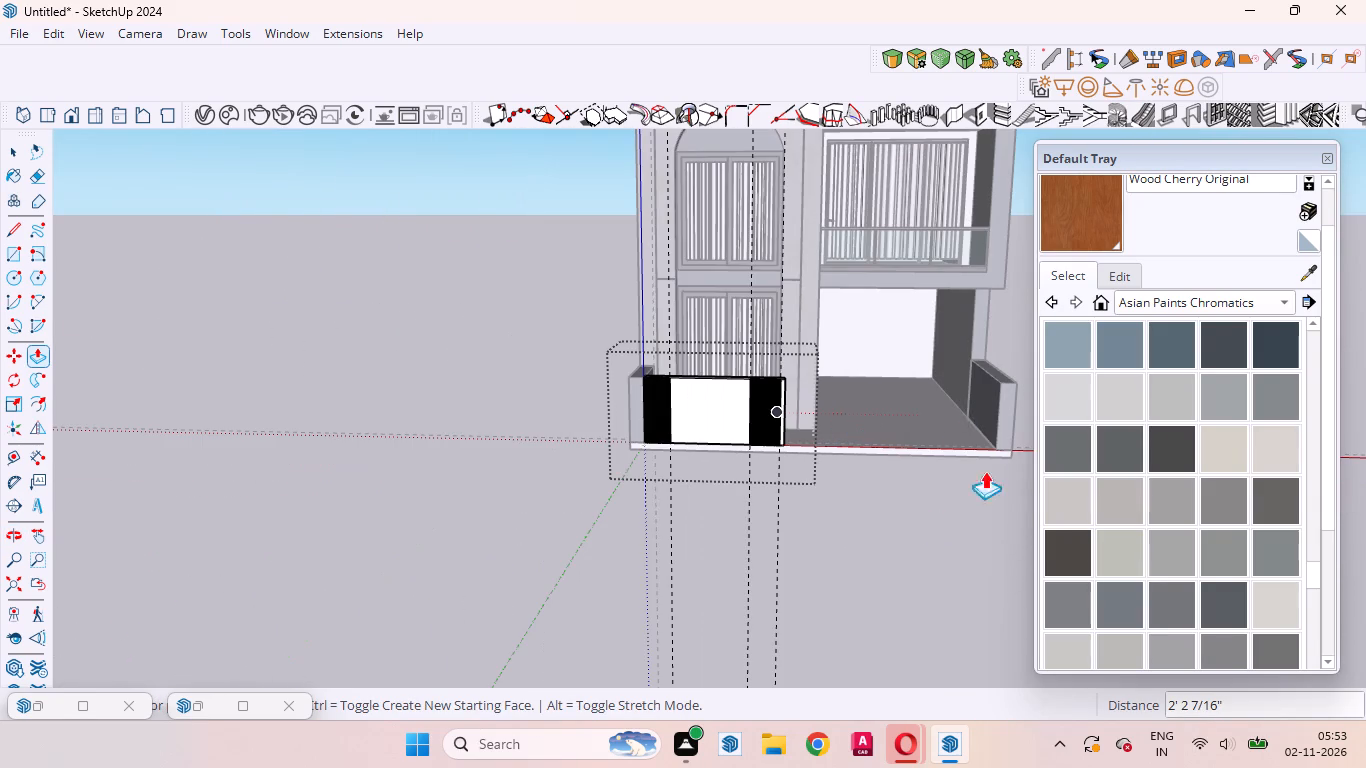
click(15, 148)
click(546, 502)
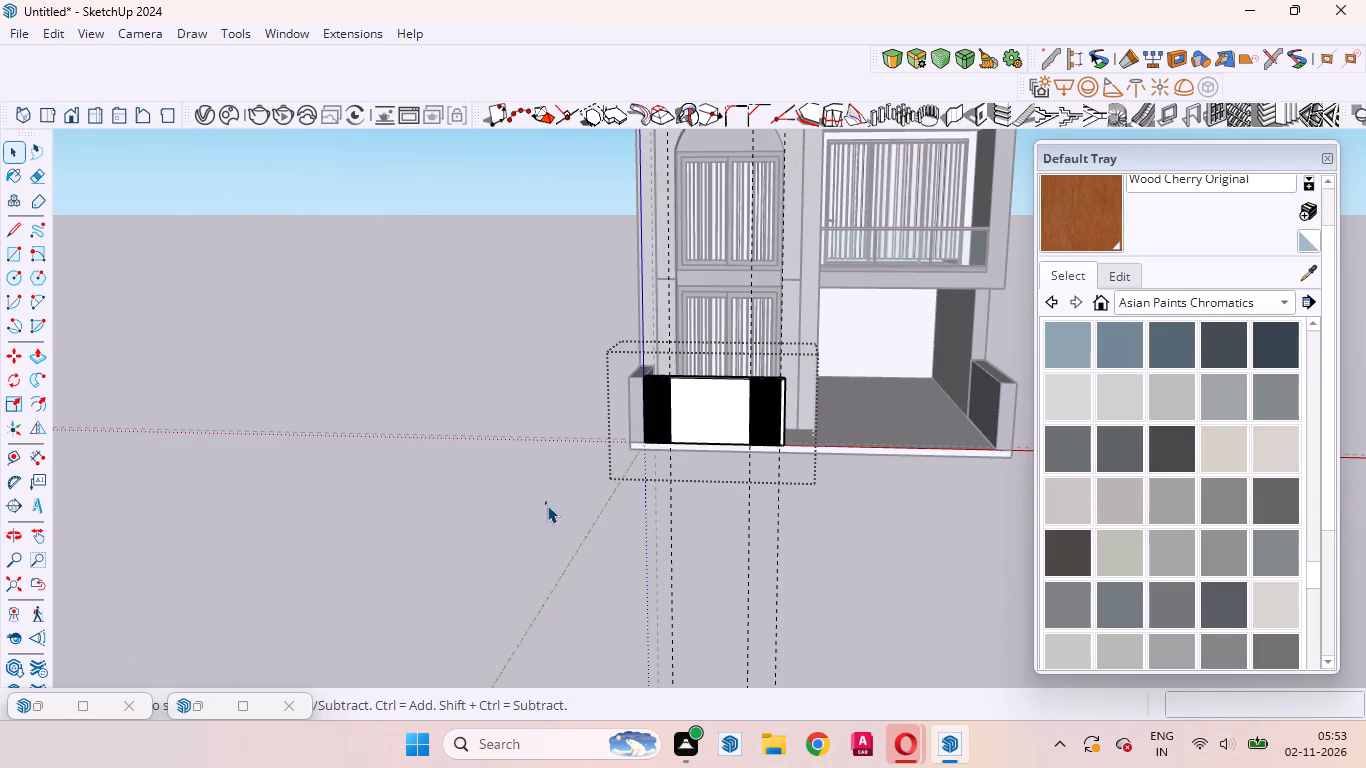
scroll(833, 400, up, 10)
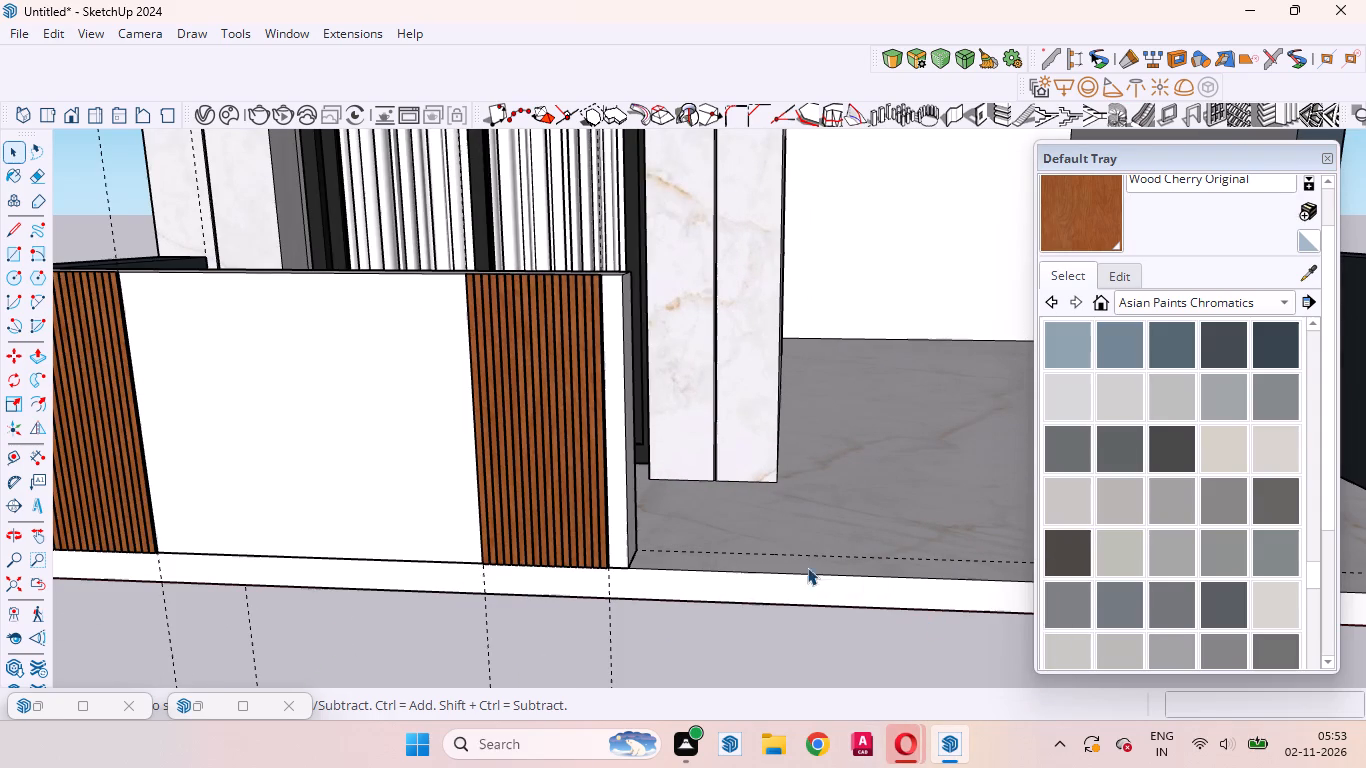
Search the 3D Warehouse models for "gate".
click(289, 34)
click(362, 181)
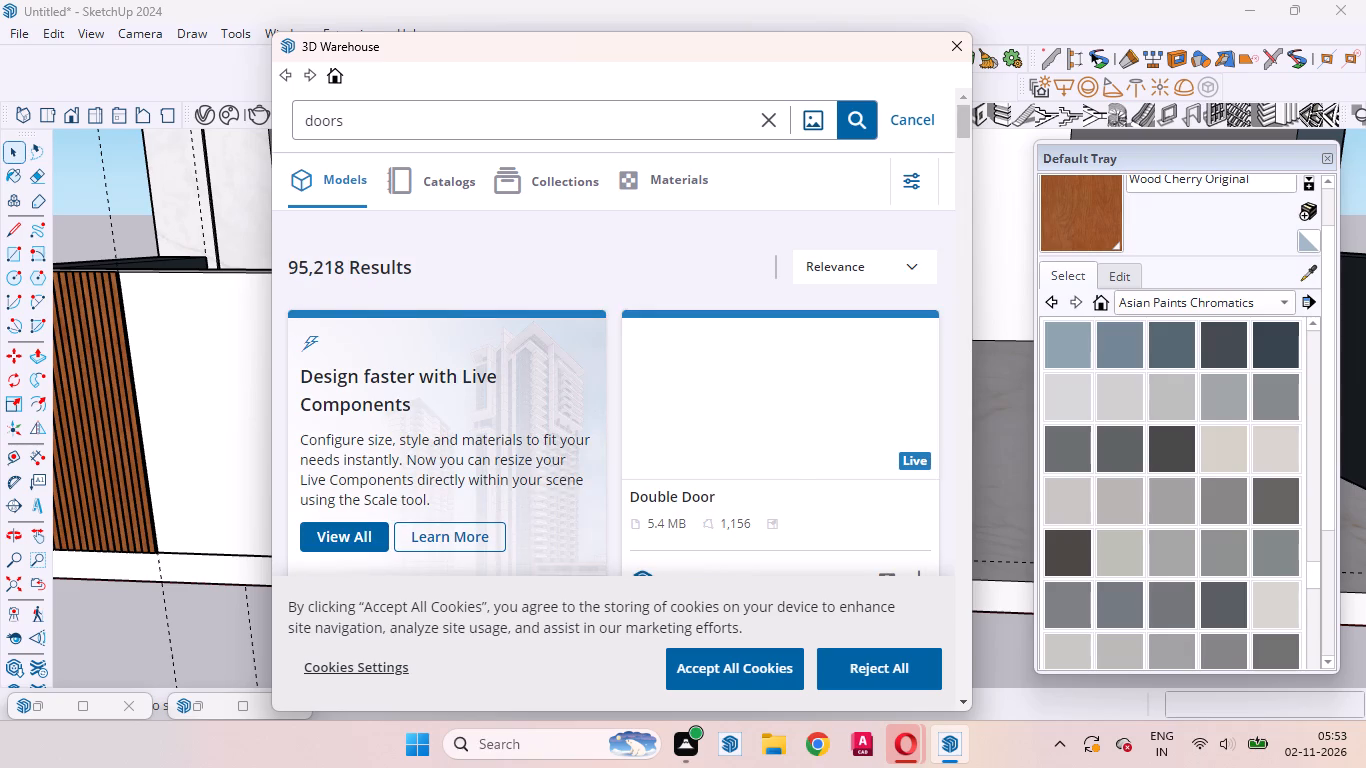
click(348, 128)
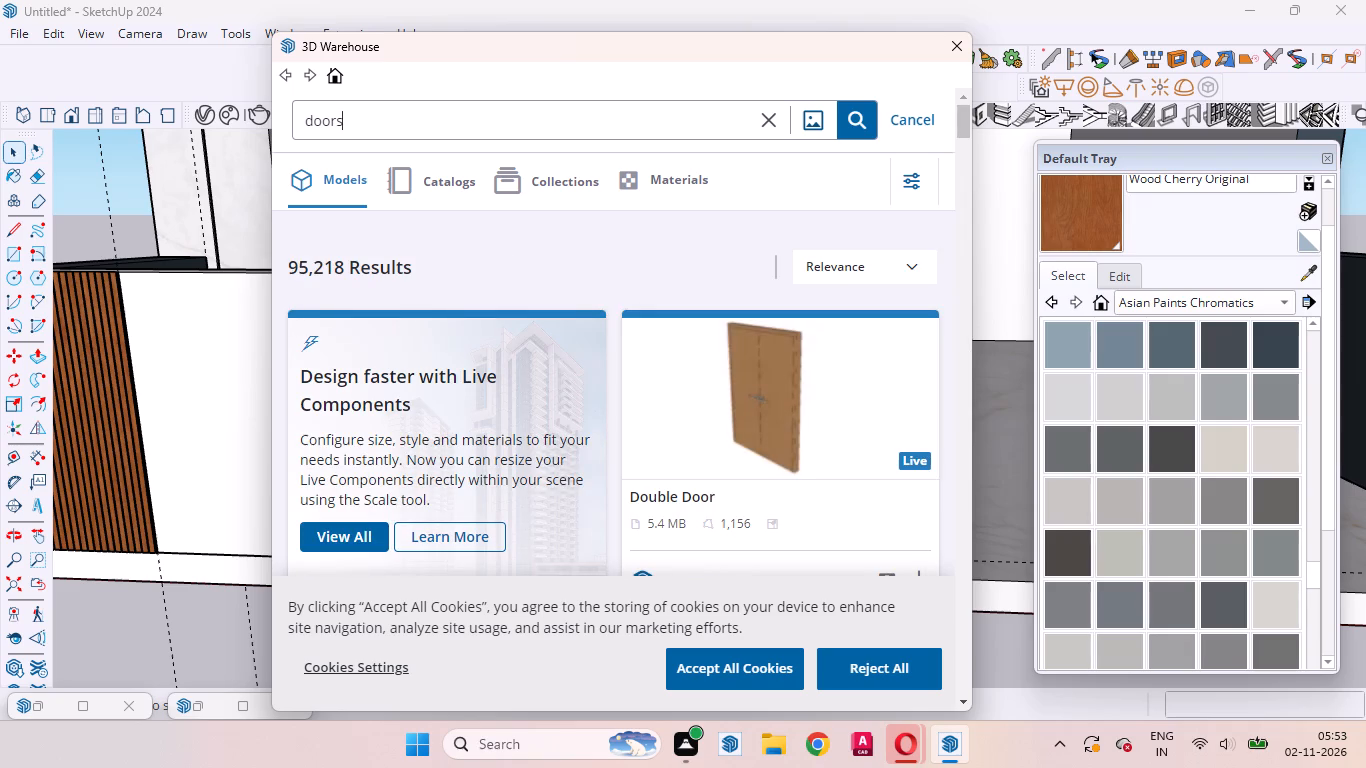
key(BackSpace)
key(BackSpace)
key(BackSpace)
key(BackSpace)
key(BackSpace)
key(BackSpace)
key(BackSpace)
key(BackSpace)
key(BackSpace)
key(BackSpace)
key(BackSpace)
key(BackSpace)
text(gate)
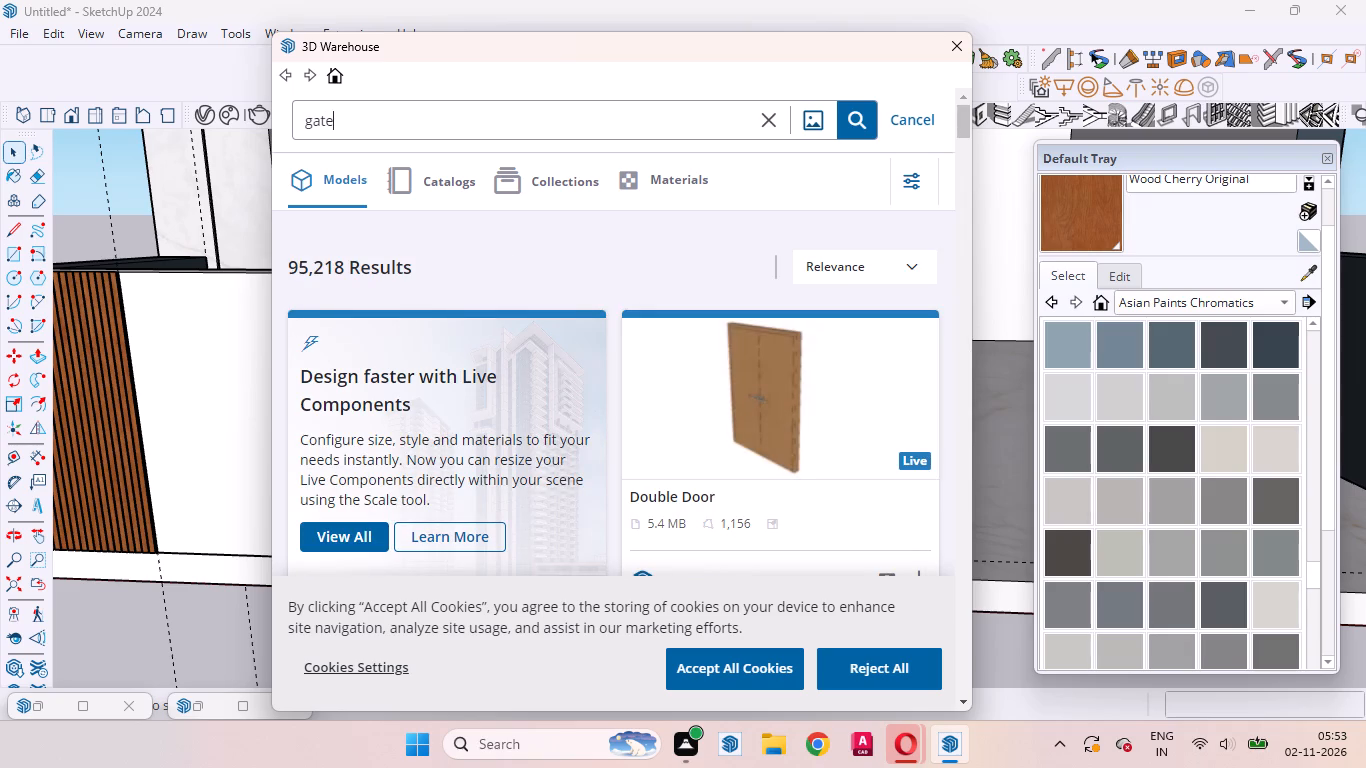
key(Return)
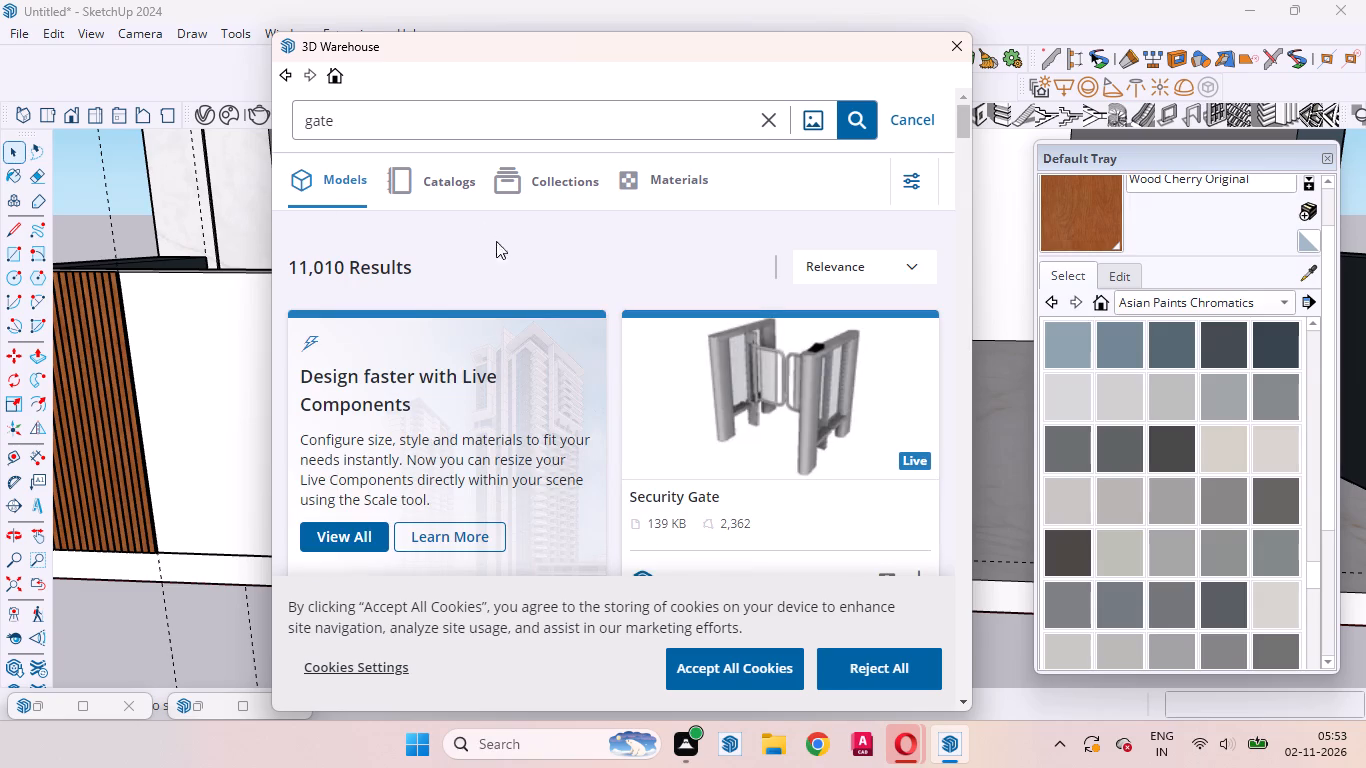
Look through the gate models for a modern double gate that suits the driveway opening.
scroll(598, 380, down, 2)
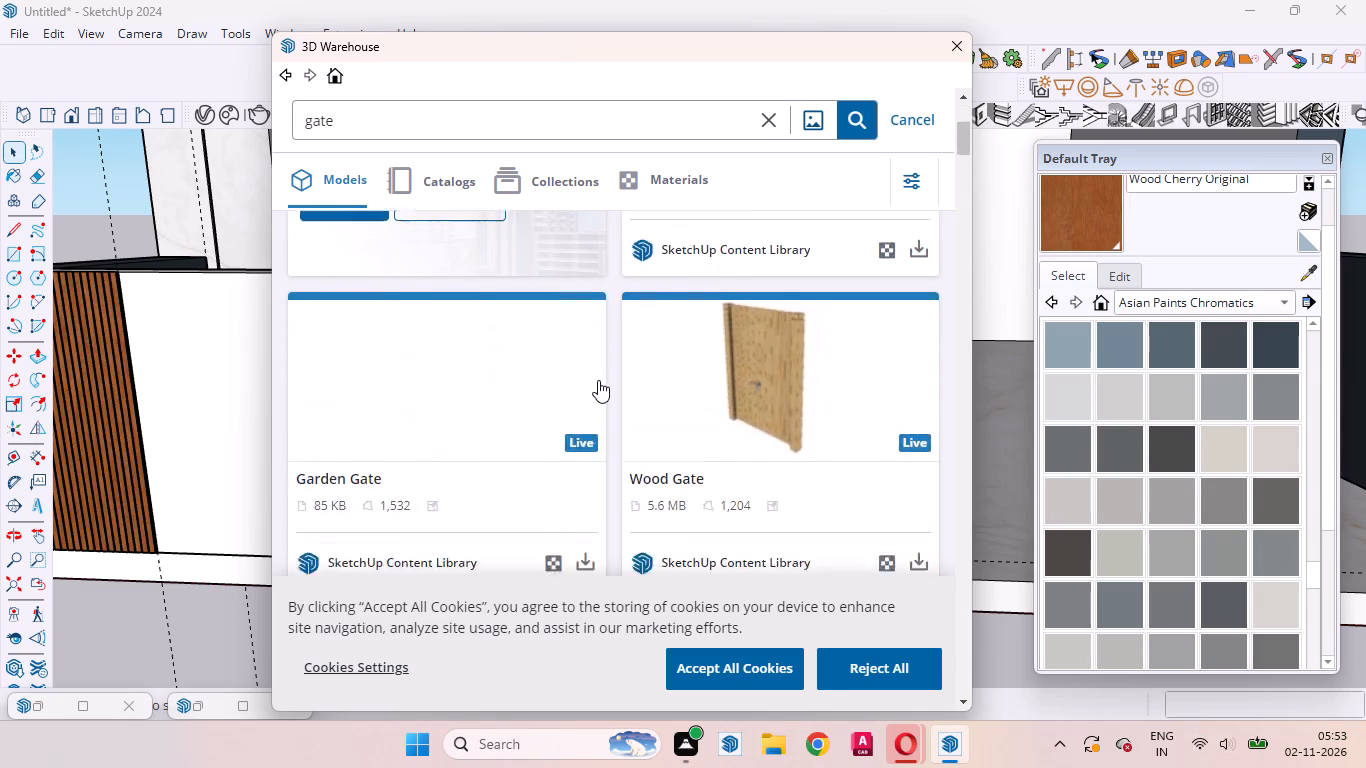
scroll(598, 380, down, 3)
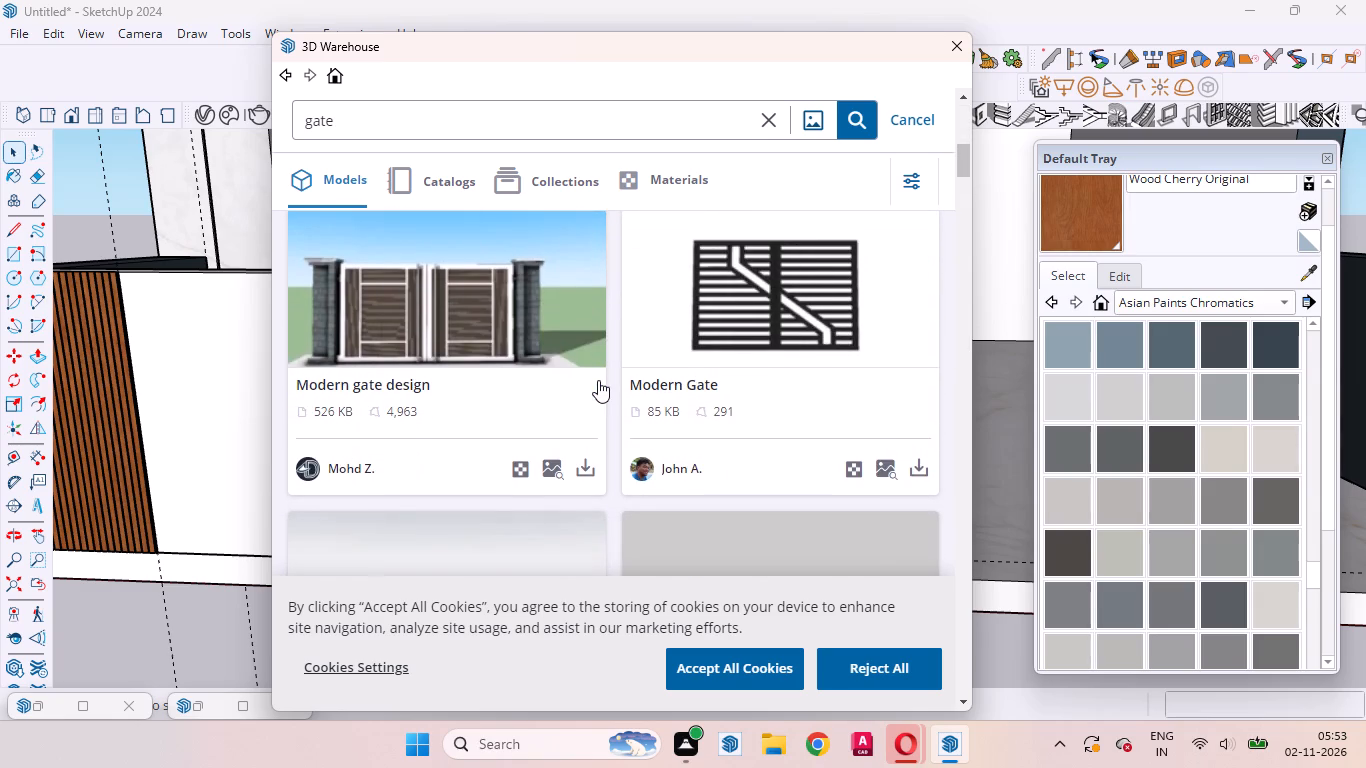
scroll(598, 380, down, 3)
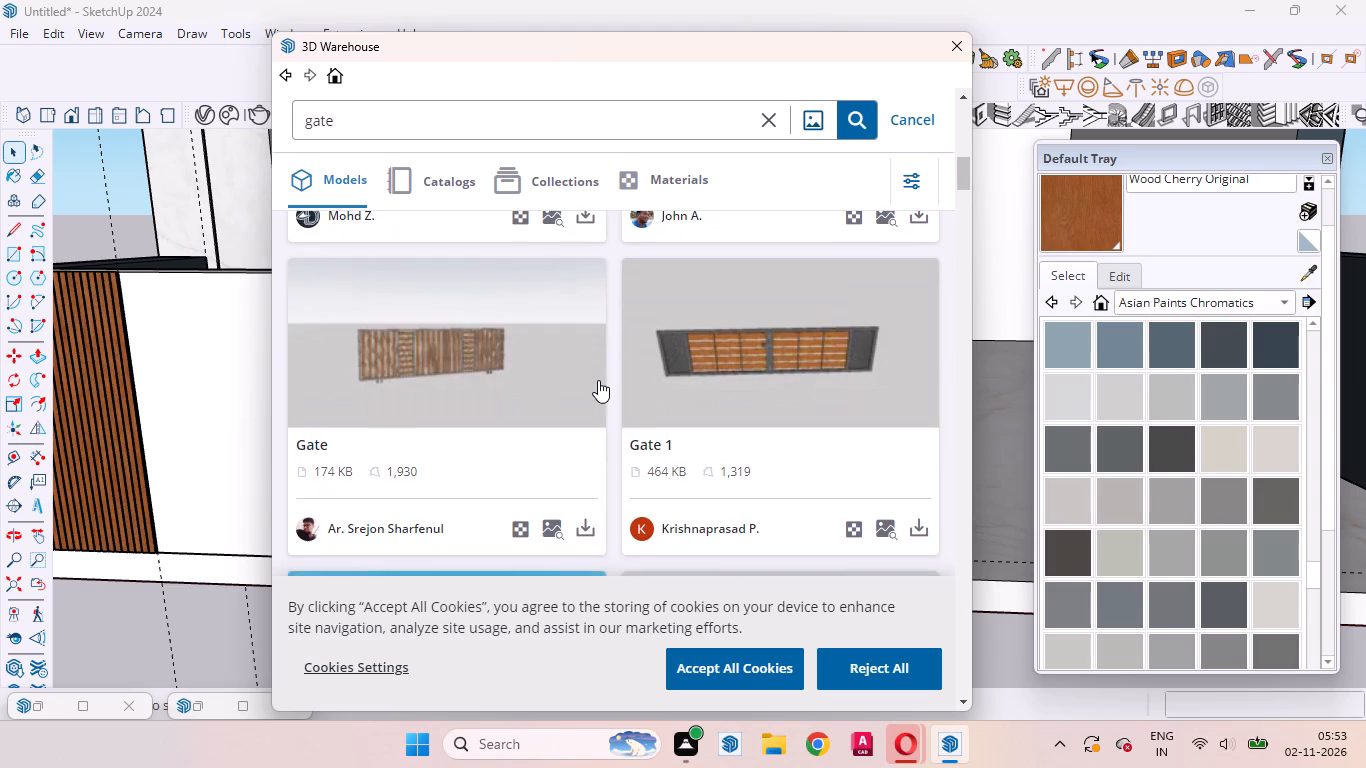
scroll(598, 380, down, 3)
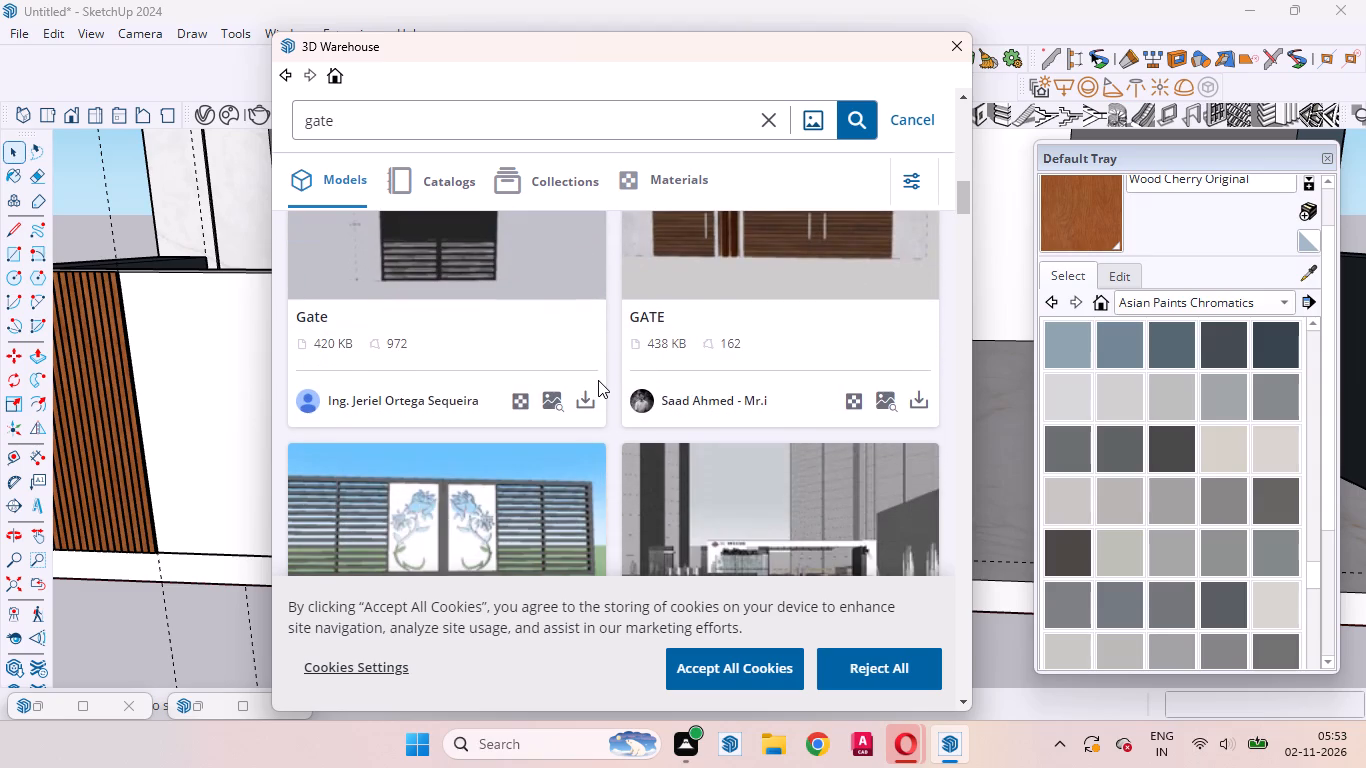
scroll(598, 380, down, 5)
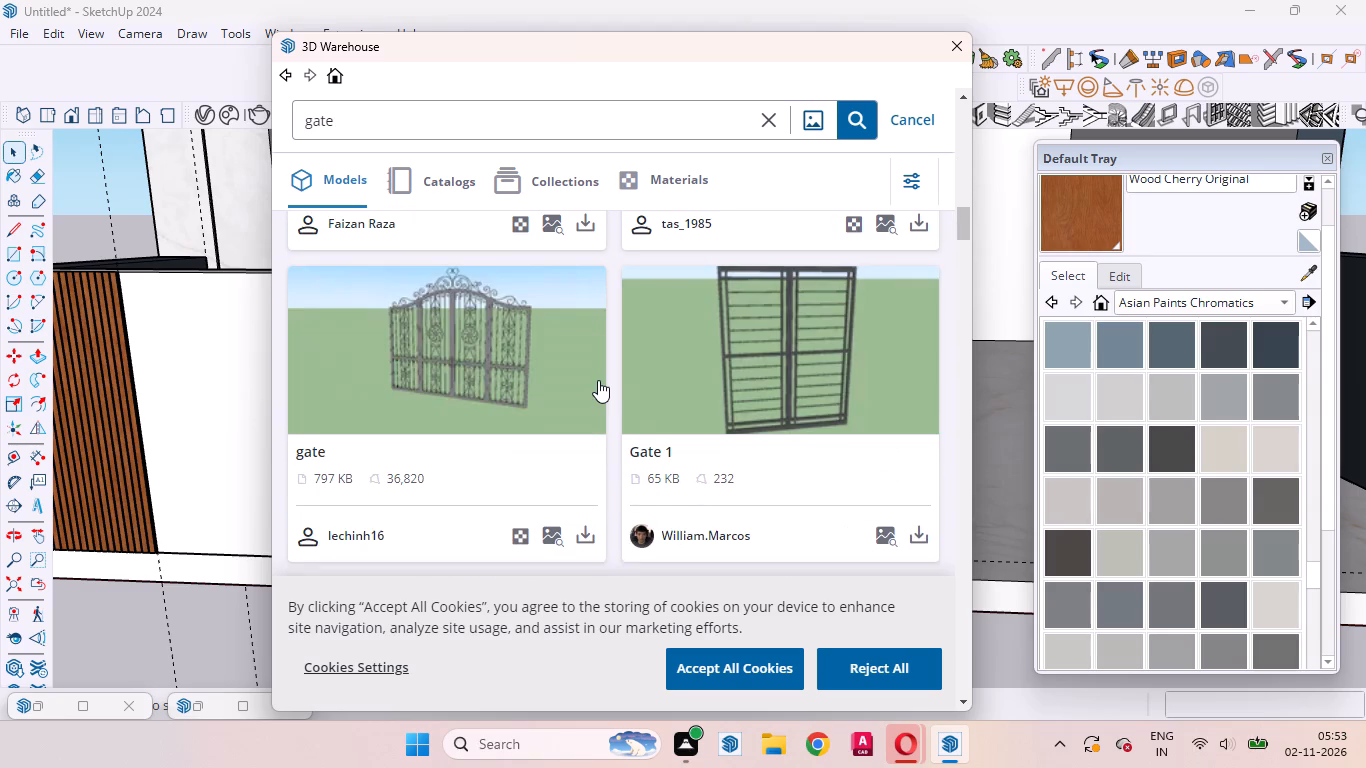
scroll(598, 380, down, 4)
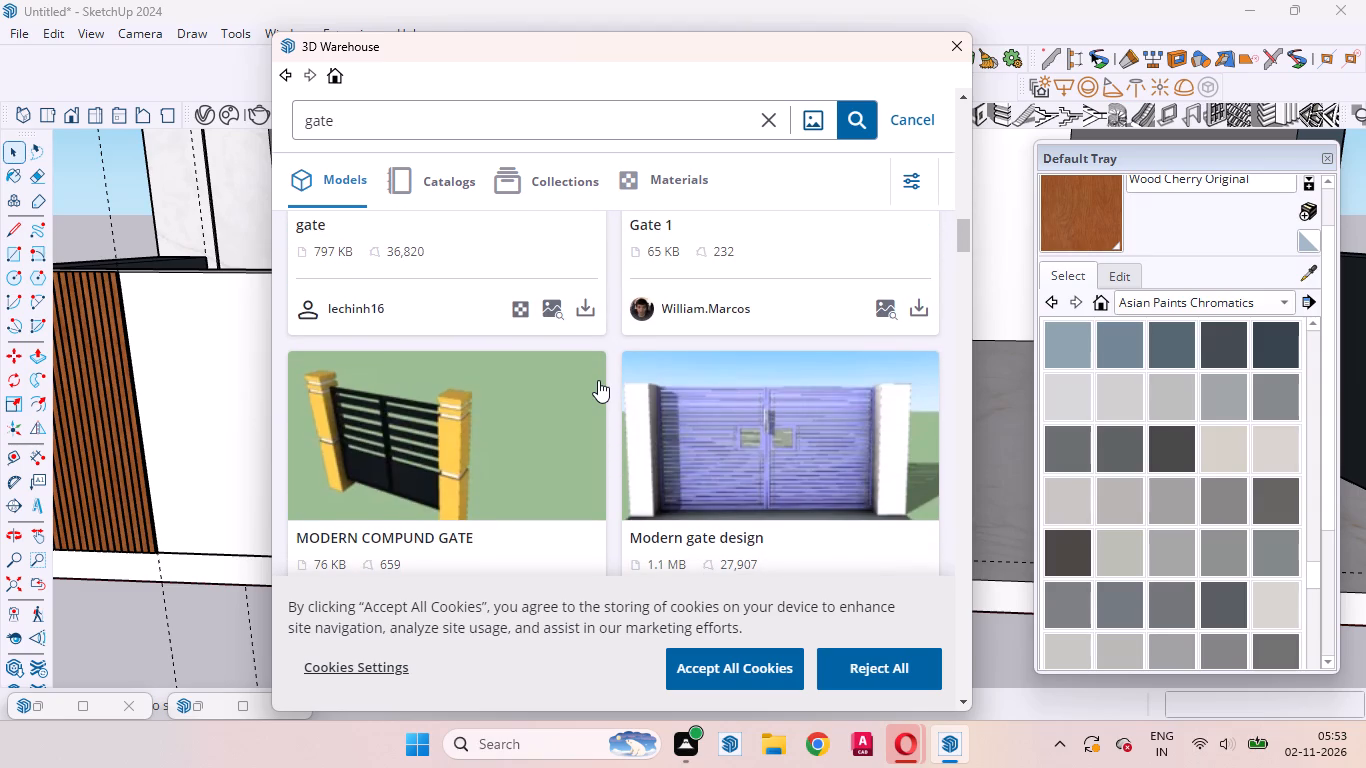
scroll(598, 380, down, 3)
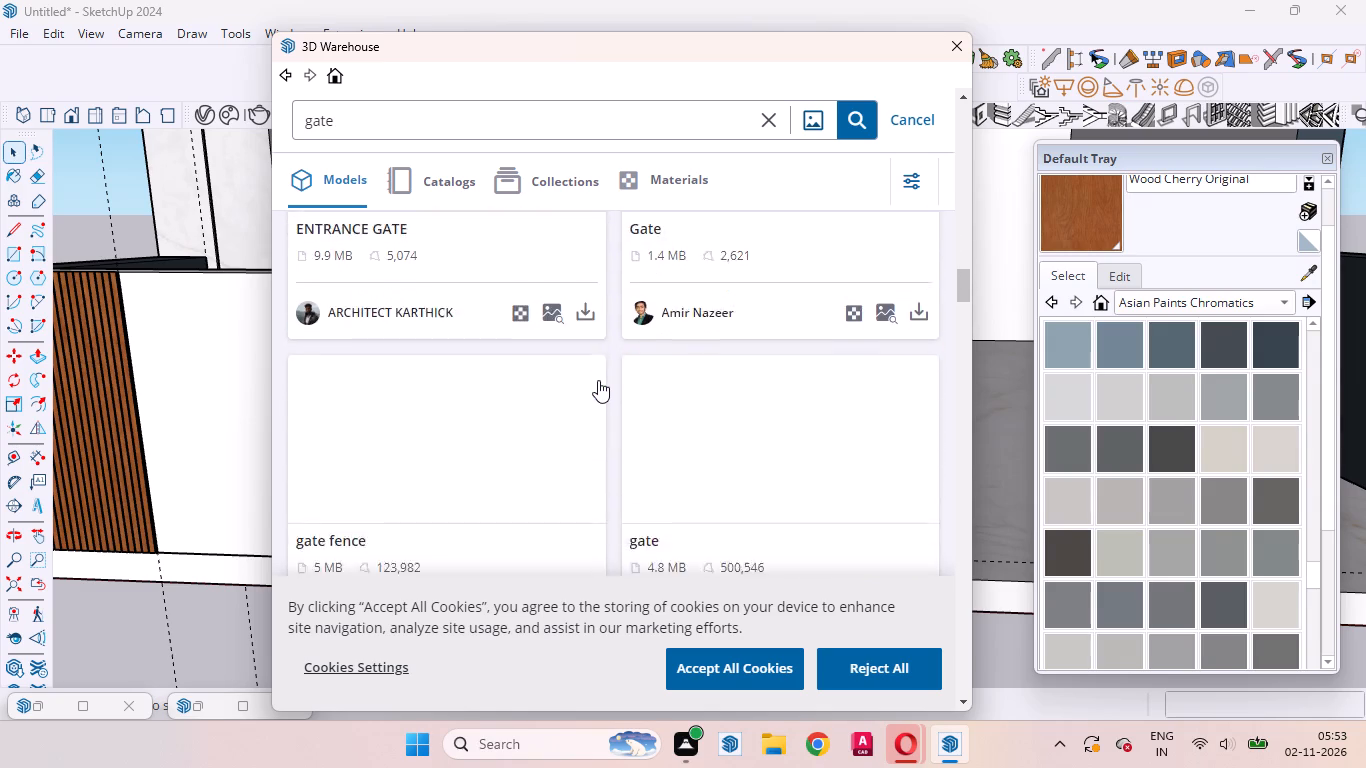
scroll(598, 380, up, 2)
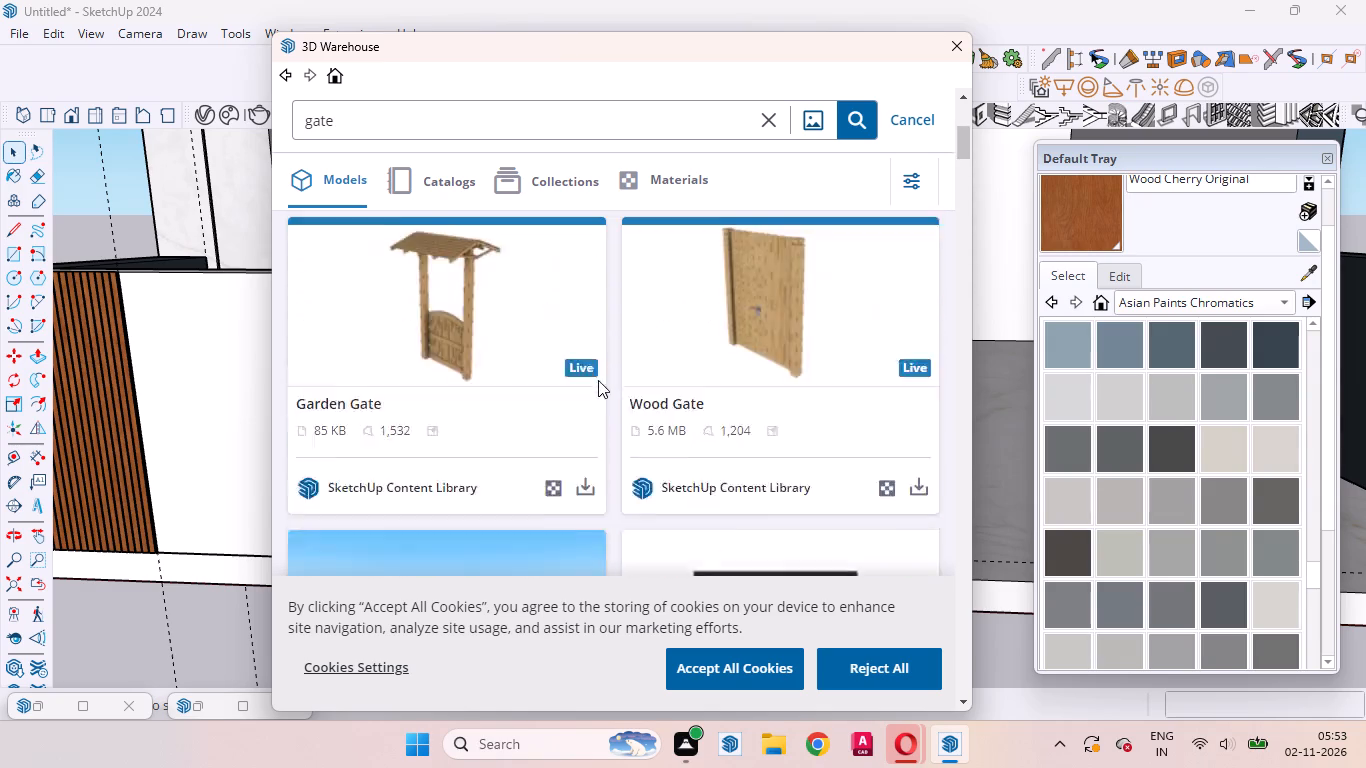
scroll(598, 380, up, 3)
scroll(598, 380, down, 3)
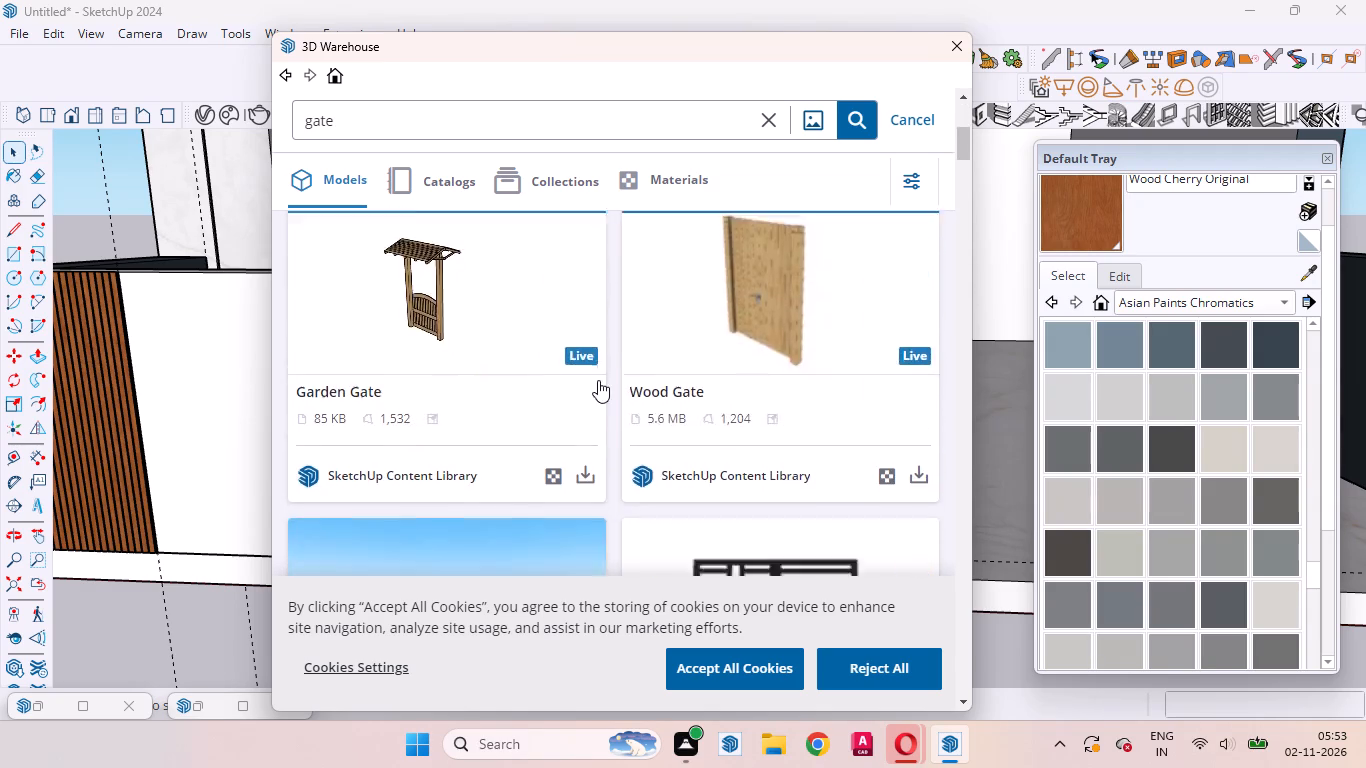
scroll(598, 380, down, 3)
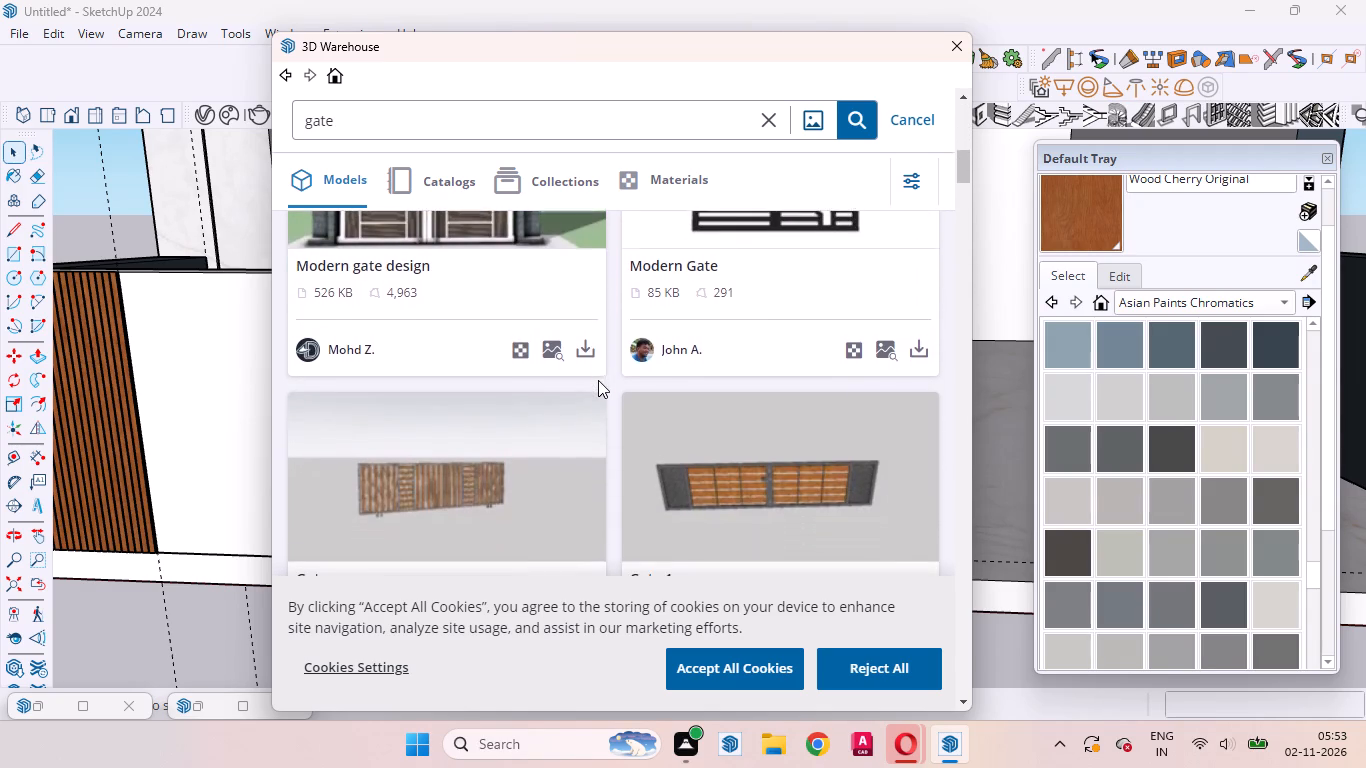
scroll(598, 380, up, 2)
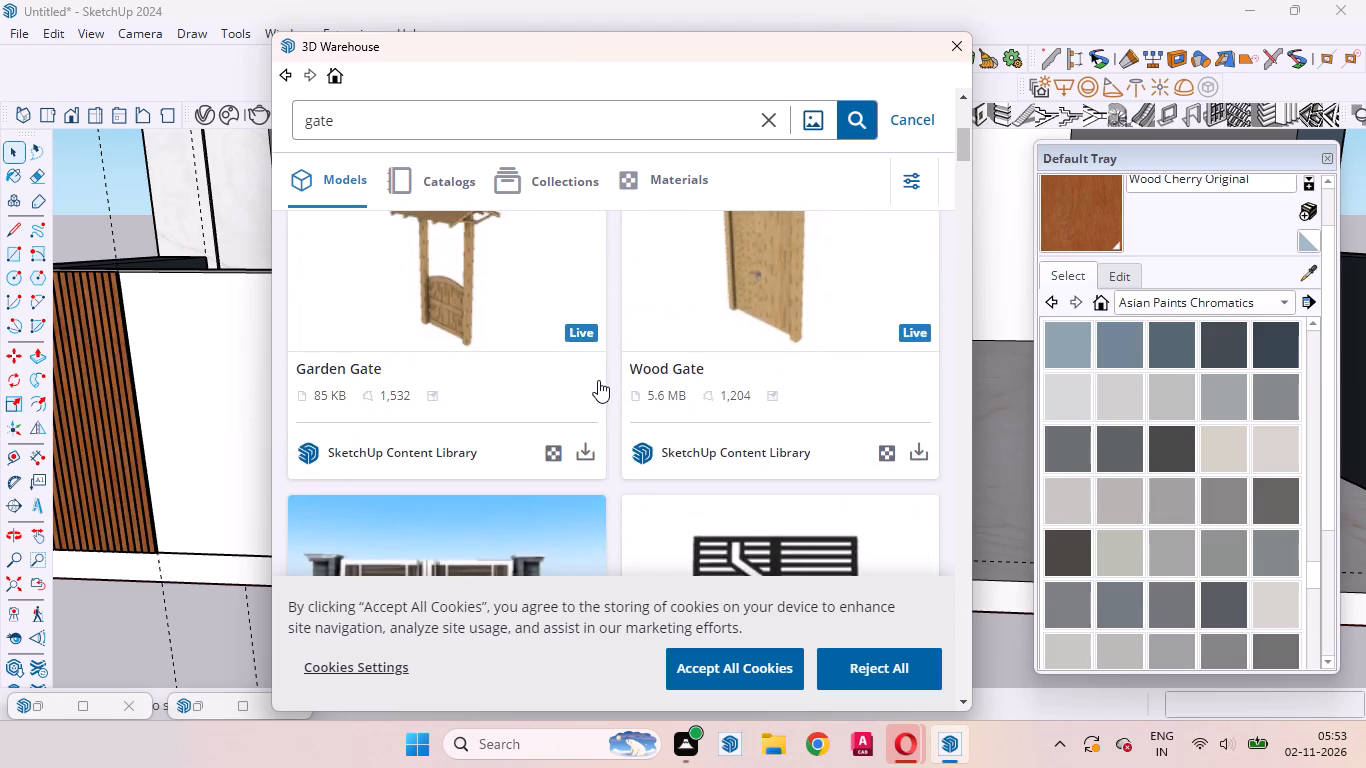
scroll(598, 380, down, 1)
scroll(677, 441, down, 1)
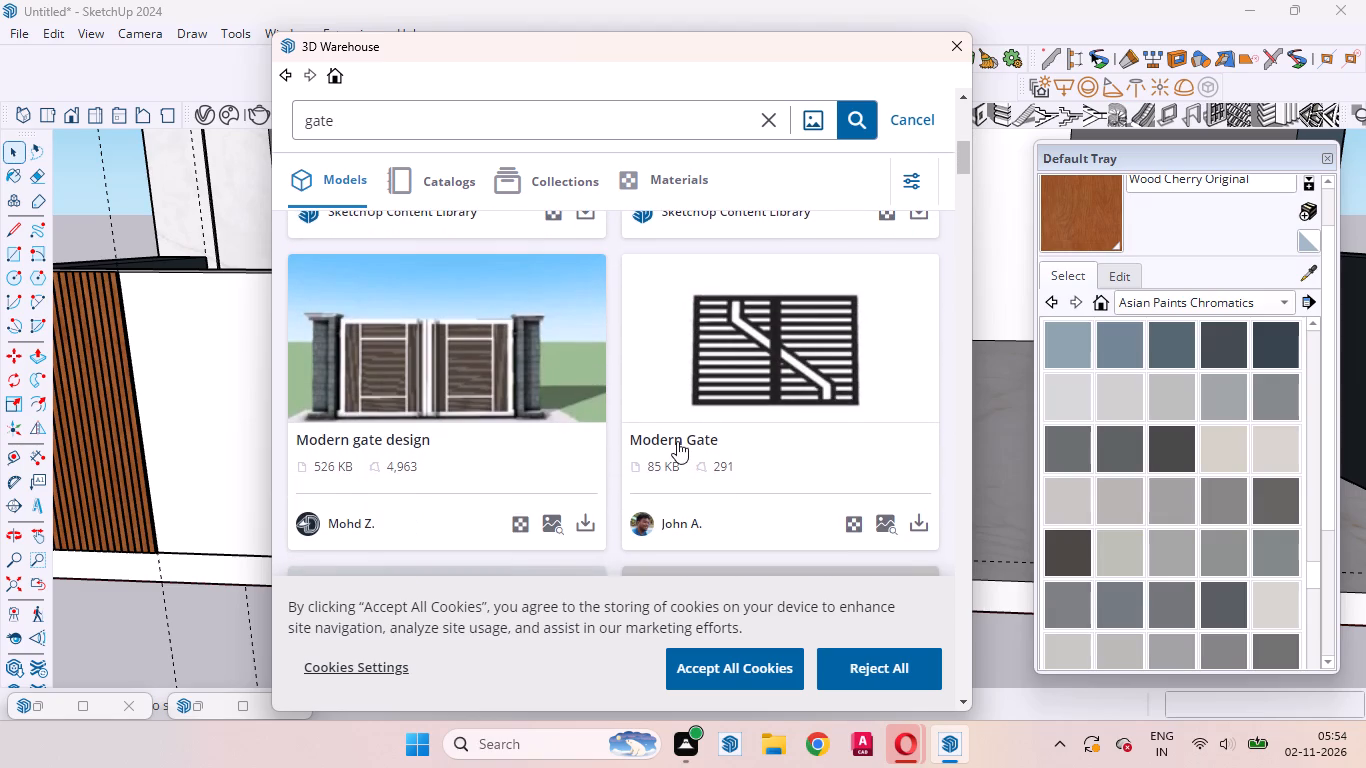
click(918, 533)
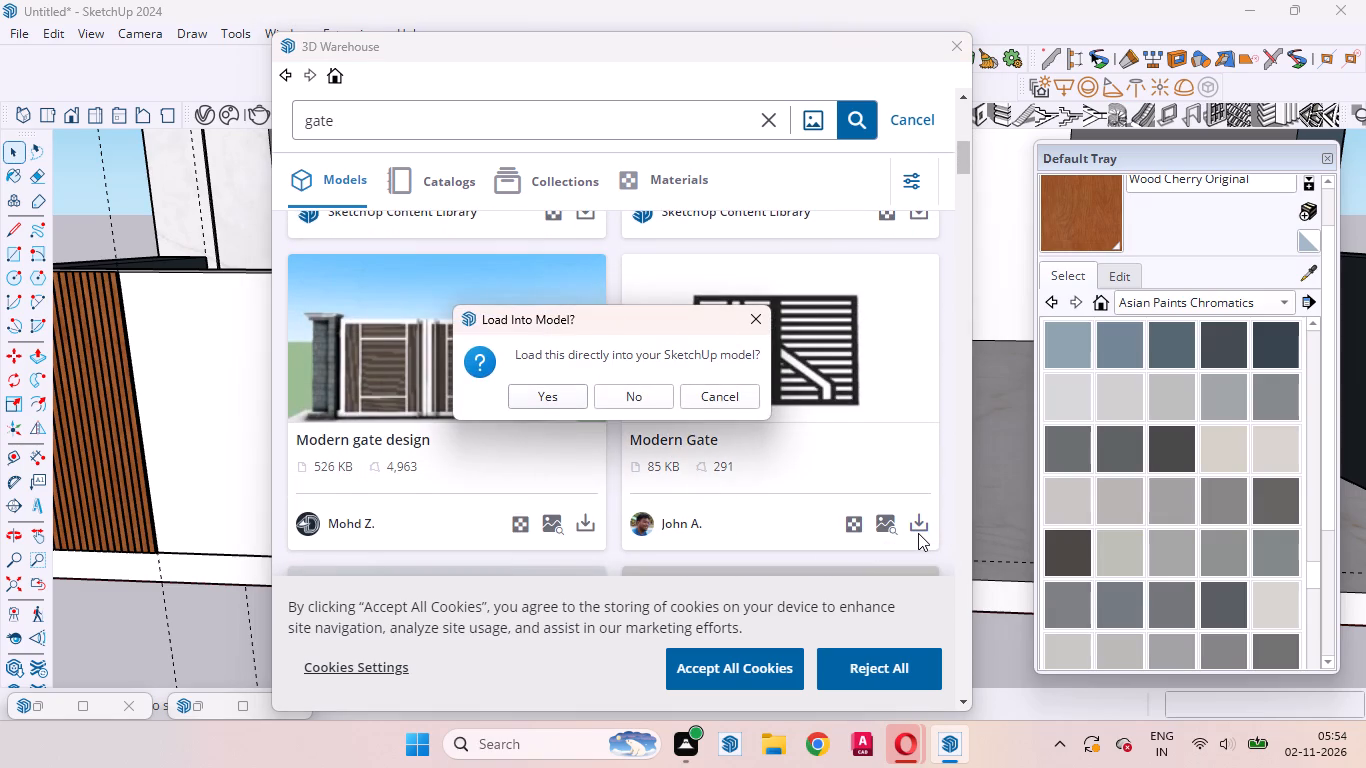
click(566, 394)
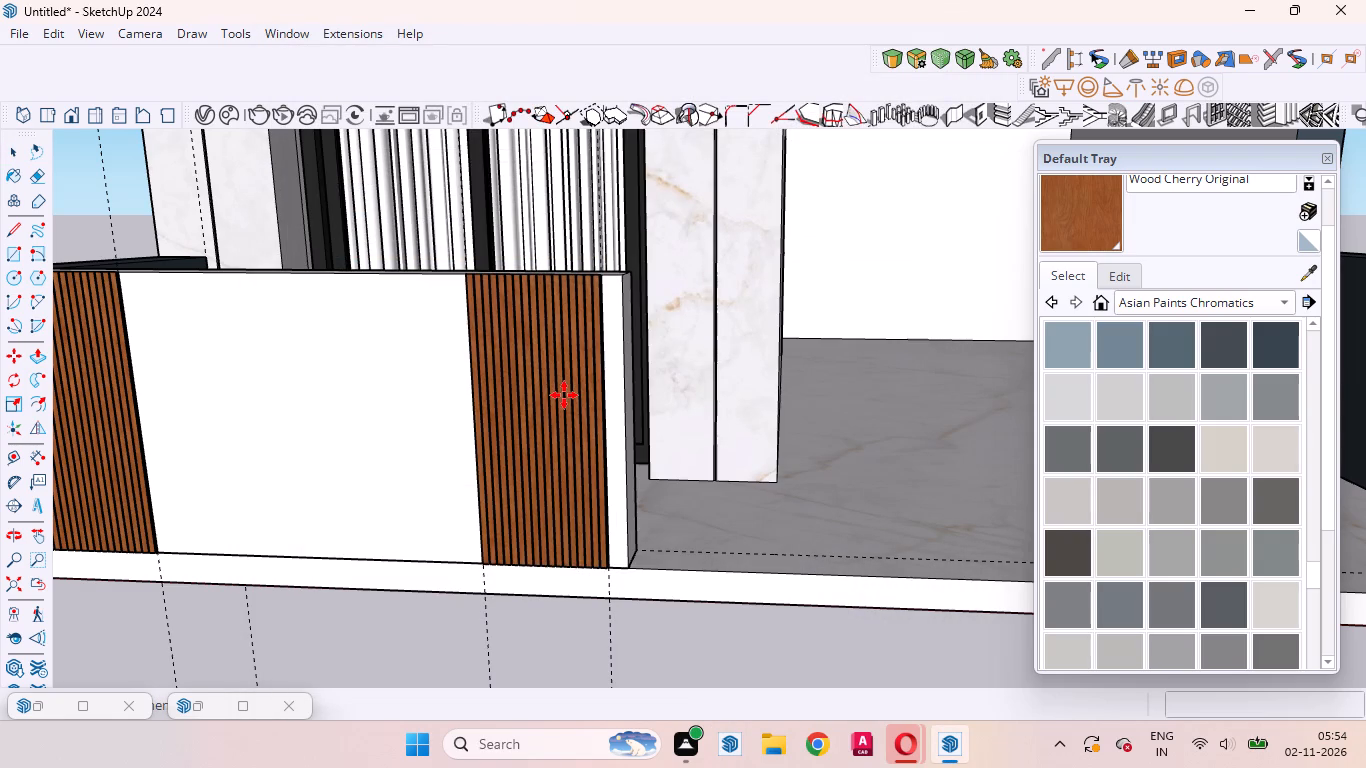
scroll(820, 470, down, 8)
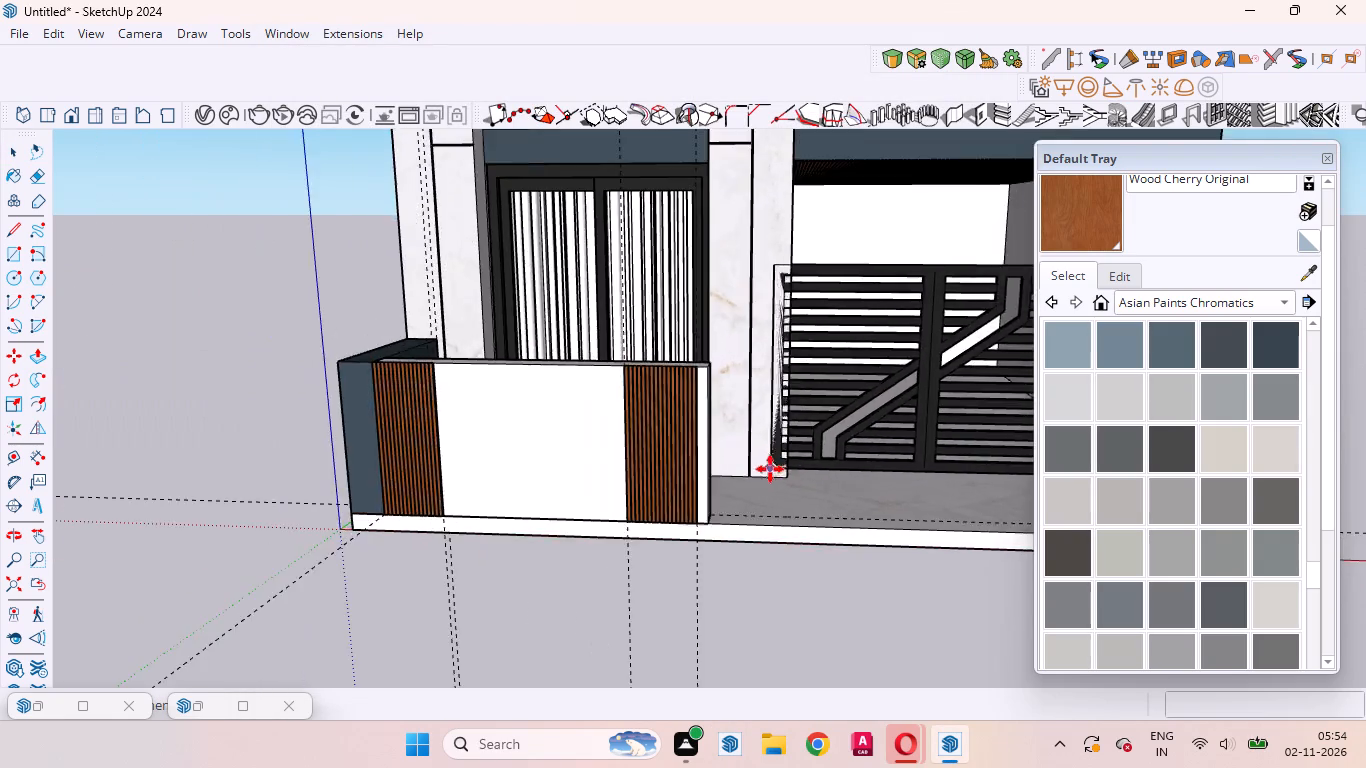
scroll(770, 469, down, 14)
click(797, 599)
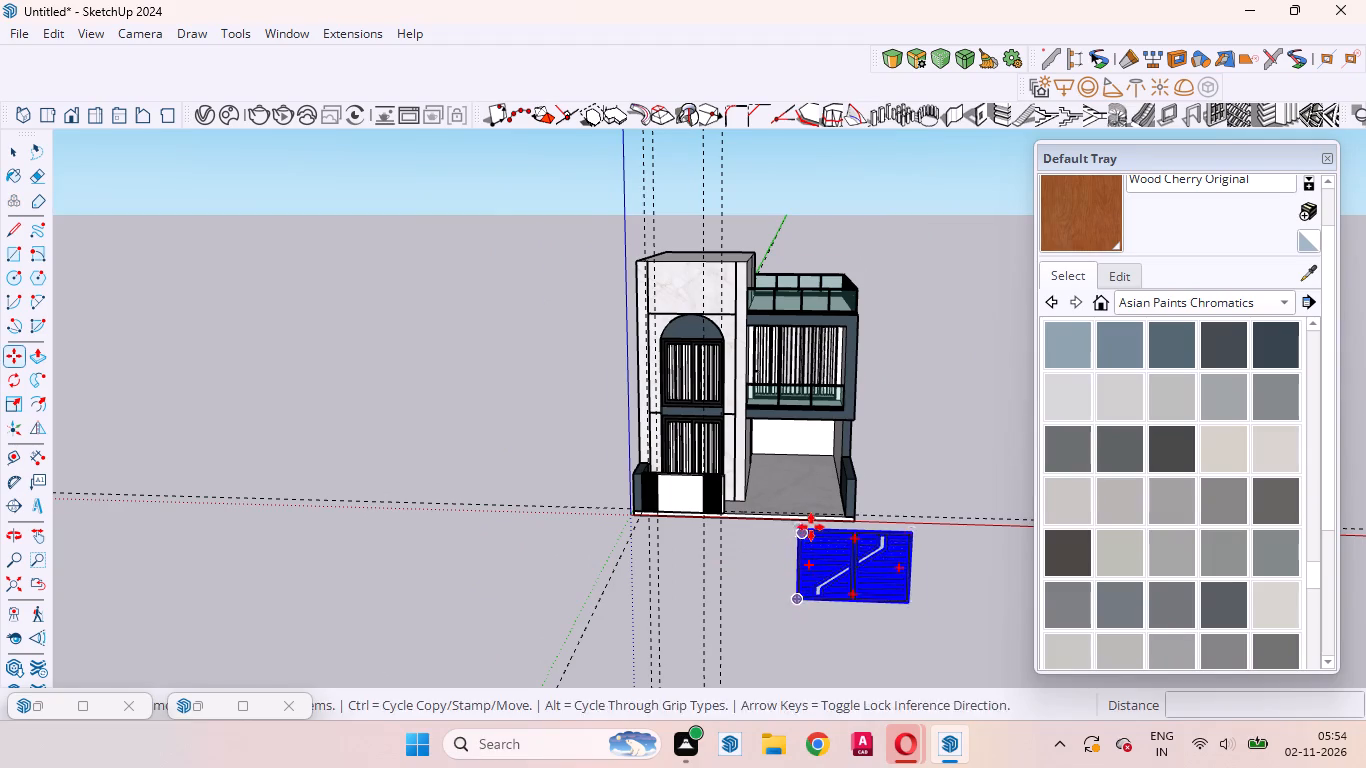
scroll(810, 527, up, 12)
middle_drag(767, 594, 997, 751)
scroll(992, 667, up, 1)
scroll(828, 481, down, 11)
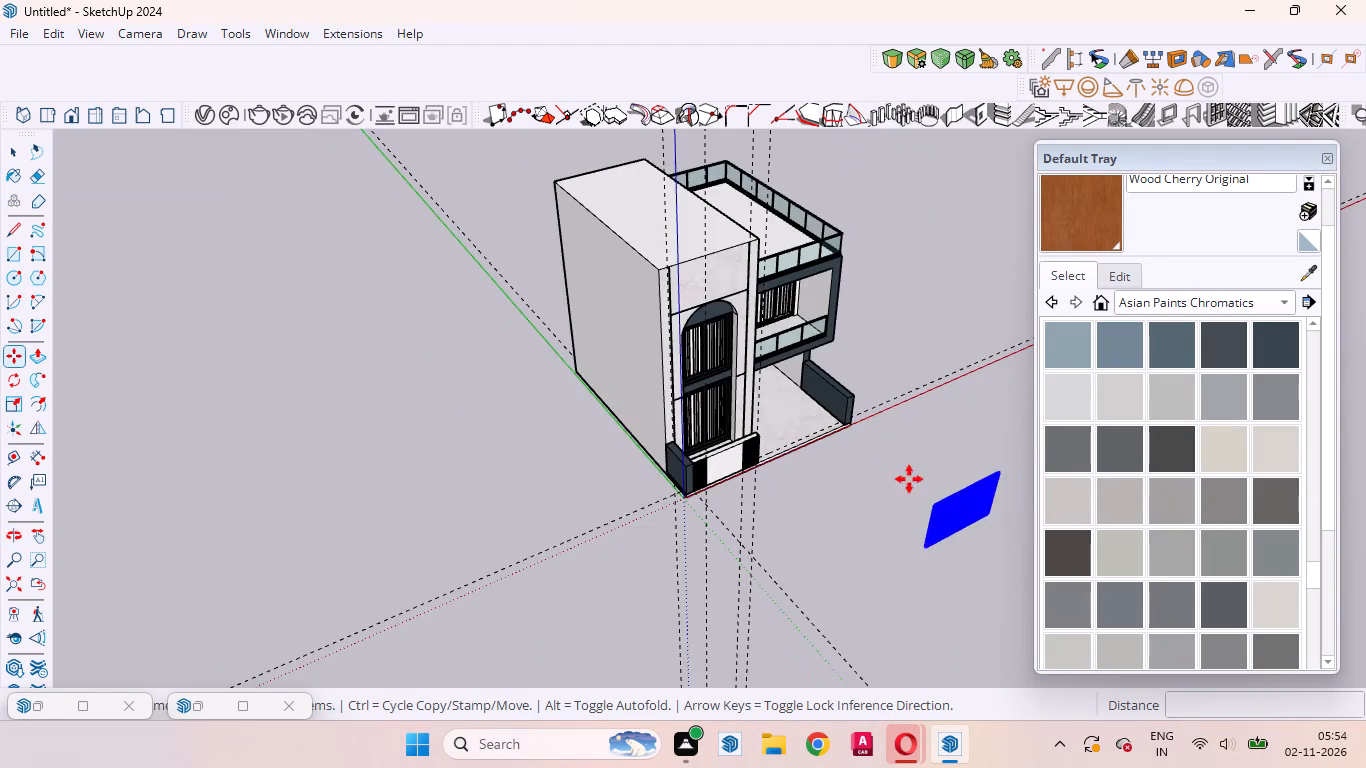
Move the gate from the ground into the driveway opening, onto the floor slab's front edge beside the front wall.
click(940, 528)
click(782, 435)
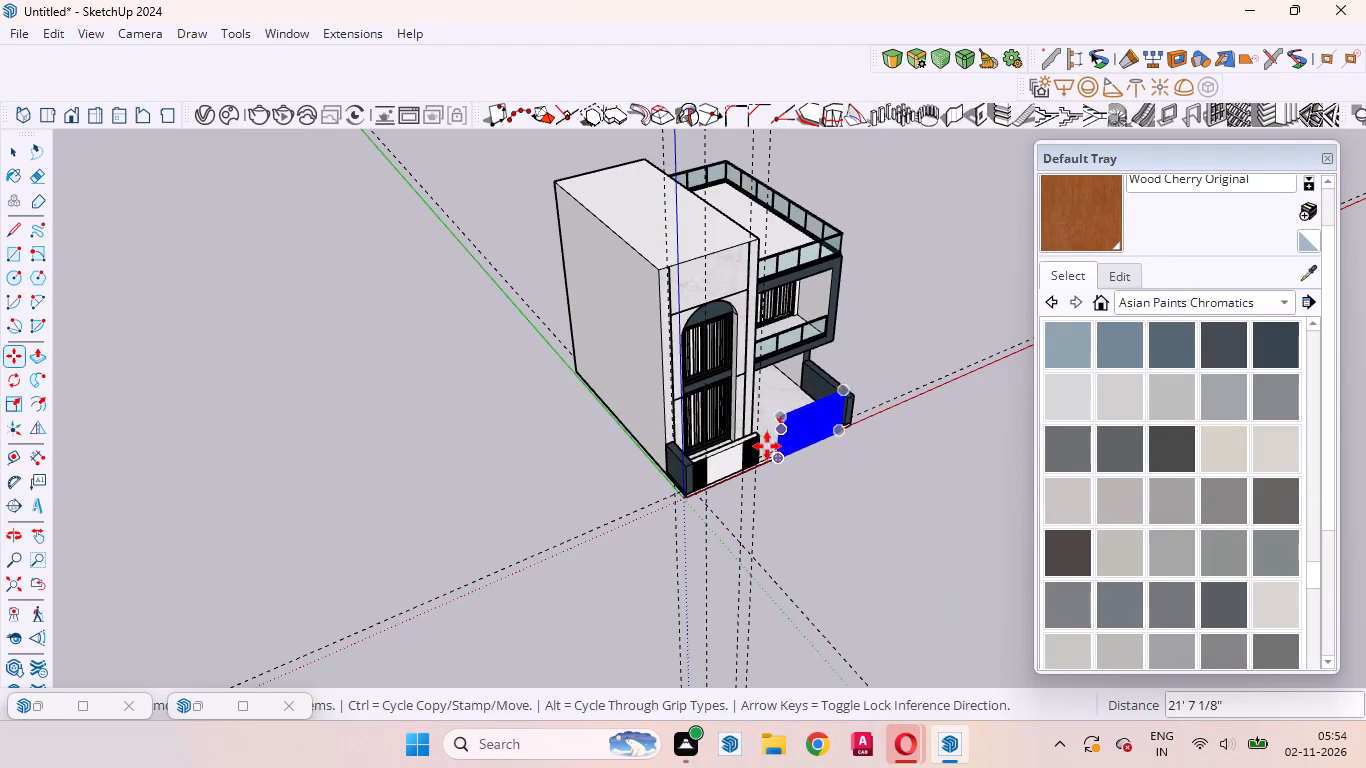
scroll(767, 447, up, 20)
scroll(767, 447, up, 4)
middle_drag(762, 471, 856, 477)
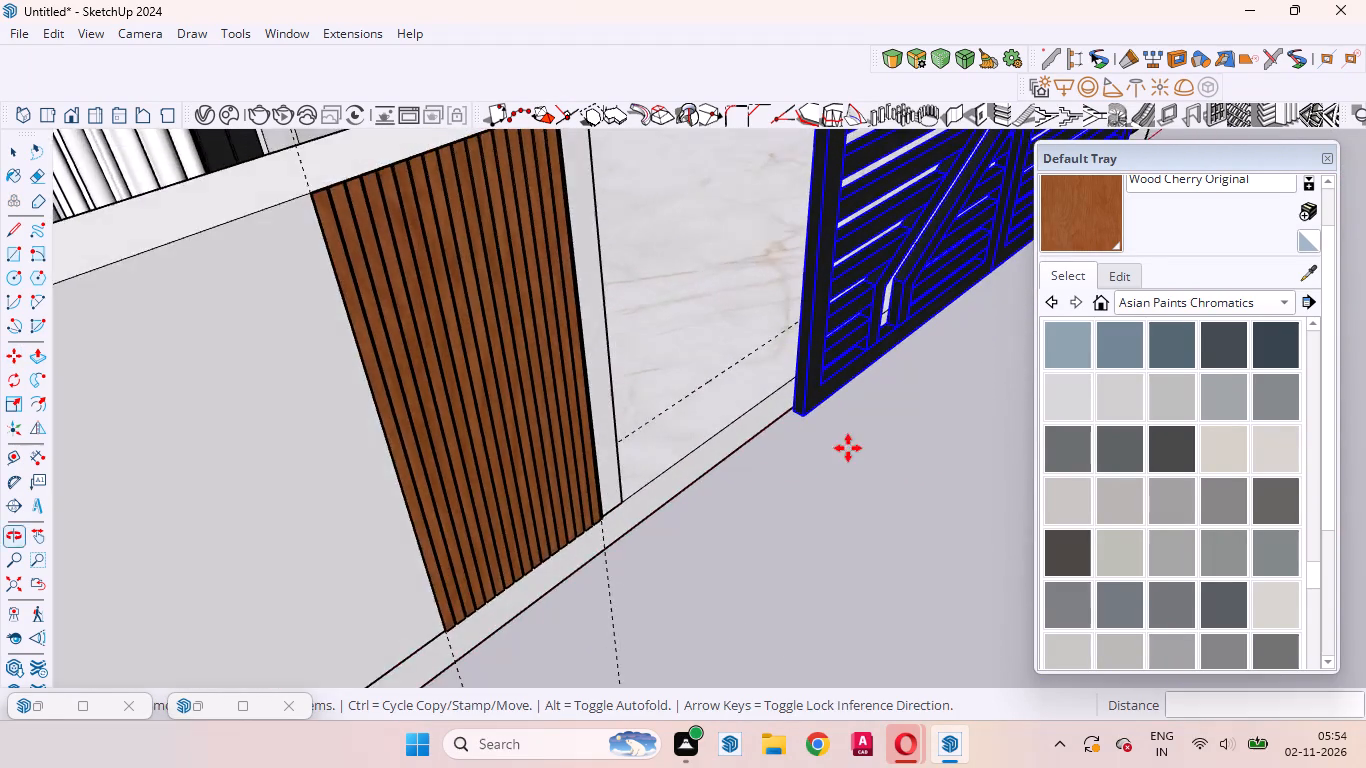
scroll(822, 433, up, 11)
click(785, 394)
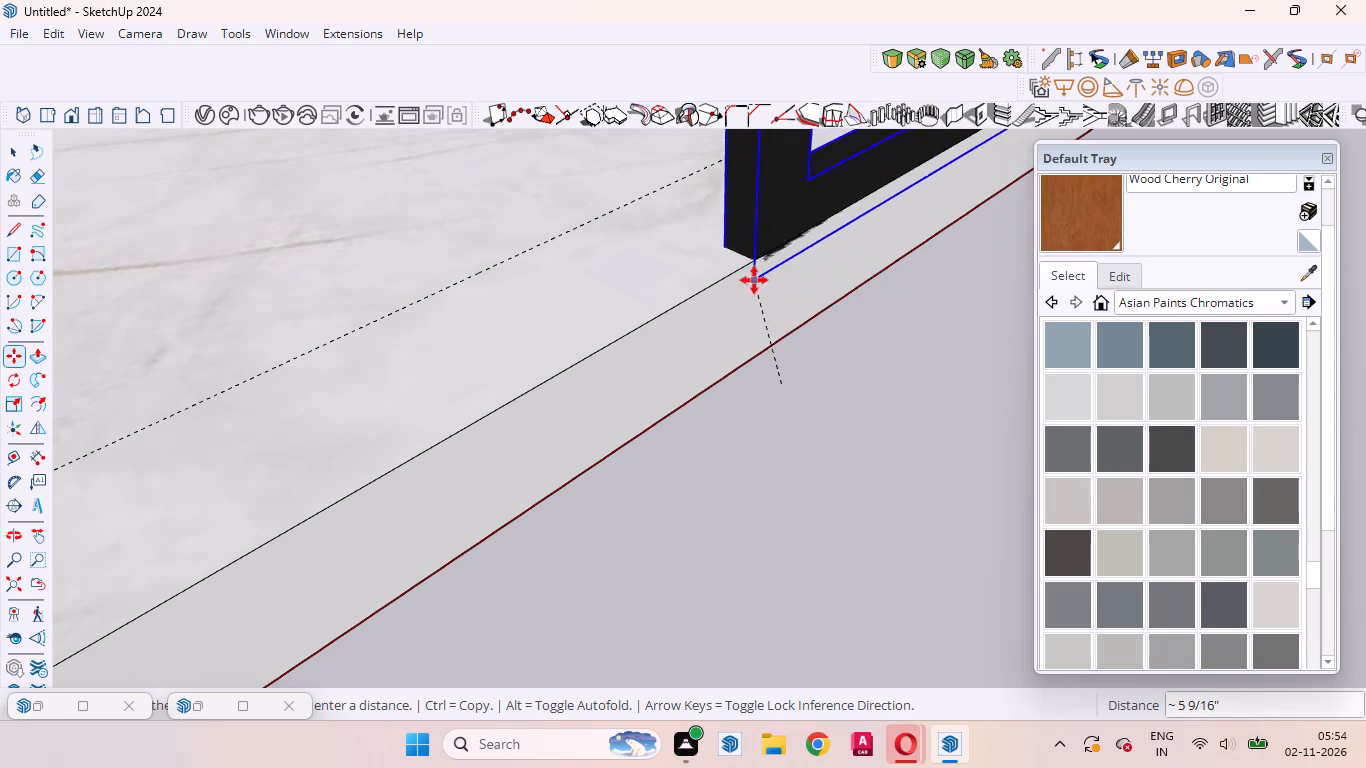
click(740, 244)
Move the gate by its bottom corner along the slab until it meets the free end of the front wall.
scroll(701, 233, up, 10)
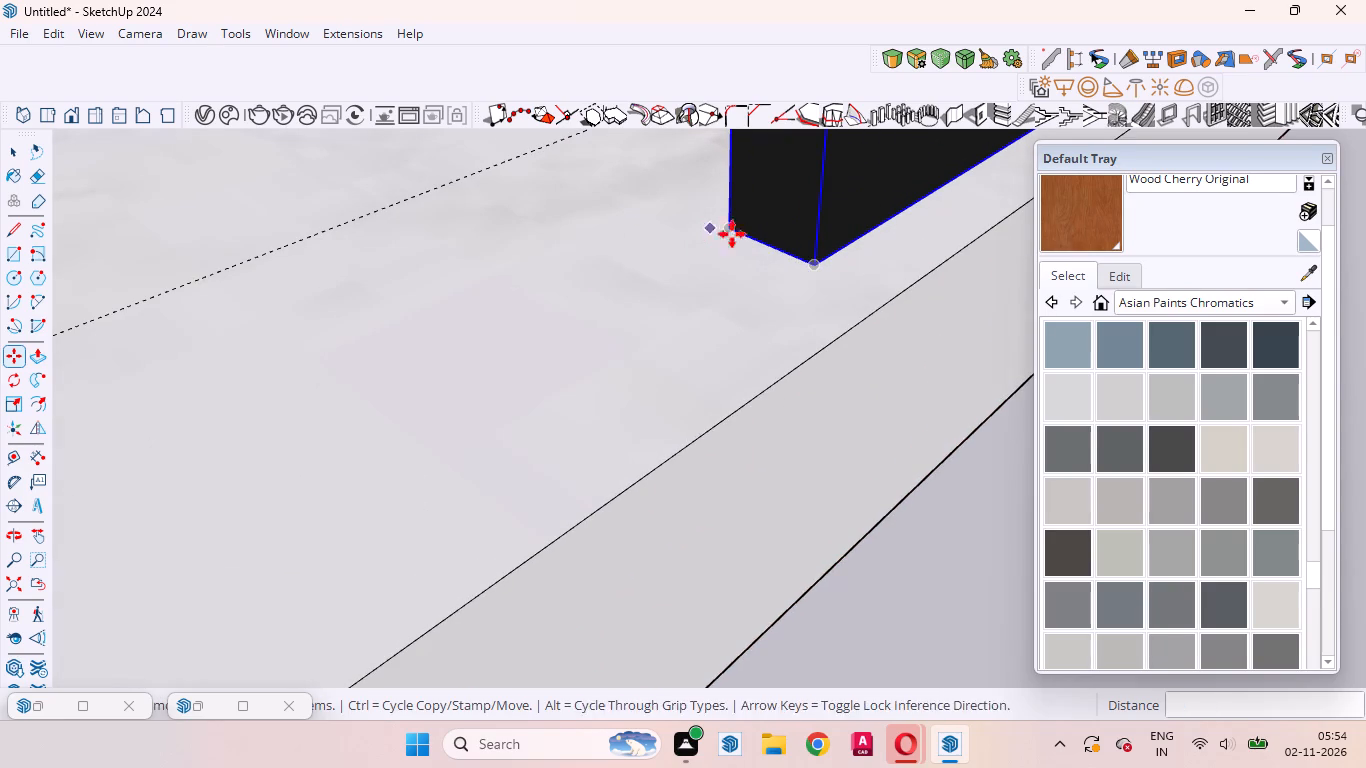
click(818, 263)
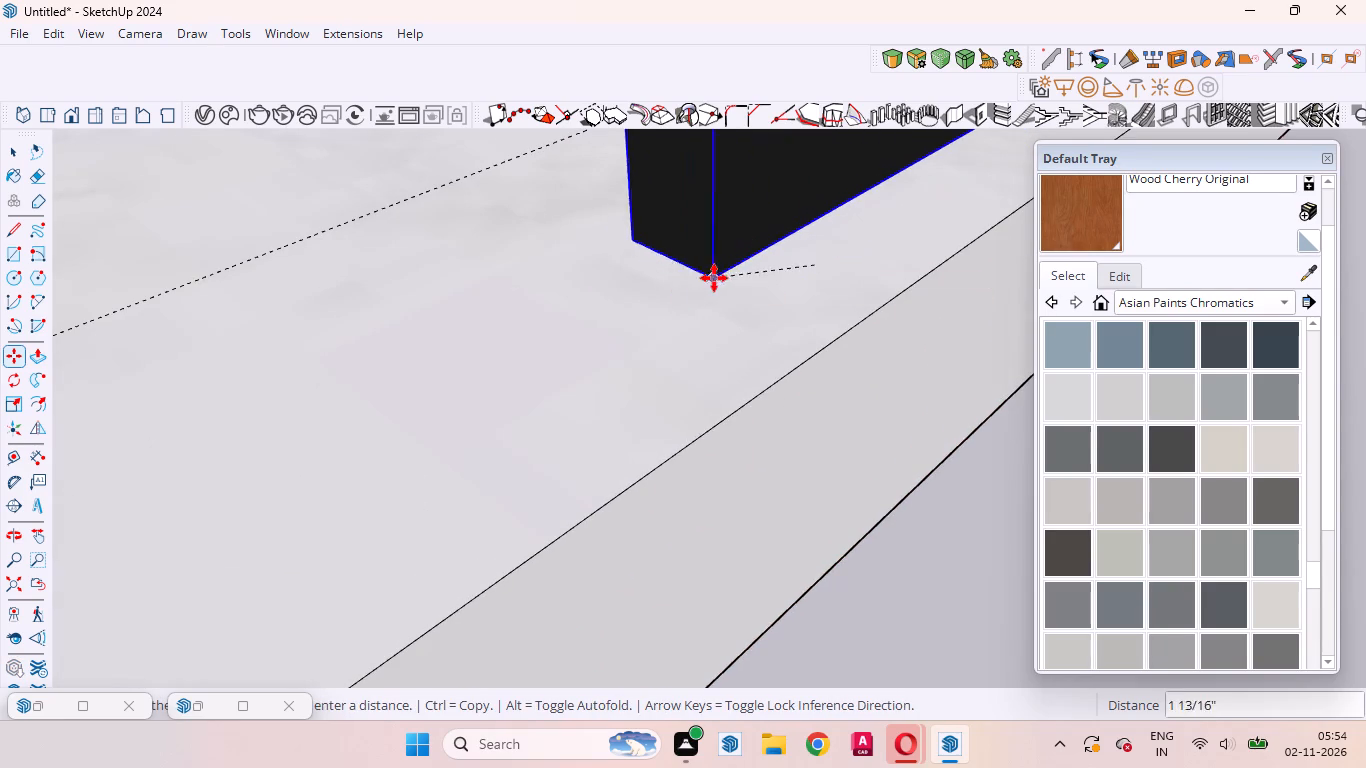
scroll(739, 269, down, 20)
scroll(739, 269, down, 3)
middle_drag(686, 296, 384, 403)
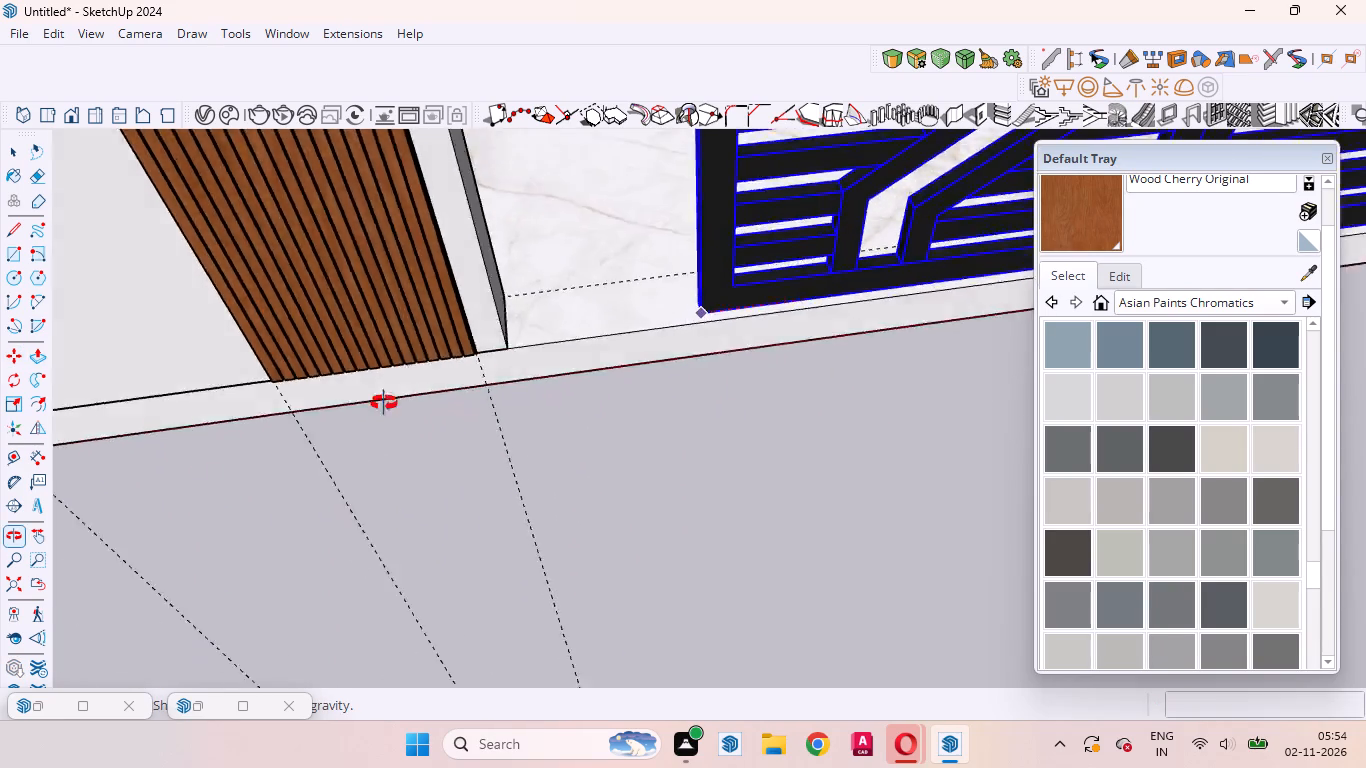
middle_drag(384, 403, 292, 428)
scroll(519, 287, up, 10)
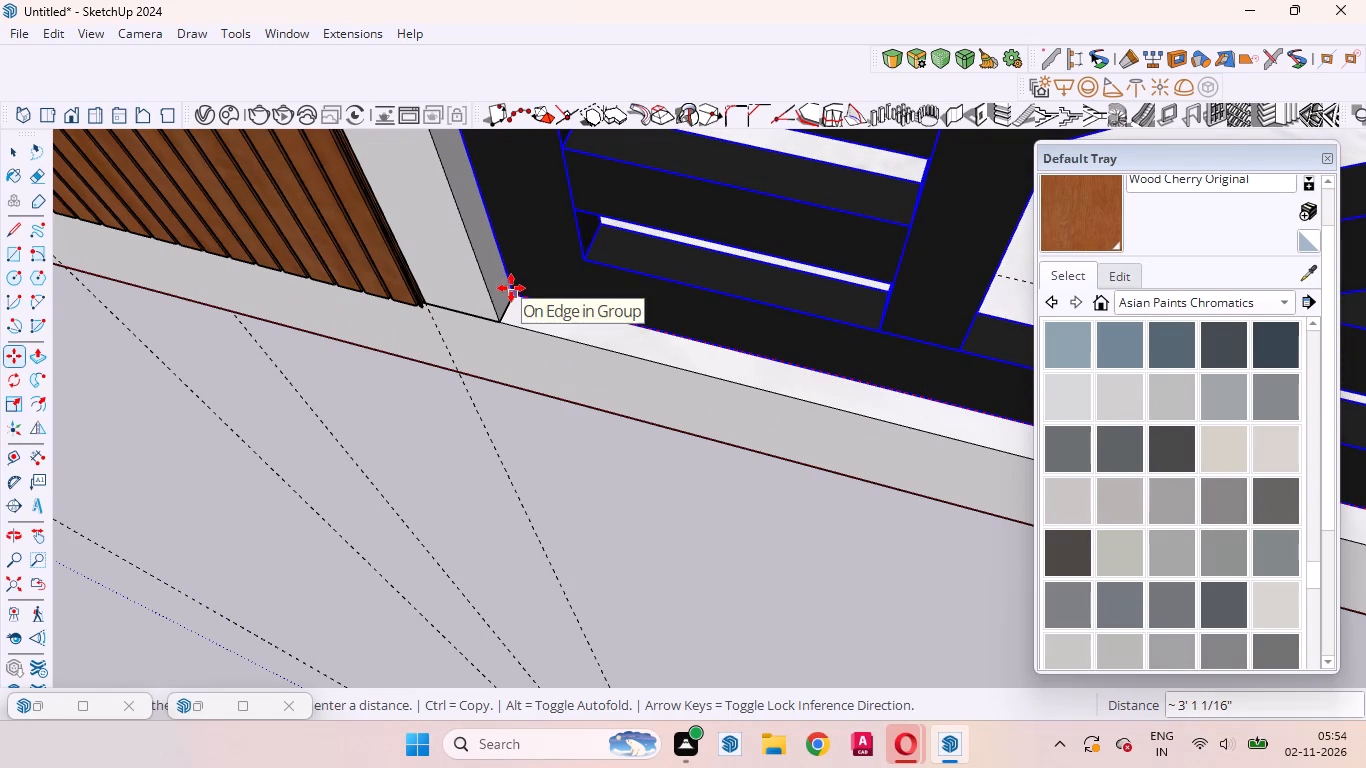
click(511, 288)
scroll(599, 378, down, 20)
scroll(599, 378, down, 10)
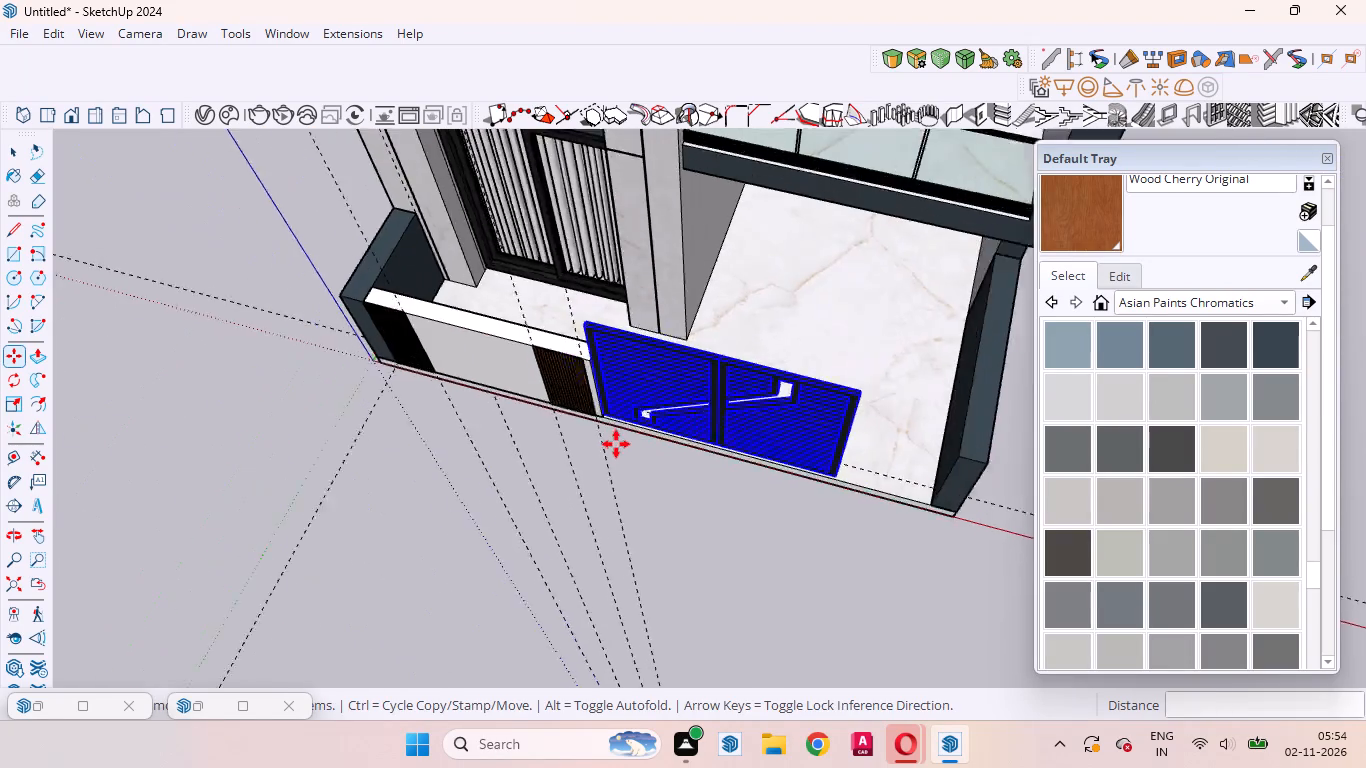
Scale the gate's height down to about 0.67, level with the top of the front wall.
middle_drag(625, 478, 790, 144)
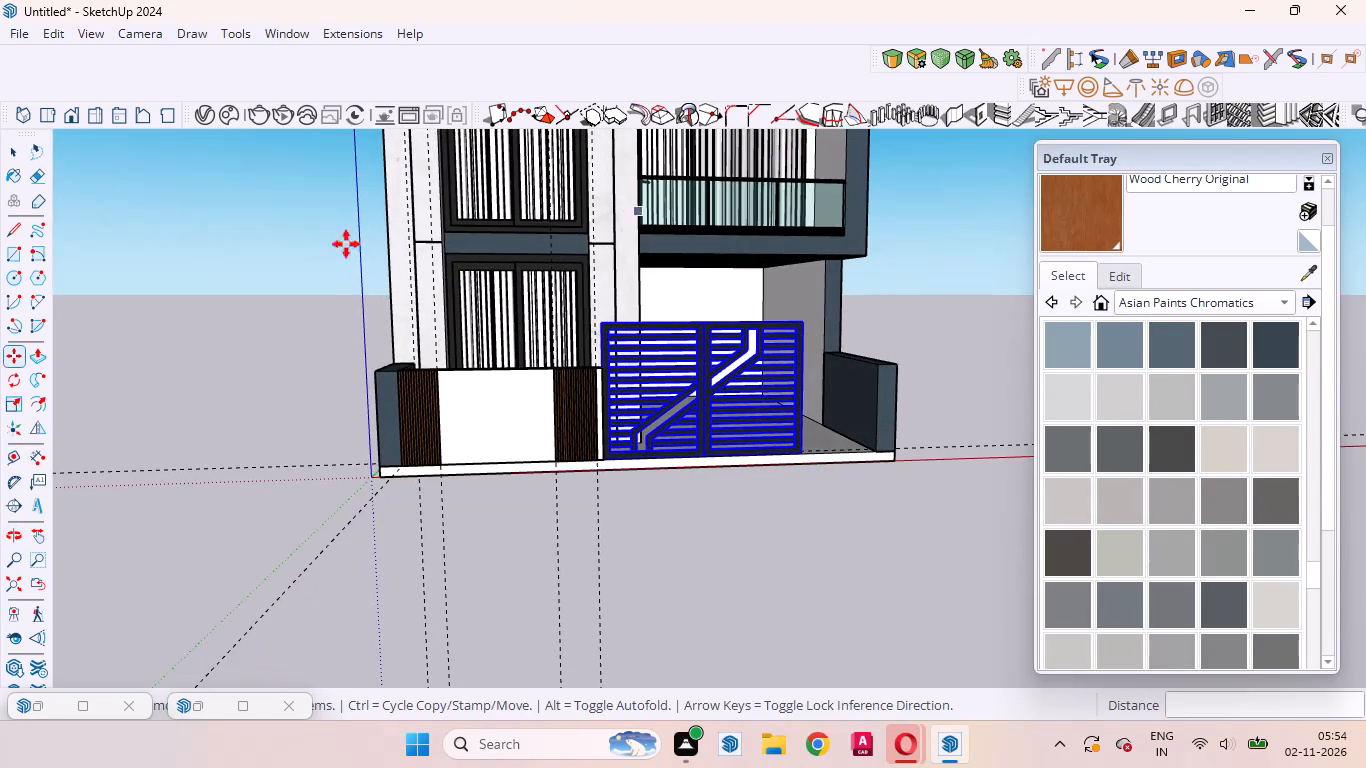
click(22, 399)
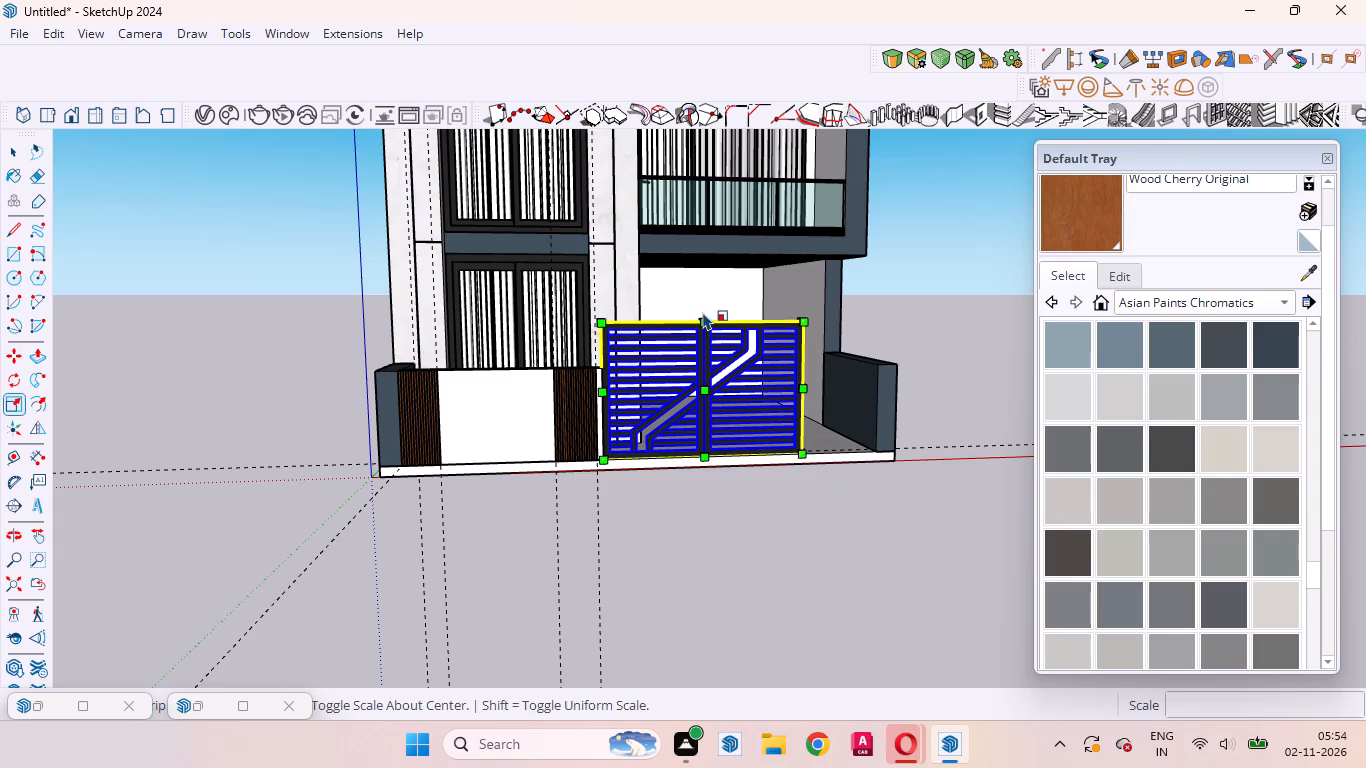
scroll(705, 307, up, 6)
middle_drag(717, 346, 807, 438)
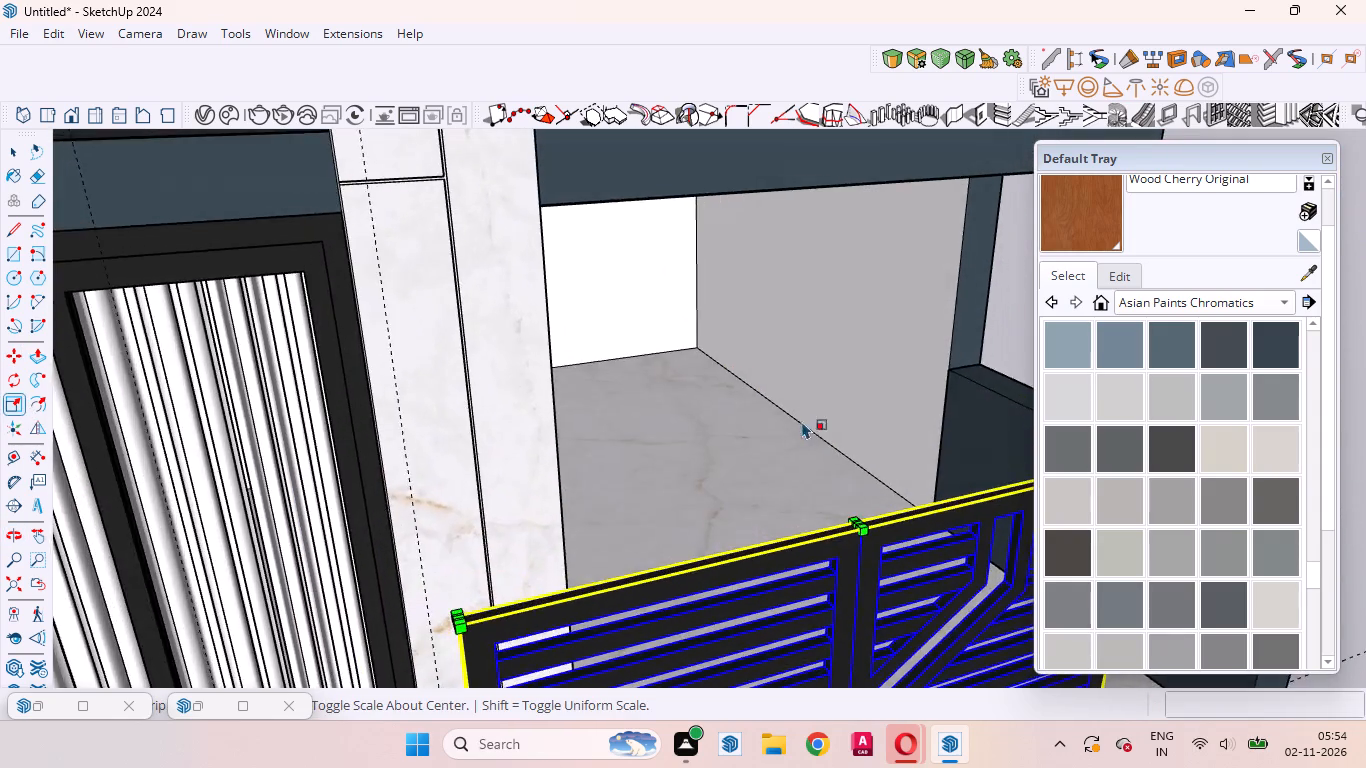
scroll(800, 372, down, 4)
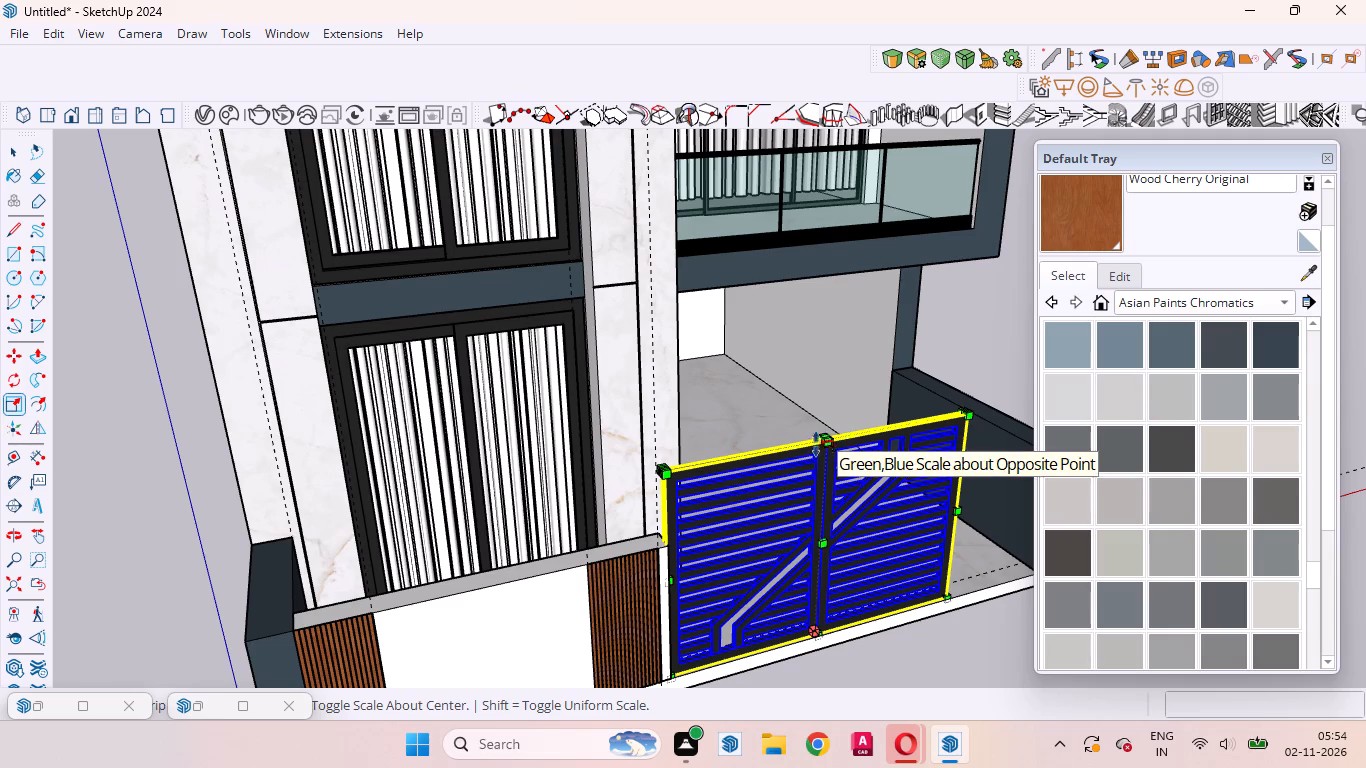
middle_drag(841, 472, 1012, 569)
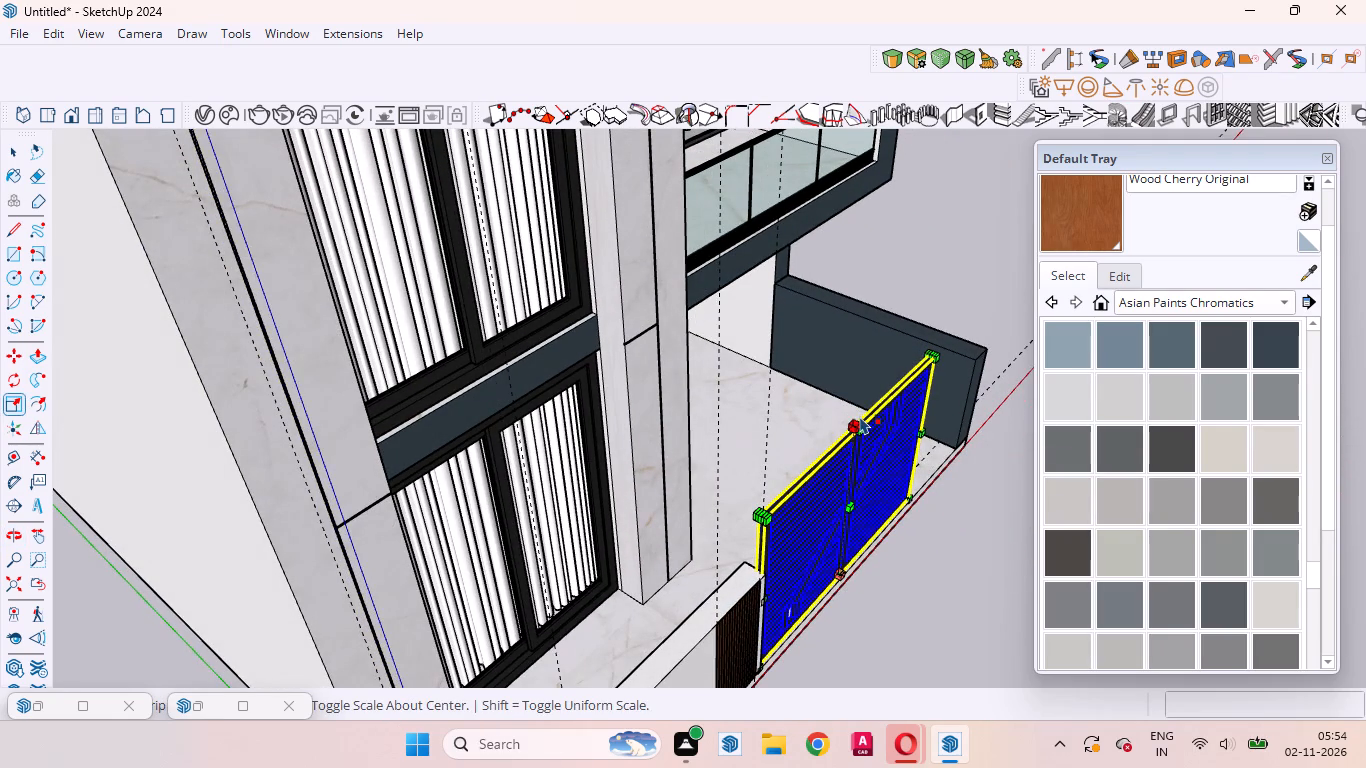
click(854, 418)
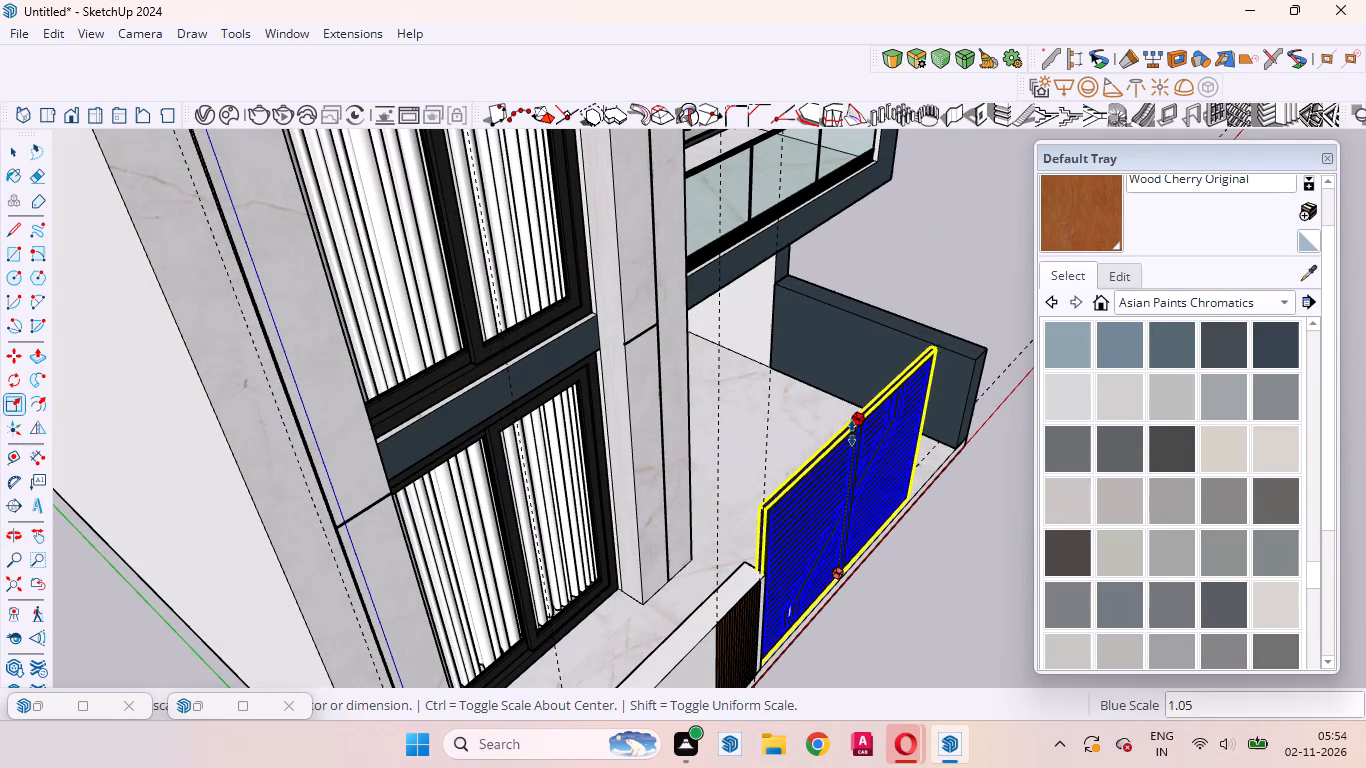
click(737, 584)
middle_drag(765, 583, 320, 384)
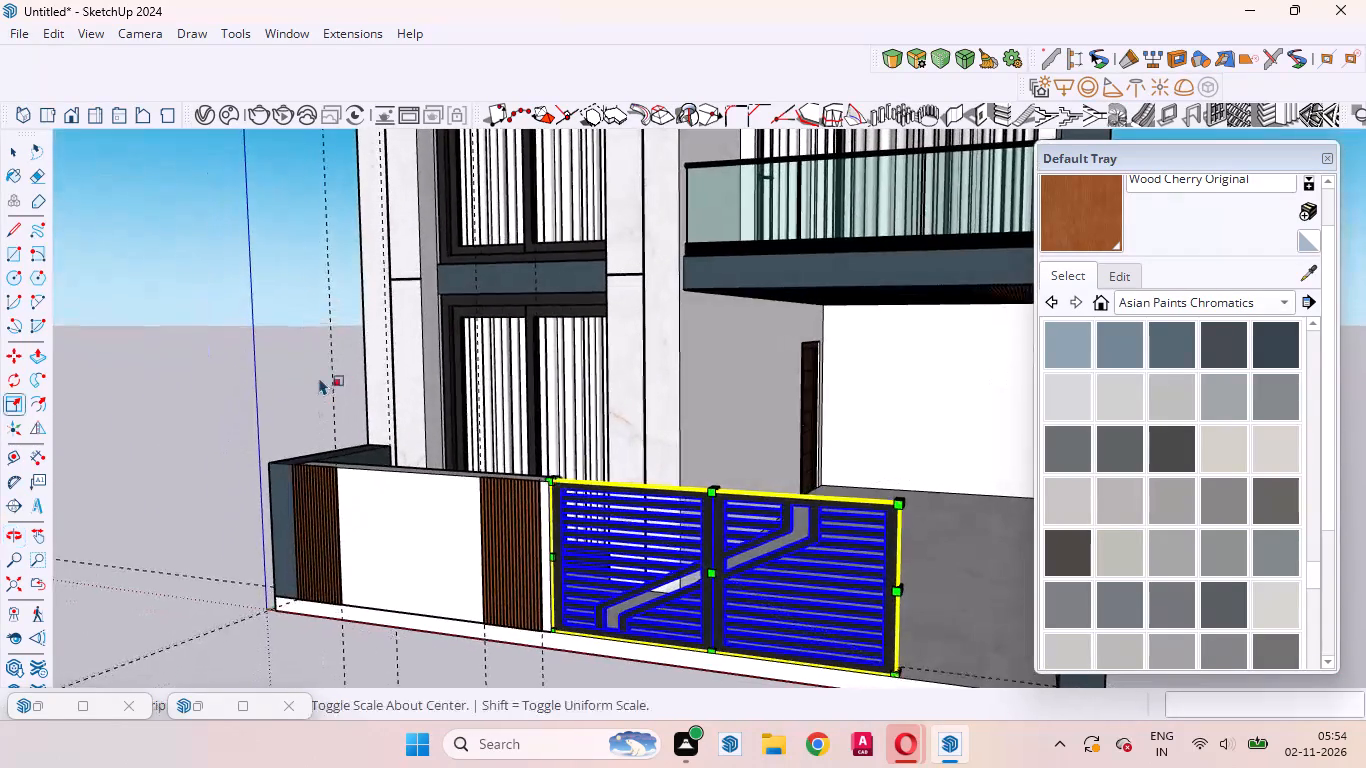
scroll(482, 276, down, 5)
scroll(842, 226, down, 4)
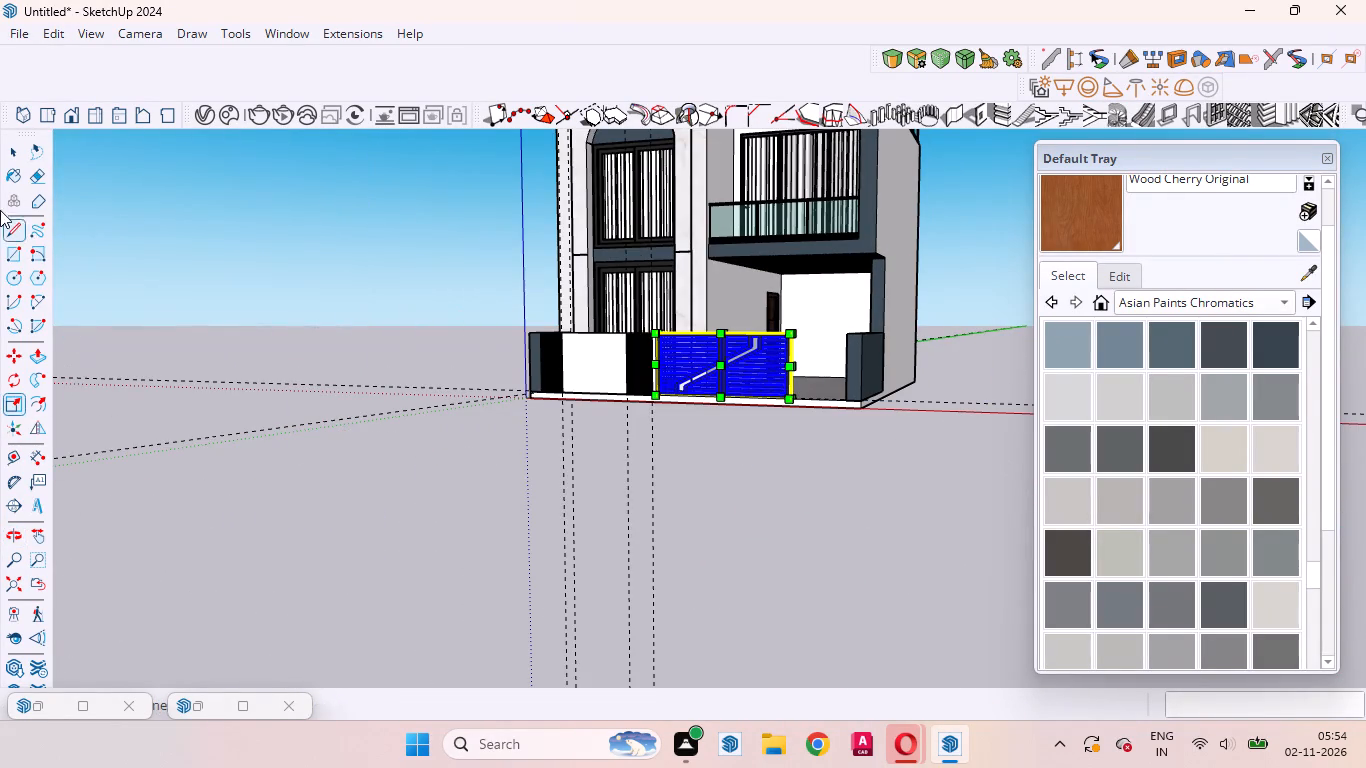
click(15, 152)
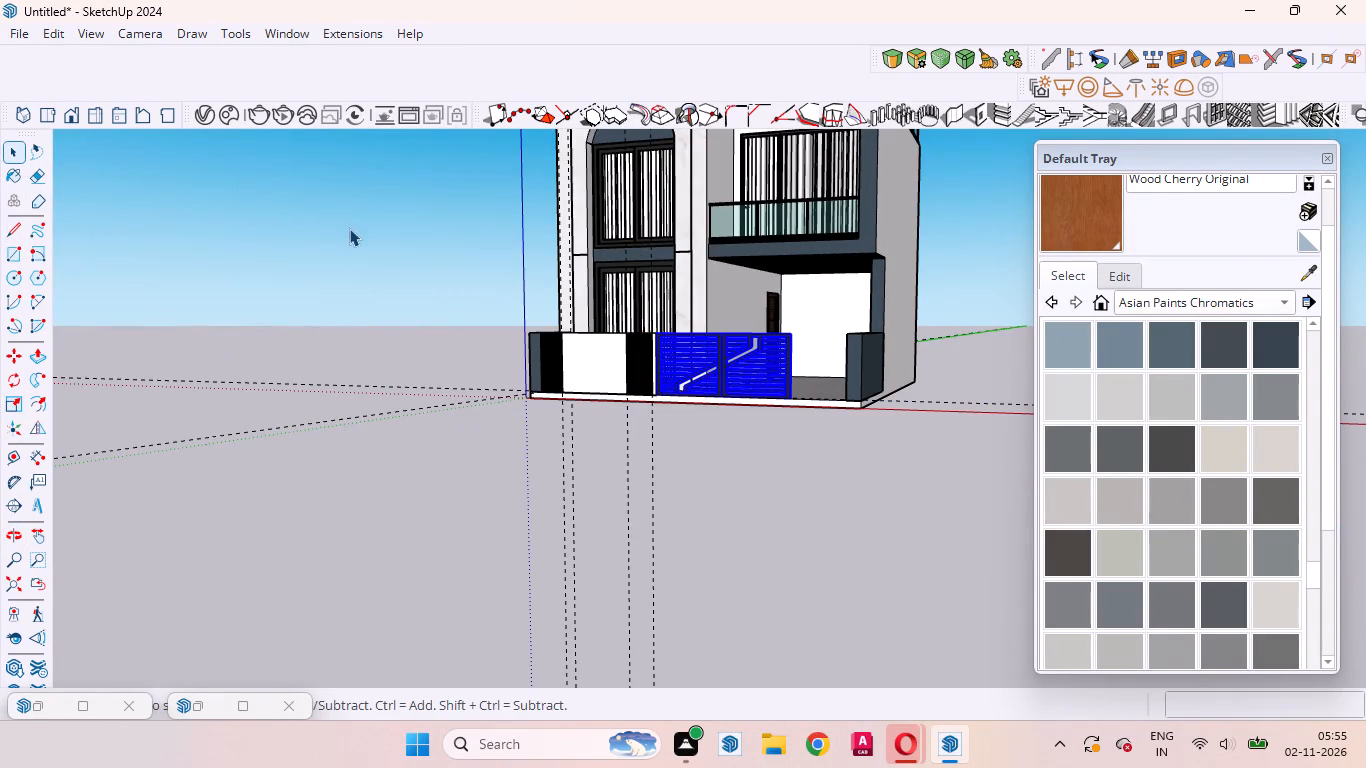
click(346, 226)
Scale the gate's width along the red axis to 0.69, keeping its end at the front wall fixed.
scroll(754, 437, up, 5)
middle_drag(673, 447, 928, 499)
scroll(925, 491, up, 1)
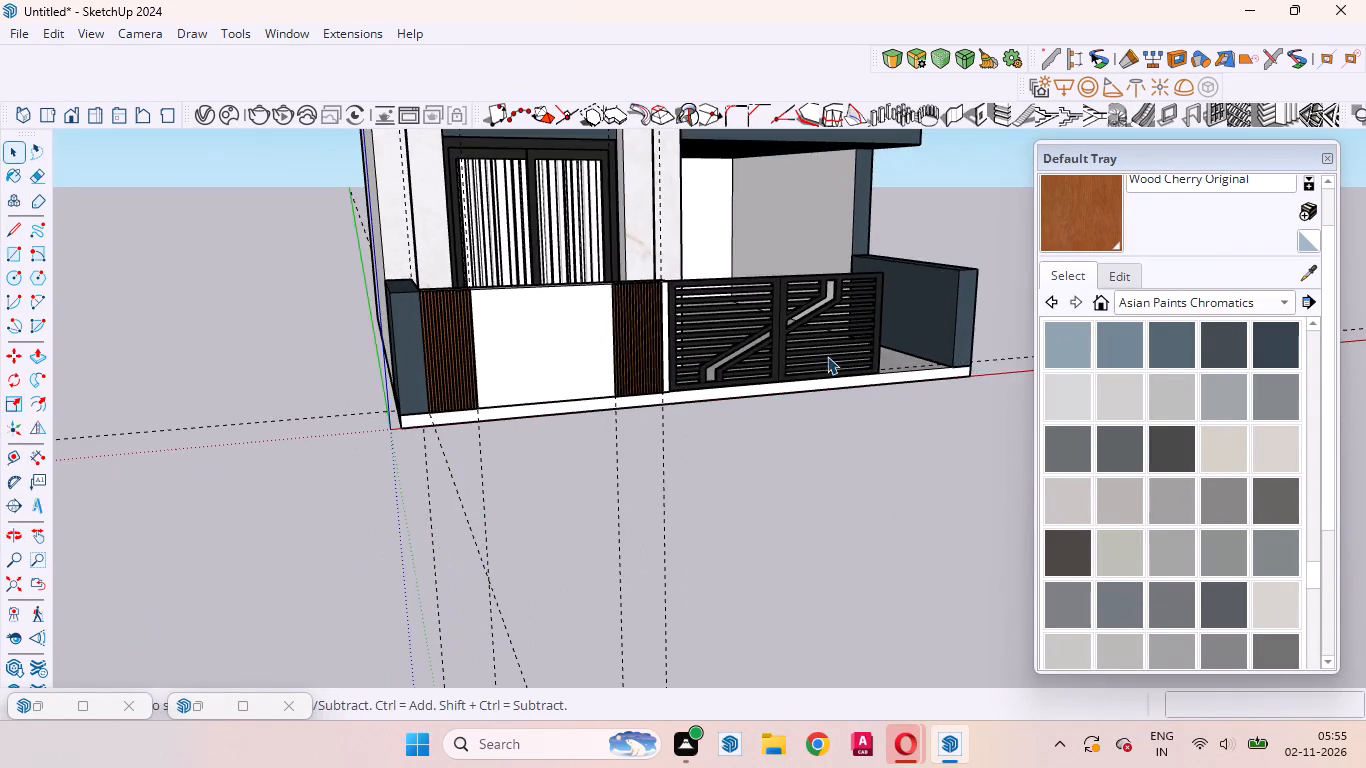
middle_drag(806, 388, 650, 412)
scroll(650, 412, up, 1)
click(740, 339)
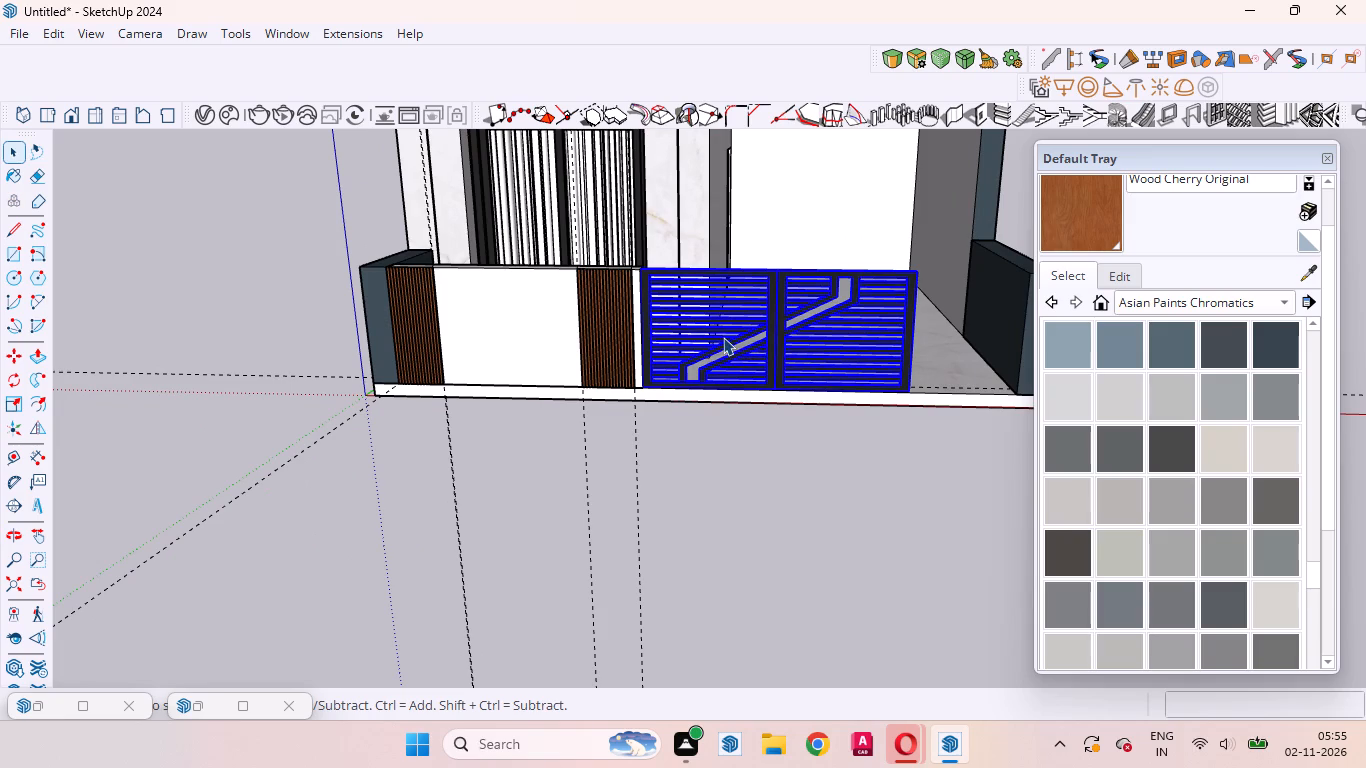
click(8, 398)
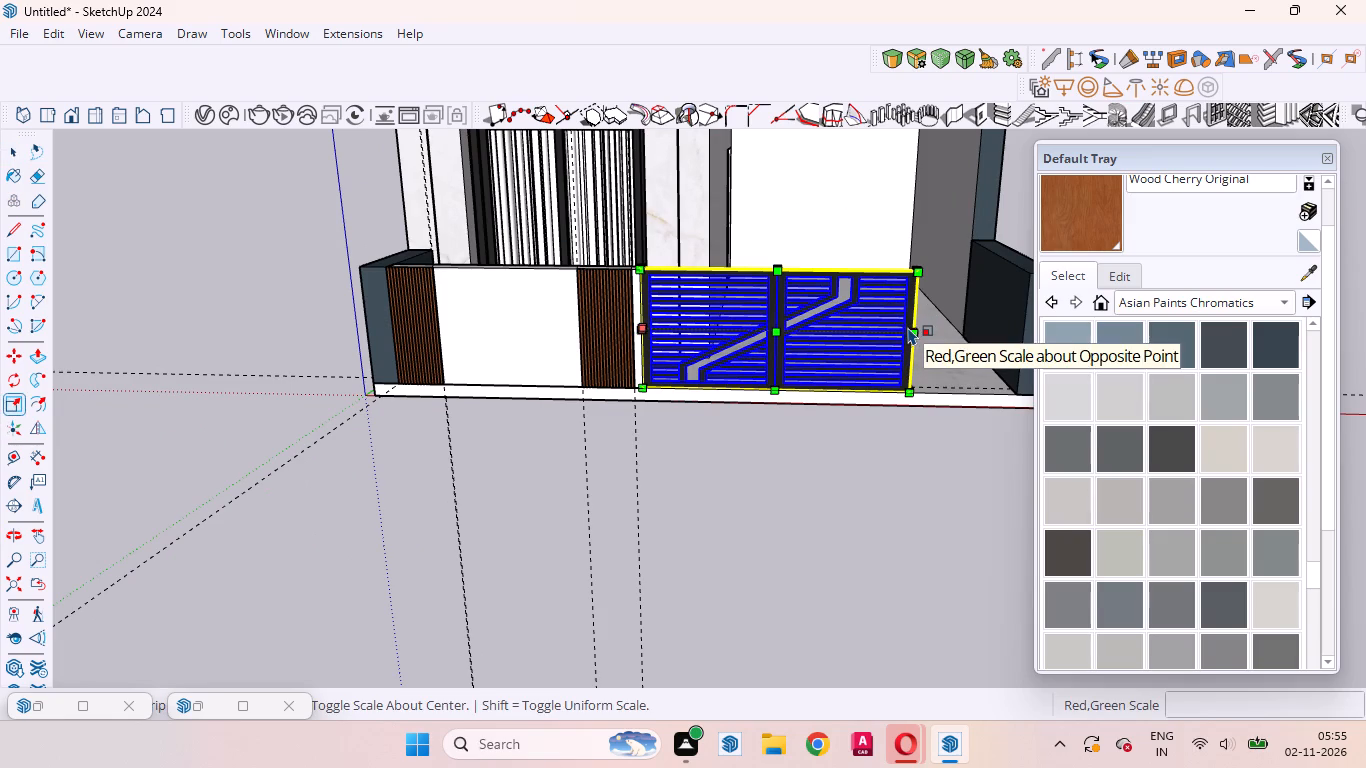
click(910, 323)
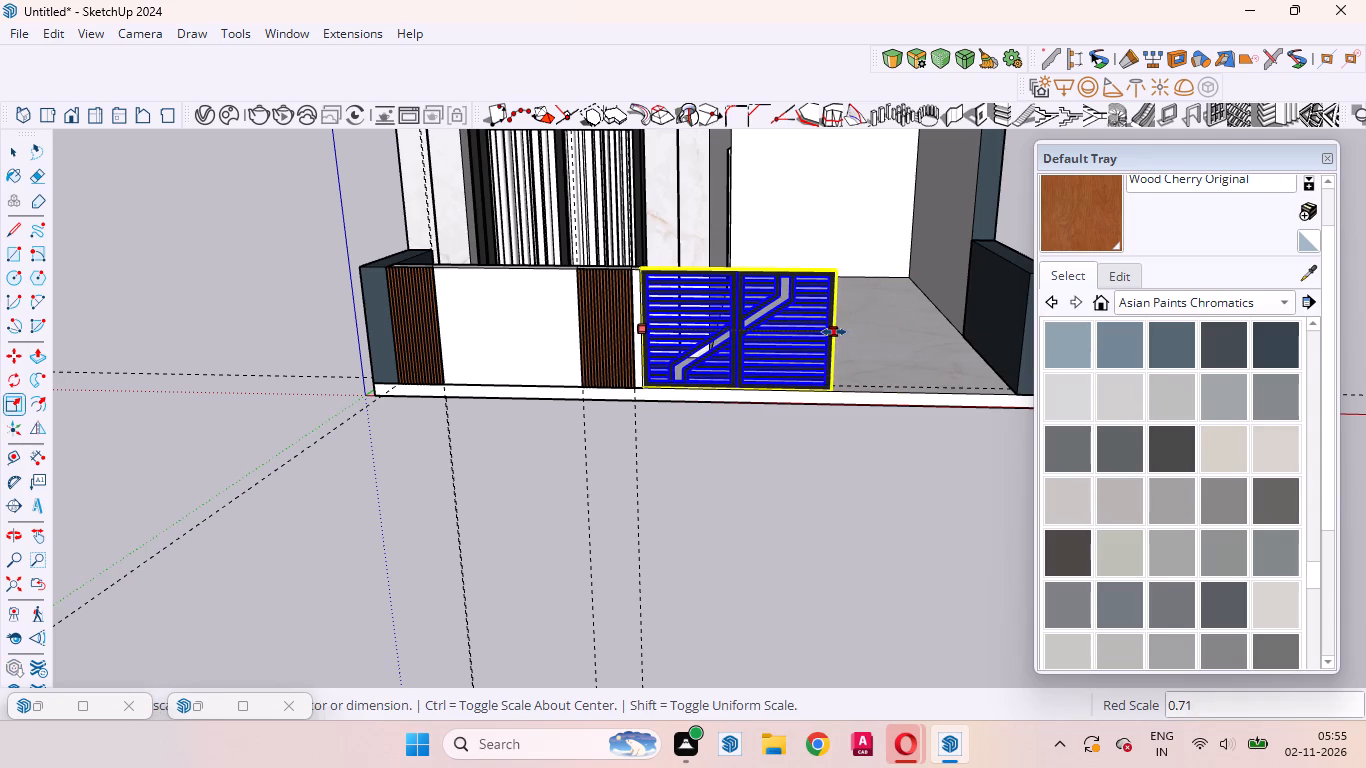
click(829, 332)
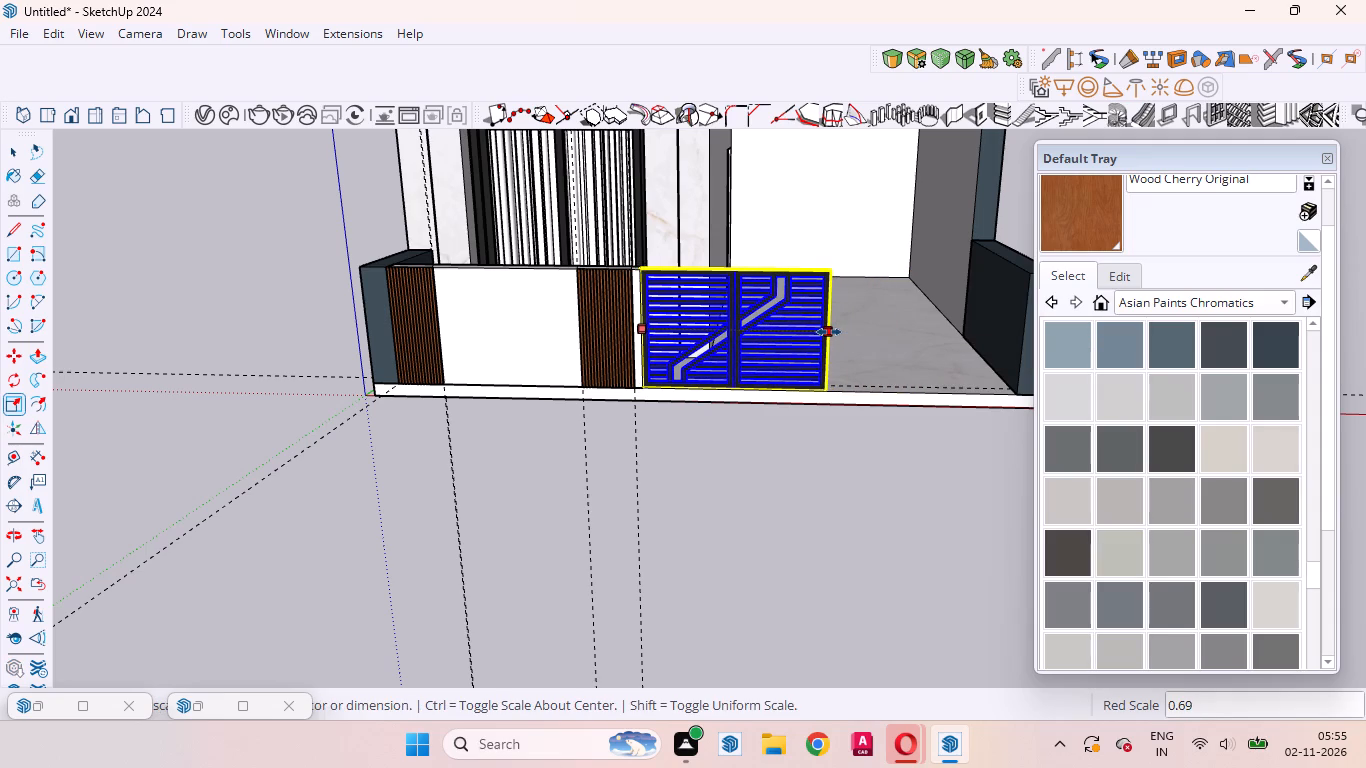
click(11, 156)
click(199, 288)
Scale the gate's height along the blue axis to 0.93 so its top sits slightly below the front wall's top.
scroll(788, 379, down, 3)
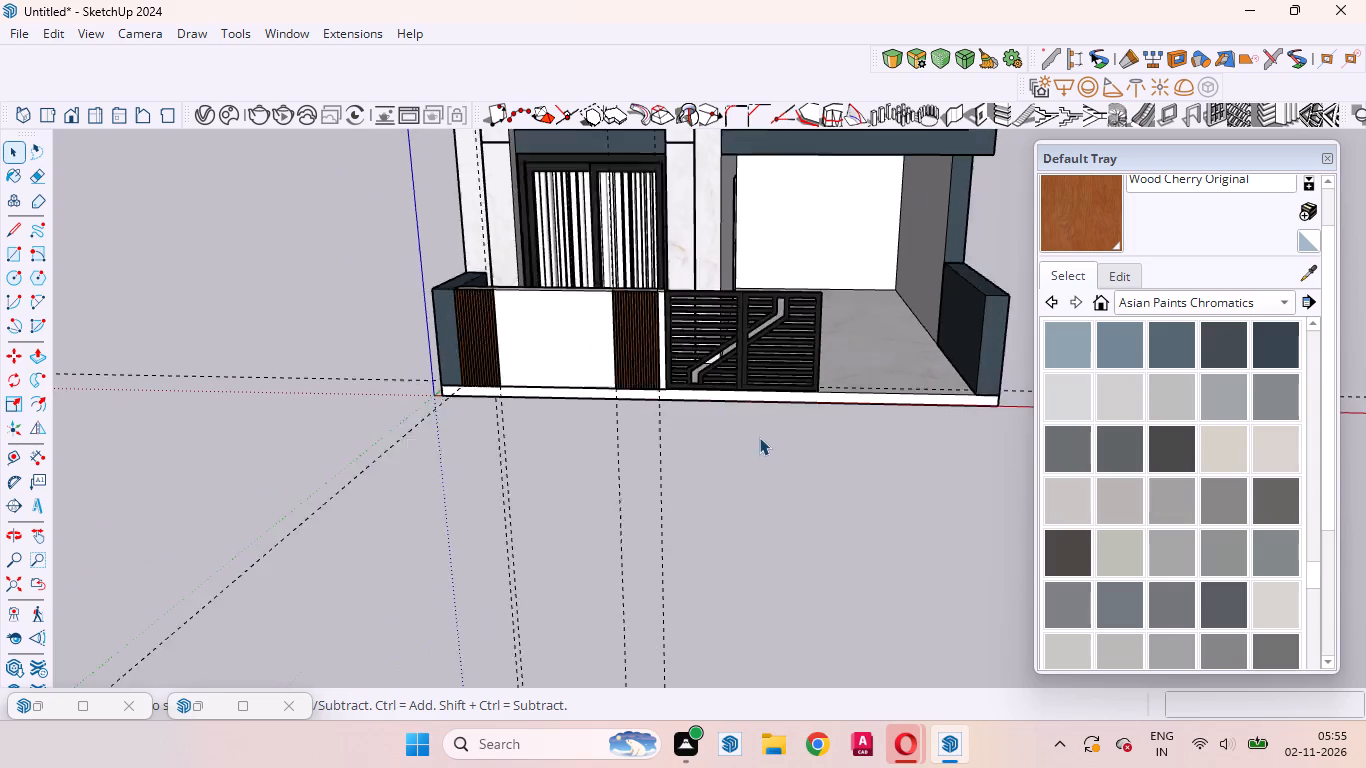
scroll(759, 437, down, 3)
scroll(809, 415, up, 7)
middle_drag(780, 392, 1078, 624)
scroll(845, 456, down, 6)
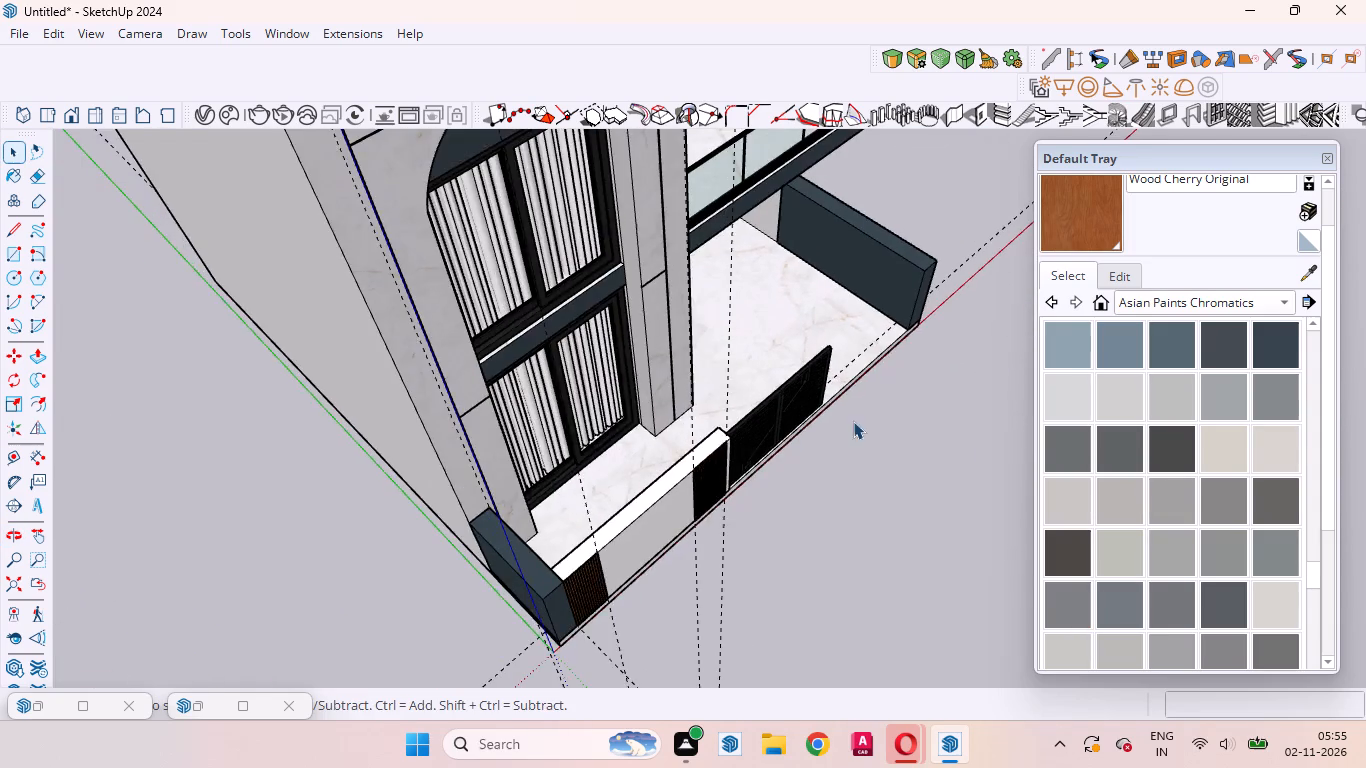
scroll(990, 346, down, 3)
scroll(821, 405, up, 12)
middle_drag(791, 427, 445, 388)
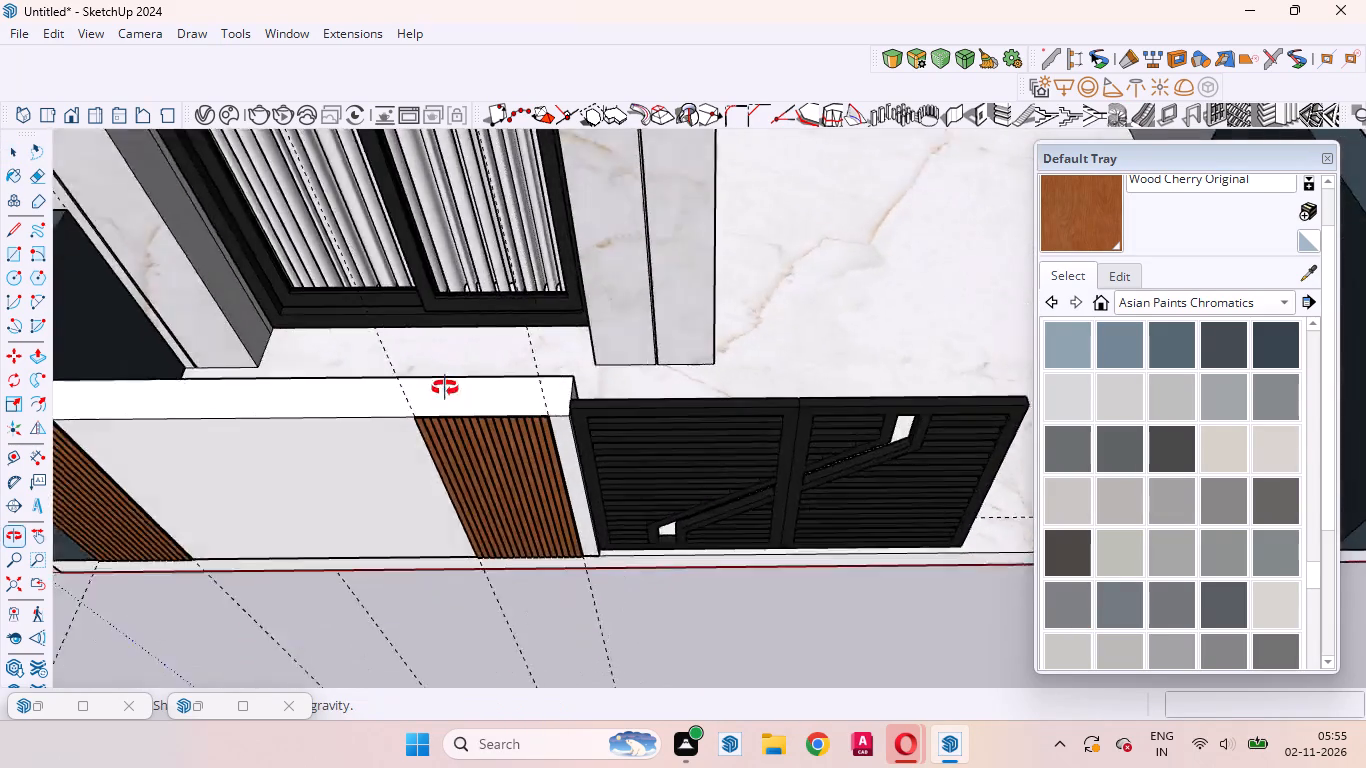
middle_drag(445, 388, 438, 386)
scroll(438, 386, up, 19)
middle_drag(648, 367, 588, 306)
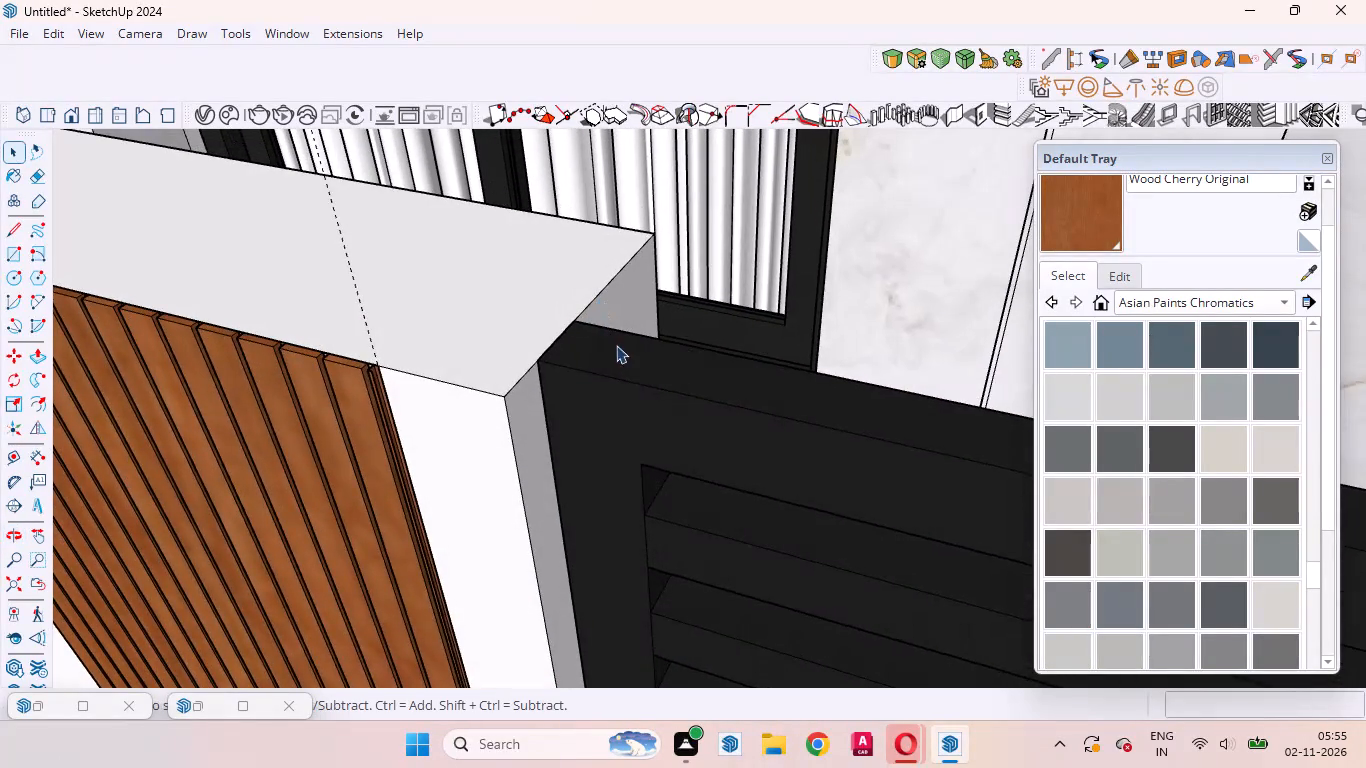
click(626, 347)
scroll(679, 320, down, 12)
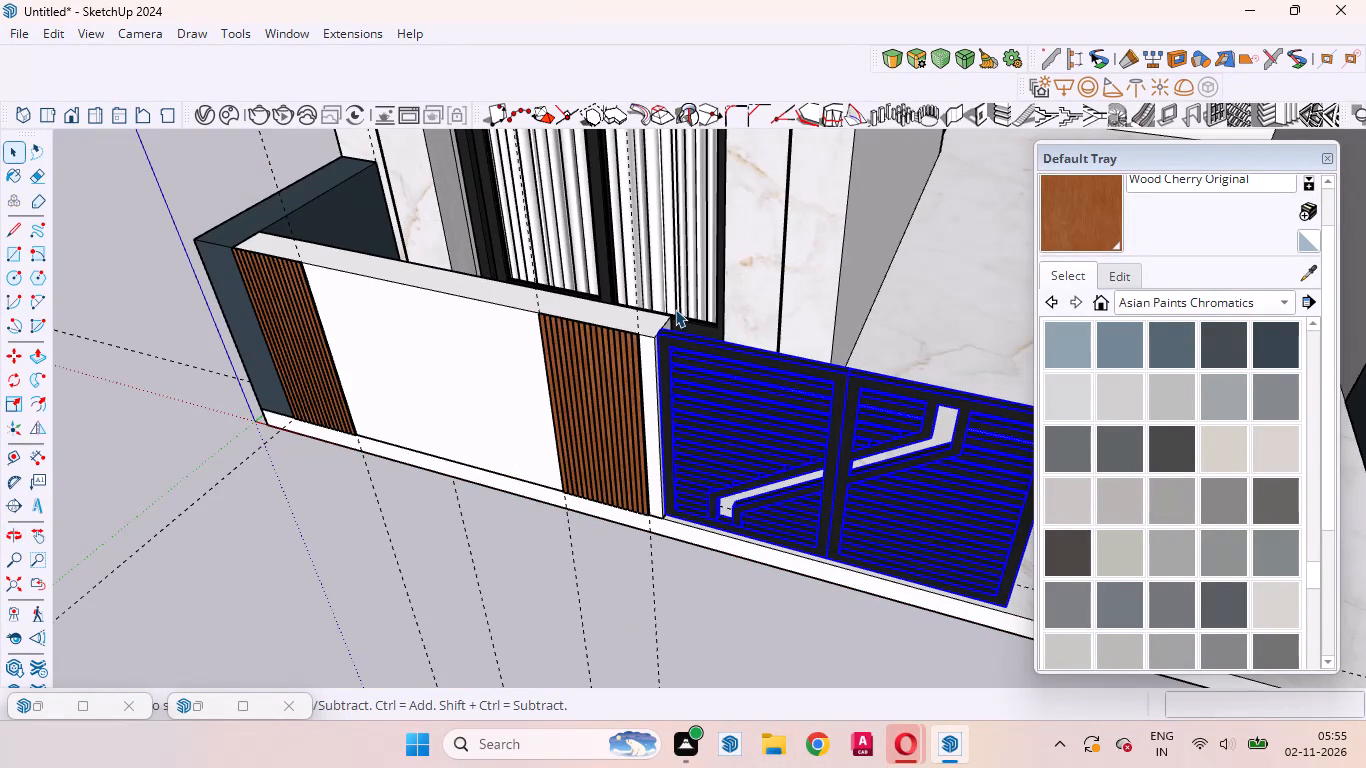
key(s)
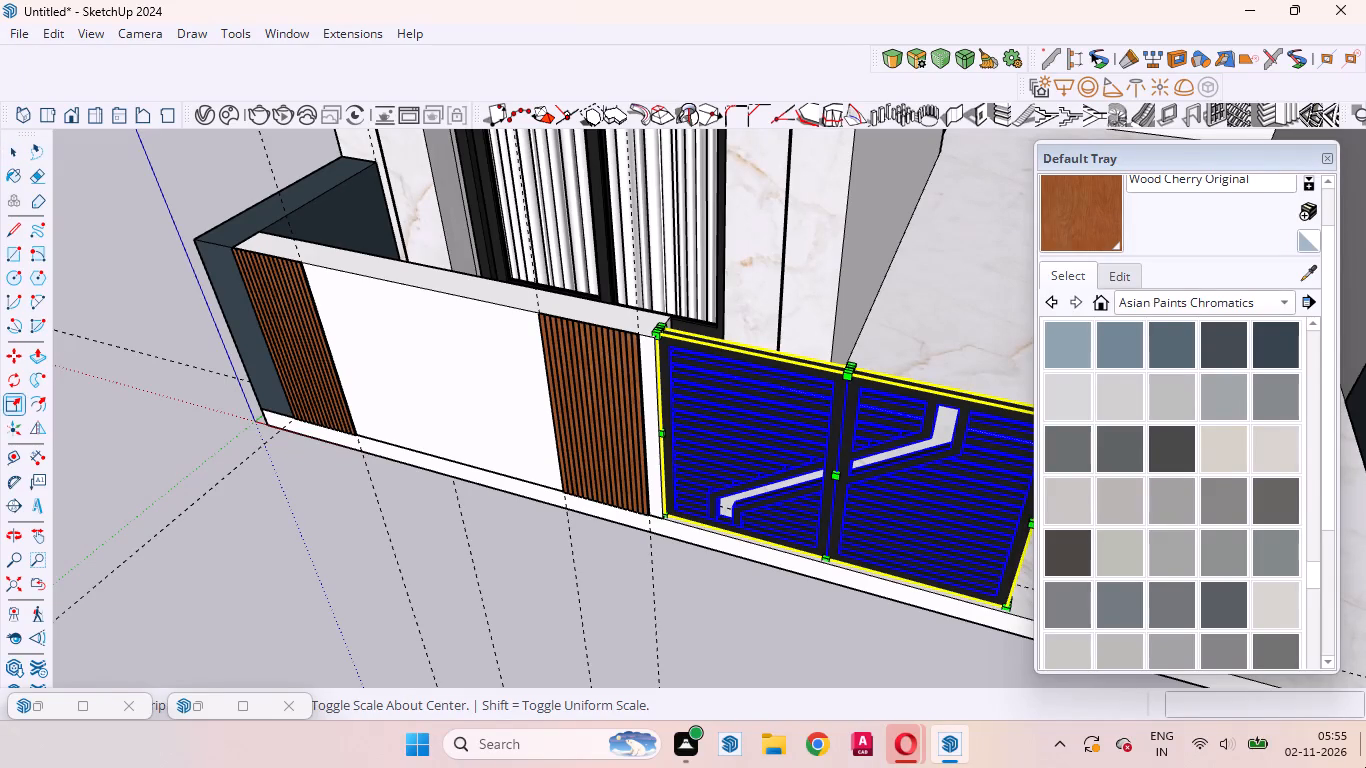
click(852, 364)
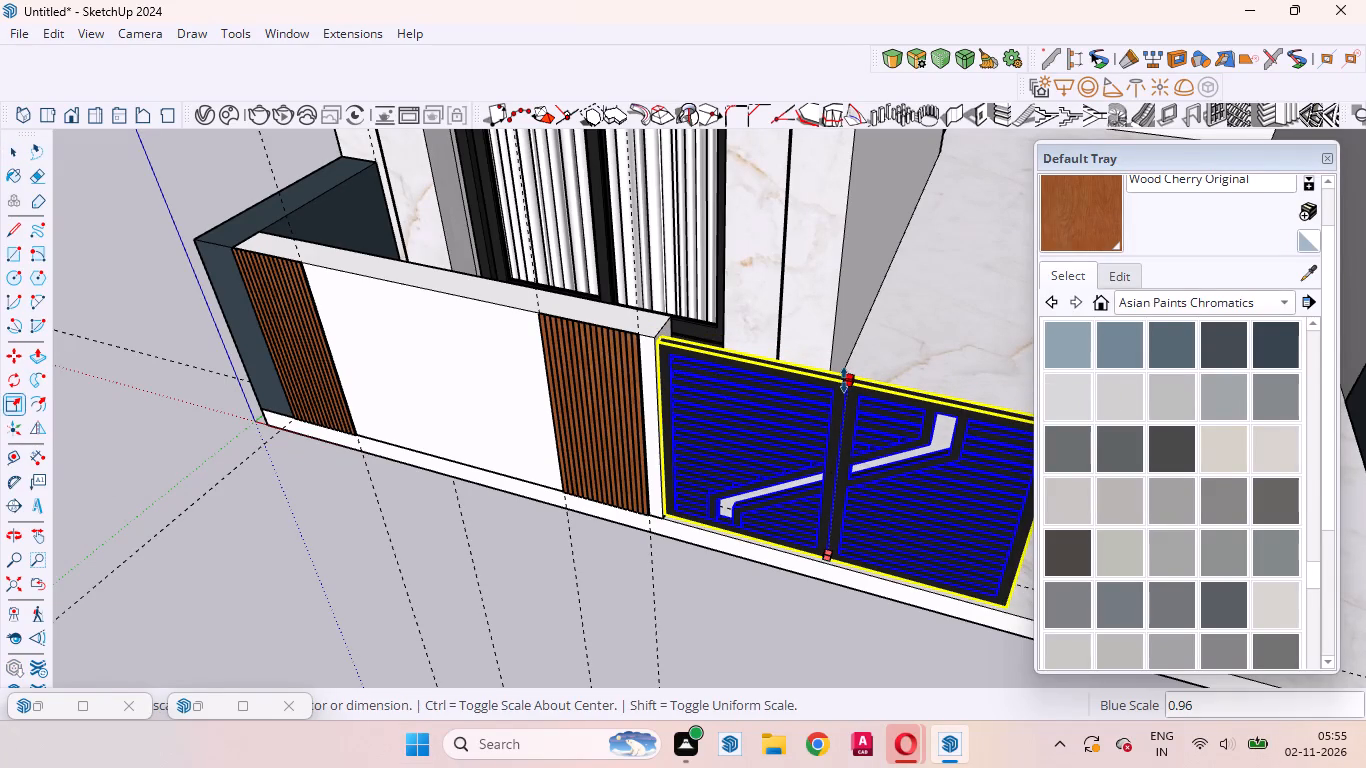
click(841, 386)
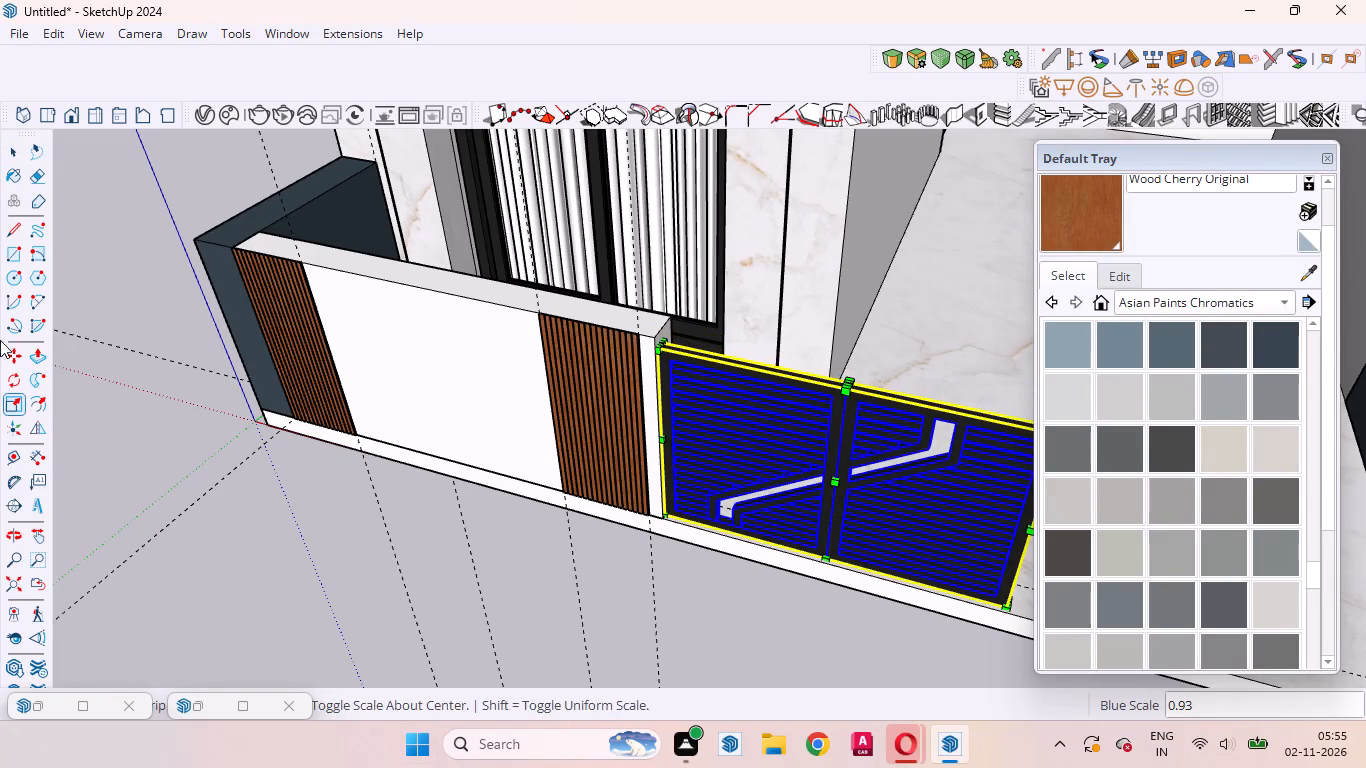
click(11, 149)
click(51, 419)
Inspect the resized gate against the front wall and the remaining driveway opening from several angles.
scroll(230, 401, down, 4)
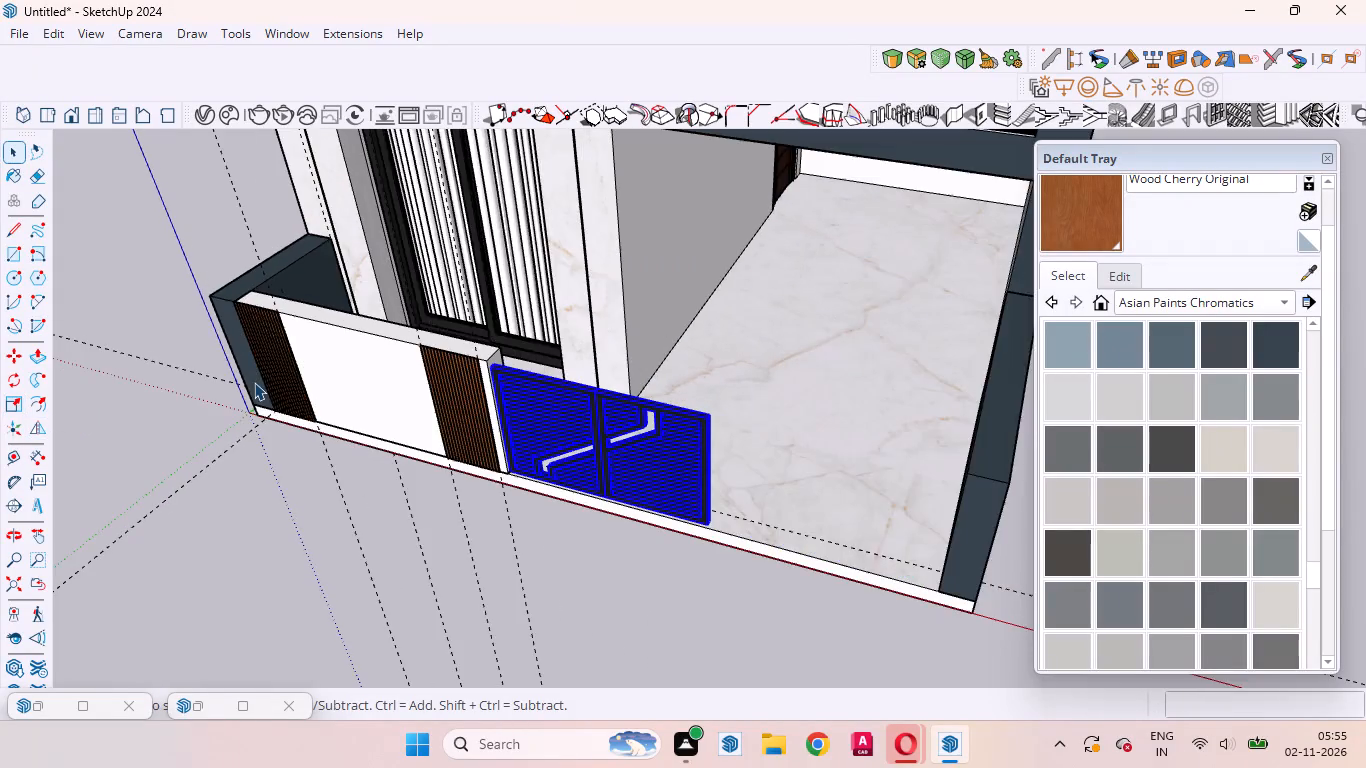
scroll(254, 382, down, 6)
middle_drag(353, 478, 596, 212)
scroll(442, 279, up, 5)
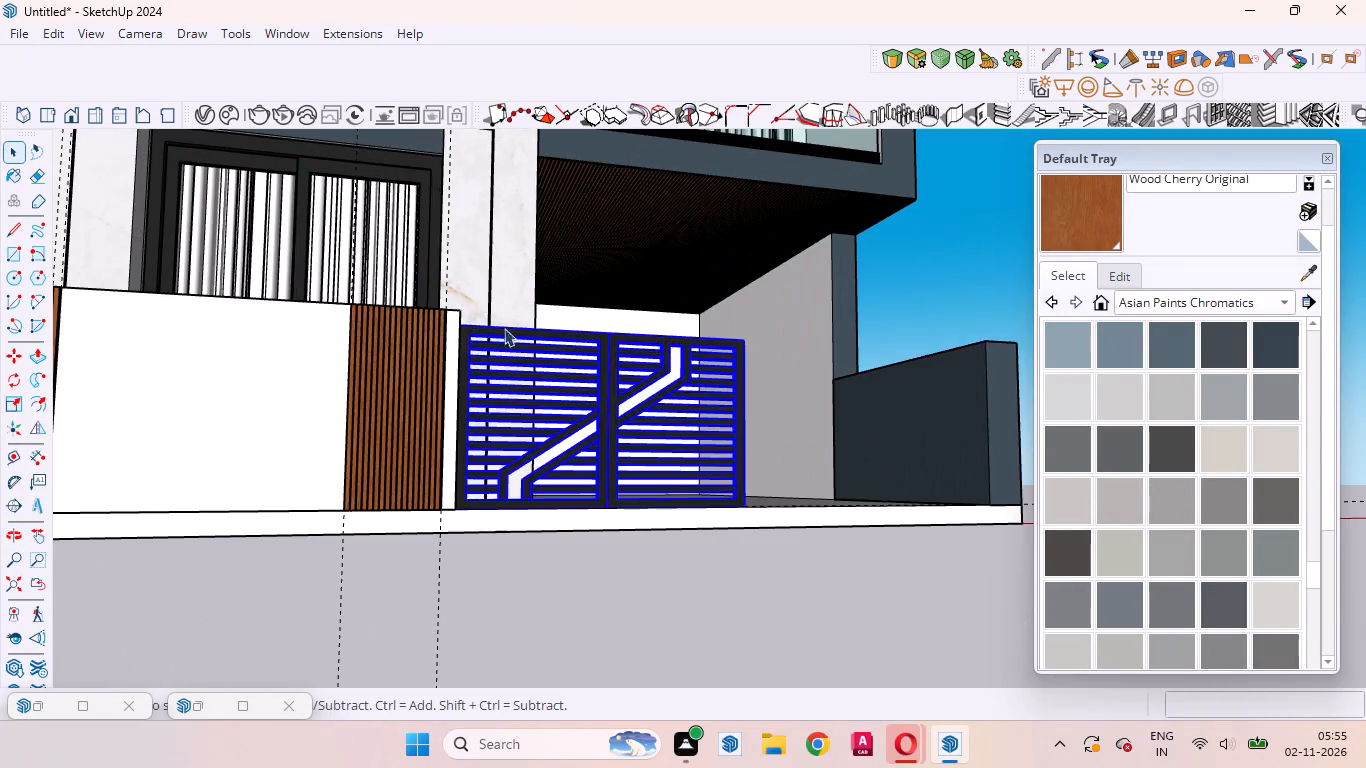
middle_drag(518, 392, 397, 658)
scroll(418, 518, down, 5)
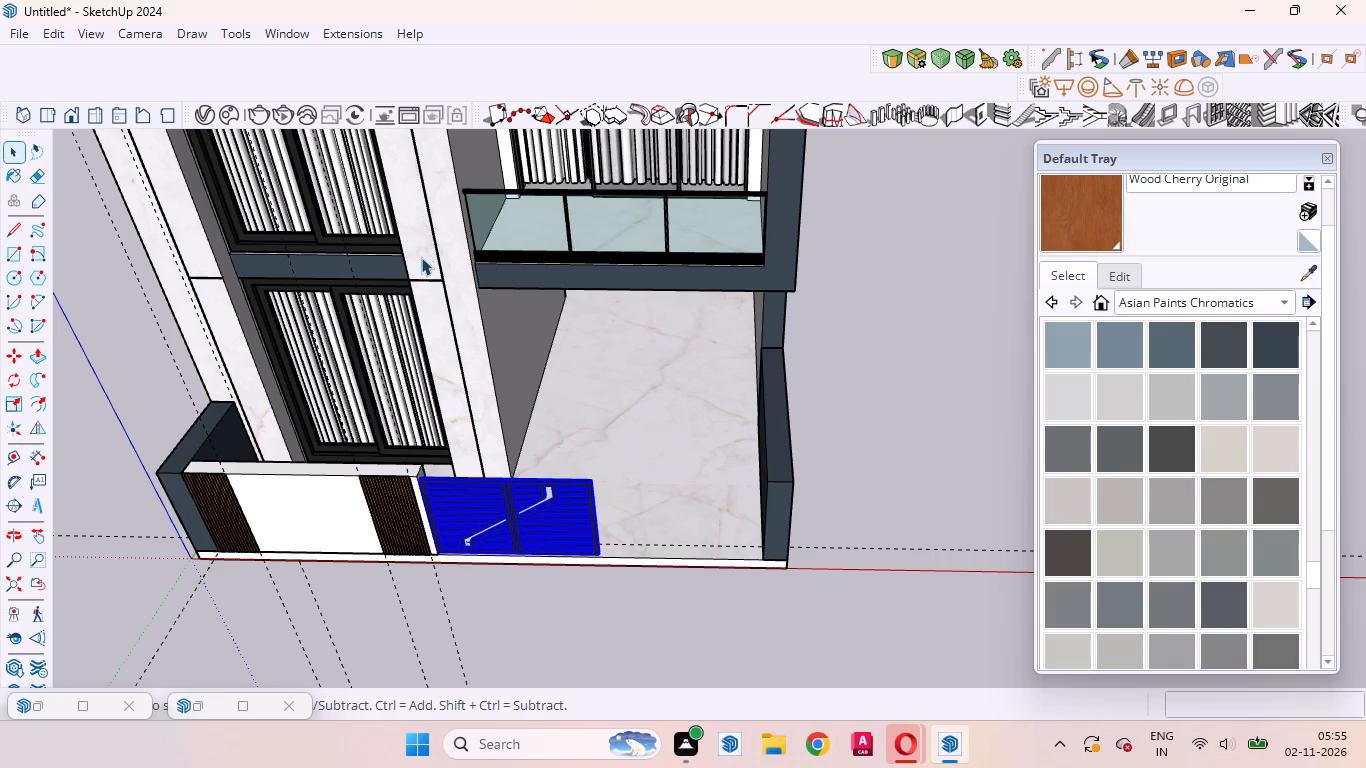
click(702, 648)
scroll(799, 413, down, 5)
scroll(675, 511, up, 5)
middle_drag(618, 544, 651, 398)
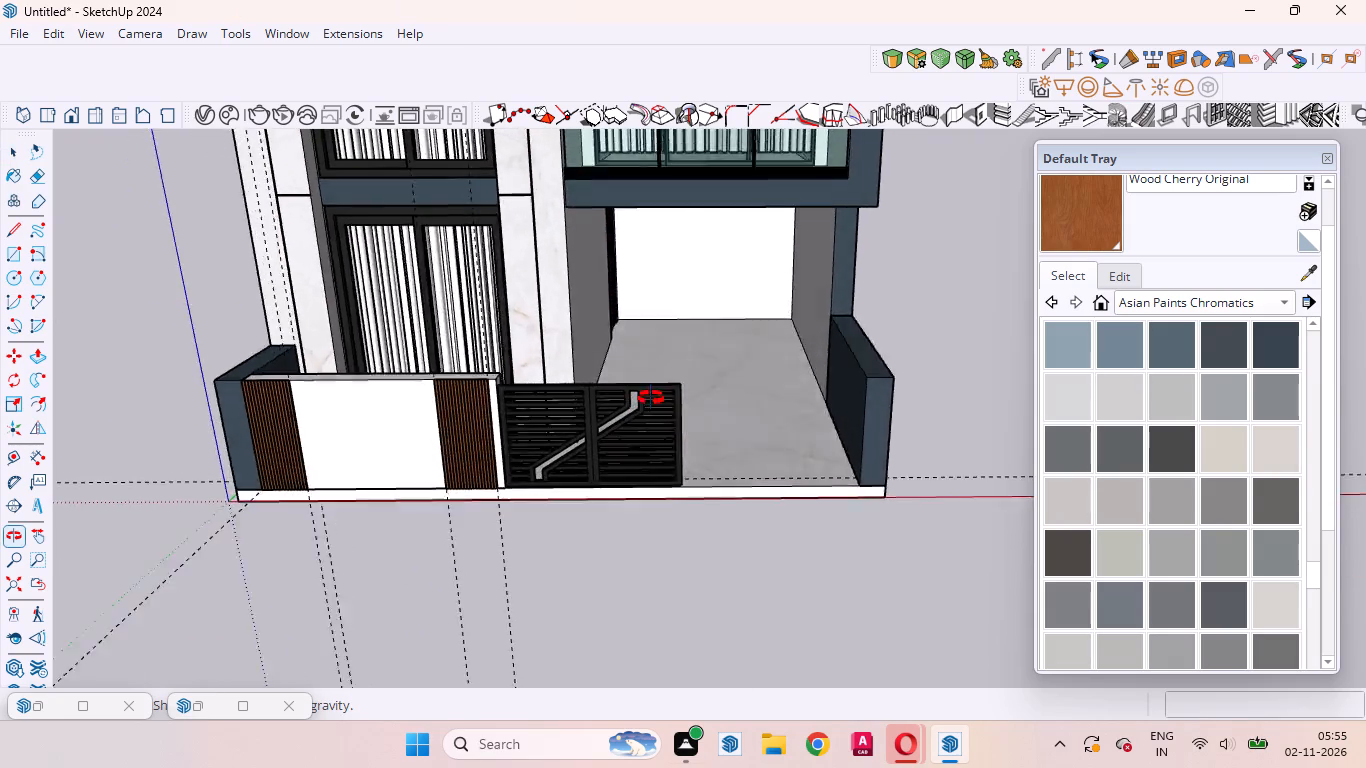
middle_drag(651, 398, 669, 331)
scroll(689, 390, down, 5)
scroll(739, 458, down, 1)
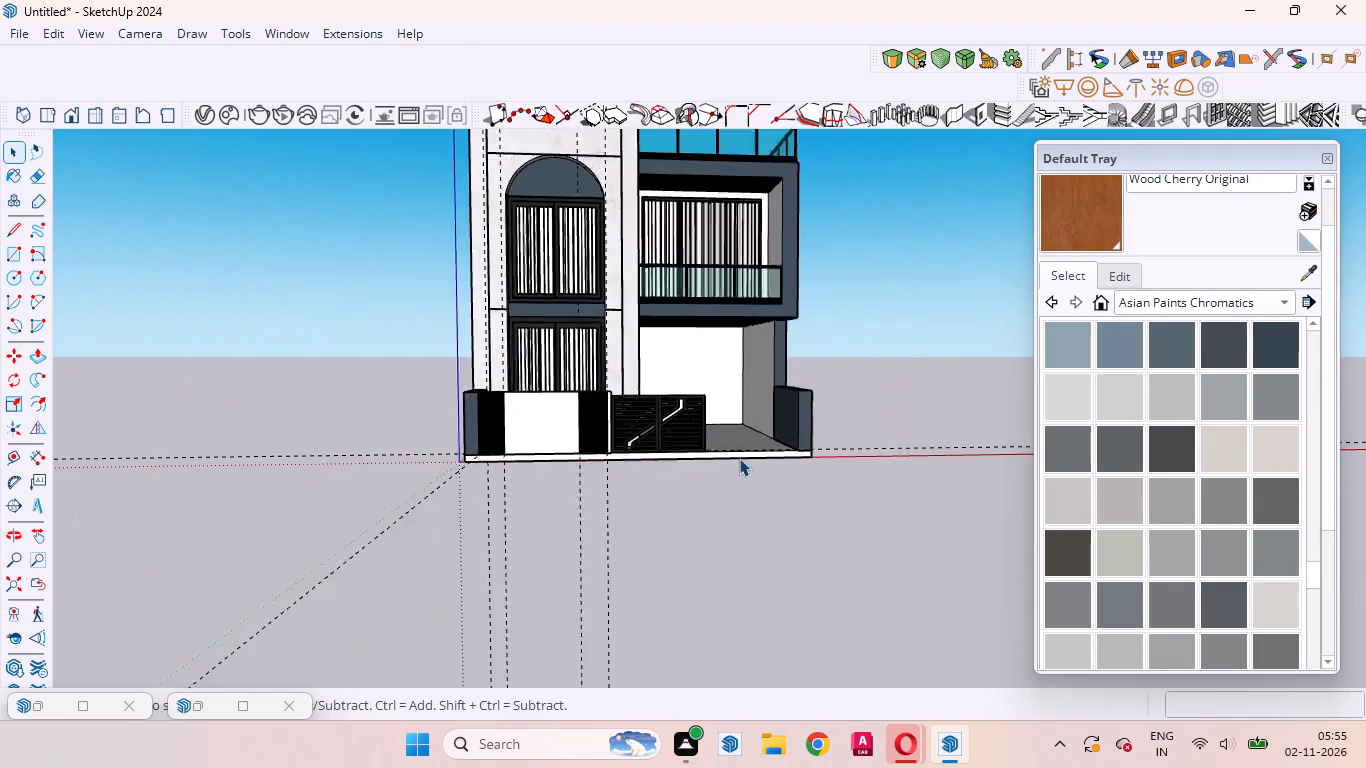
Erase the vertical dashed guide lines inside the louvred front wall group.
scroll(739, 458, down, 9)
drag(711, 228, 554, 178)
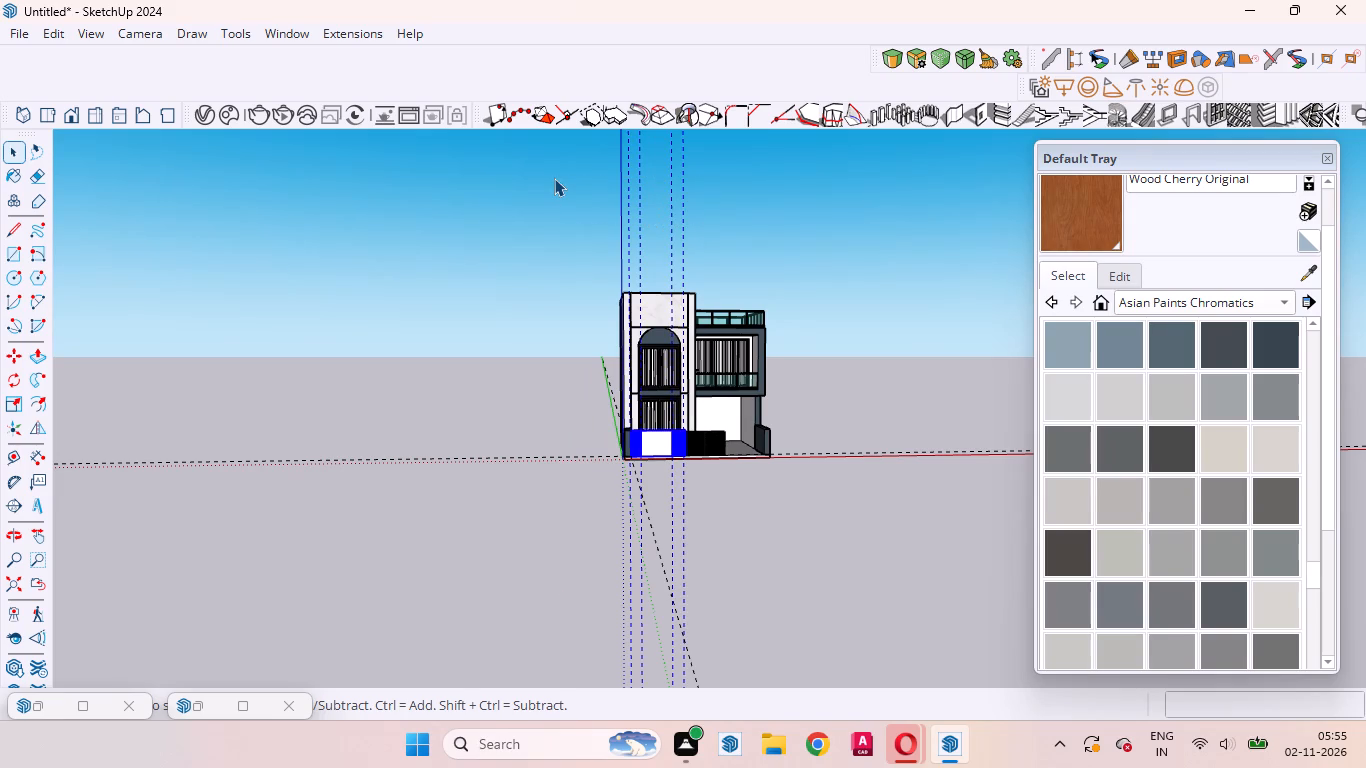
double_click(657, 441)
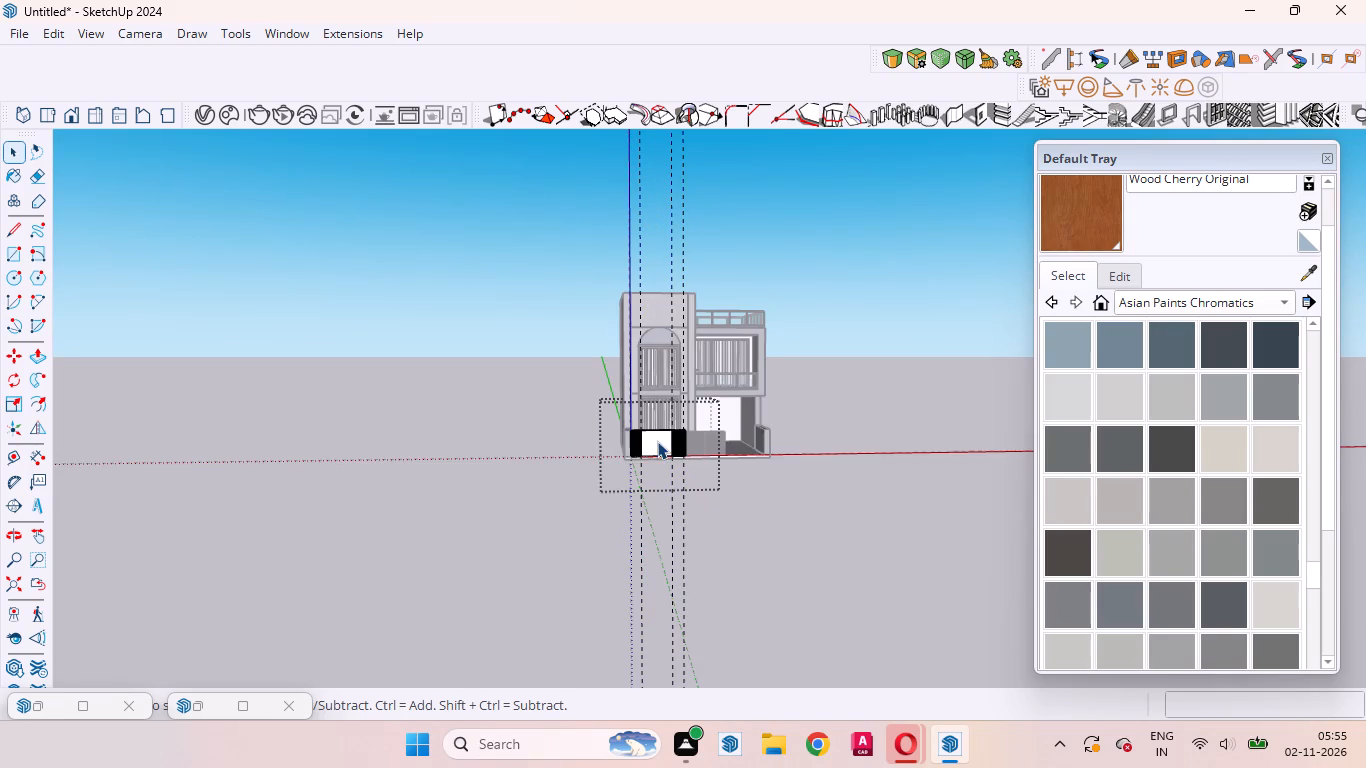
drag(719, 244, 479, 136)
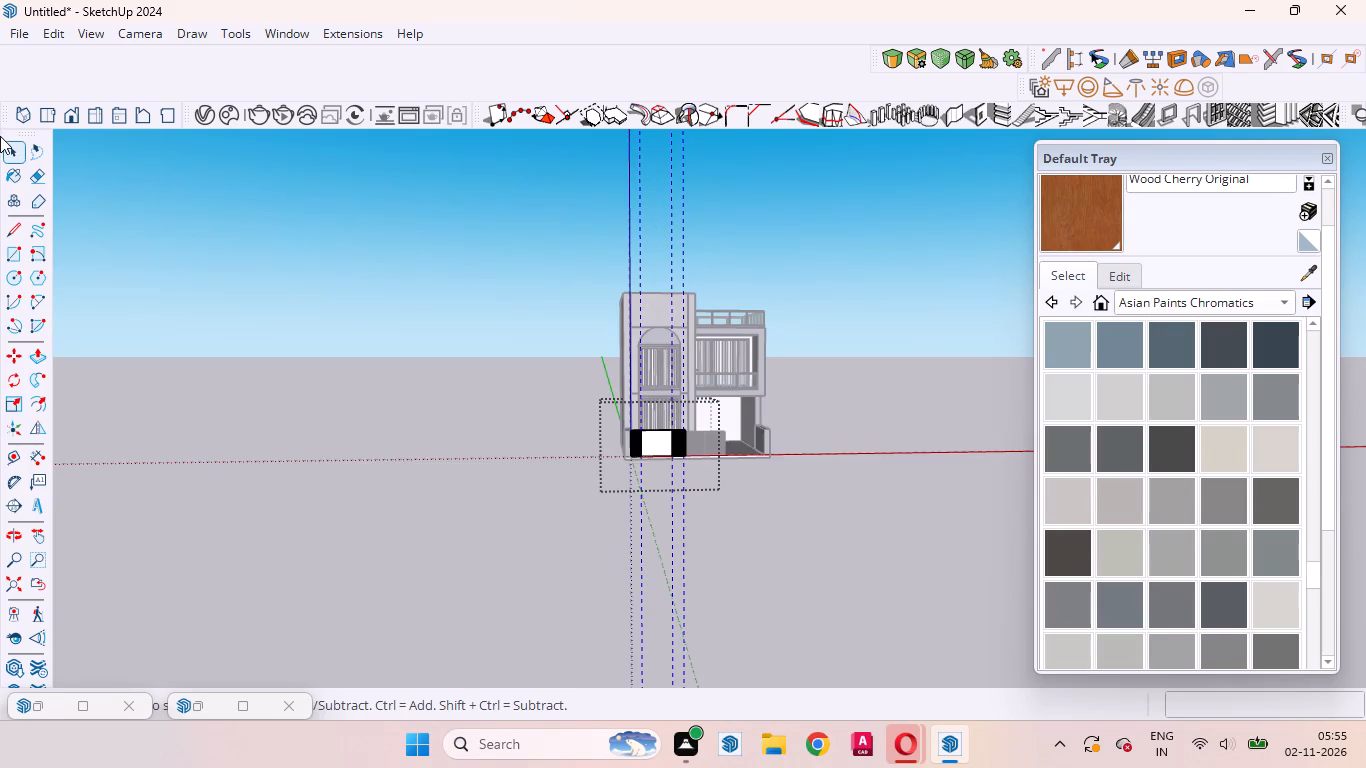
click(47, 171)
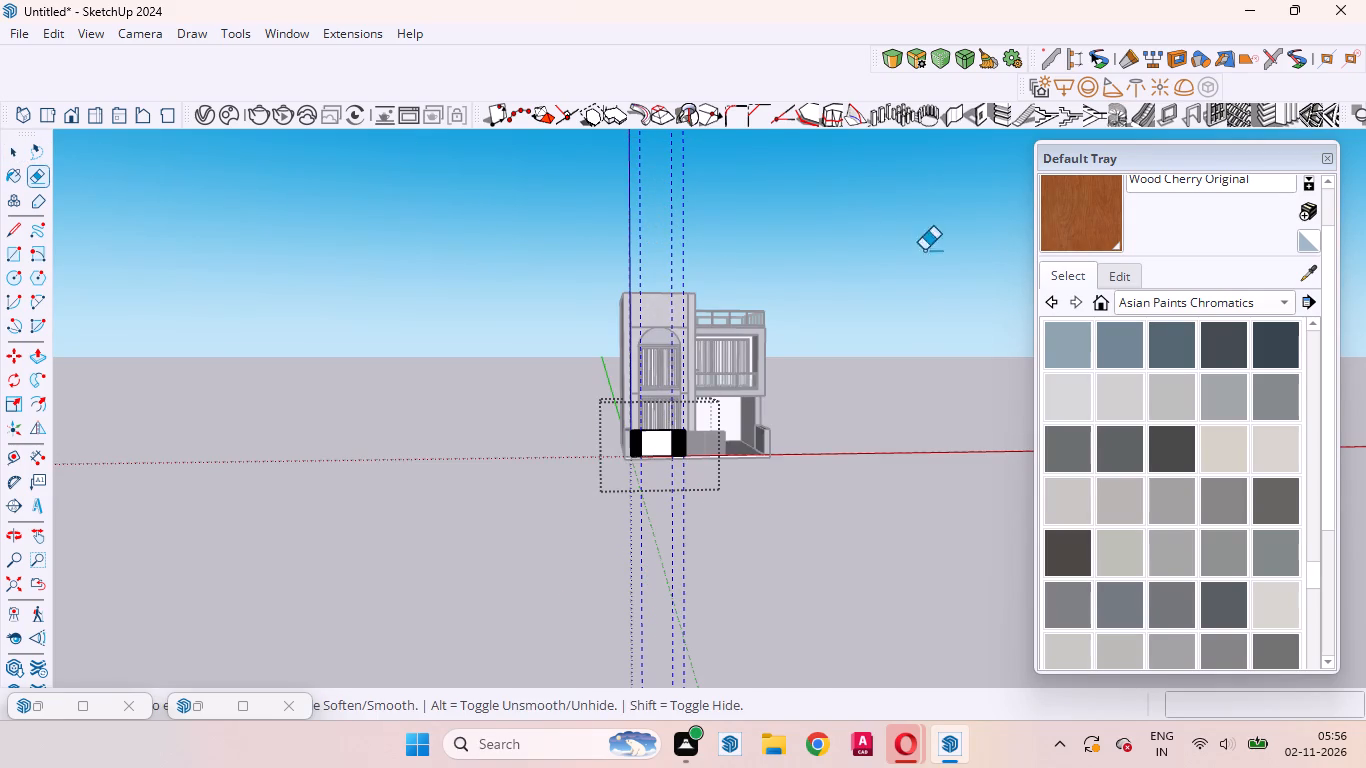
drag(818, 227, 354, 224)
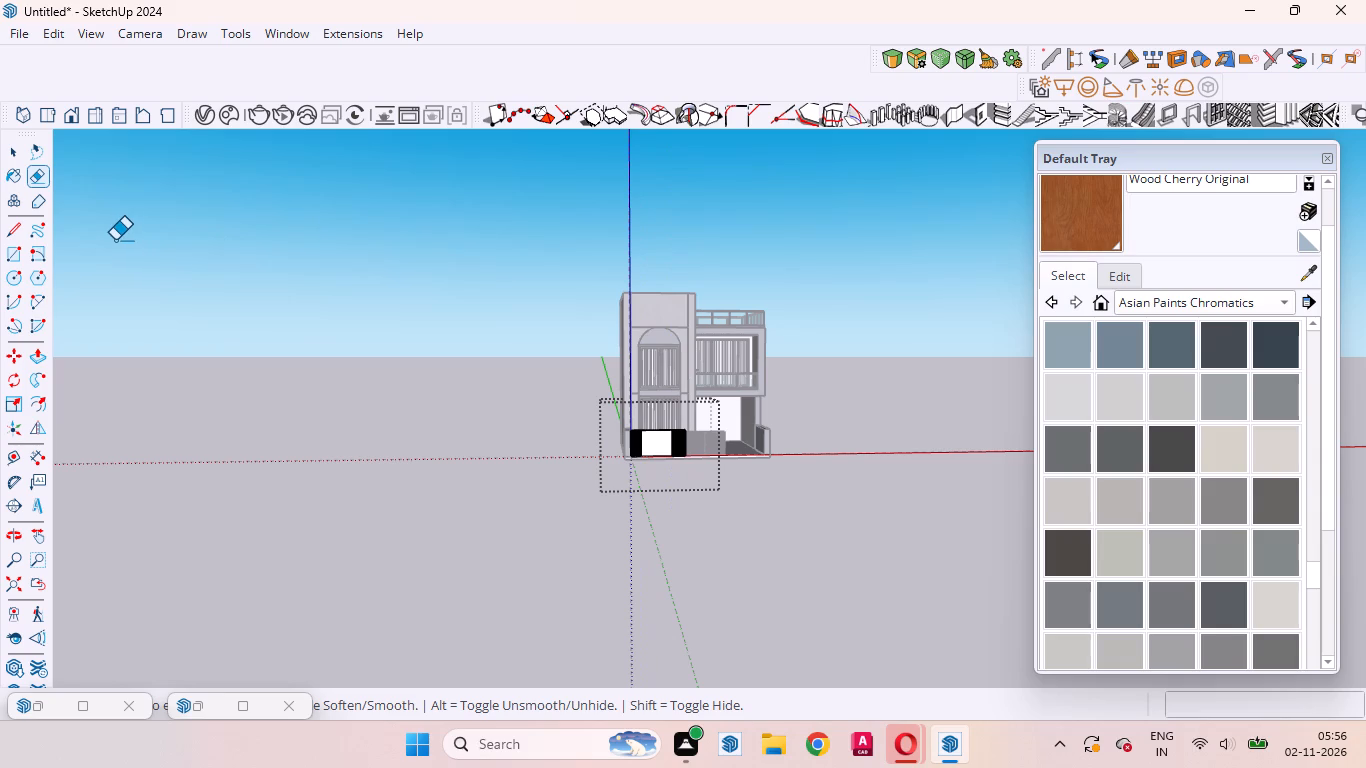
drag(714, 192, 395, 214)
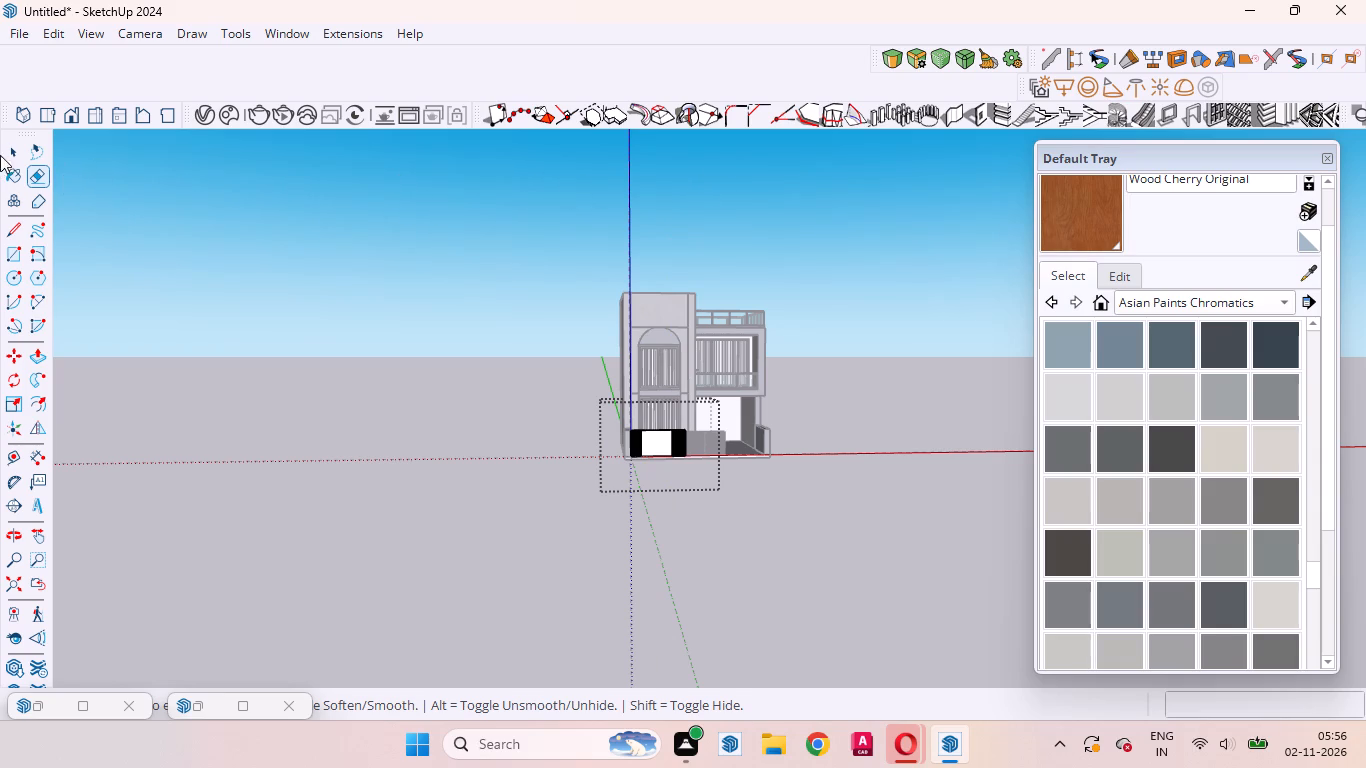
click(7, 154)
click(482, 555)
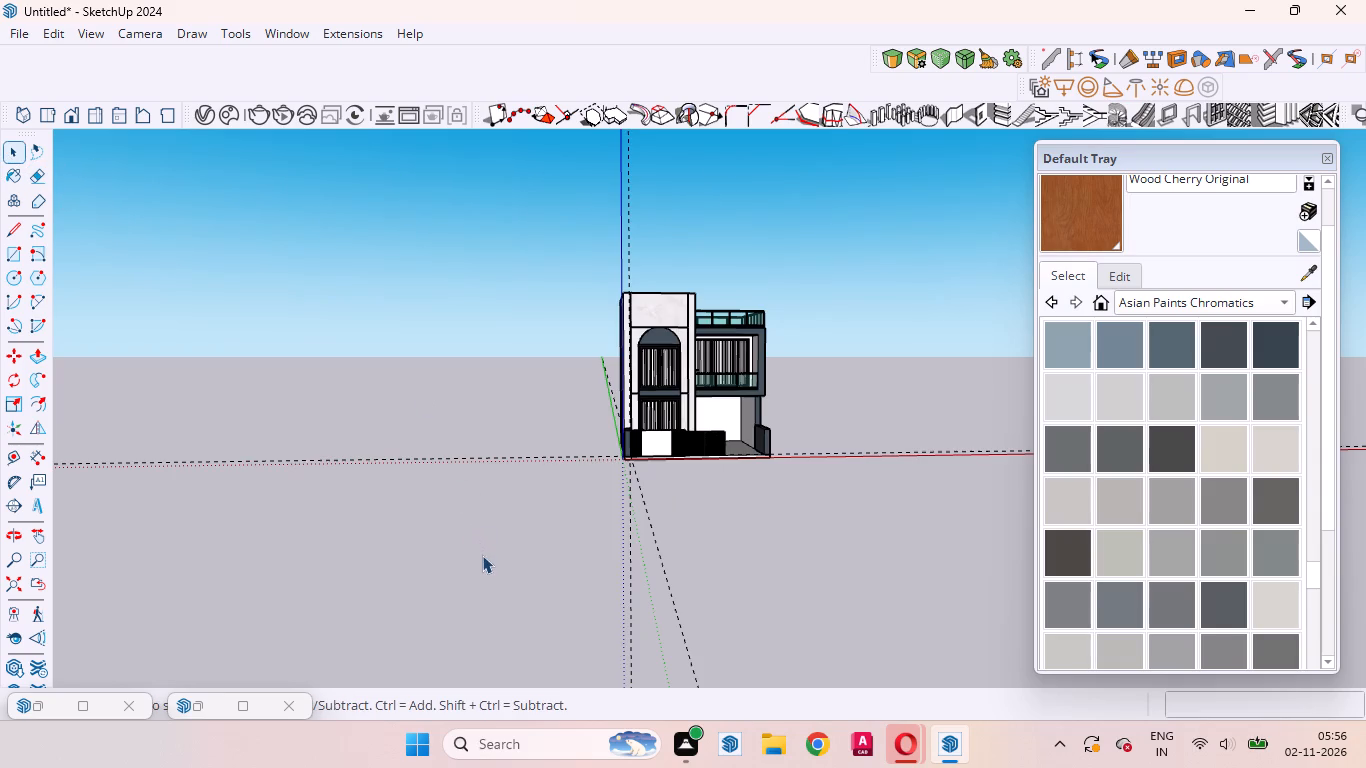
Erase the remaining dashed guide lines around the house, outside the front wall group.
drag(765, 207, 453, 207)
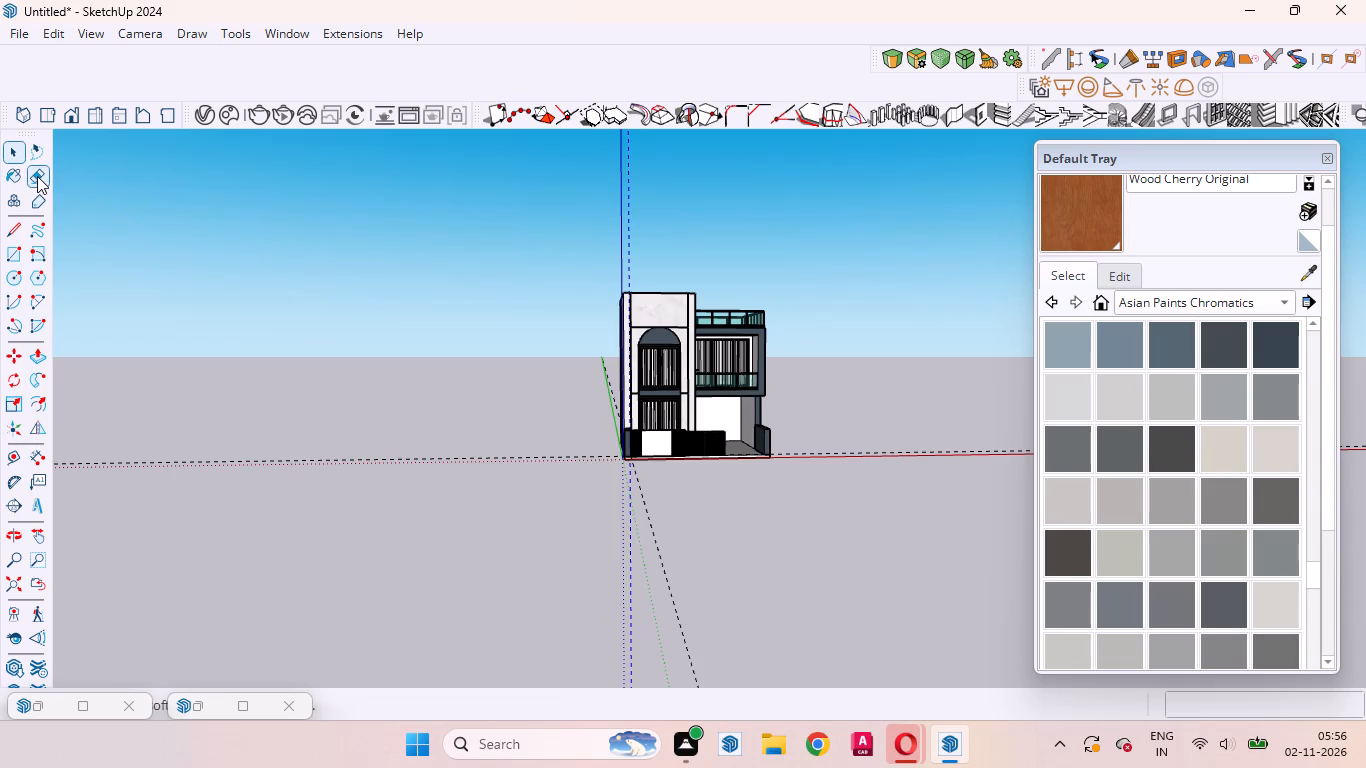
click(37, 176)
drag(847, 202, 69, 215)
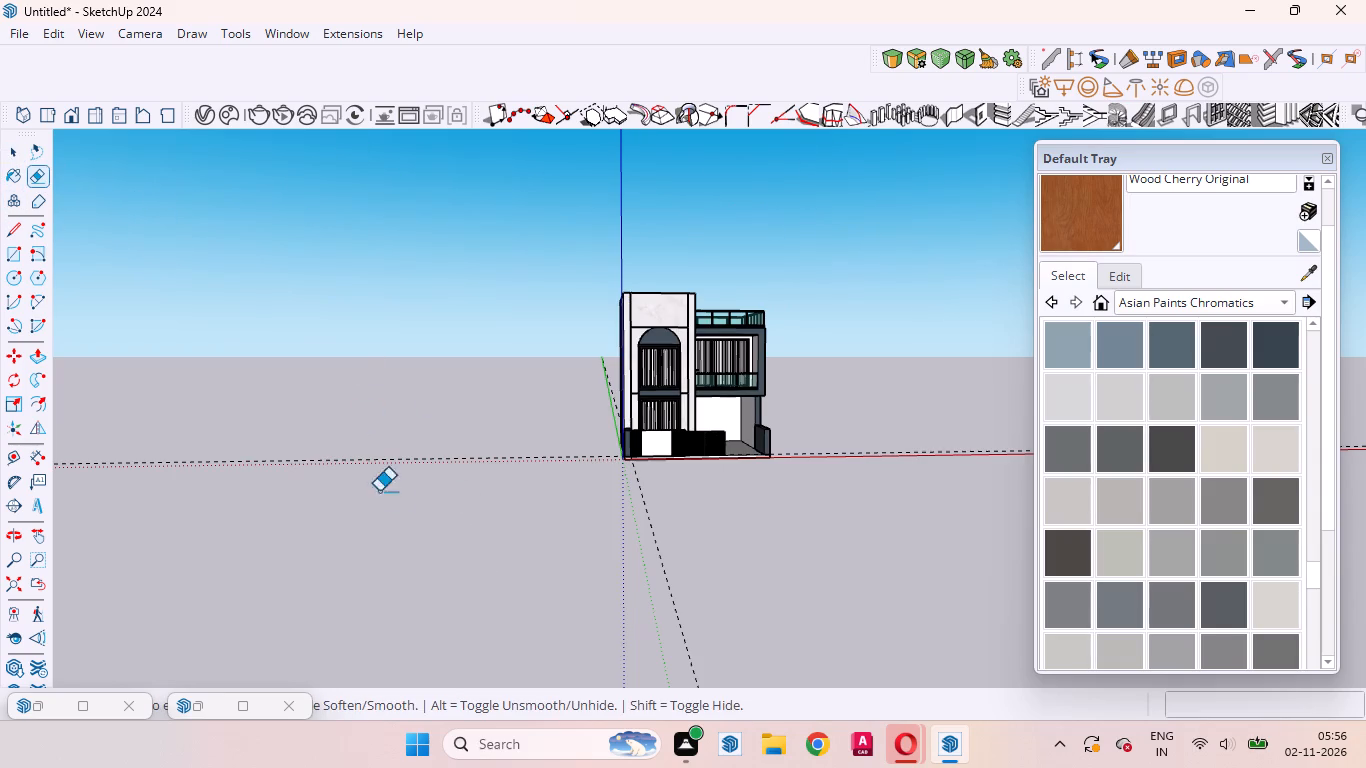
drag(373, 413, 338, 298)
drag(529, 501, 429, 291)
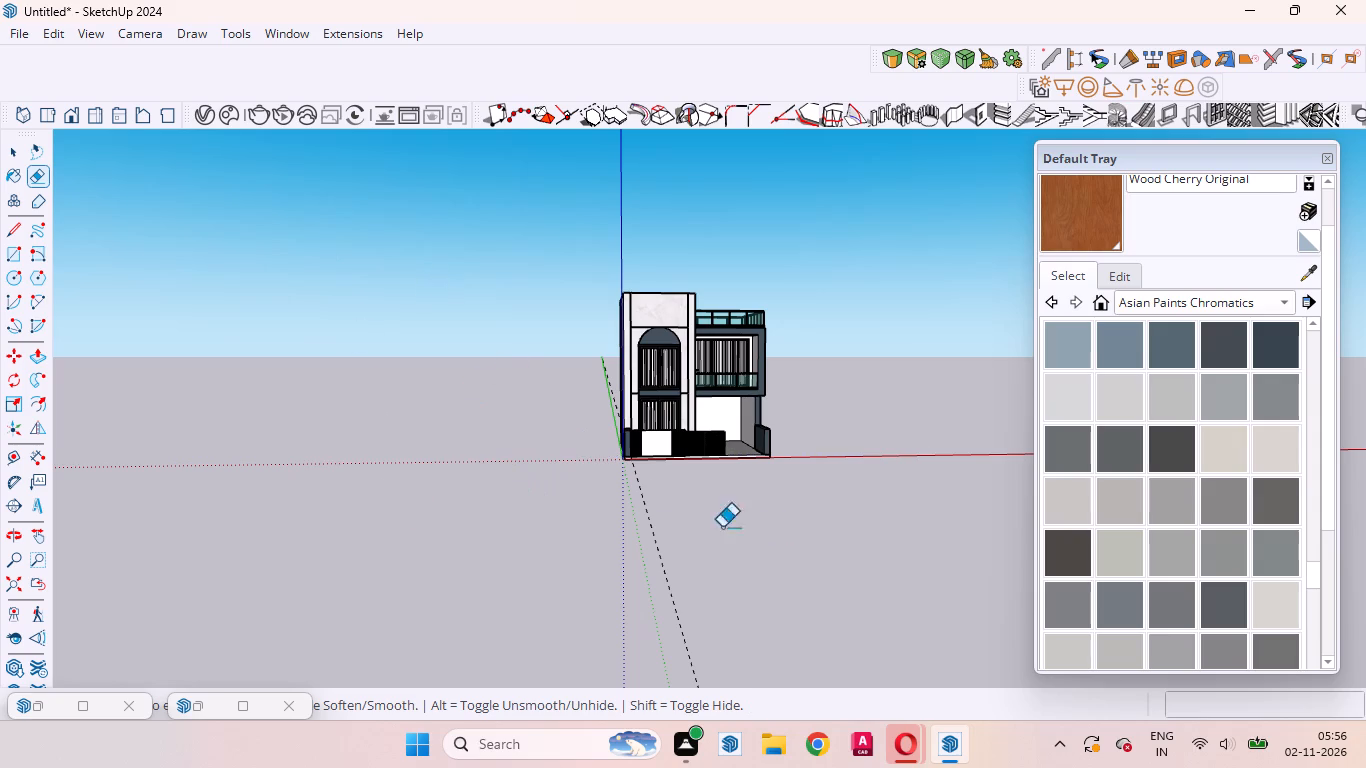
drag(777, 534, 453, 552)
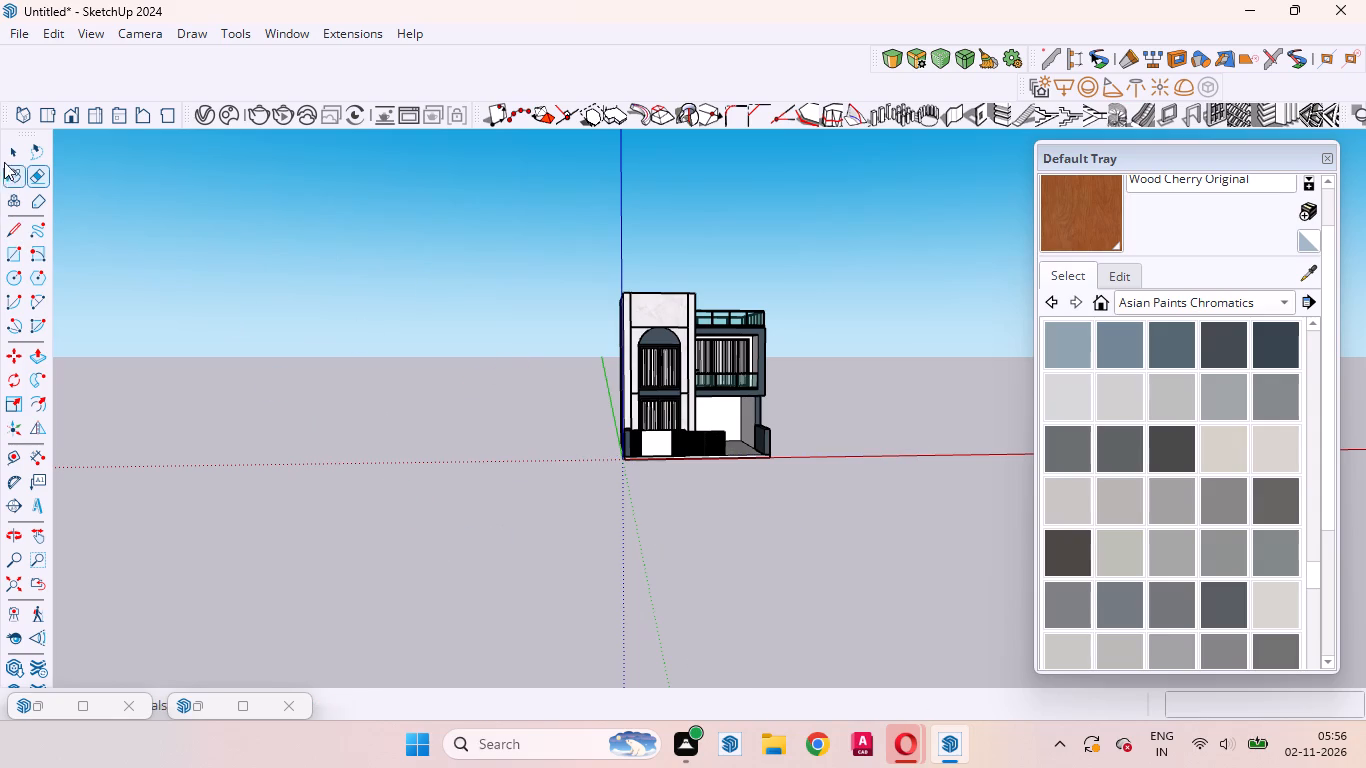
click(4, 154)
click(726, 563)
Set up filled 3D text reading "john" within the front wall group, in Italic, 6" high and extruded 1".
scroll(749, 484, up, 5)
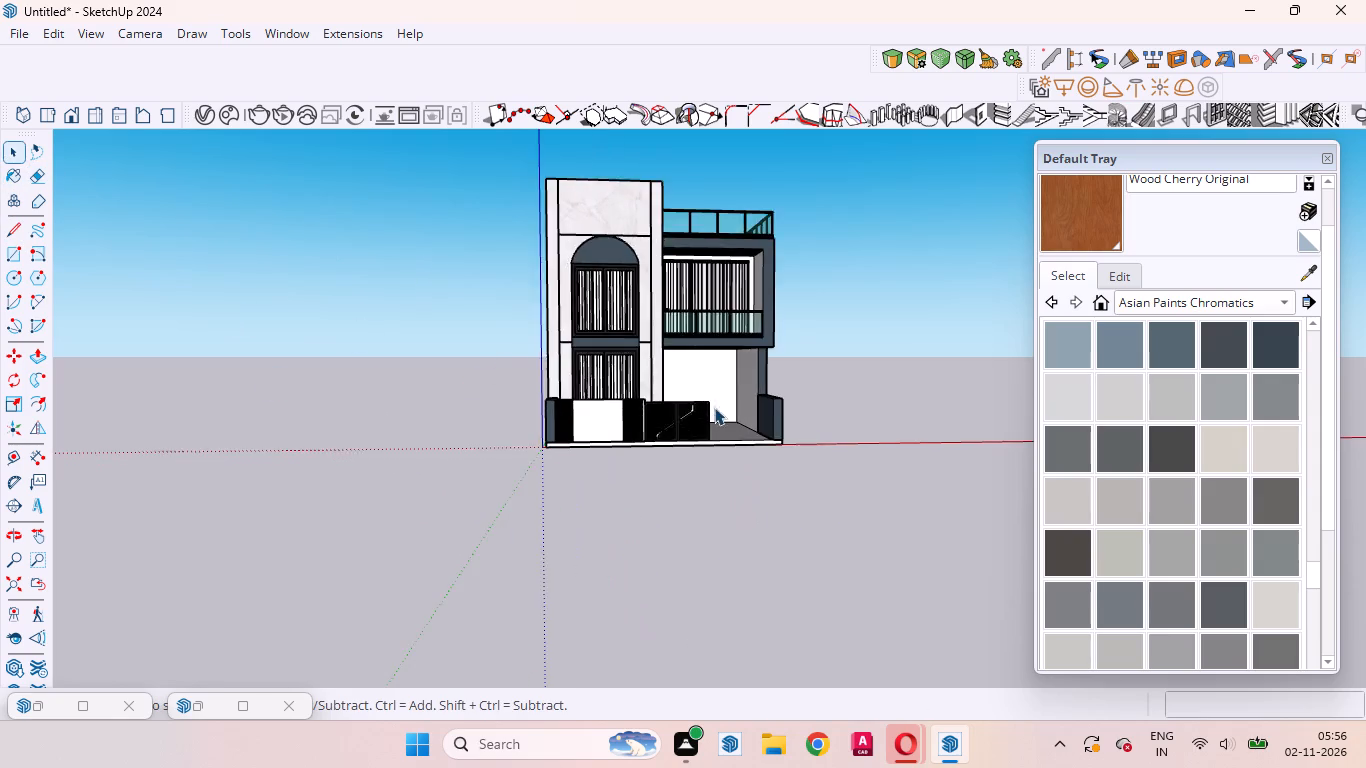
scroll(714, 407, up, 8)
middle_drag(706, 455, 639, 546)
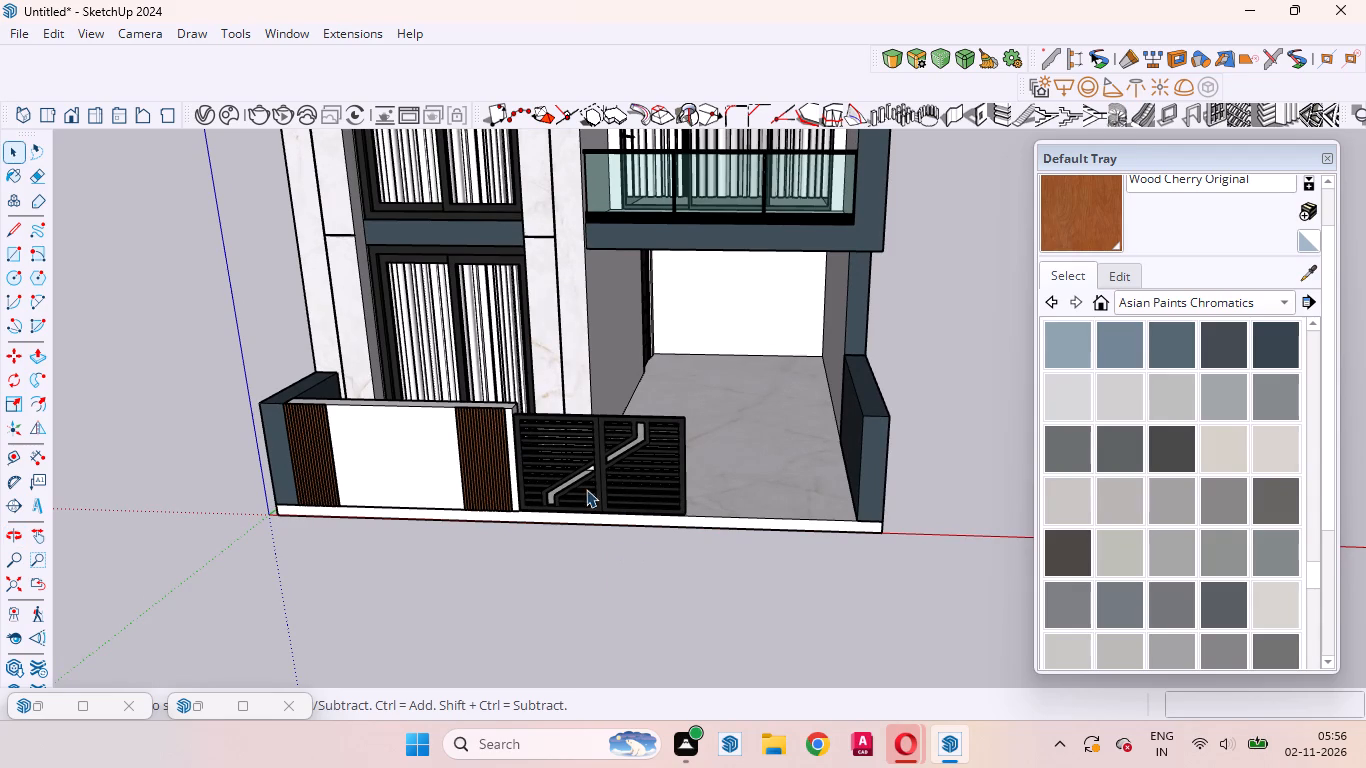
click(379, 453)
double_click(379, 453)
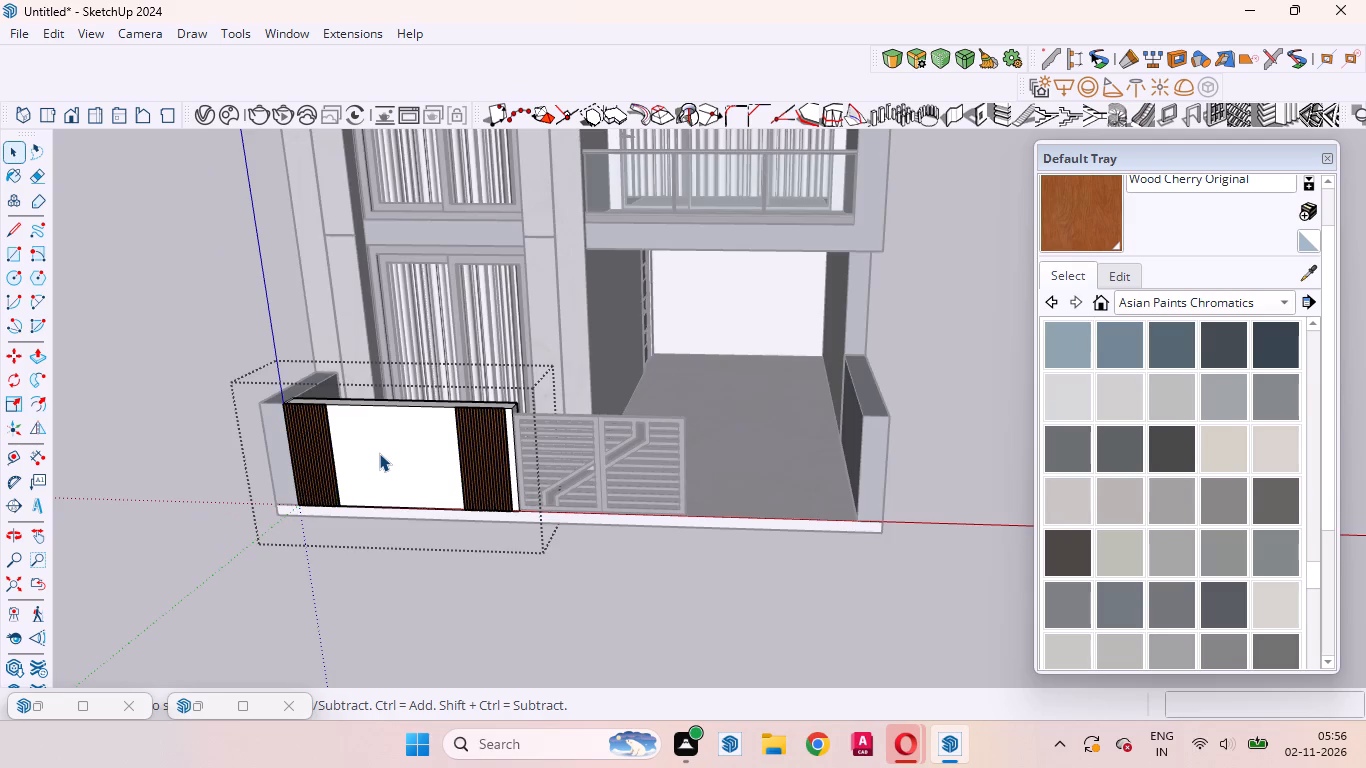
click(33, 508)
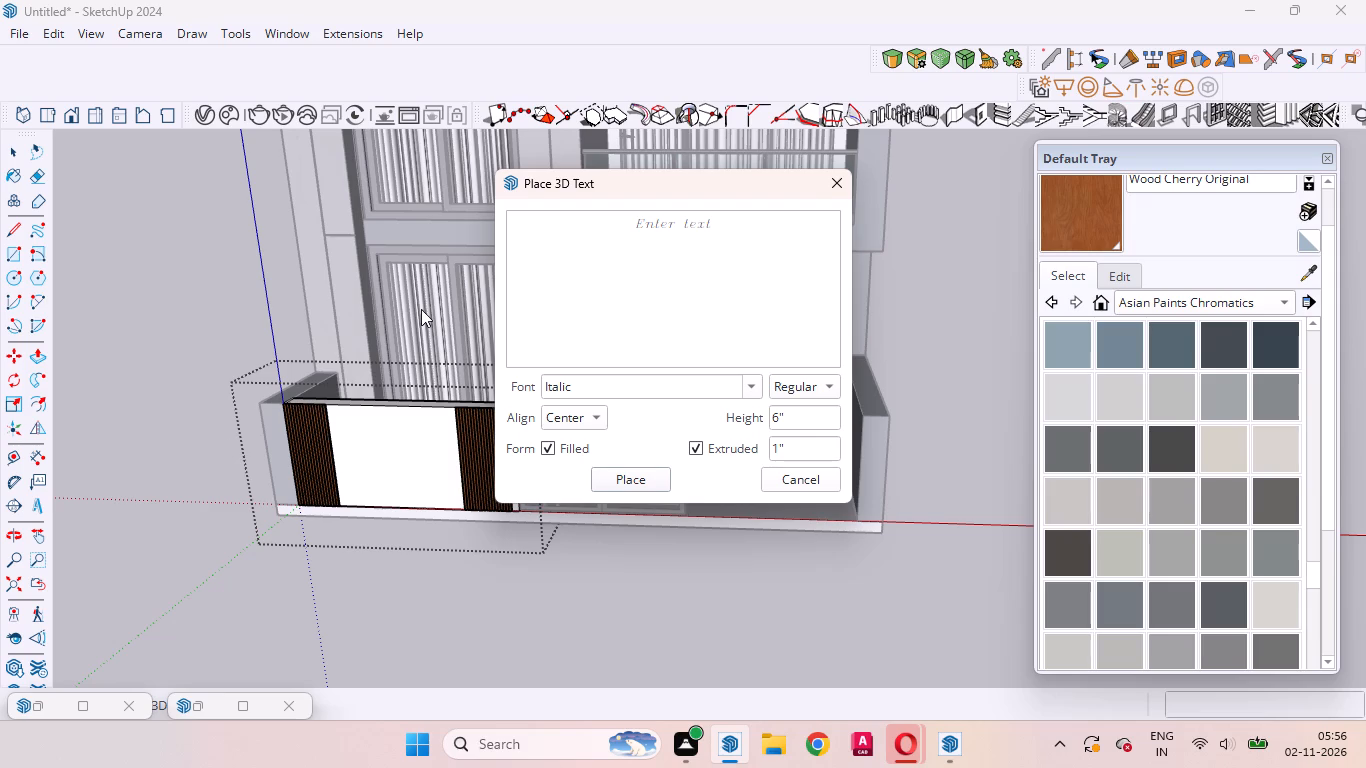
text(jo)
text(hn)
click(745, 228)
key(BackSpace)
key(BackSpace)
key(BackSpace)
key(BackSpace)
key(BackSpace)
key(BackSpace)
key(BackSpace)
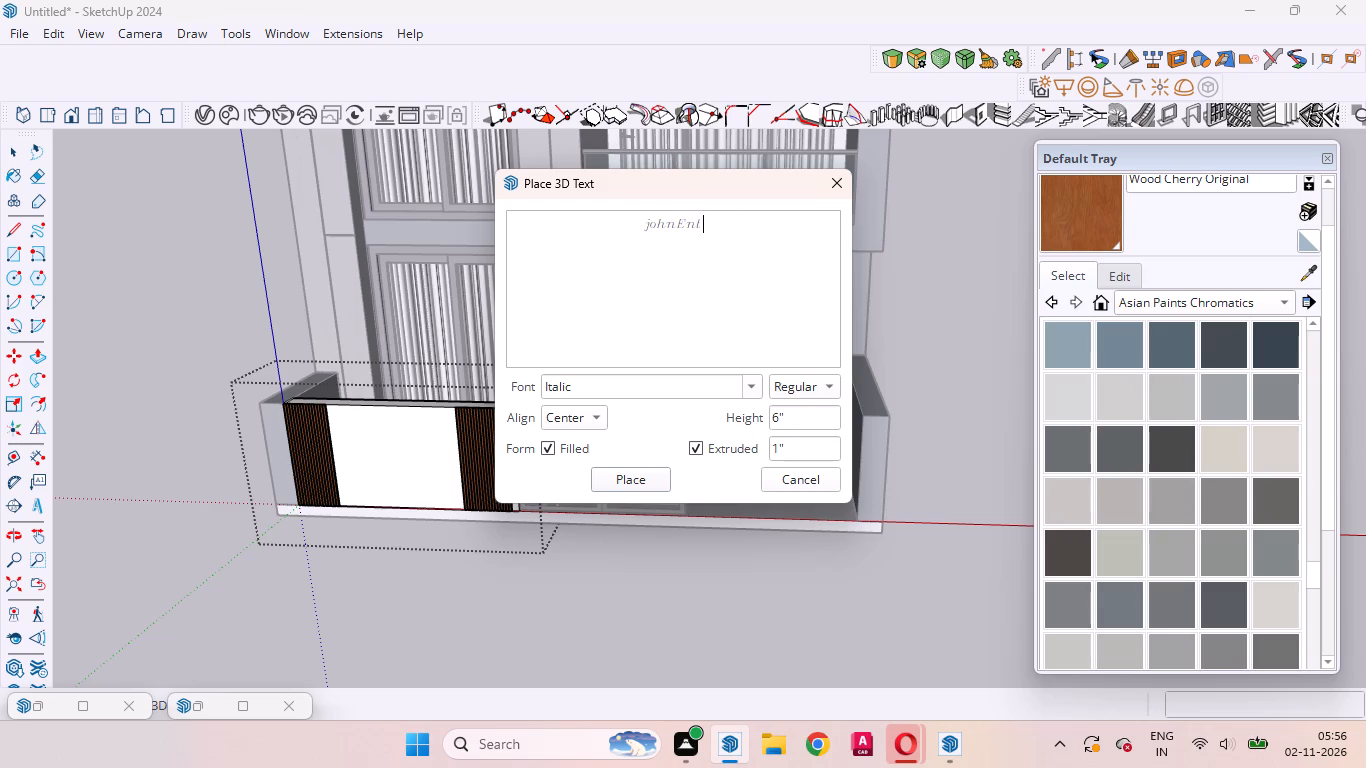
key(BackSpace)
key(BackSpace)
key(BackSpace)
Place the 3D text on the upper part of the front wall's white panel, between the wooden louvres.
click(622, 484)
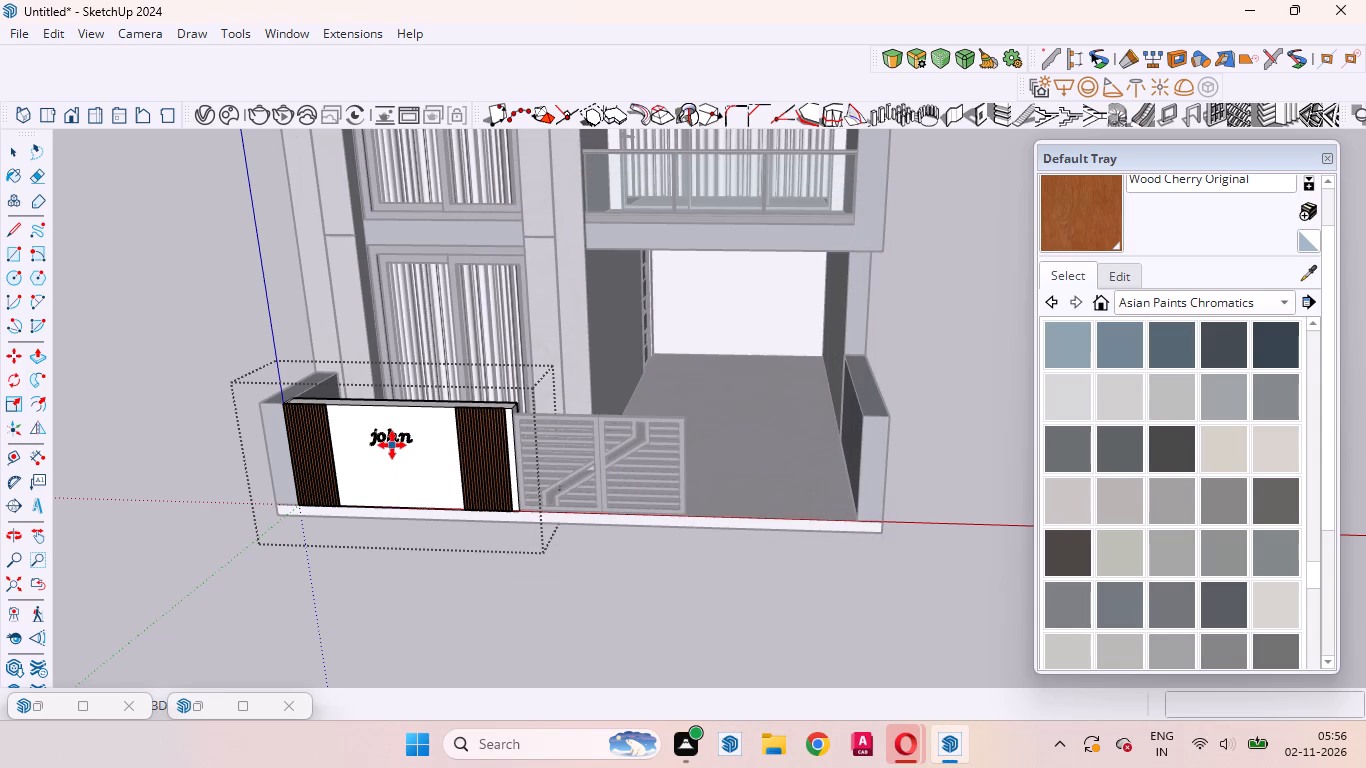
click(391, 445)
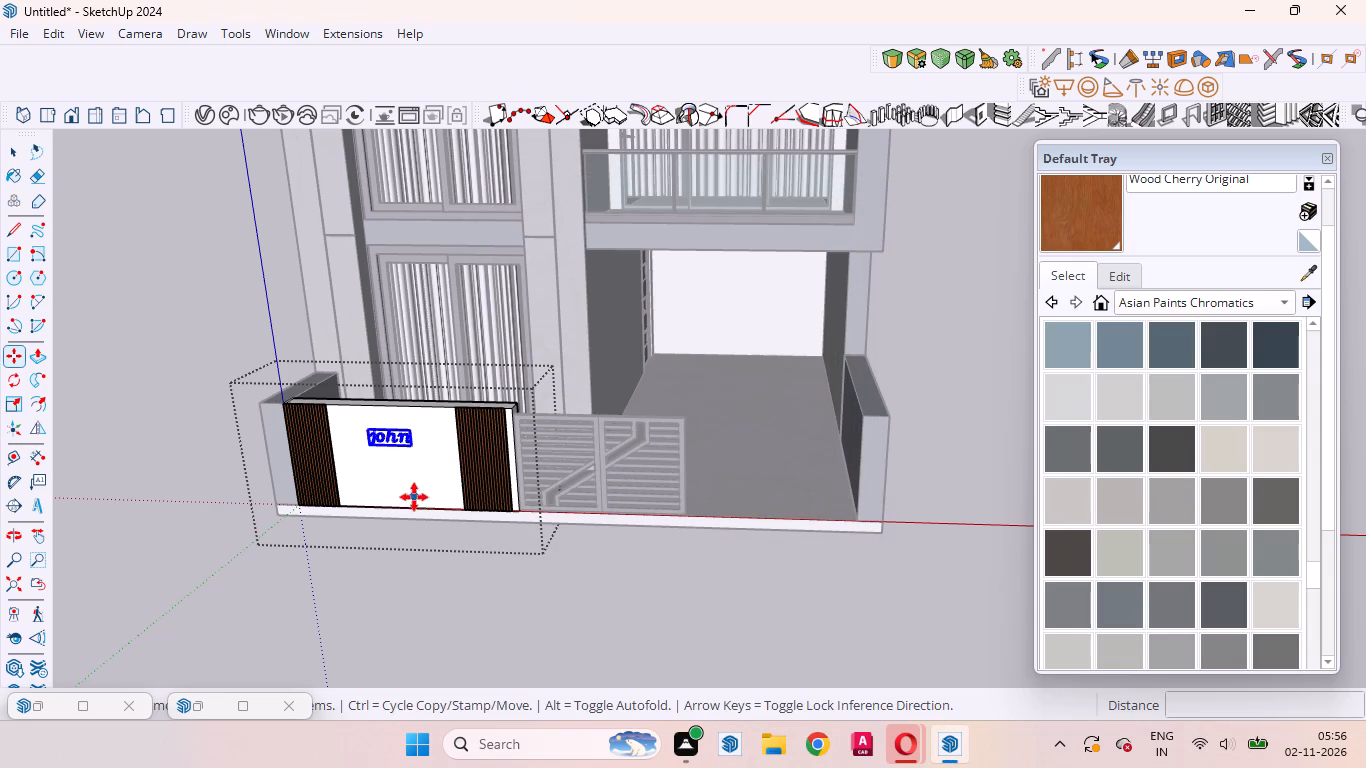
key(space)
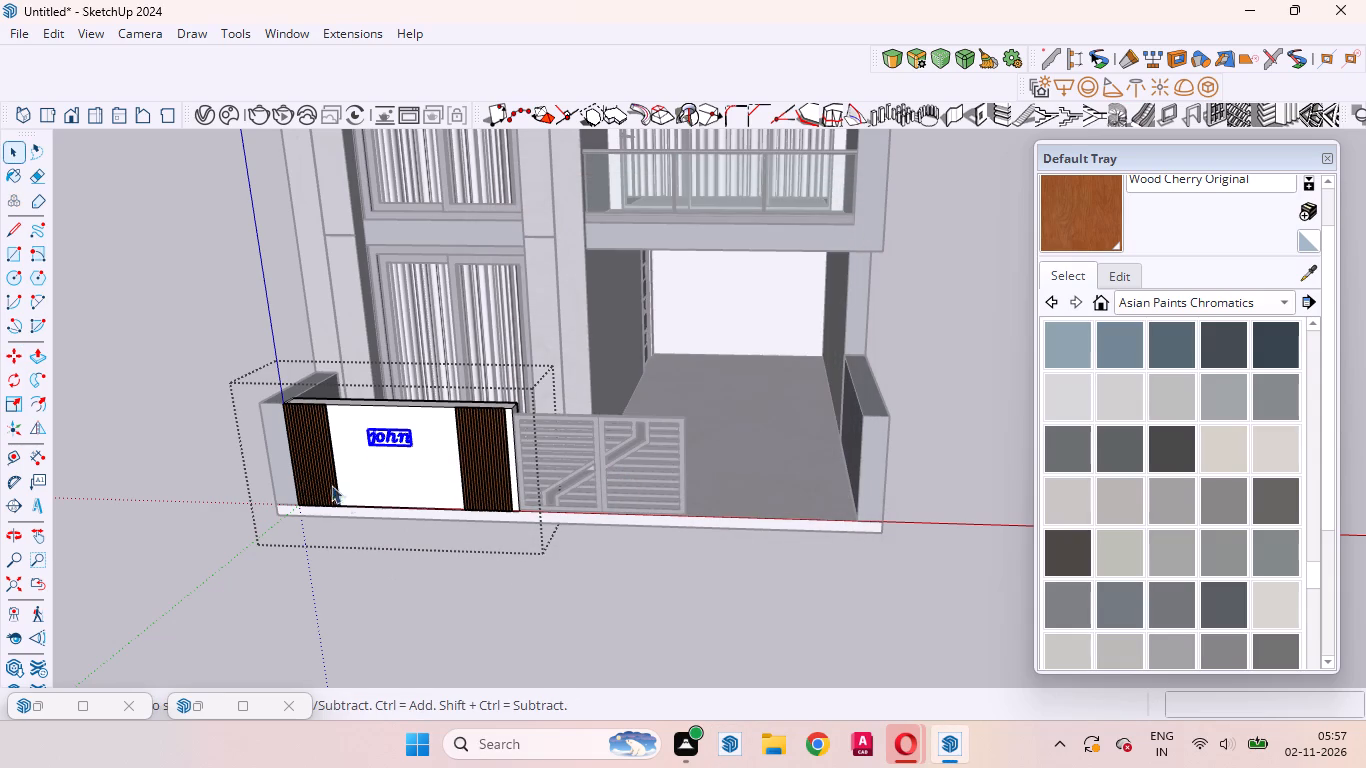
click(148, 435)
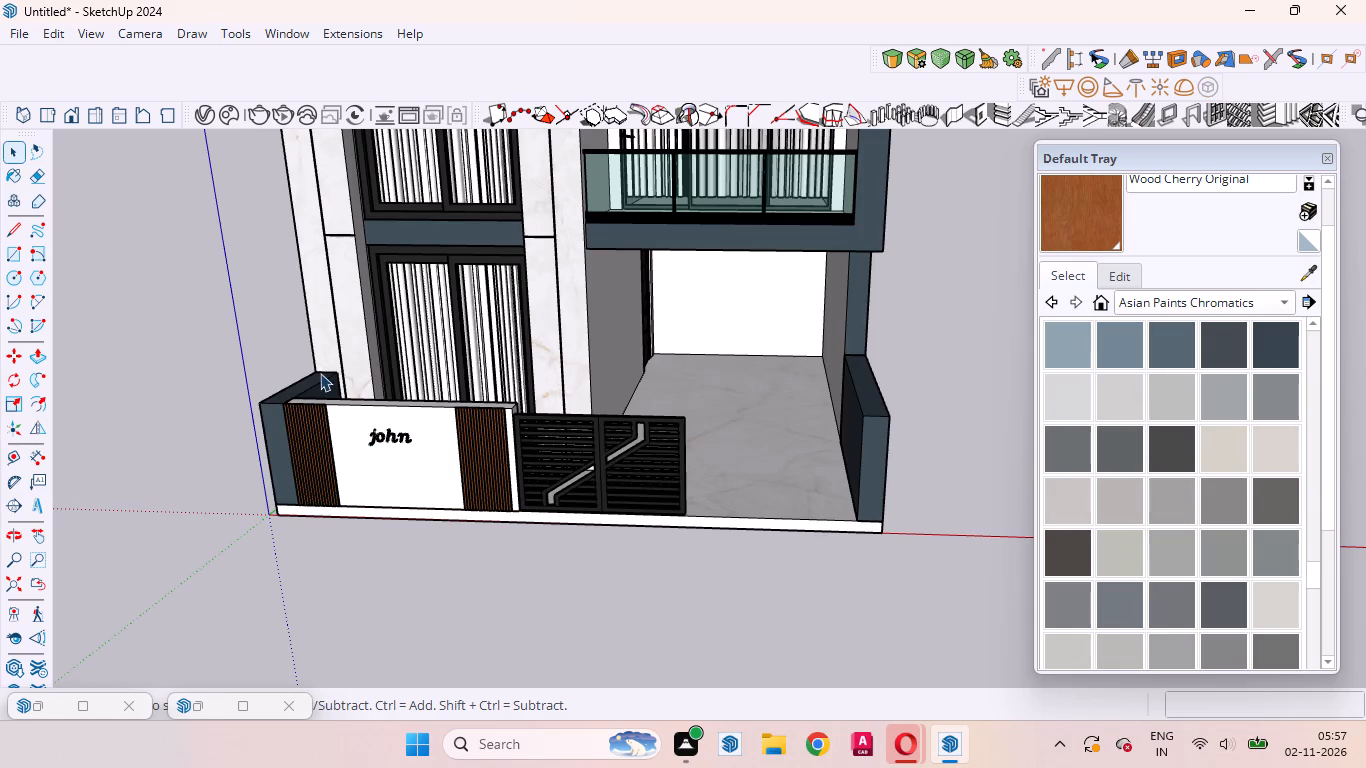
Examine the placed lettering on the front wall up close from several angles.
scroll(434, 458, up, 15)
middle_drag(476, 474, 582, 493)
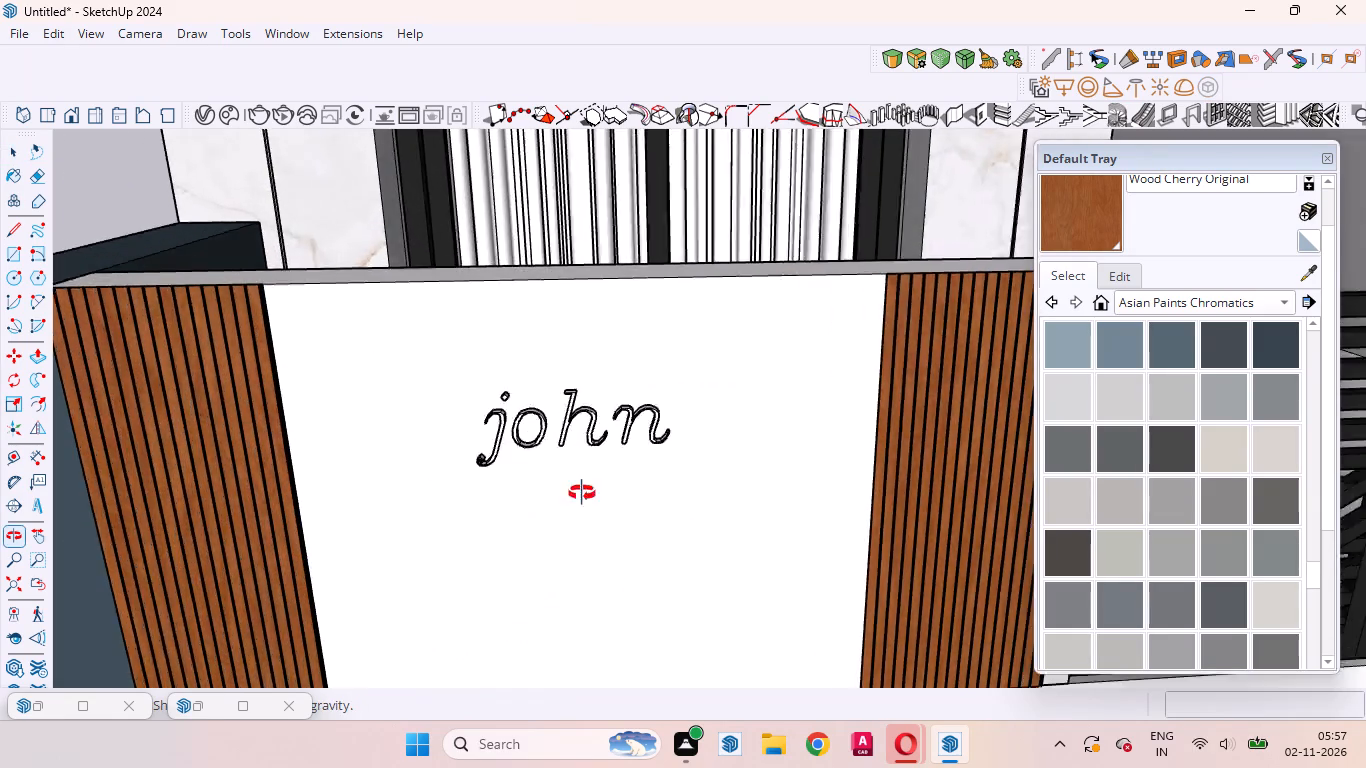
middle_drag(582, 493, 534, 595)
scroll(366, 507, down, 10)
scroll(421, 584, up, 9)
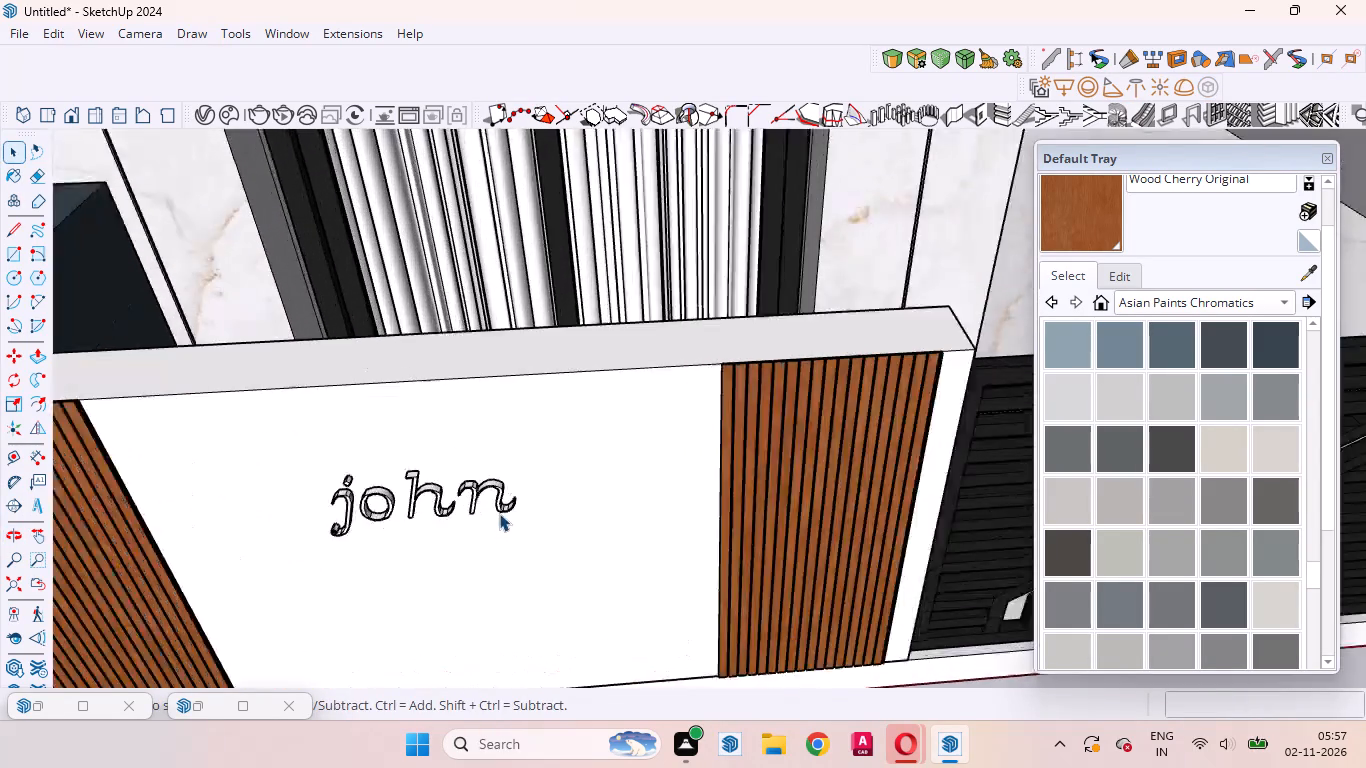
scroll(499, 513, up, 1)
middle_drag(383, 526, 415, 387)
scroll(434, 331, up, 8)
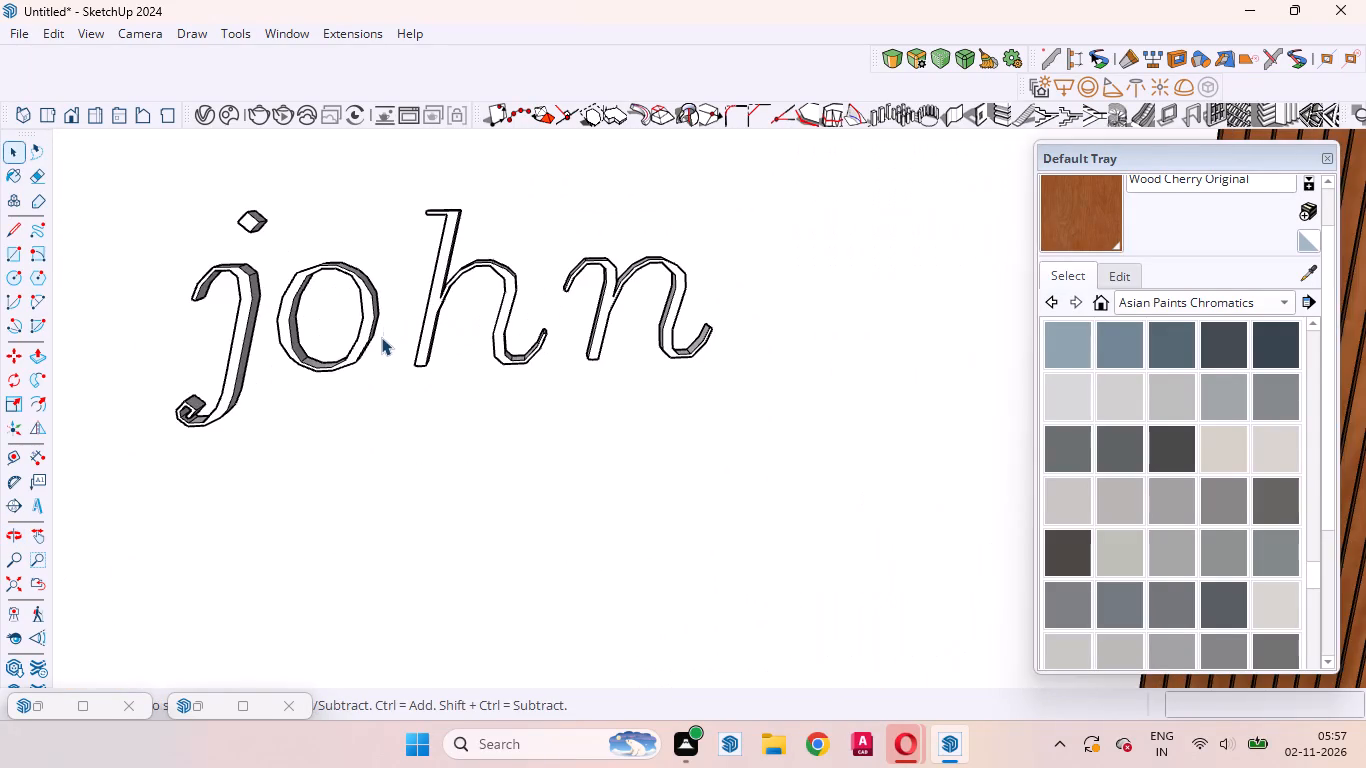
middle_drag(399, 369, 372, 318)
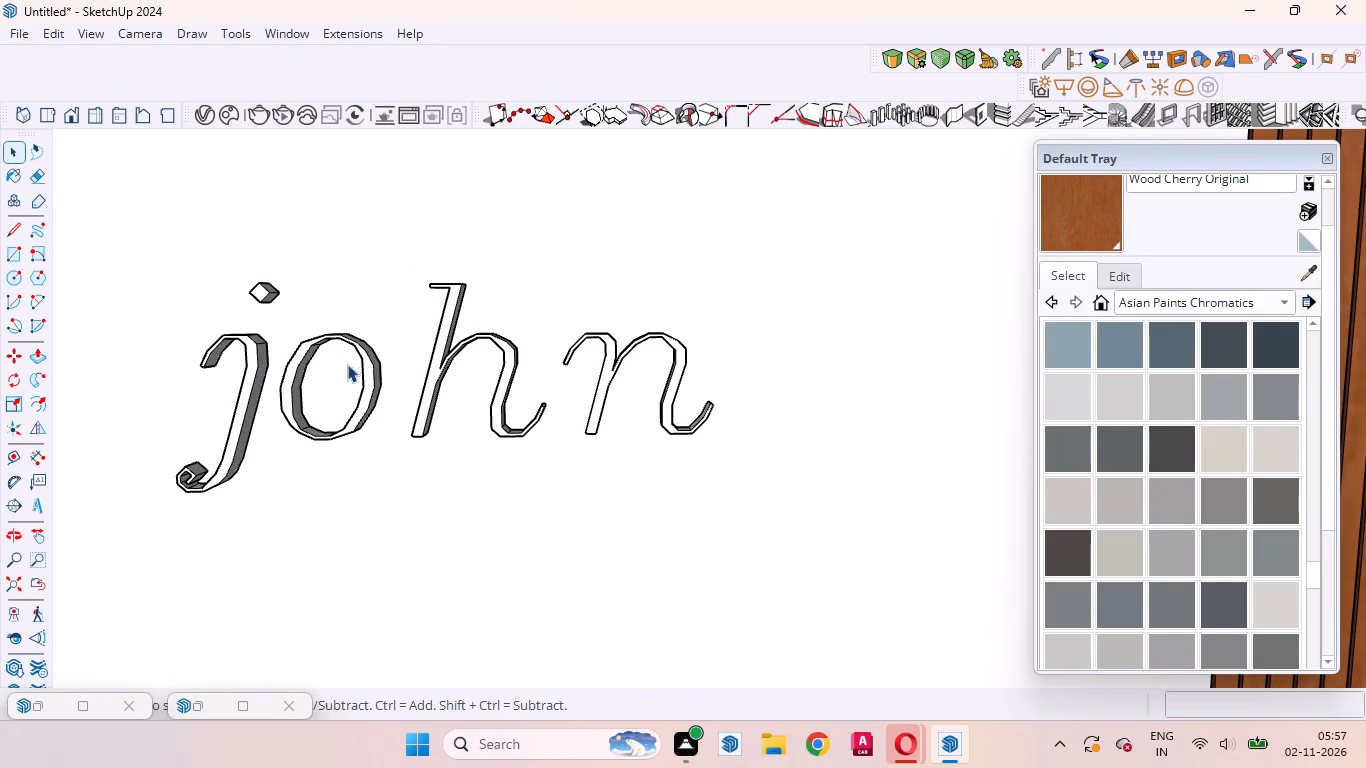
Paint the "john" 3D text inside the front wall group with Wood Cherry Original.
triple_click(372, 371)
double_click(373, 371)
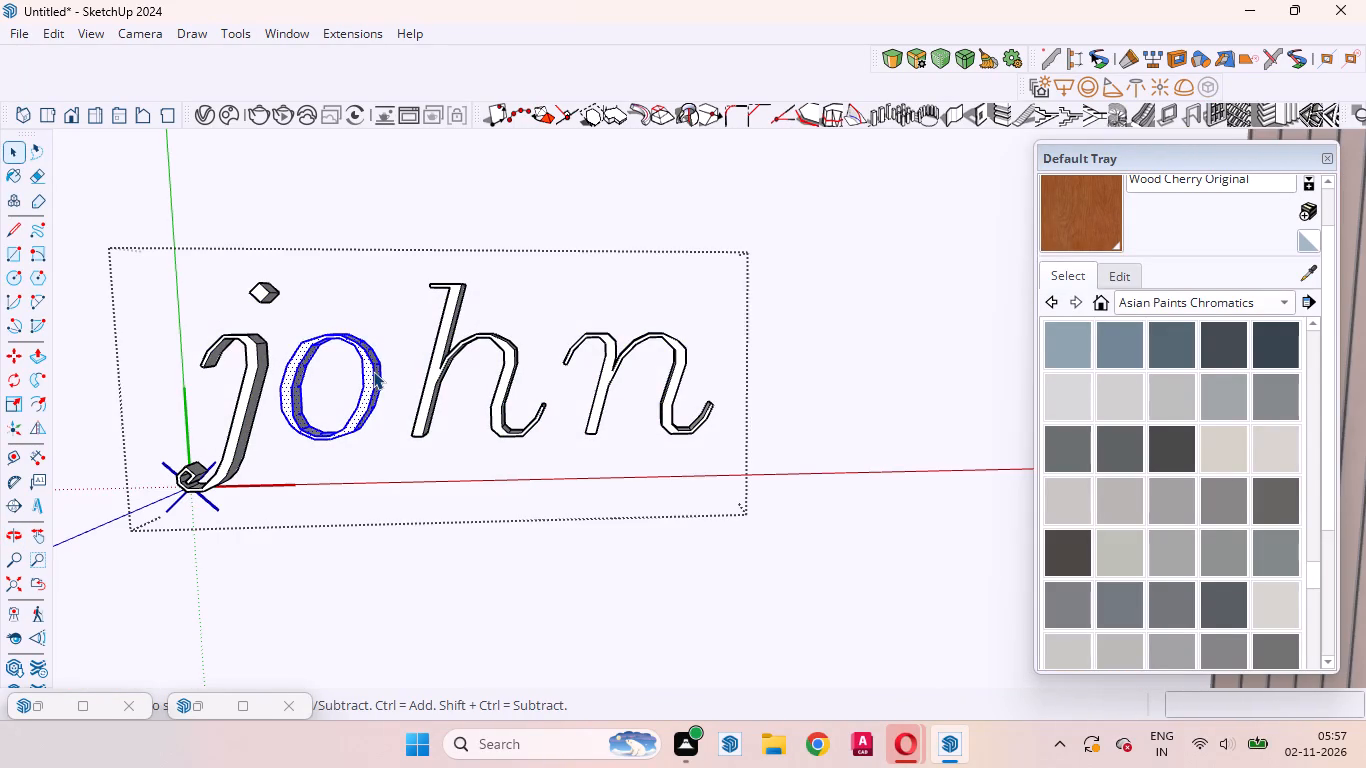
scroll(446, 348, down, 7)
scroll(449, 349, up, 2)
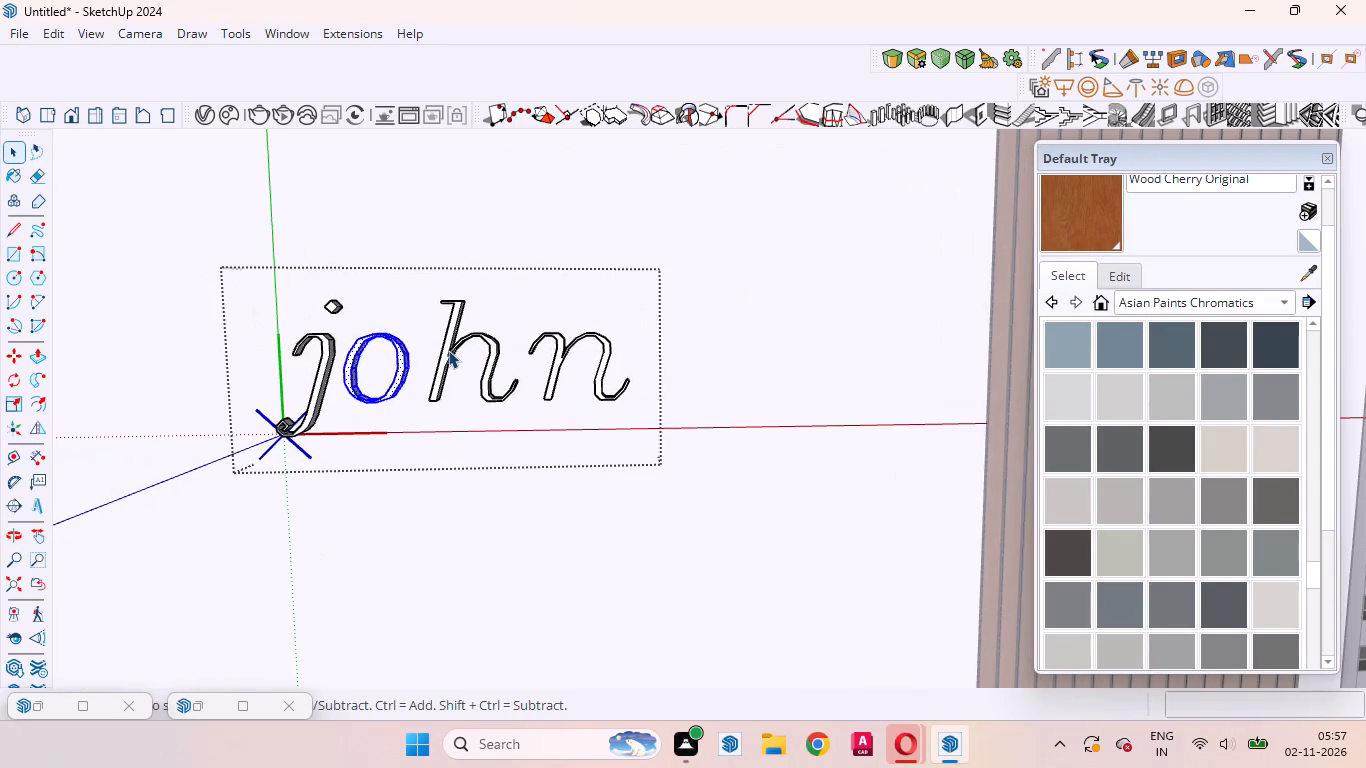
click(448, 351)
scroll(328, 360, down, 15)
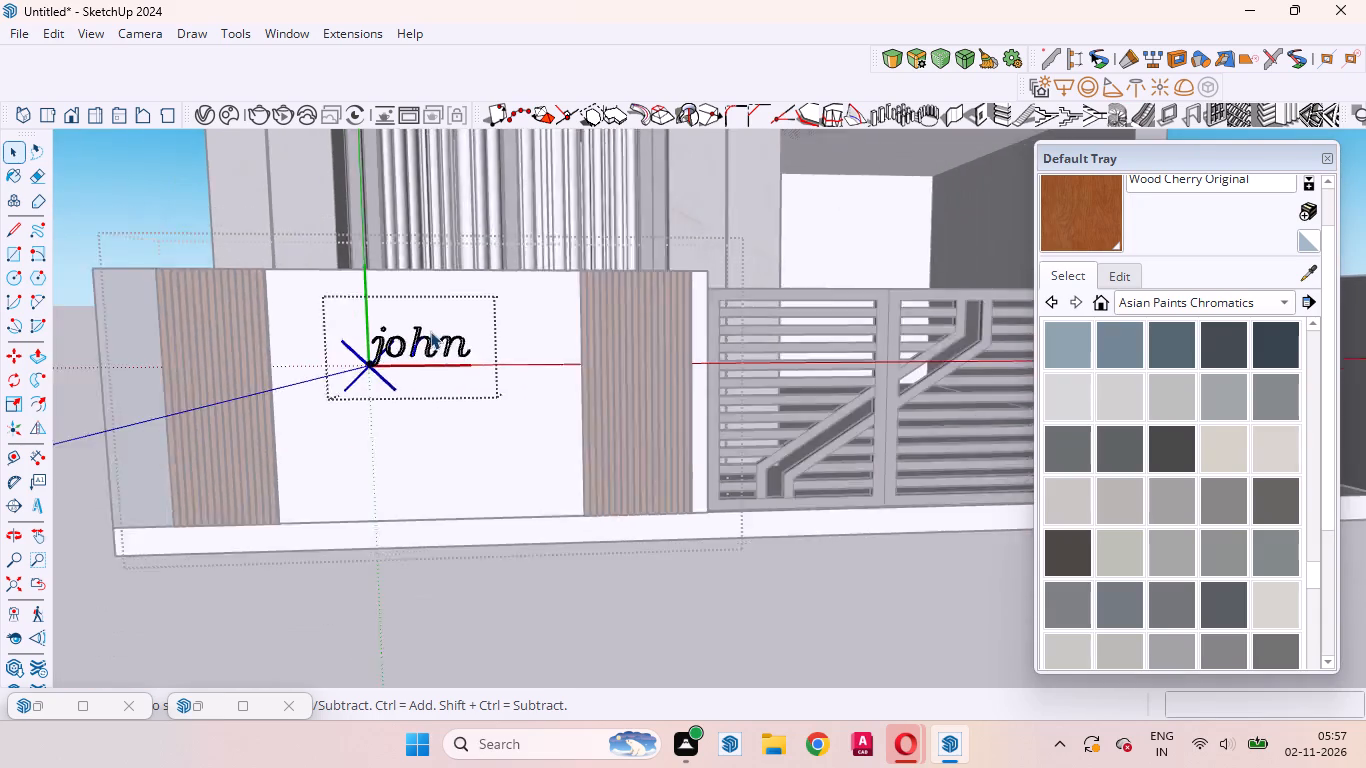
scroll(430, 331, down, 5)
click(455, 551)
scroll(418, 296, up, 14)
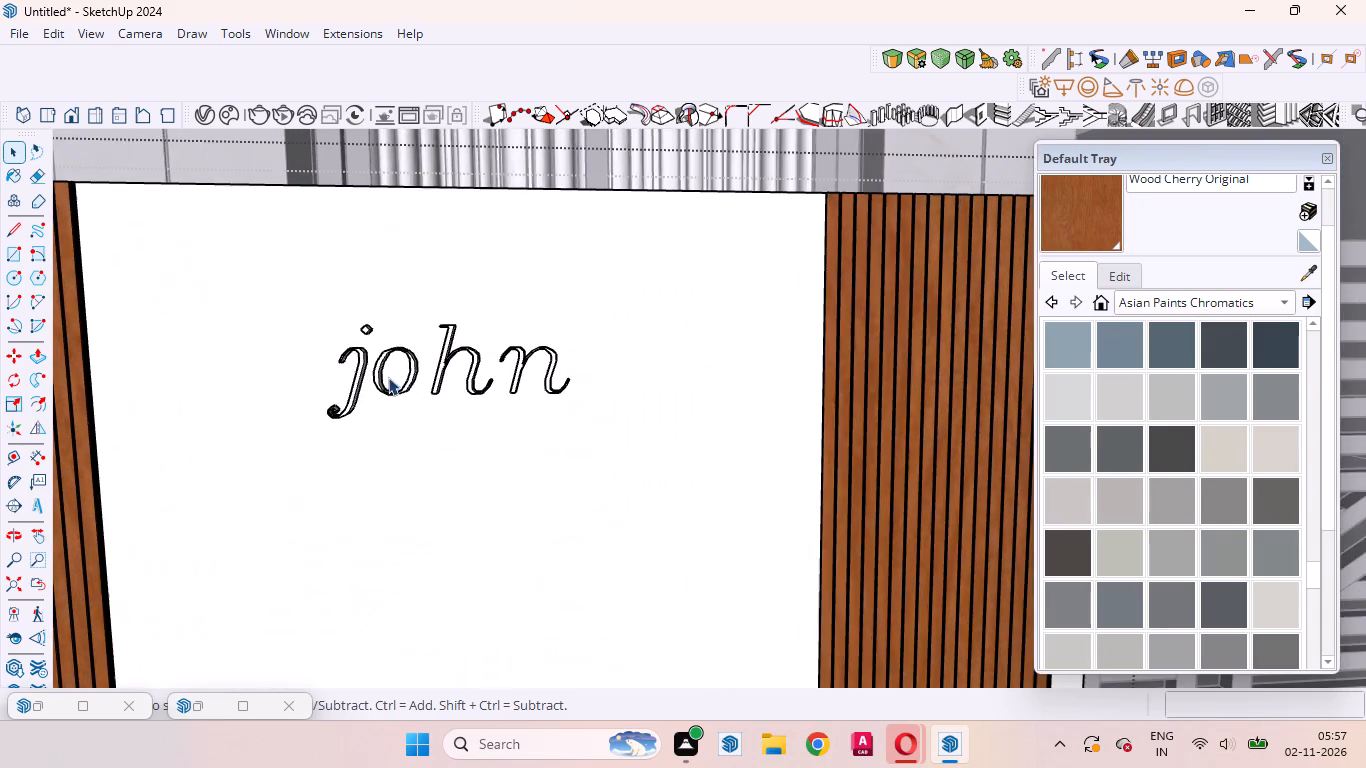
middle_drag(400, 396, 213, 433)
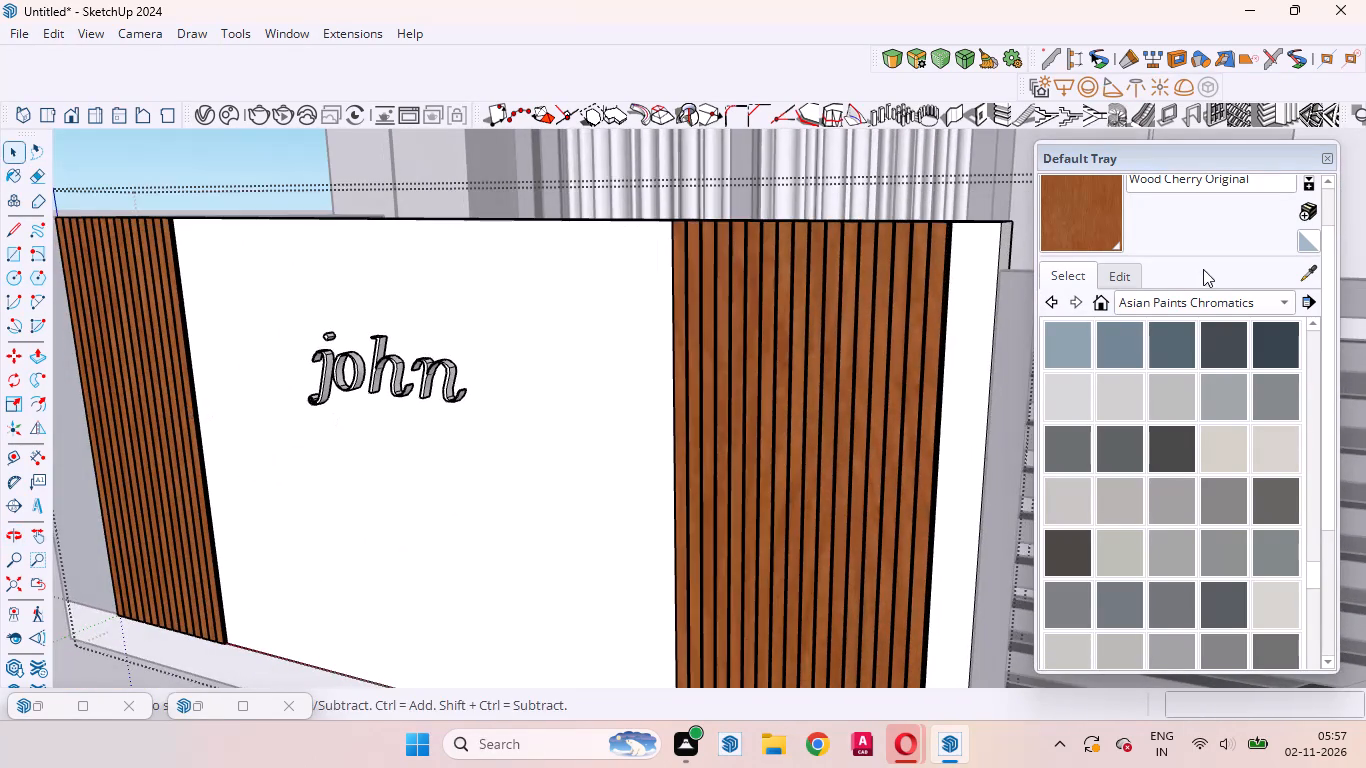
click(1091, 234)
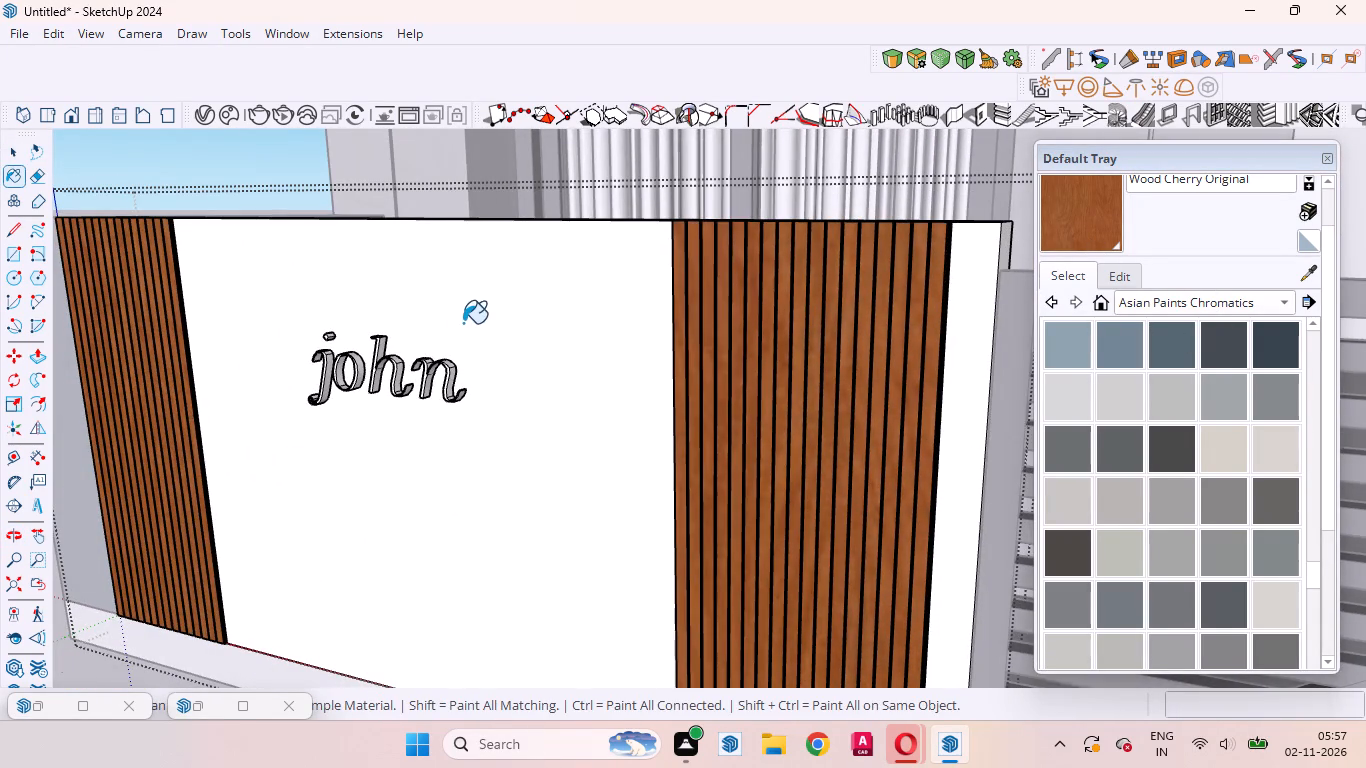
scroll(463, 327, up, 10)
click(435, 385)
scroll(577, 387, down, 17)
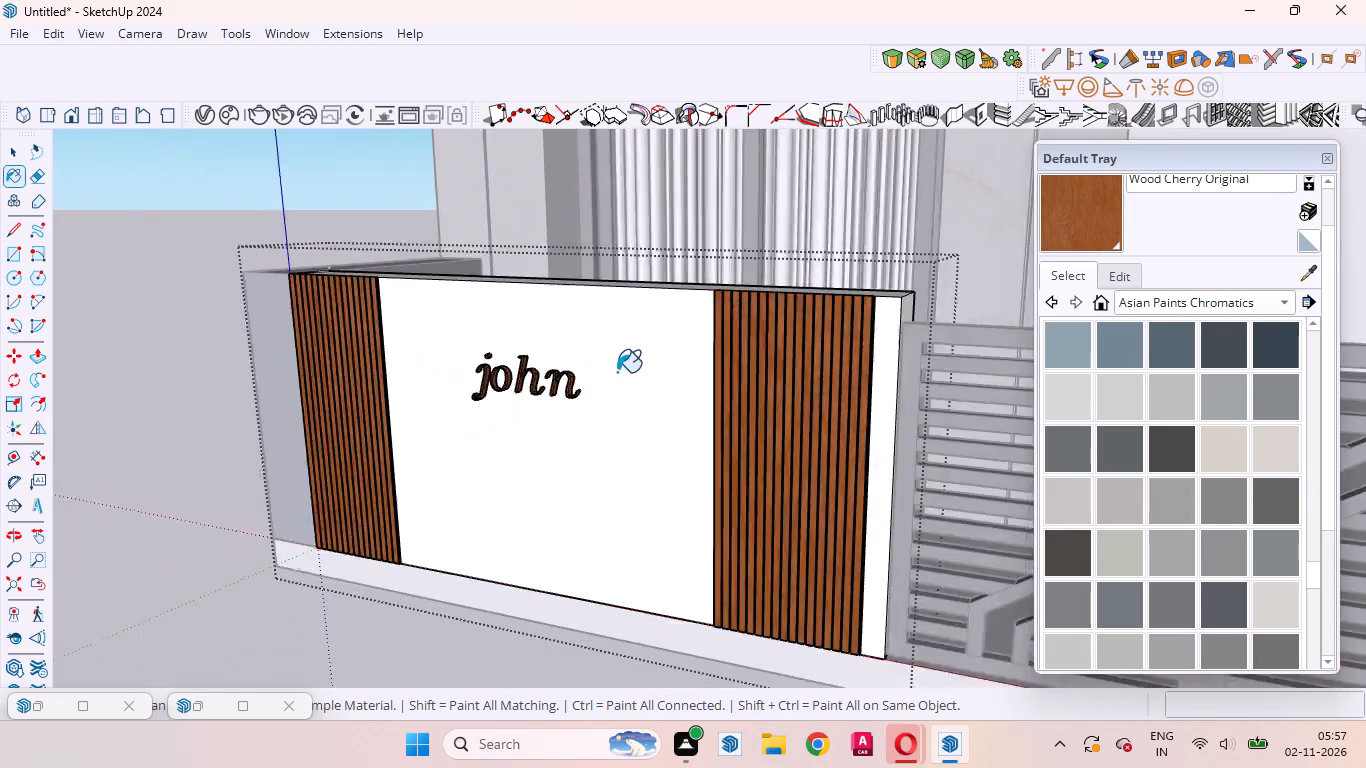
scroll(617, 372, down, 7)
click(10, 152)
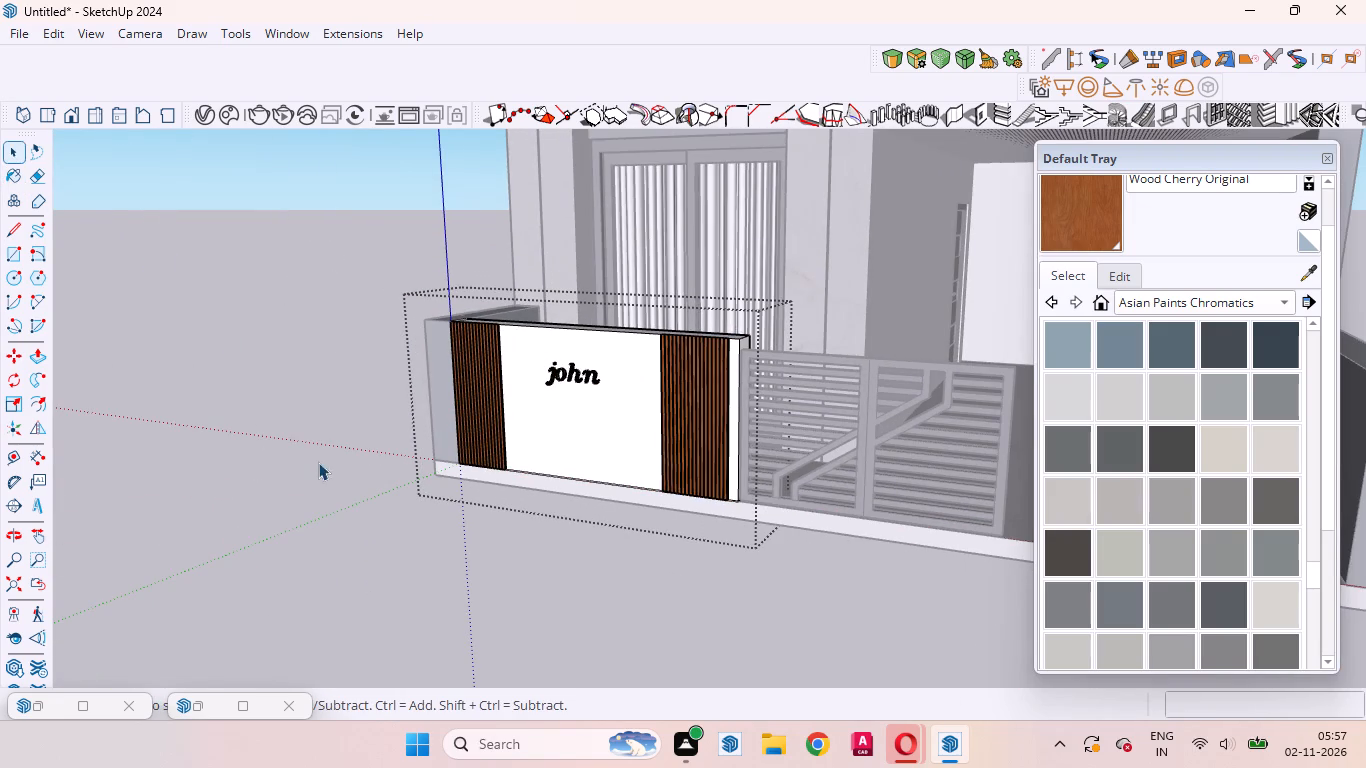
click(316, 475)
Open the "john" 3D text for editing and move the letter "n" about 1 5/16" closer to the "h".
scroll(600, 422, up, 20)
middle_drag(554, 368, 623, 388)
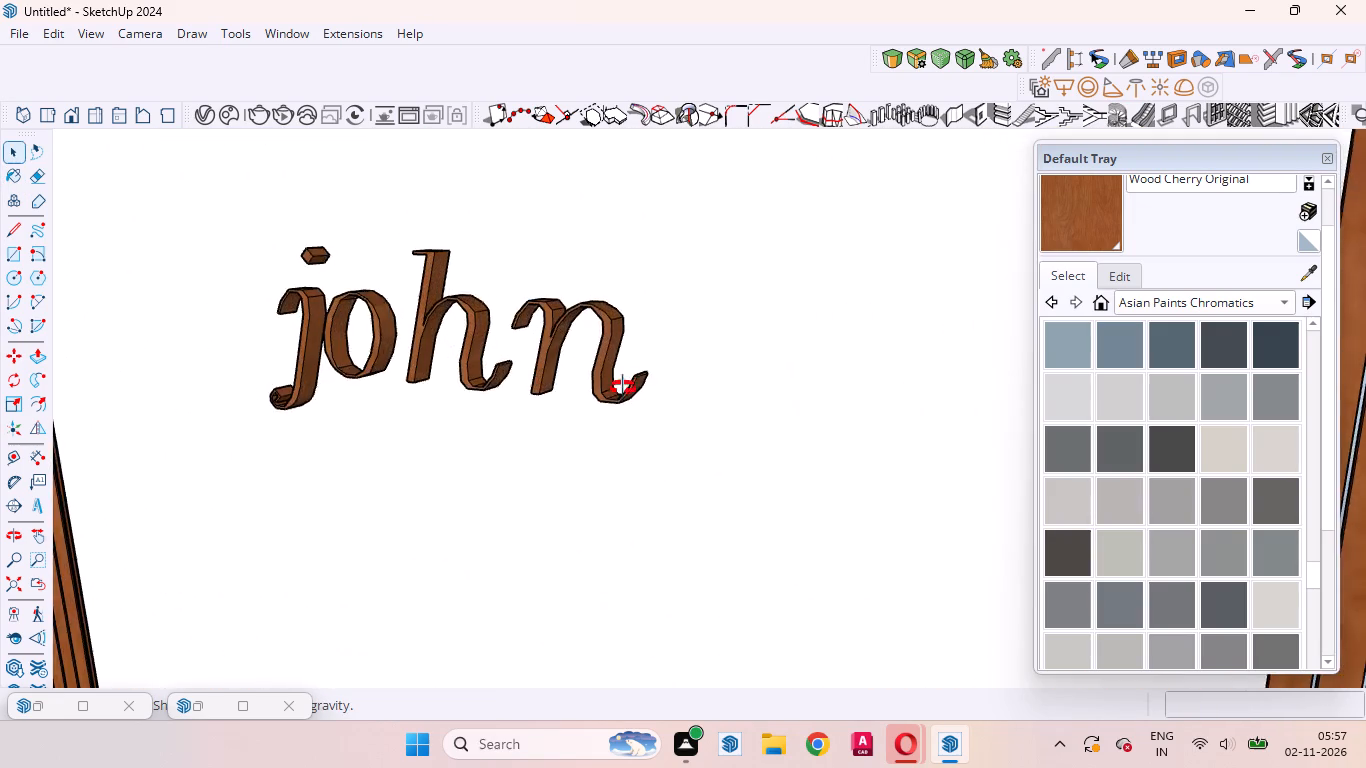
middle_drag(623, 388, 763, 407)
click(551, 362)
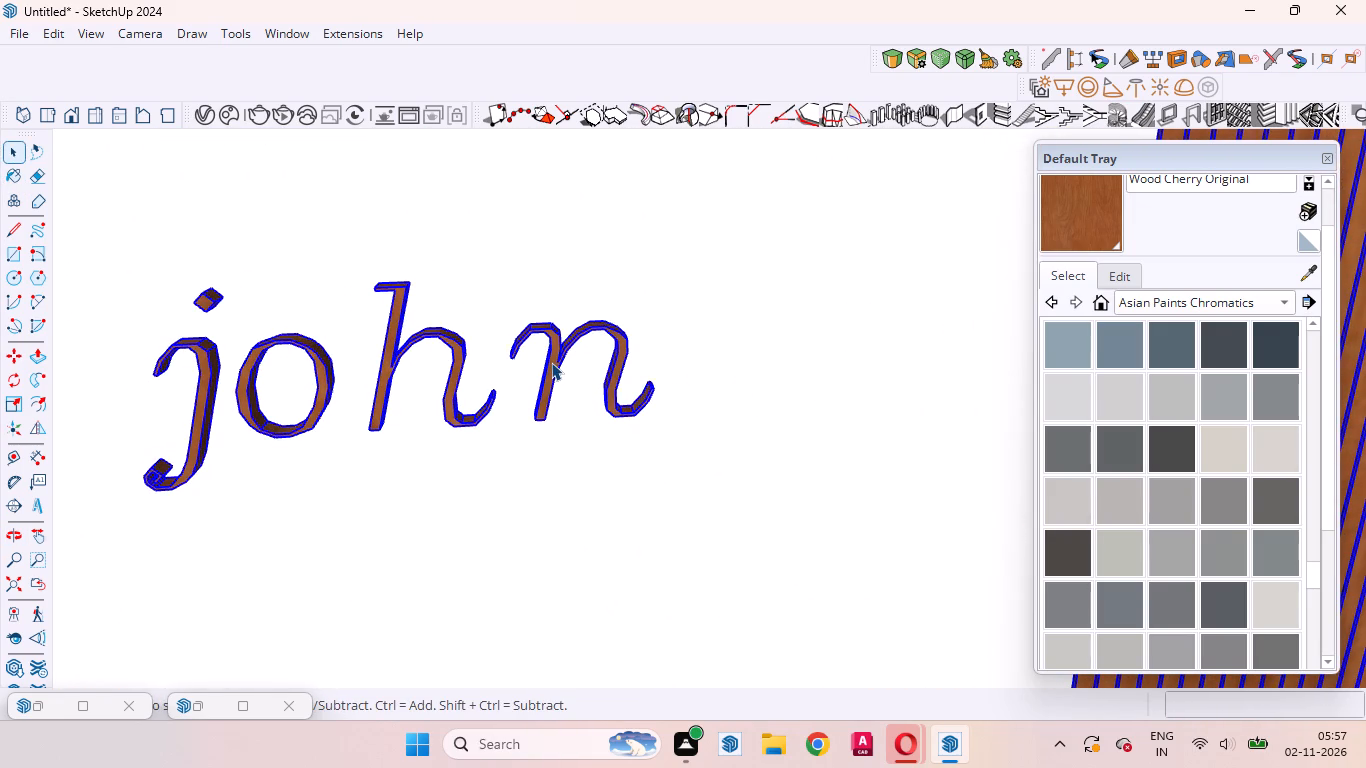
click(551, 362)
click(551, 362)
triple_click(551, 362)
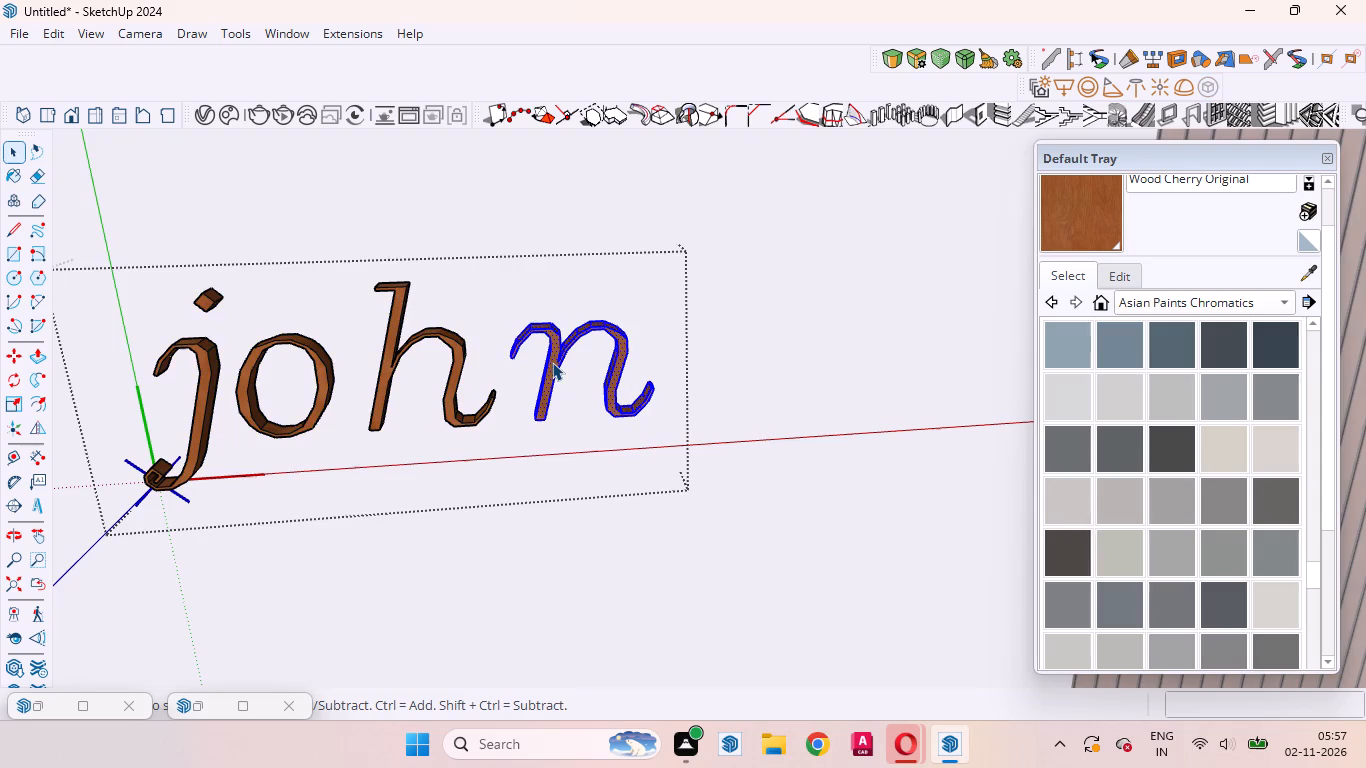
click(12, 364)
scroll(577, 497, up, 5)
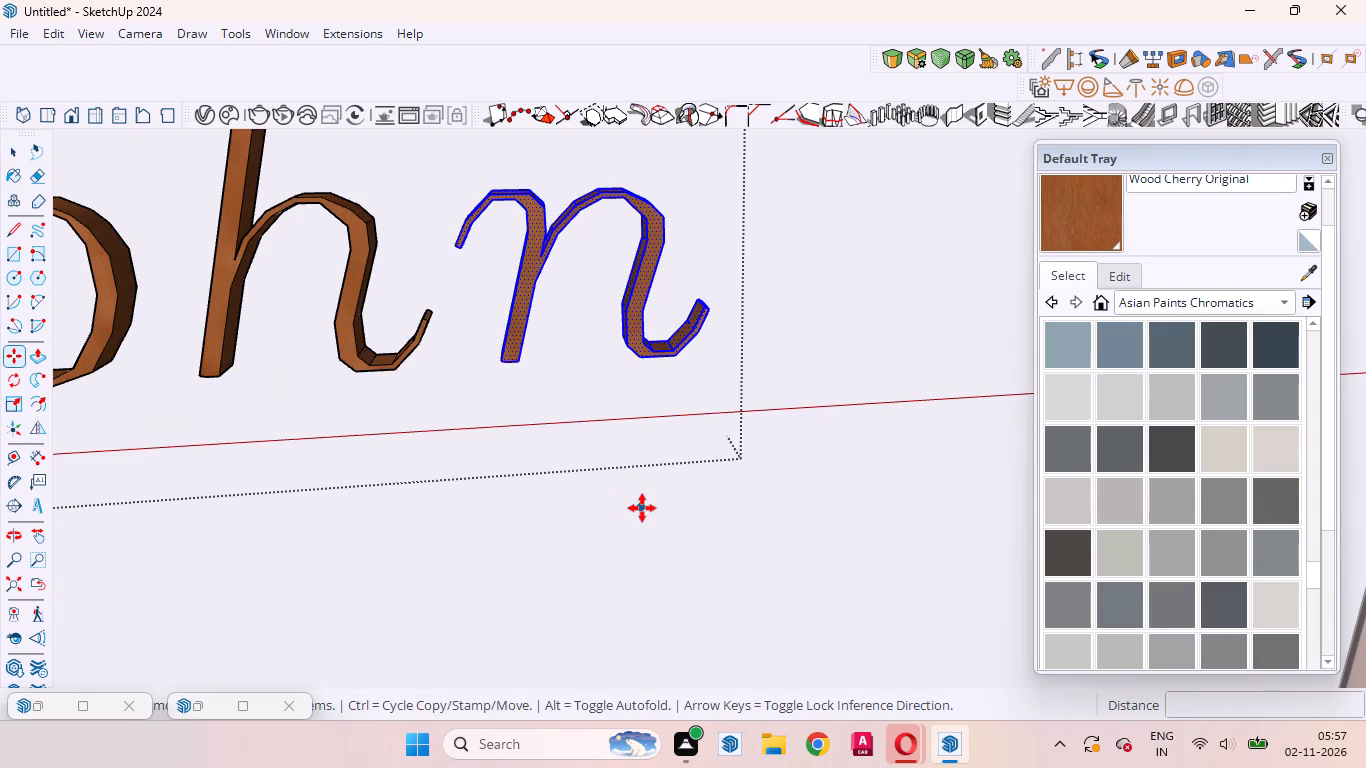
click(643, 508)
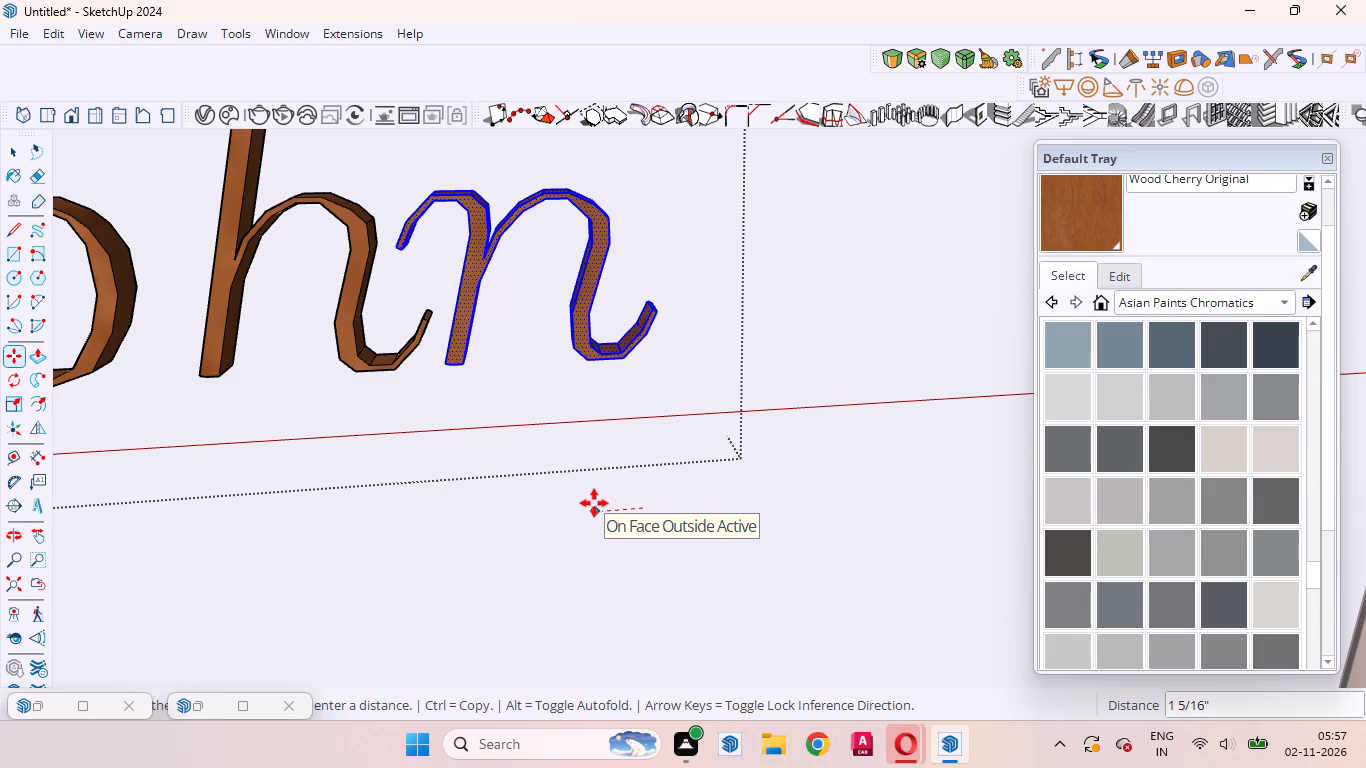
click(594, 503)
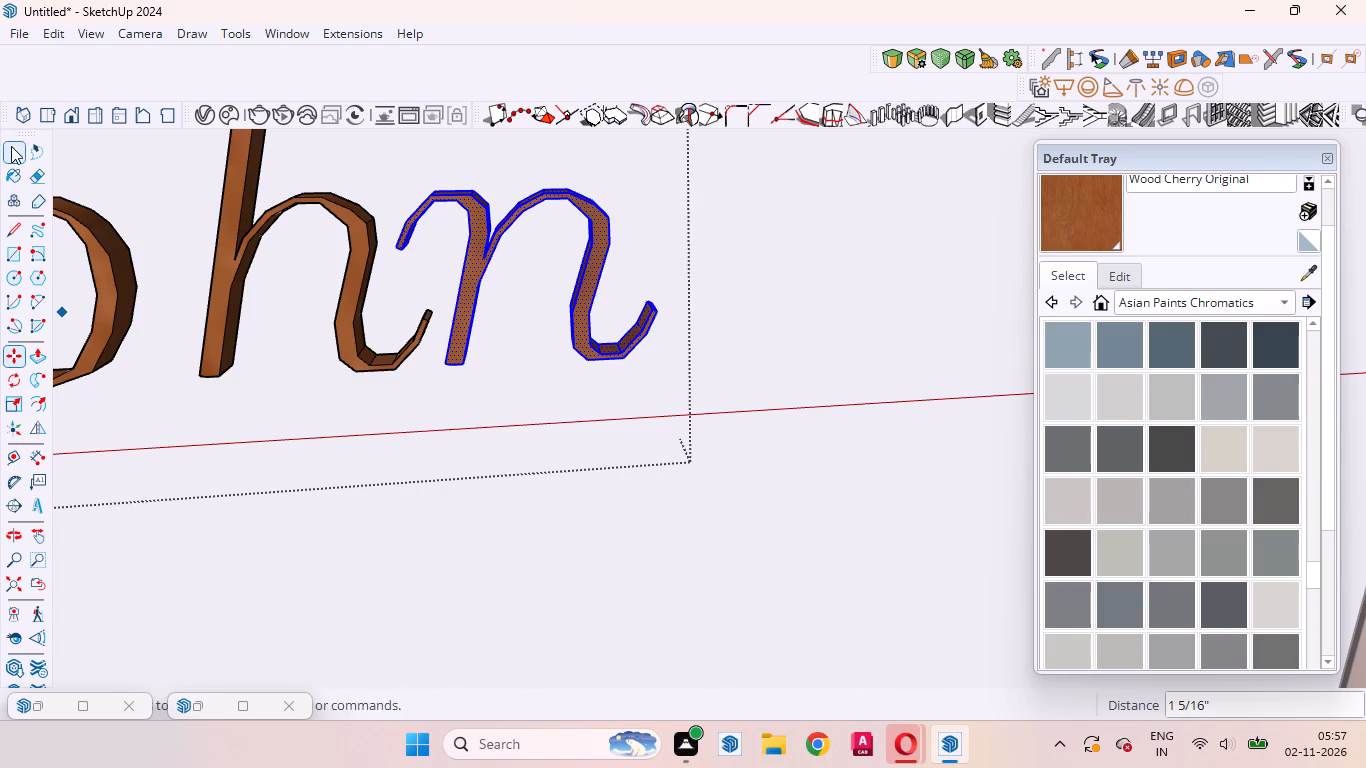
click(13, 149)
Select all the faces of the letter "o" and move it about 1 7/16" towards the "h".
scroll(666, 320, down, 5)
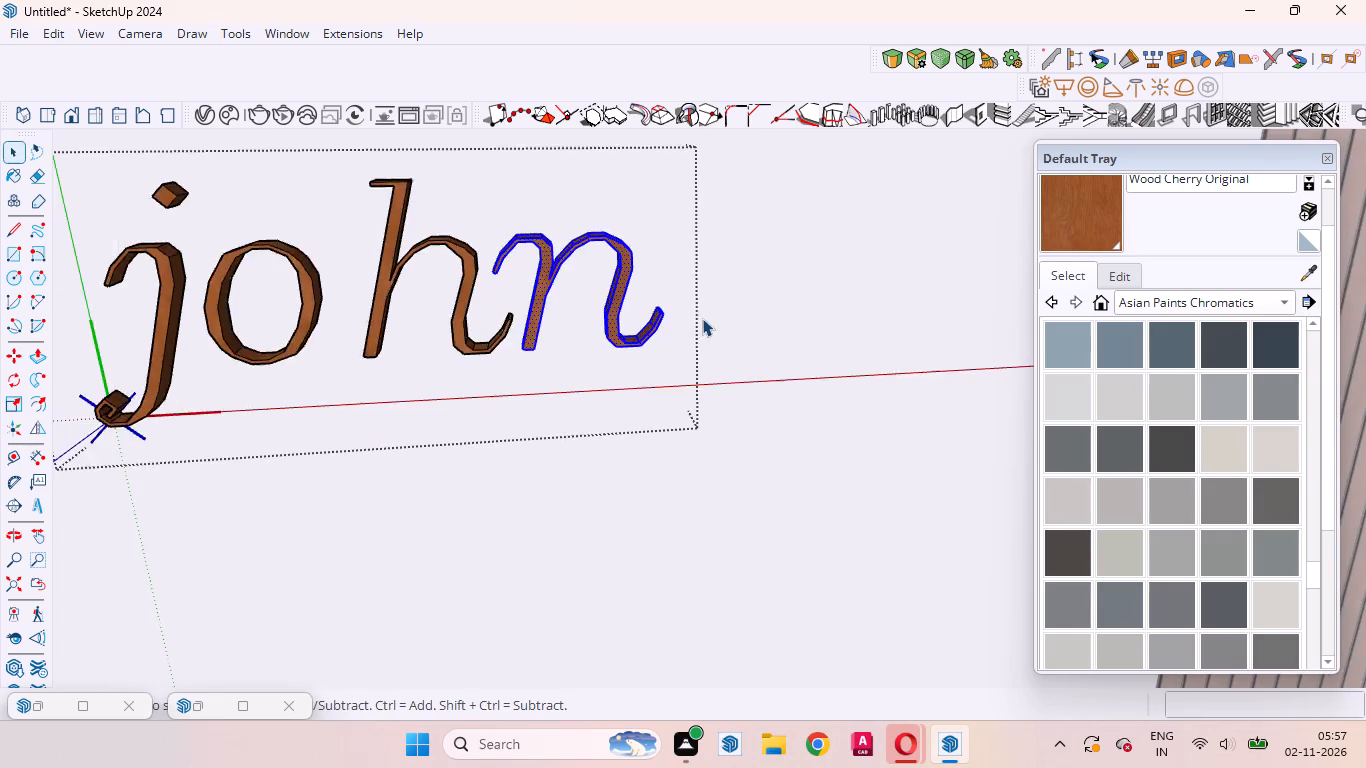
scroll(702, 318, down, 3)
click(447, 296)
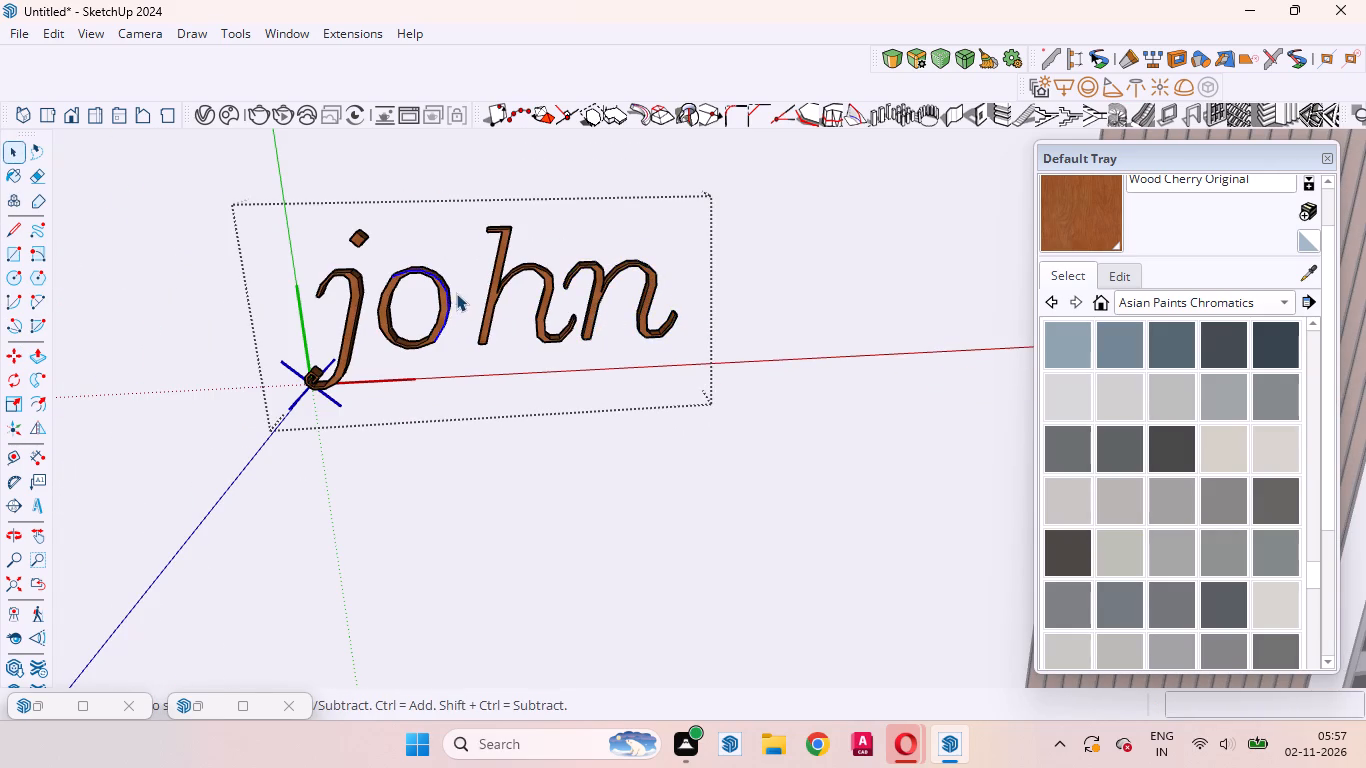
double_click(426, 338)
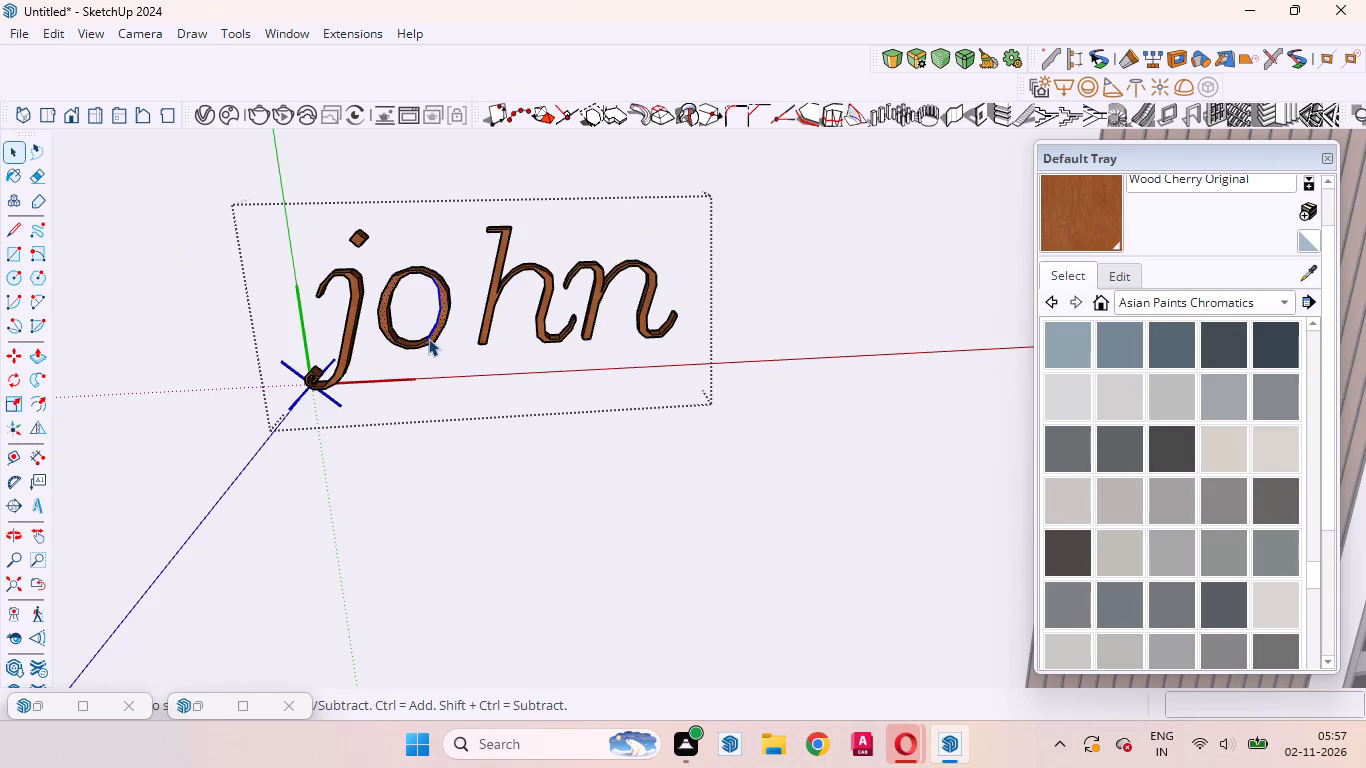
click(428, 338)
double_click(428, 338)
scroll(404, 336, up, 16)
middle_drag(444, 389, 489, 497)
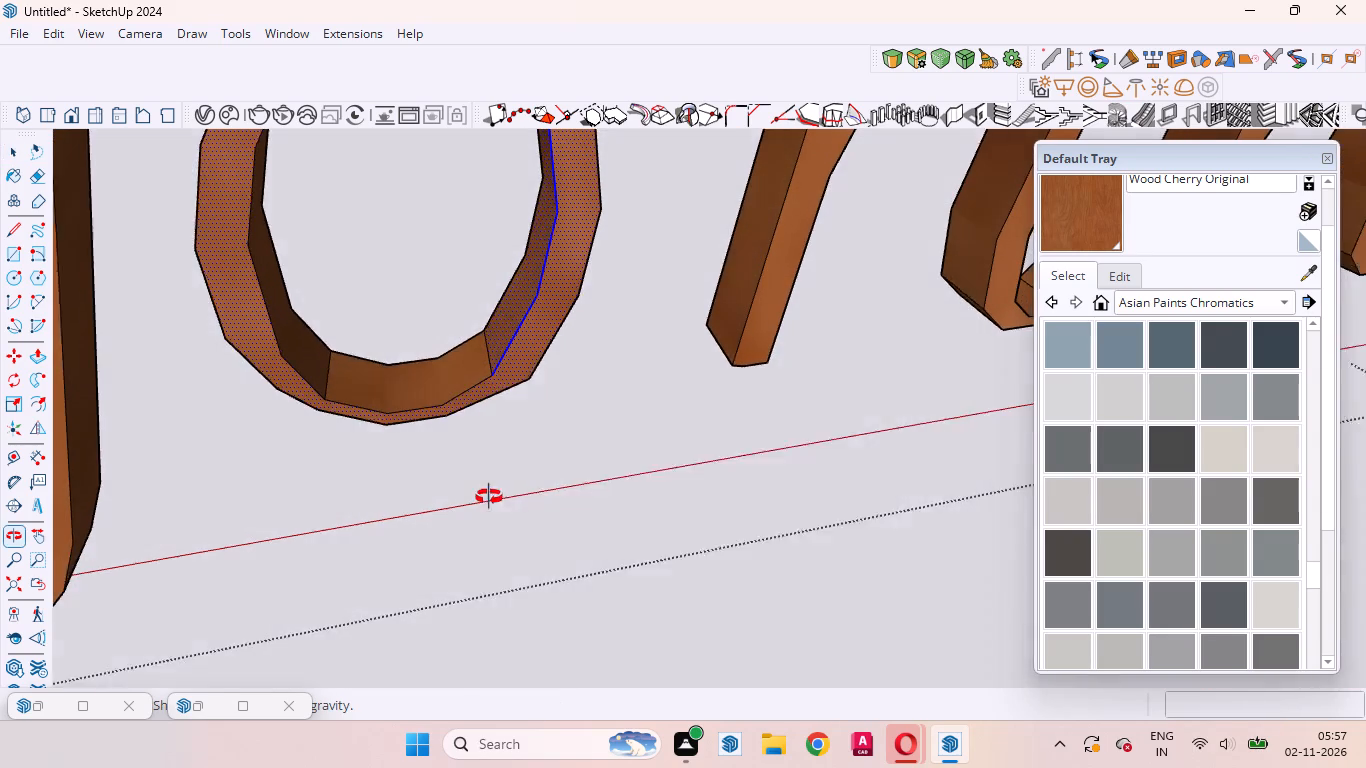
middle_drag(489, 497, 494, 508)
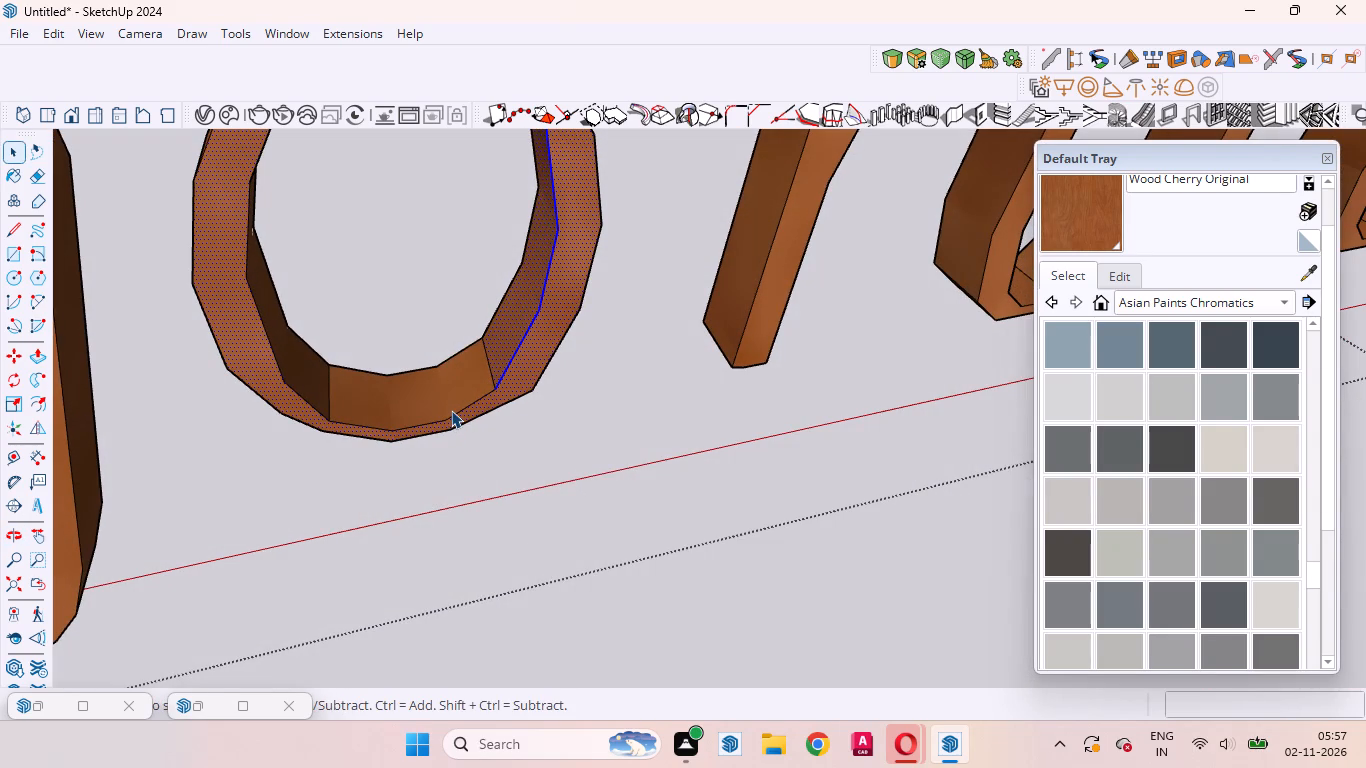
ctrl+double_click(448, 407)
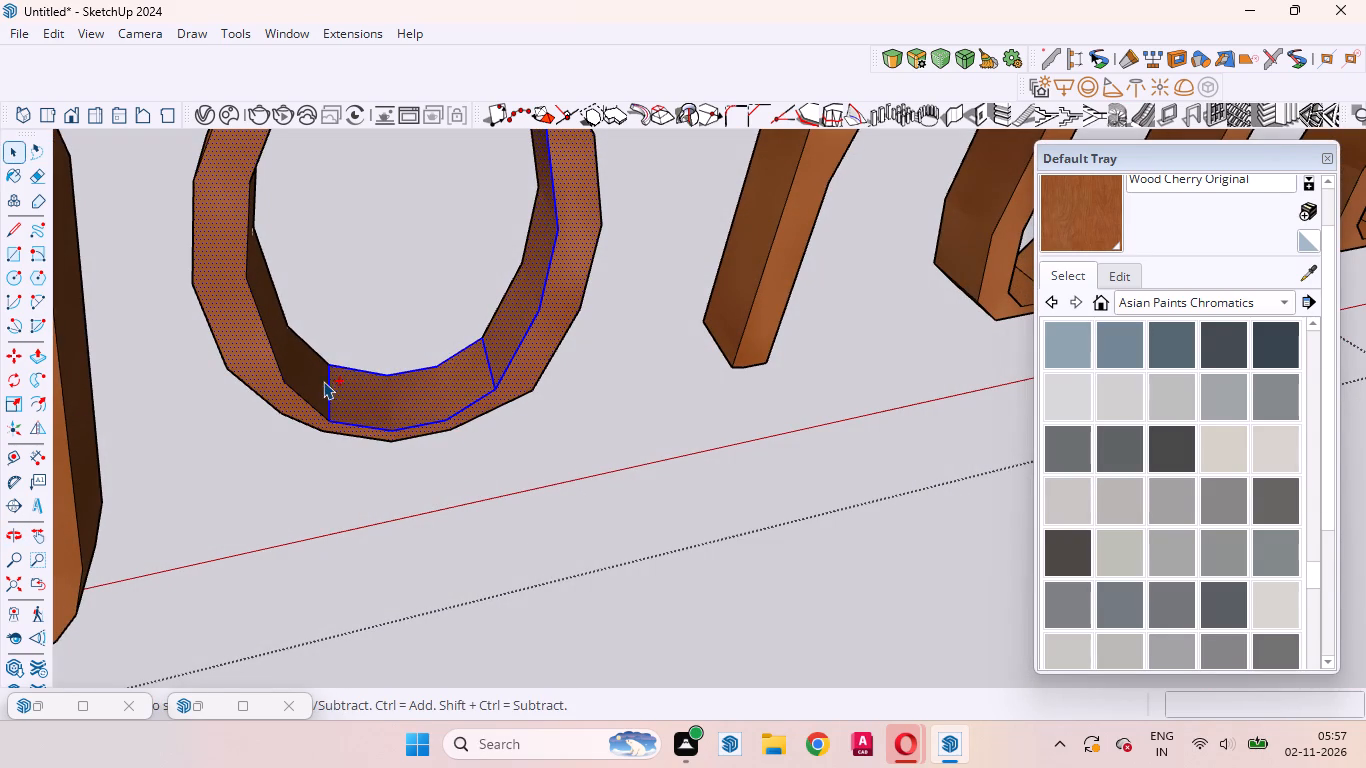
ctrl+double_click(317, 378)
ctrl+scroll(358, 419, down, 10)
ctrl+middle_drag(374, 443, 373, 439)
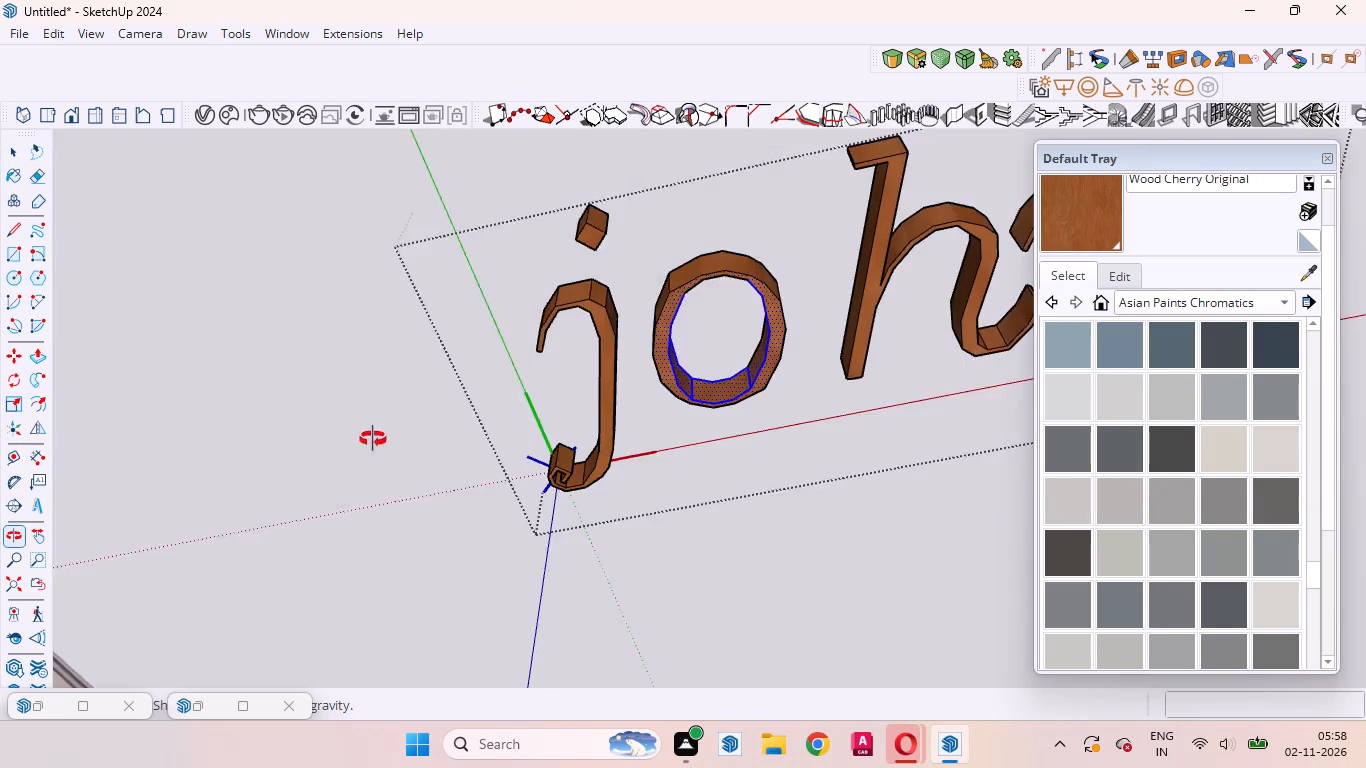
ctrl+middle_drag(373, 439, 372, 392)
ctrl+double_click(691, 270)
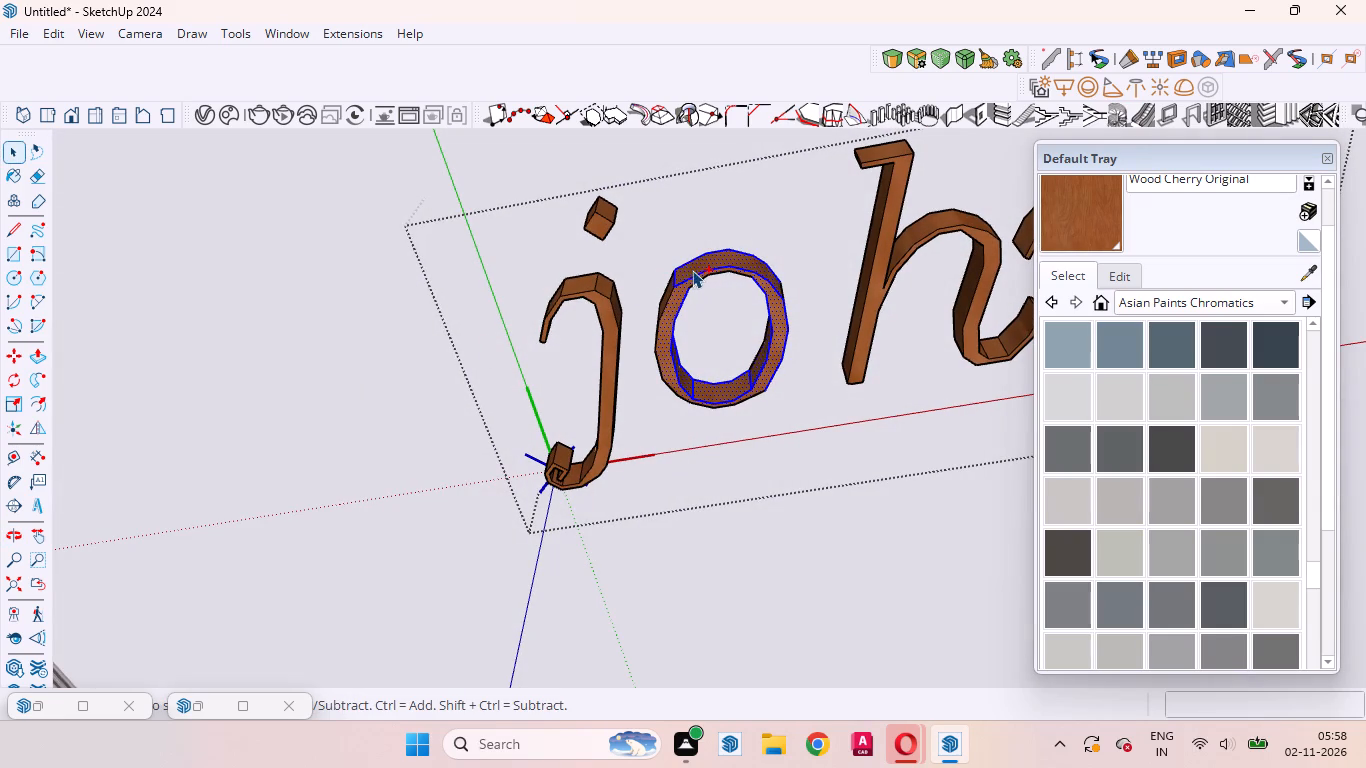
ctrl+double_click(665, 289)
ctrl+scroll(662, 372, up, 4)
ctrl+middle_drag(696, 365, 900, 153)
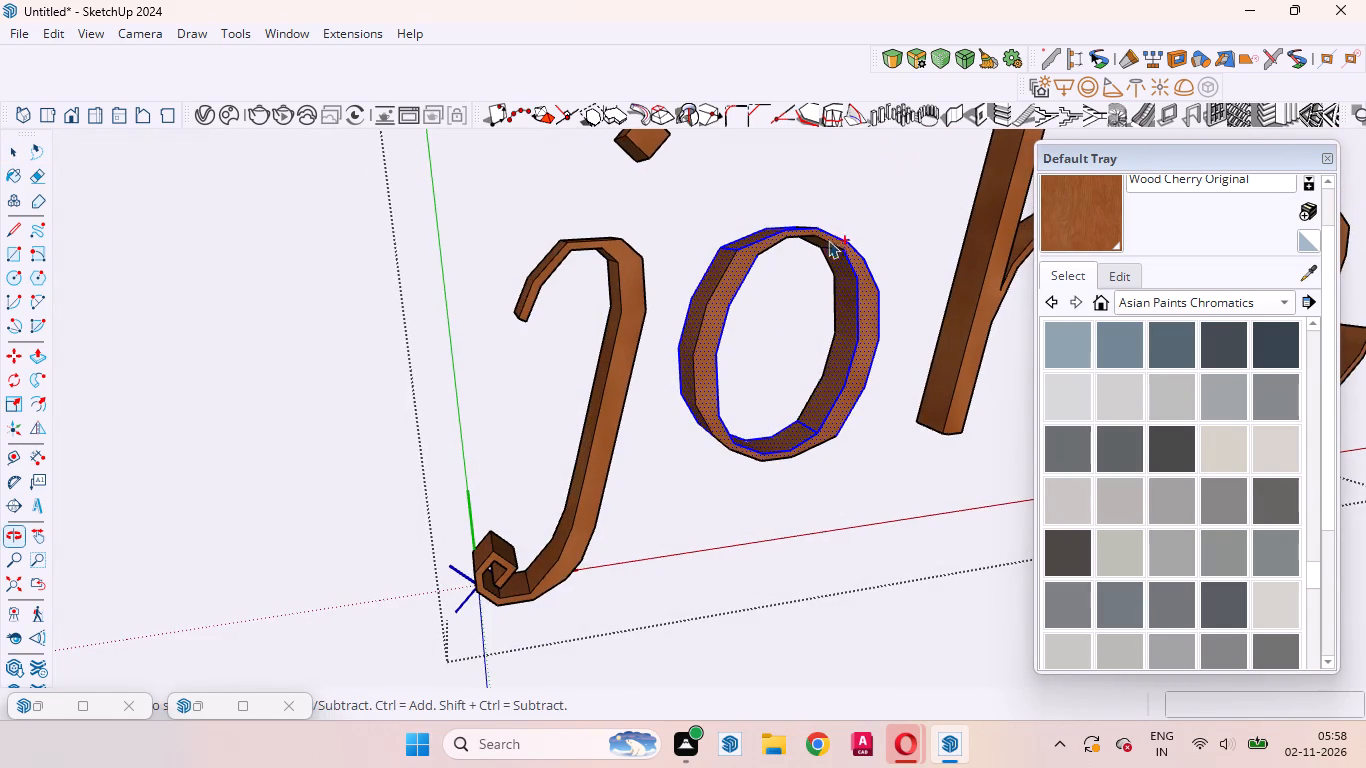
ctrl+scroll(807, 242, up, 4)
ctrl+middle_drag(825, 274, 786, 125)
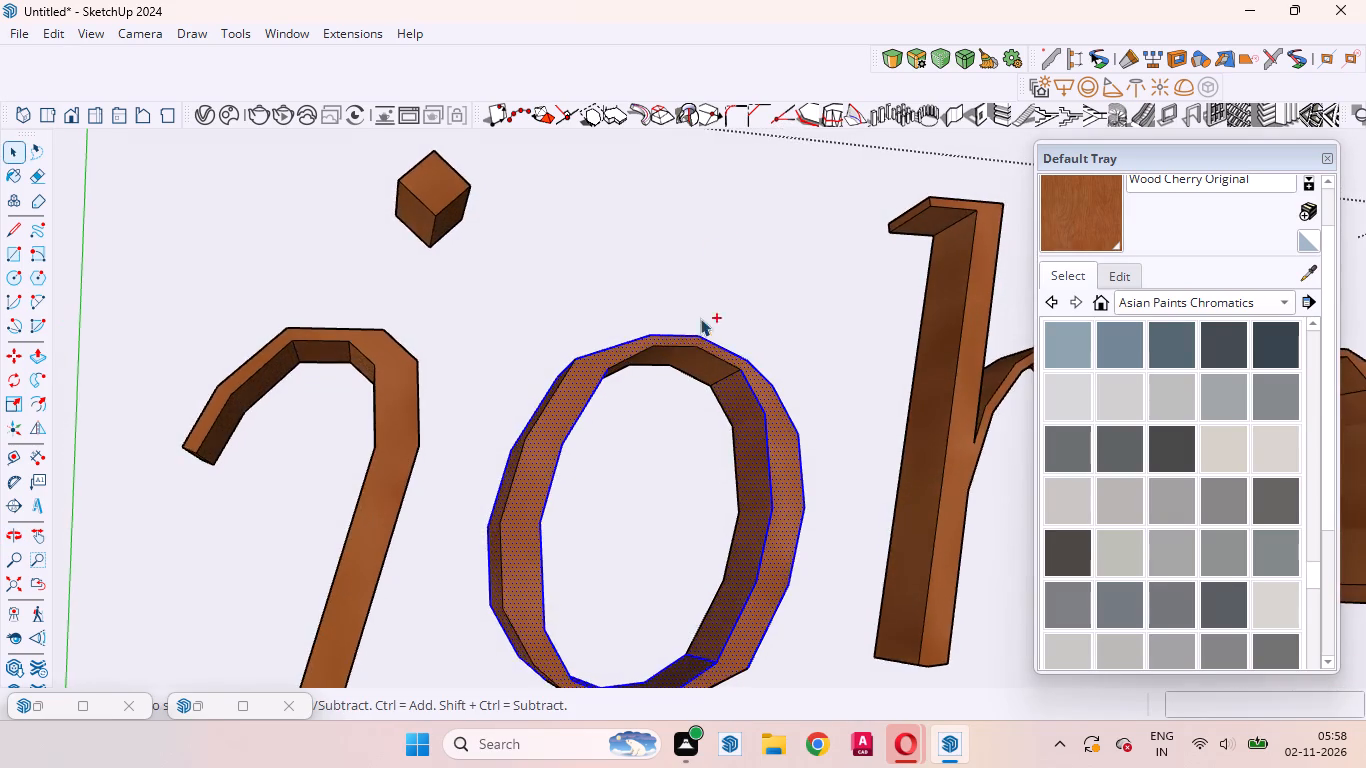
ctrl+scroll(700, 332, up, 4)
ctrl+double_click(679, 370)
scroll(638, 299, down, 7)
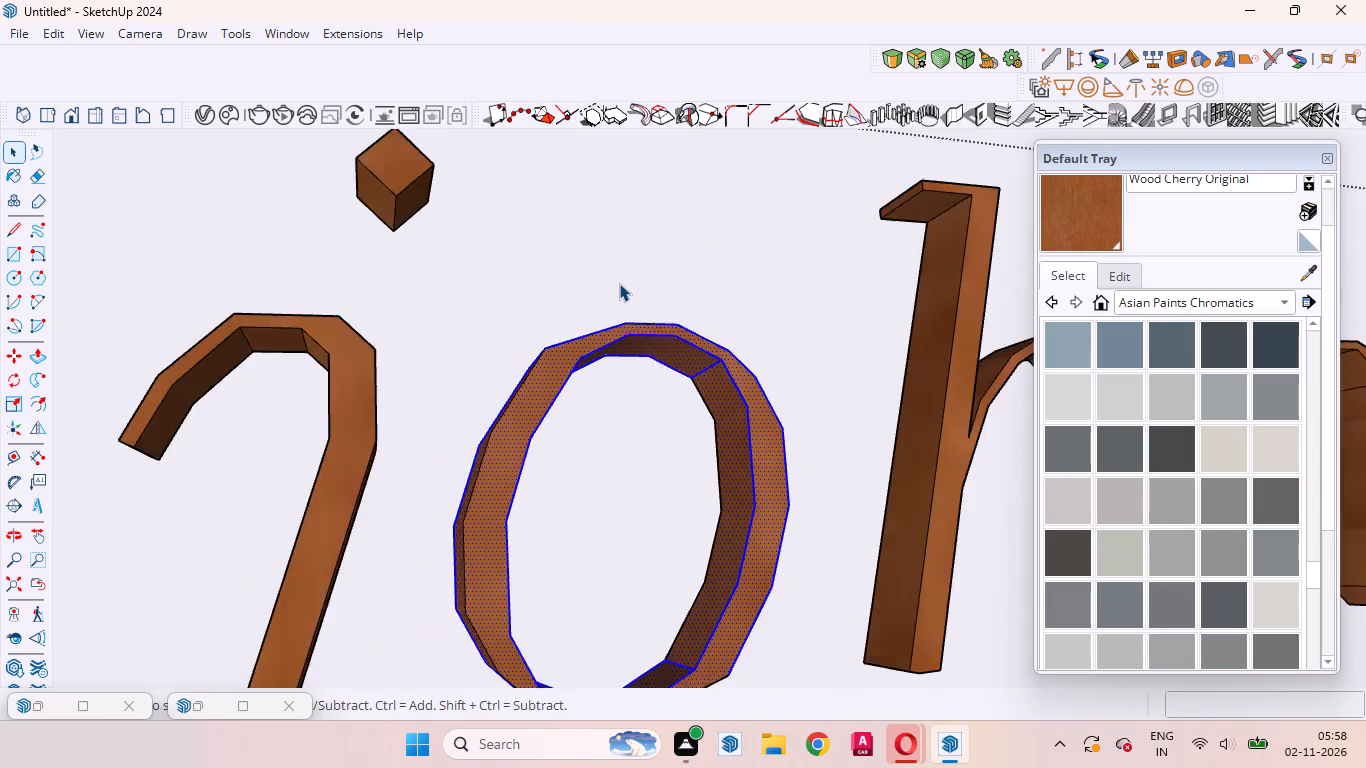
scroll(619, 283, down, 10)
middle_drag(717, 485, 643, 582)
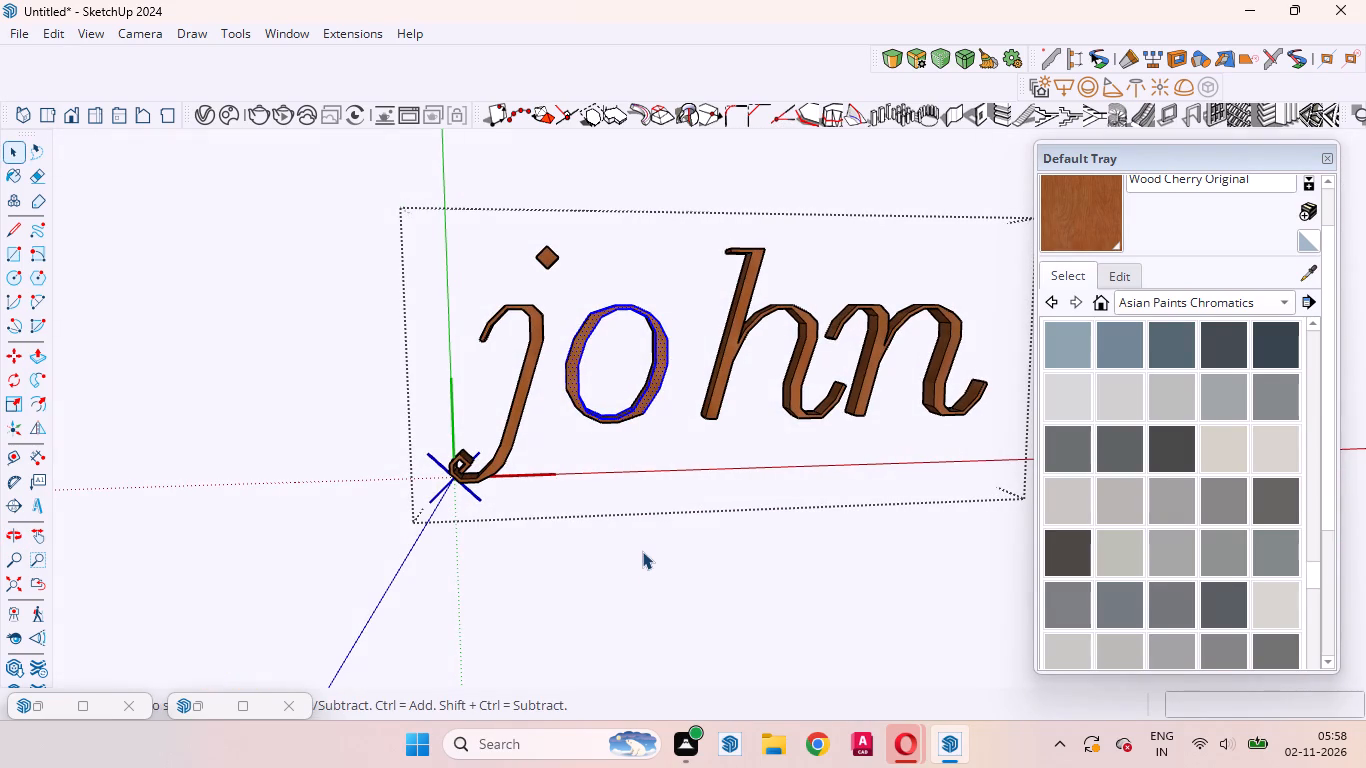
key(m)
scroll(624, 467, up, 4)
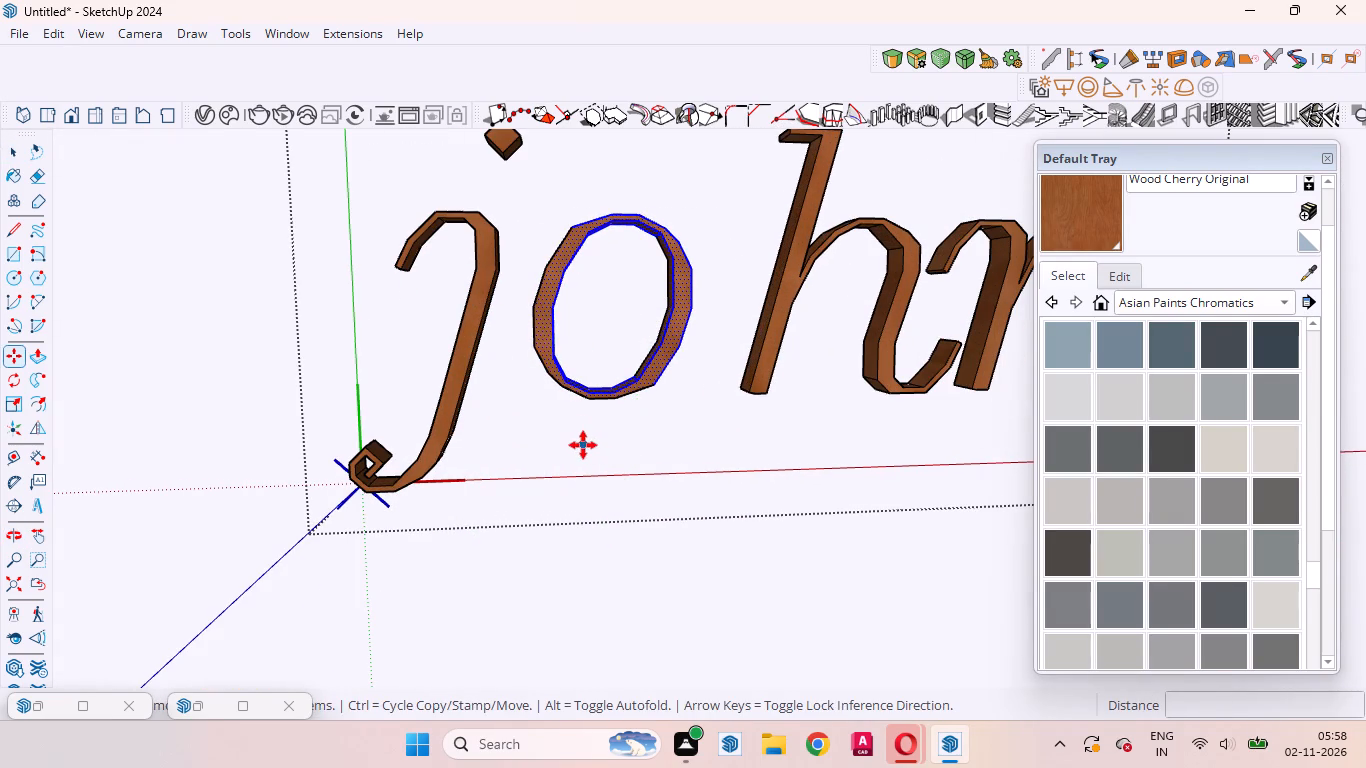
click(583, 445)
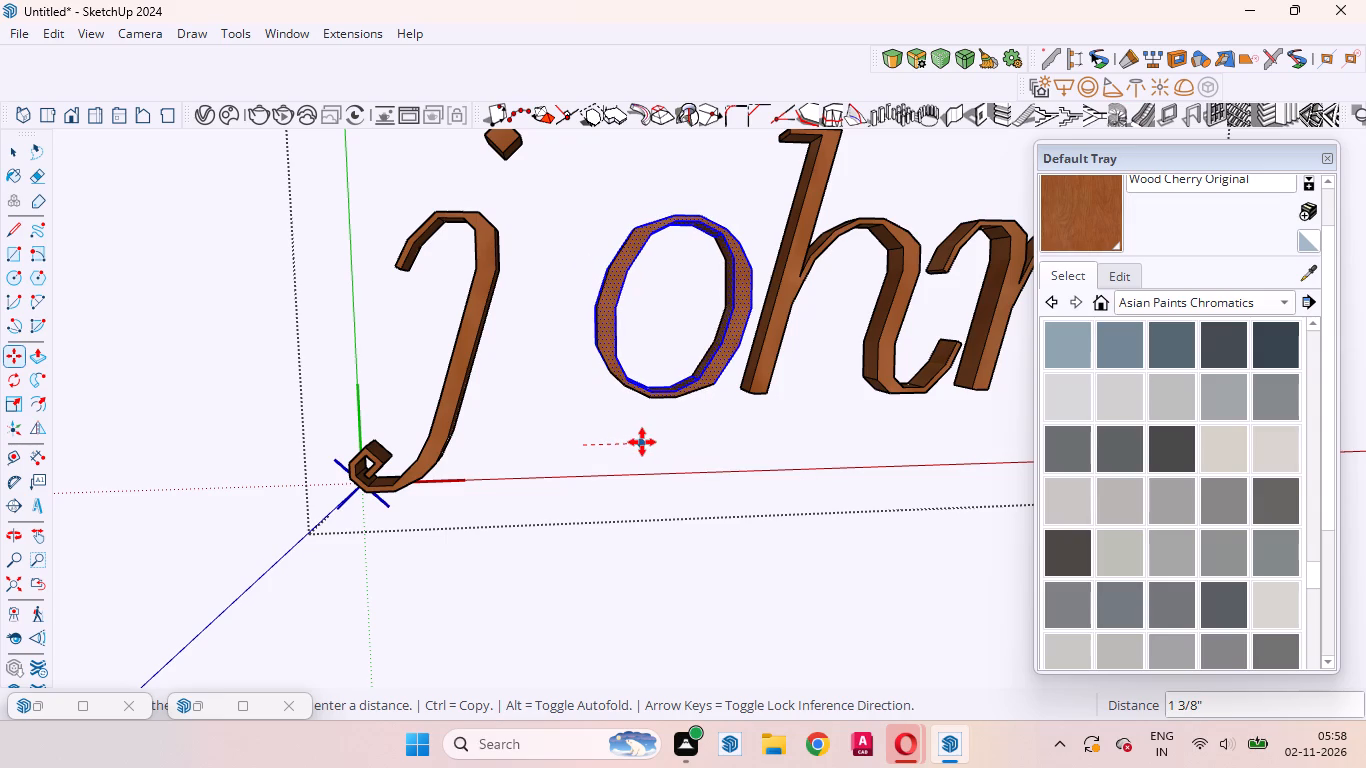
click(644, 442)
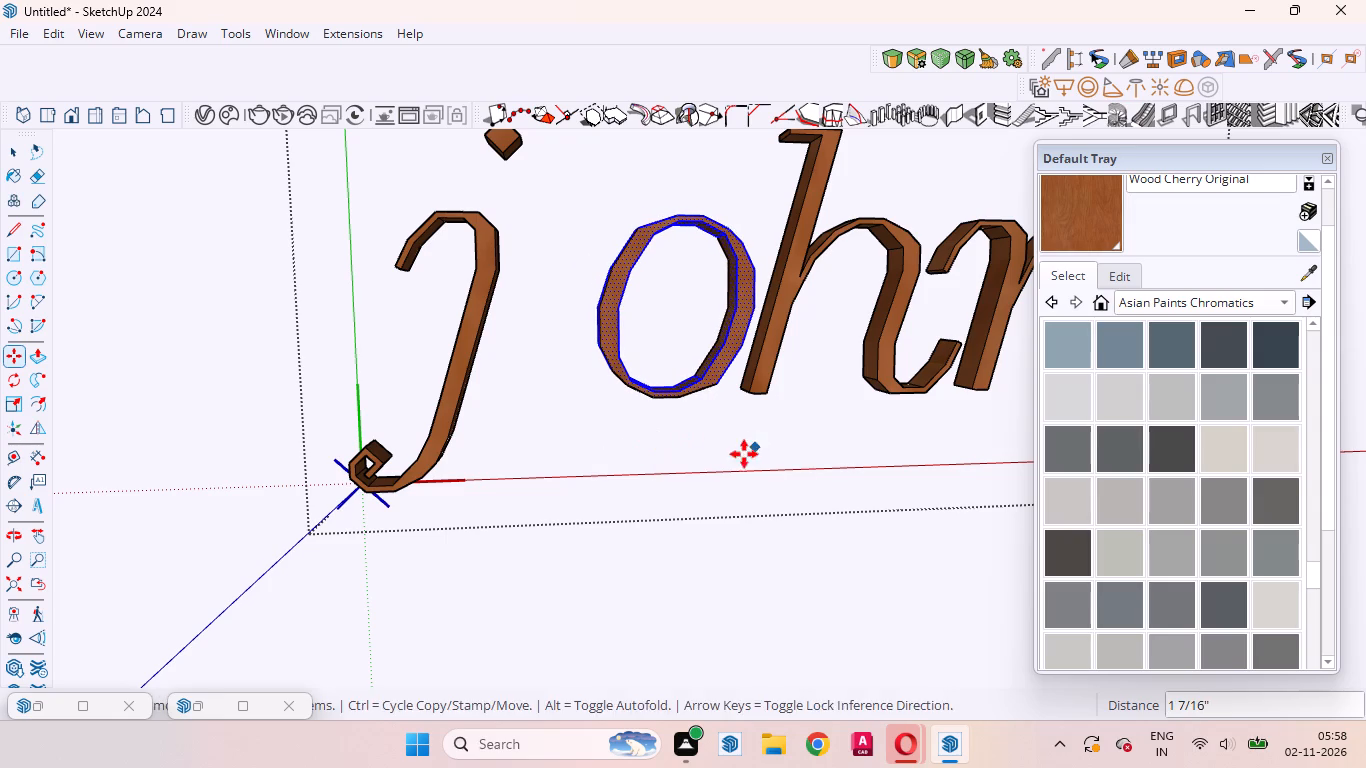
middle_drag(736, 458, 685, 529)
scroll(635, 498, up, 1)
scroll(558, 443, down, 7)
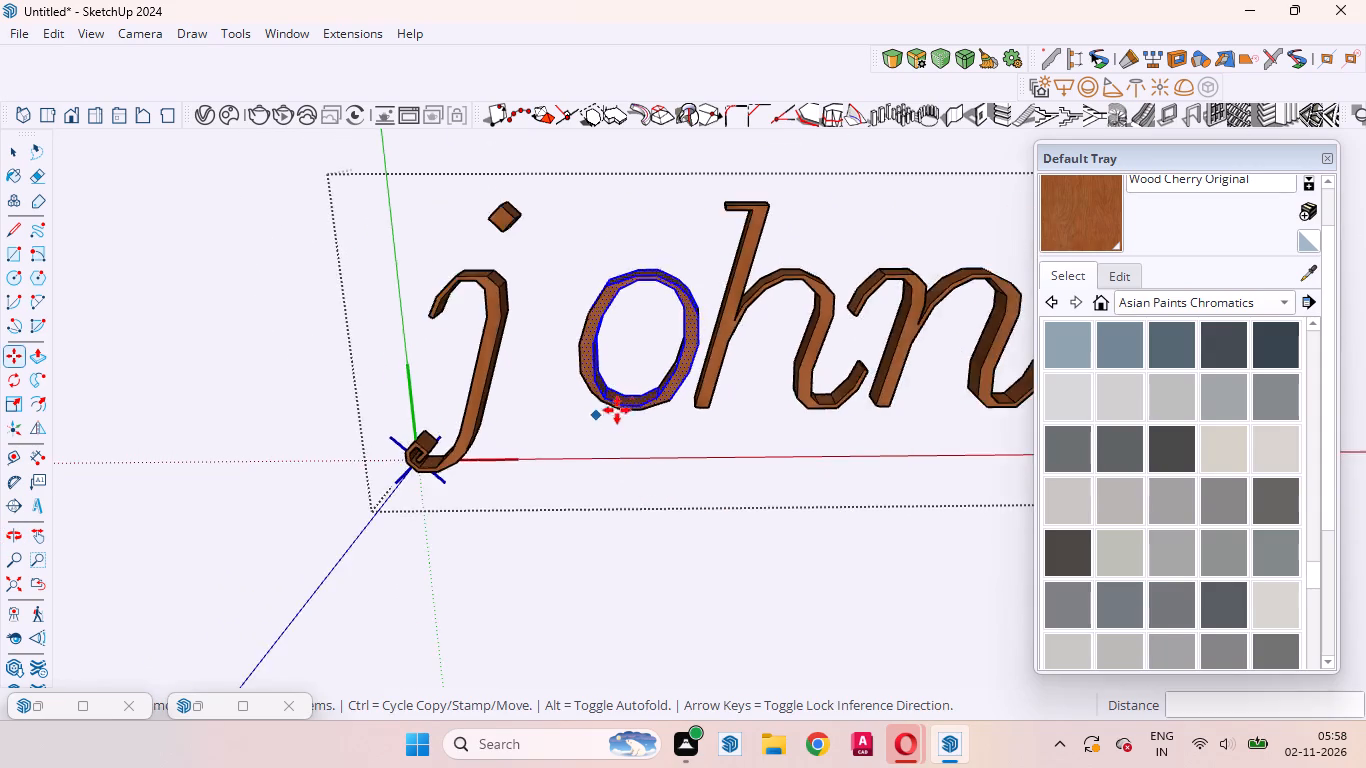
scroll(617, 410, down, 8)
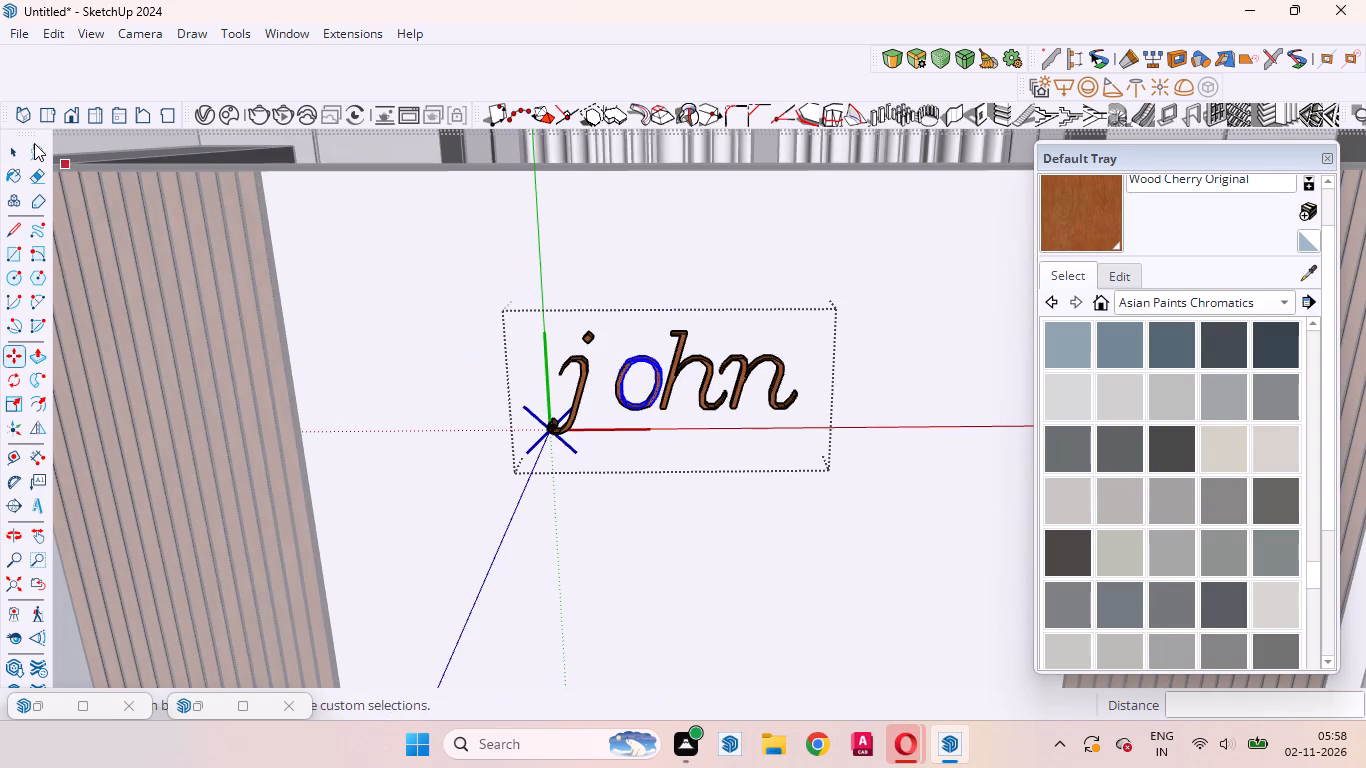
click(19, 143)
Move the letter "j" together with its dot about 2 1/16" towards the "o", and leave the text's editing context.
scroll(585, 350, up, 5)
click(584, 366)
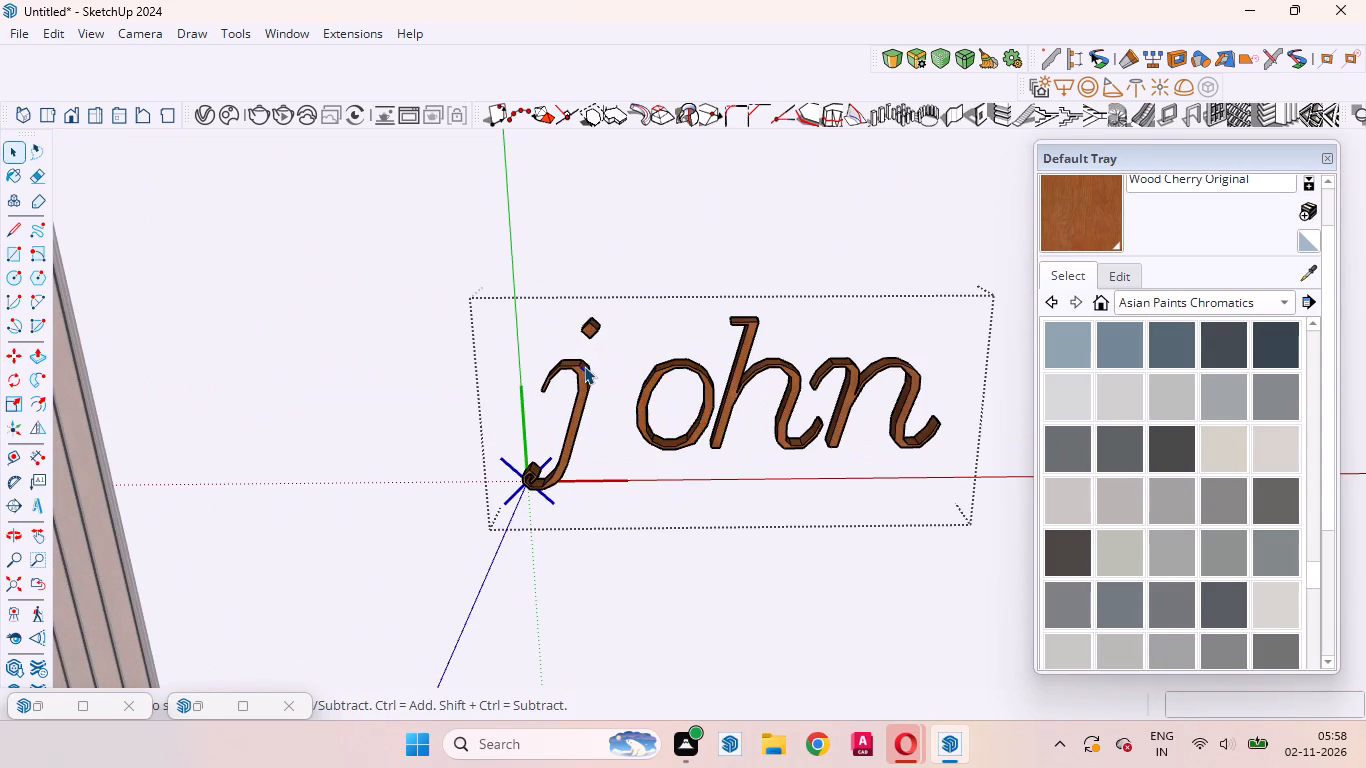
double_click(582, 380)
scroll(583, 369, up, 9)
middle_drag(574, 415, 663, 455)
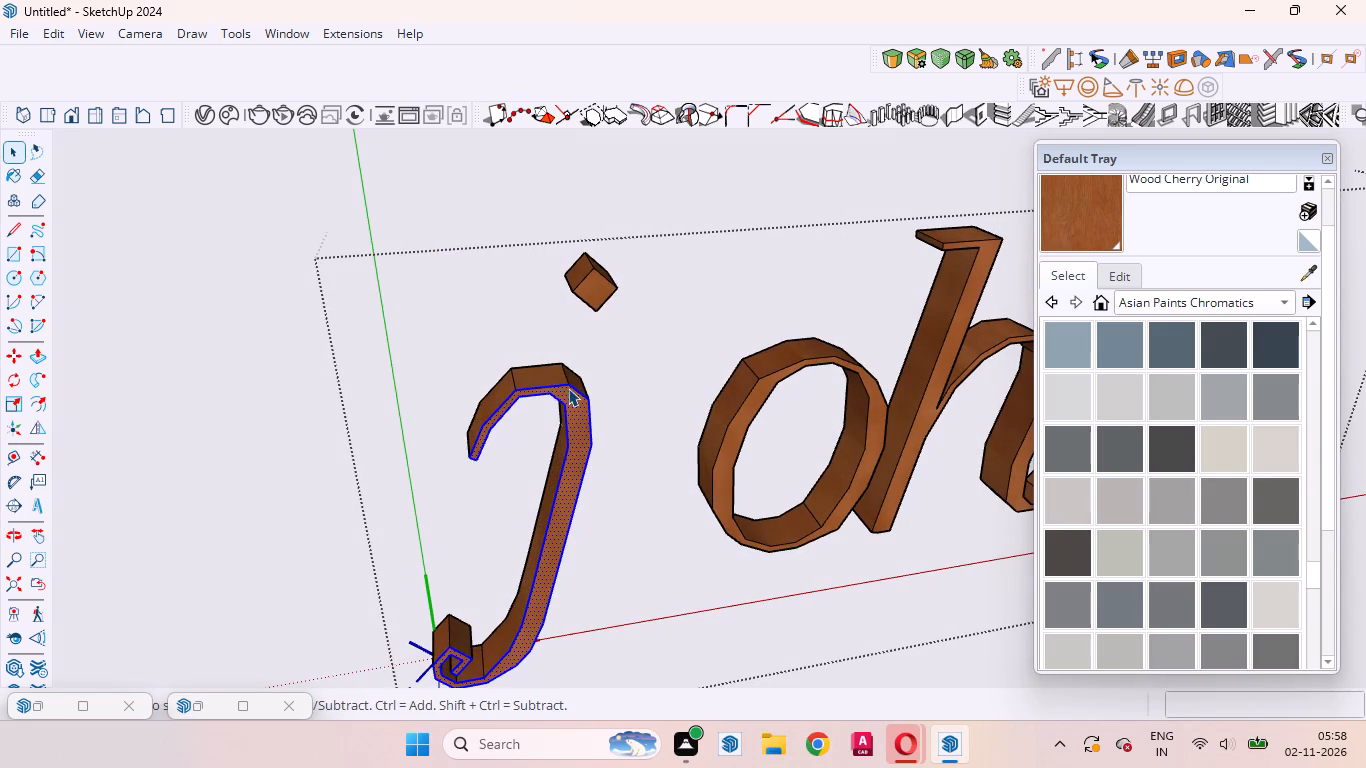
triple_click(578, 425)
double_click(578, 427)
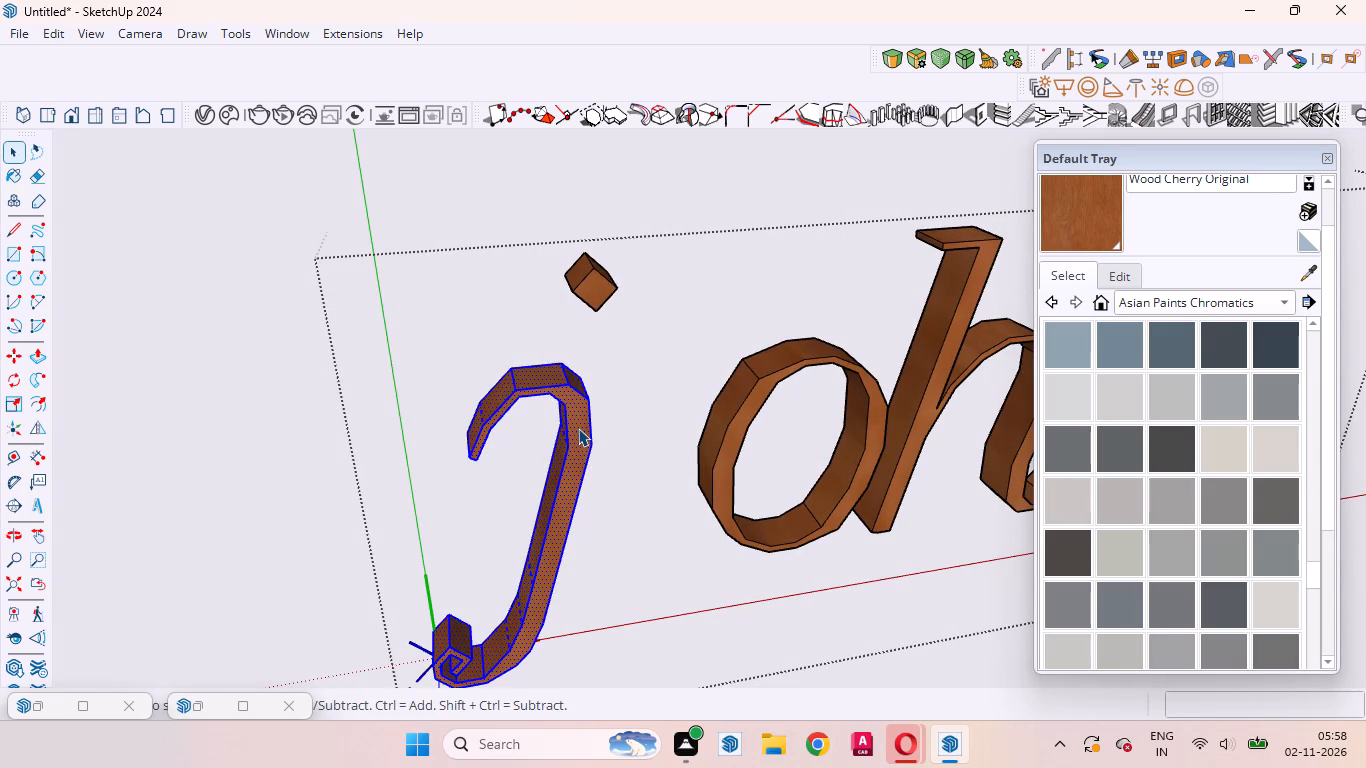
ctrl+double_click(594, 285)
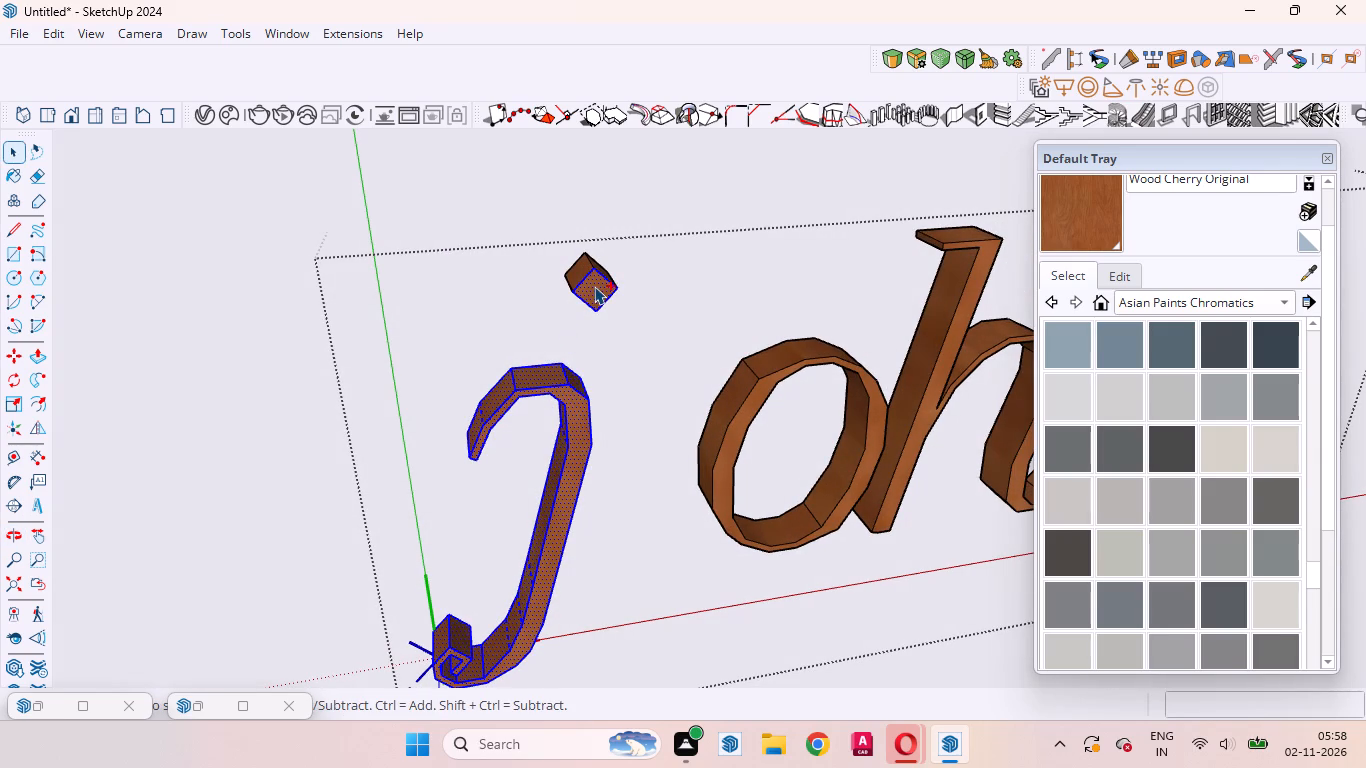
ctrl+double_click(594, 286)
scroll(583, 241, down, 10)
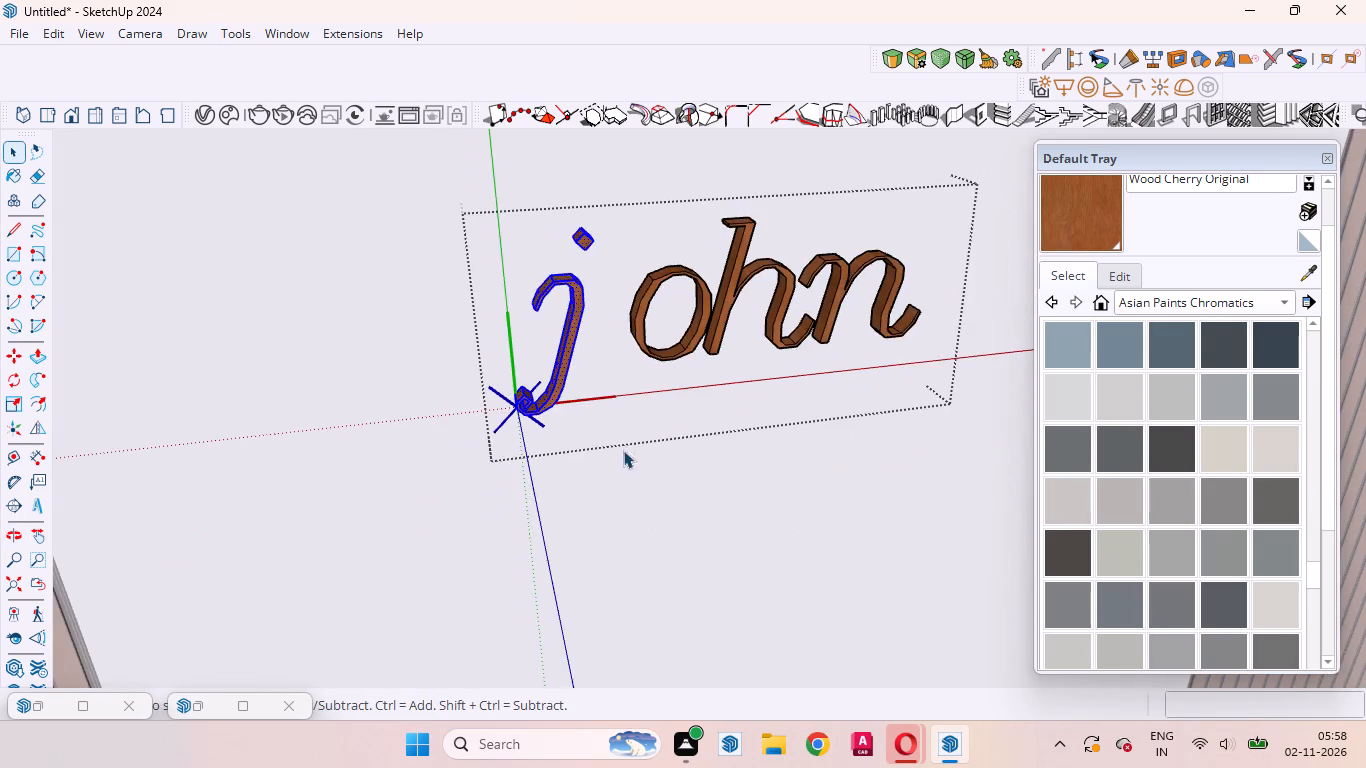
middle_drag(603, 455, 568, 442)
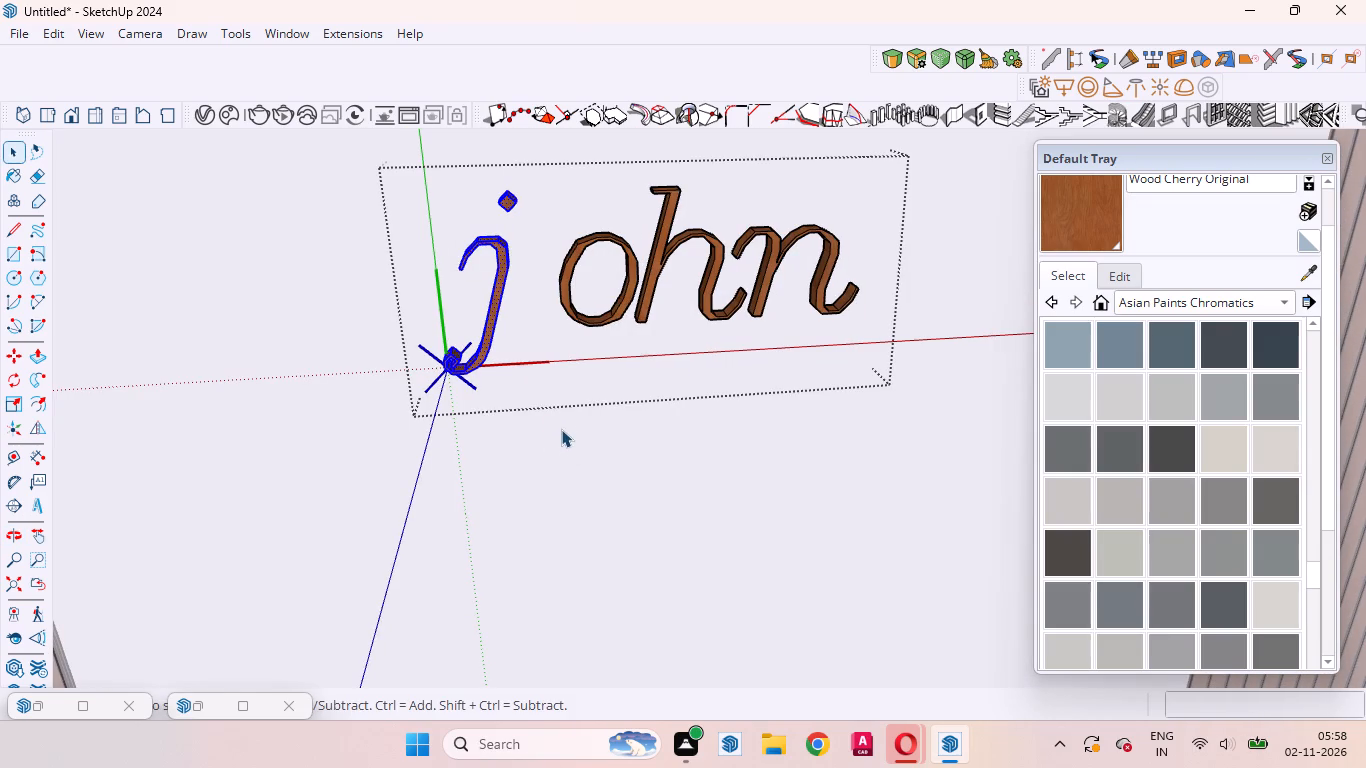
key(m)
click(561, 427)
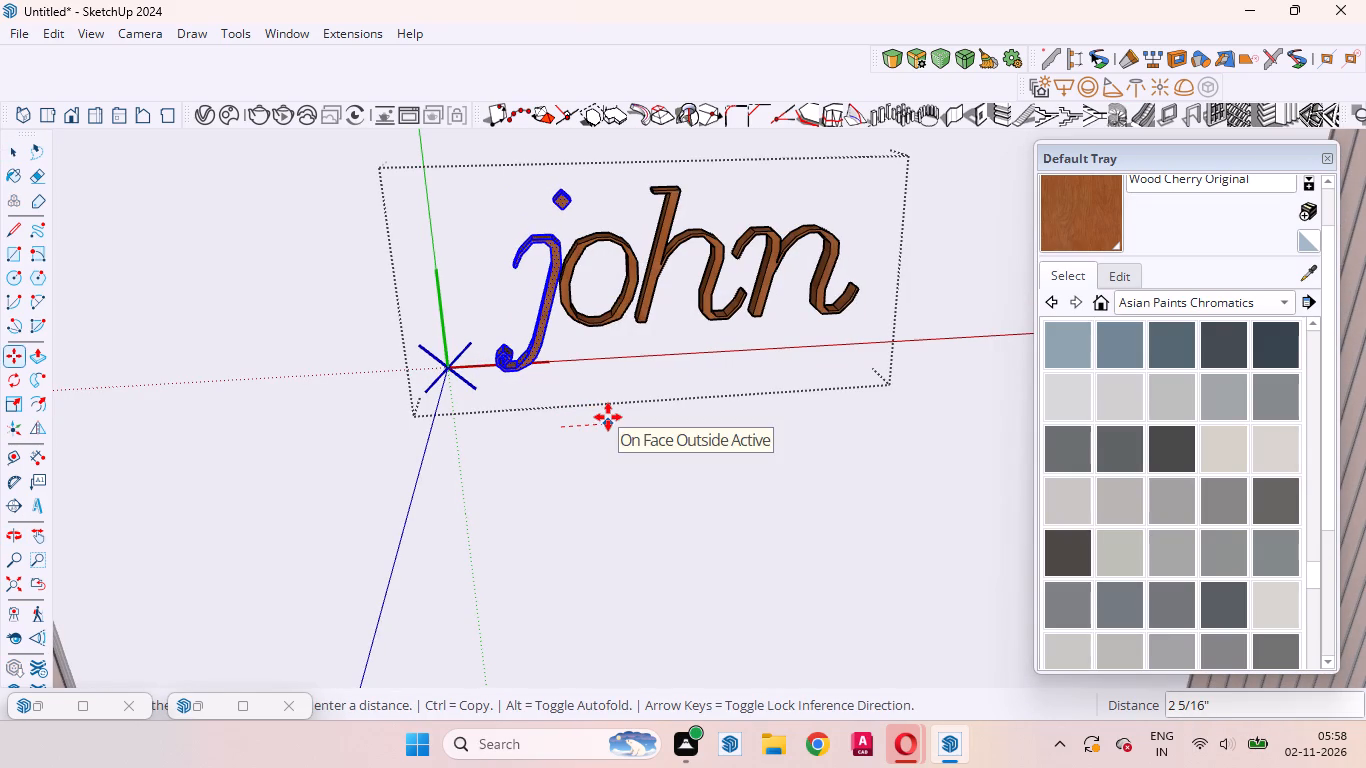
click(603, 417)
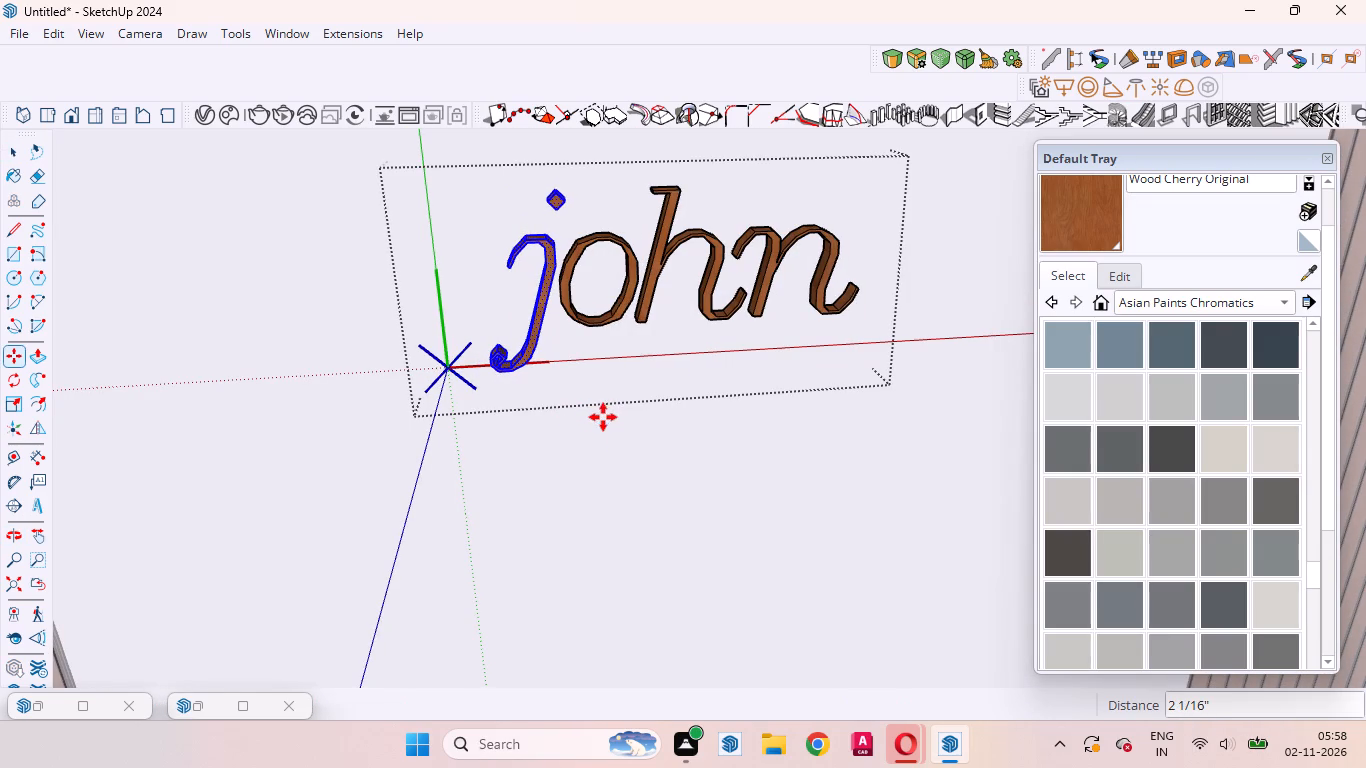
key(space)
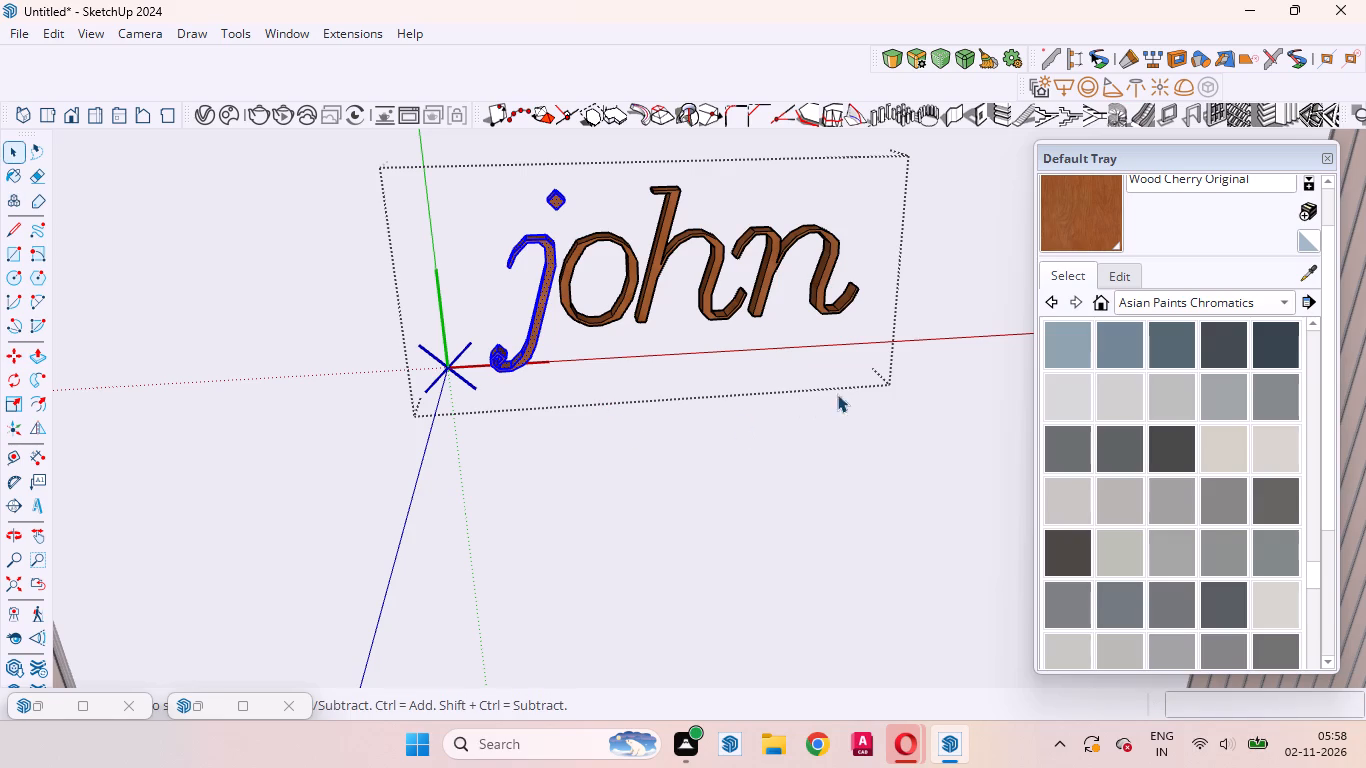
scroll(419, 190, down, 20)
scroll(419, 190, down, 1)
click(639, 490)
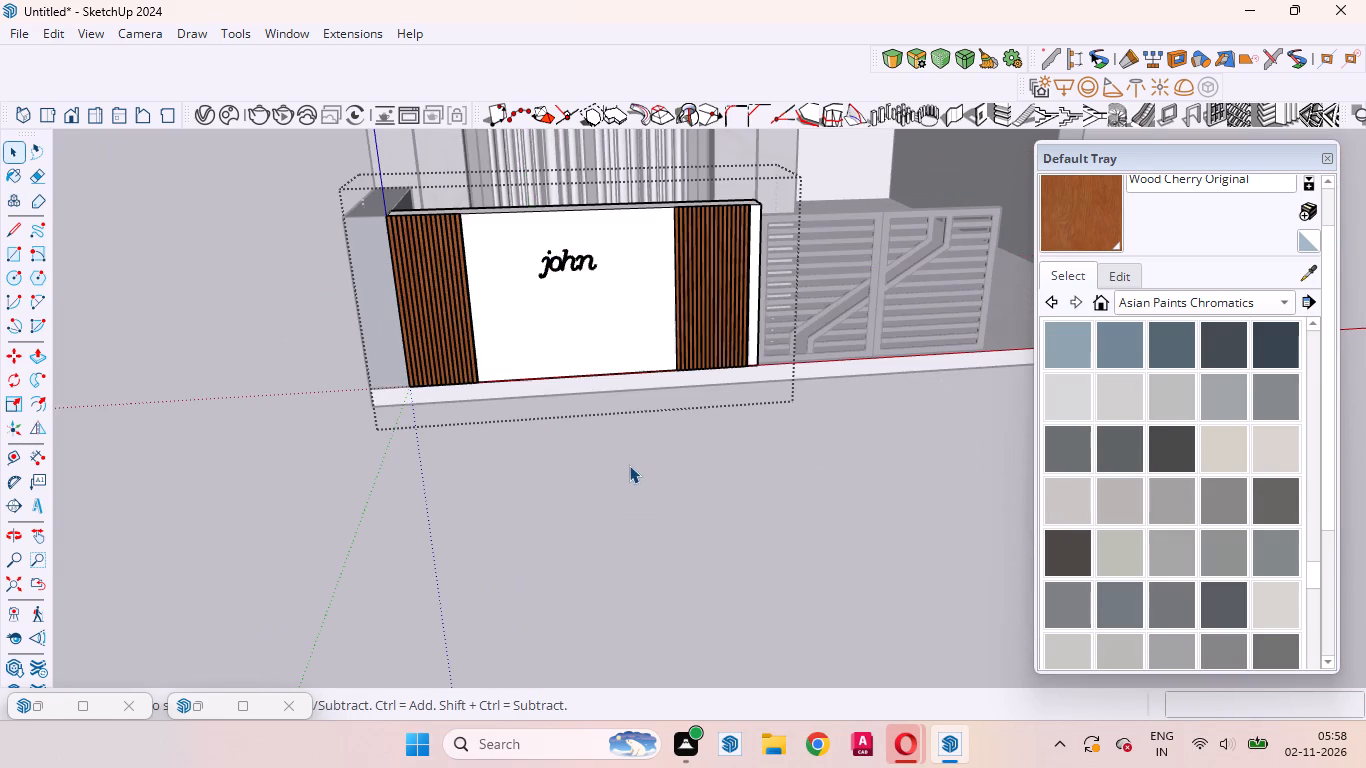
Repaint the "john" 3D text on the front wall with the black Color M09 from the Colors collection.
scroll(561, 236, up, 17)
middle_drag(535, 365, 595, 336)
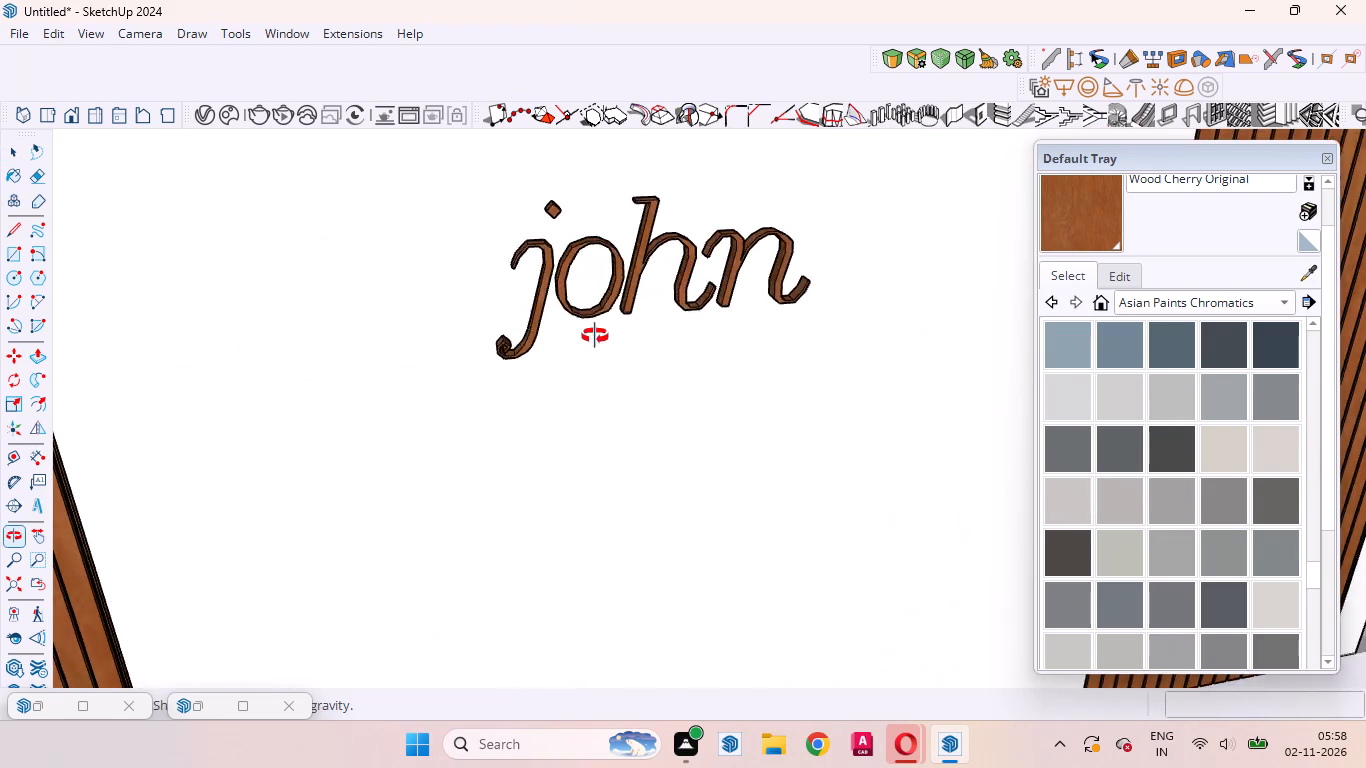
middle_drag(595, 336, 448, 347)
scroll(441, 345, down, 5)
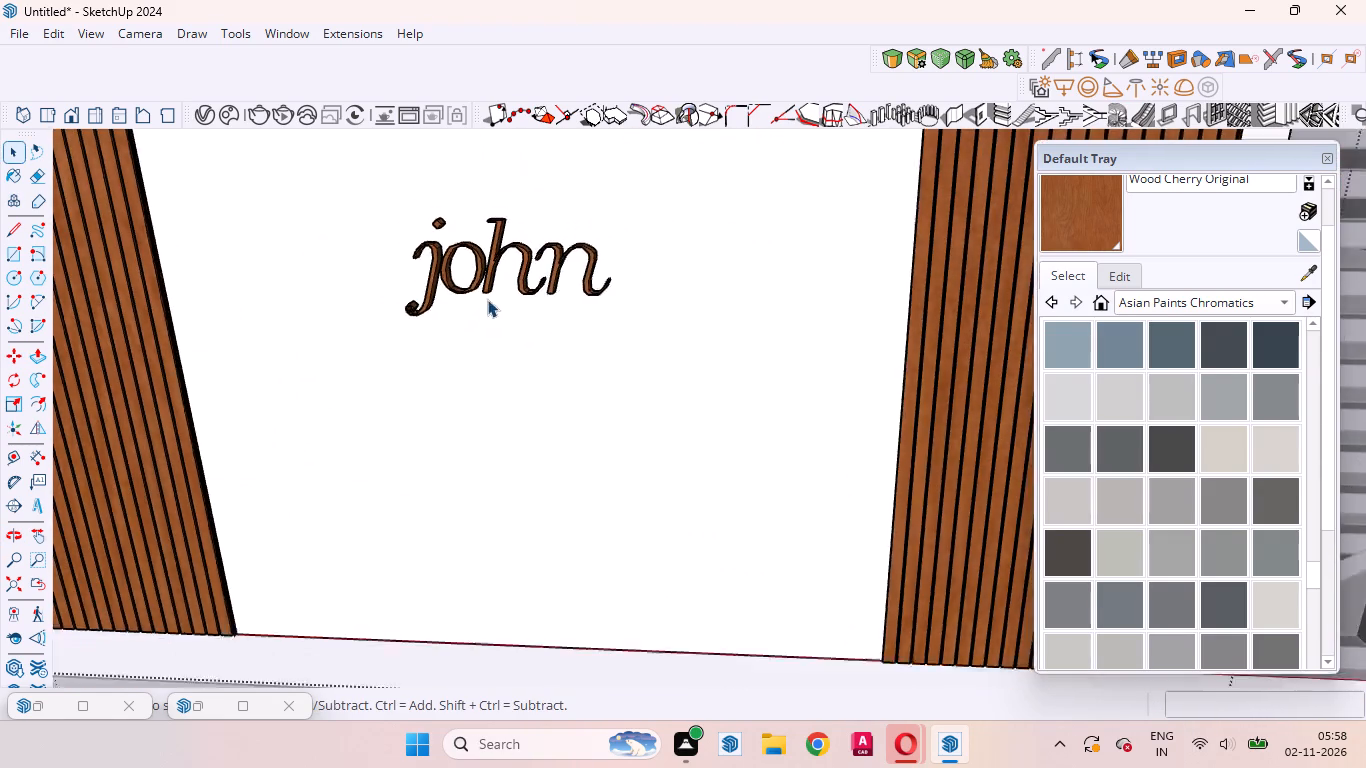
scroll(487, 299, down, 5)
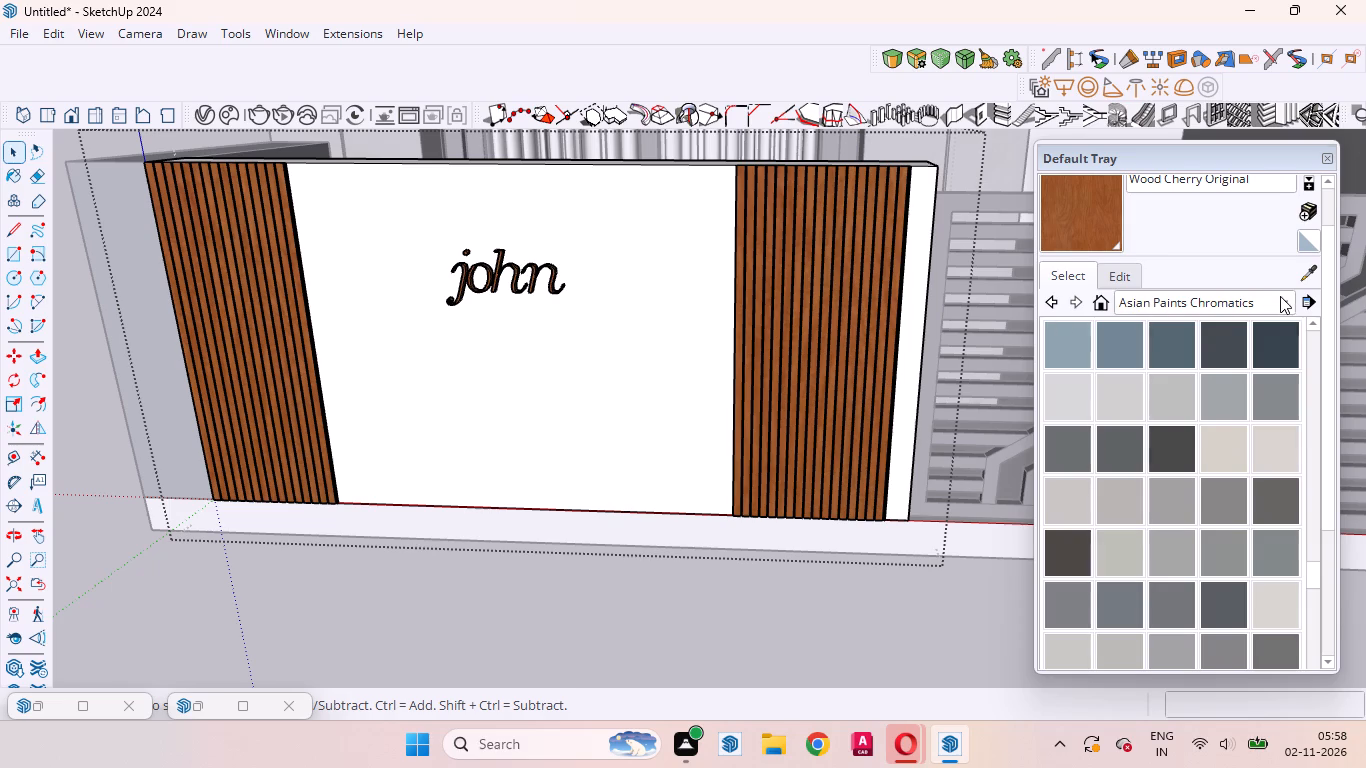
click(1280, 296)
click(1106, 117)
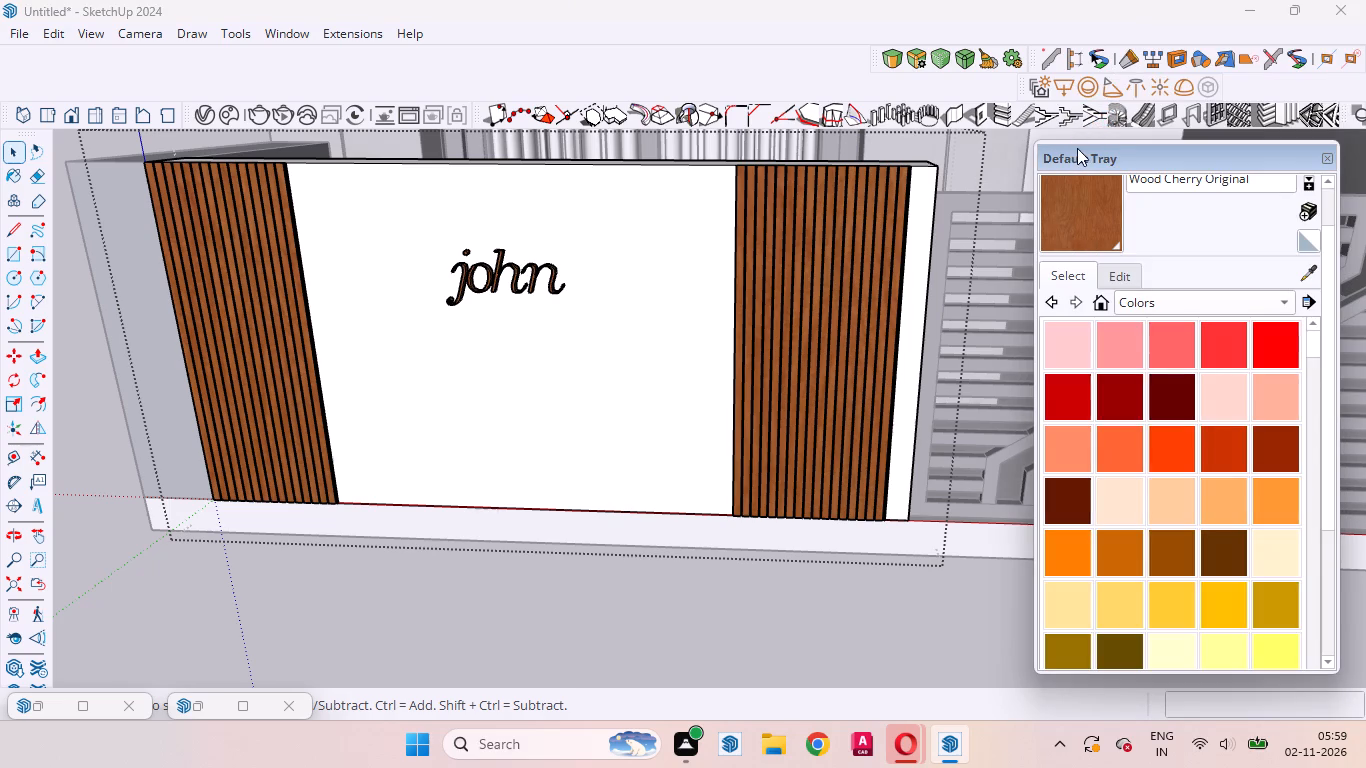
scroll(1097, 375, down, 20)
scroll(1097, 375, down, 6)
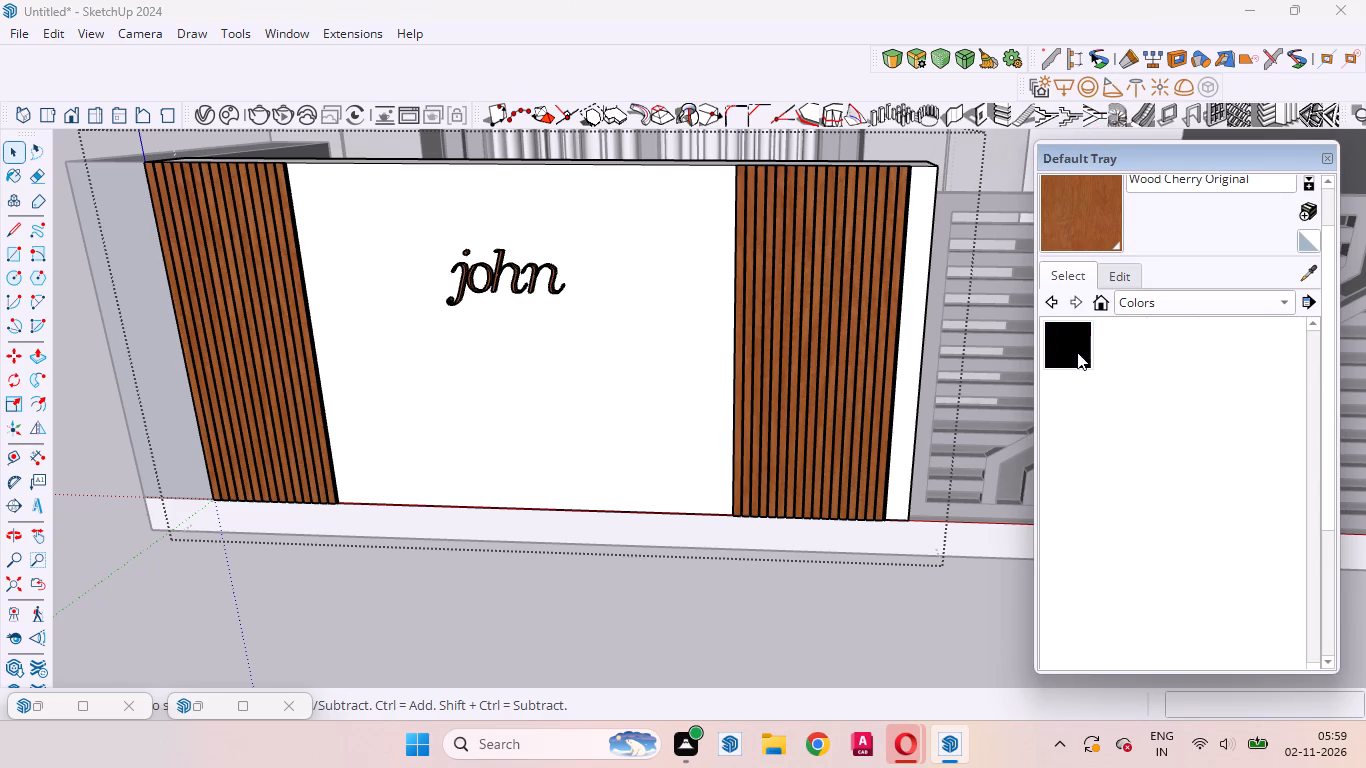
click(1076, 348)
scroll(480, 347, up, 20)
scroll(480, 347, up, 2)
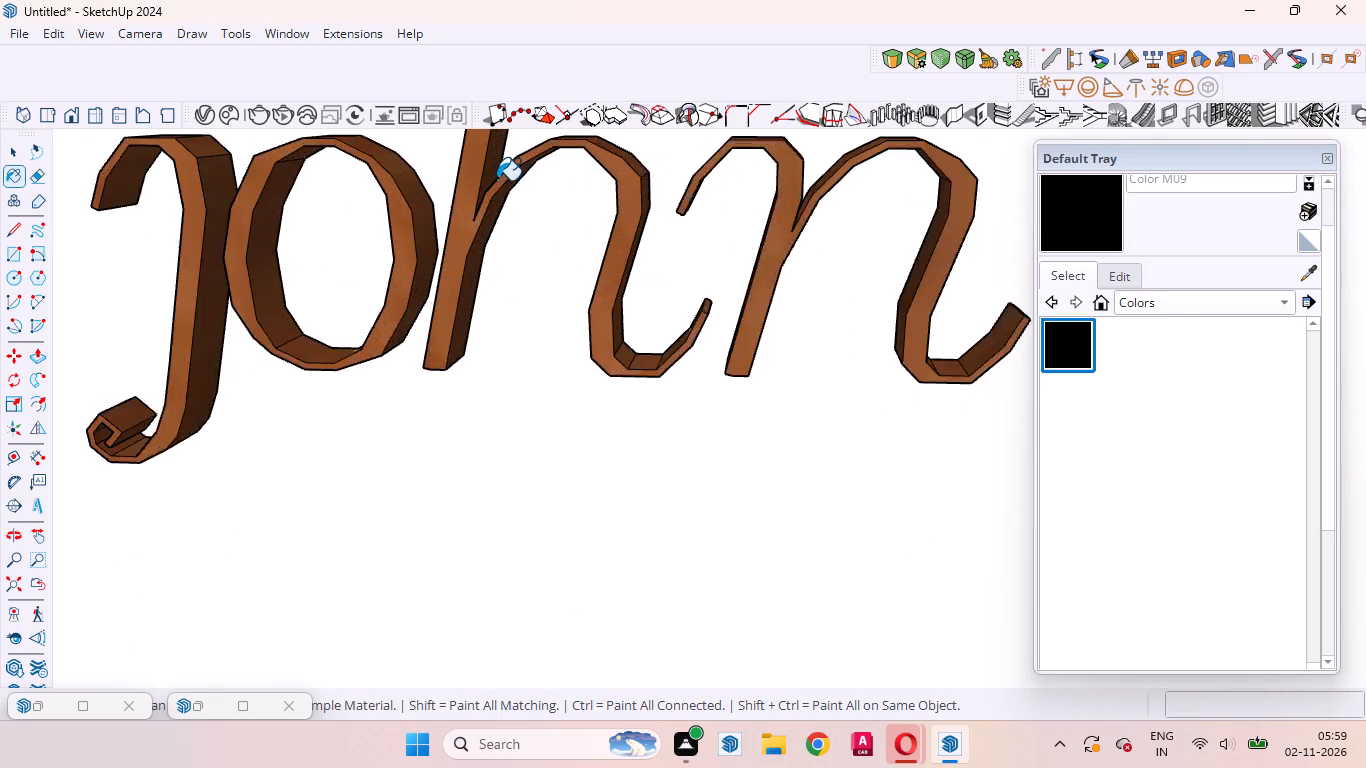
scroll(497, 180, up, 4)
click(495, 180)
scroll(615, 274, down, 20)
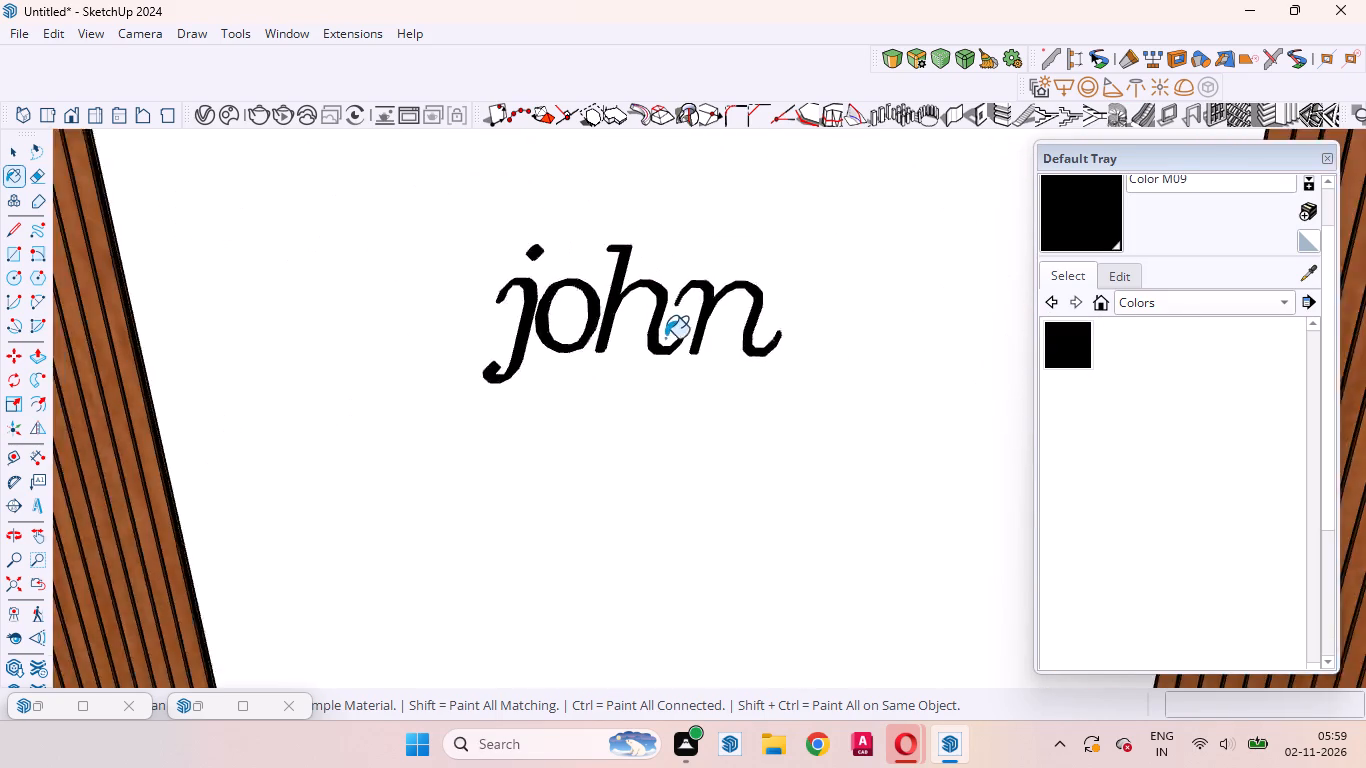
scroll(665, 338, down, 16)
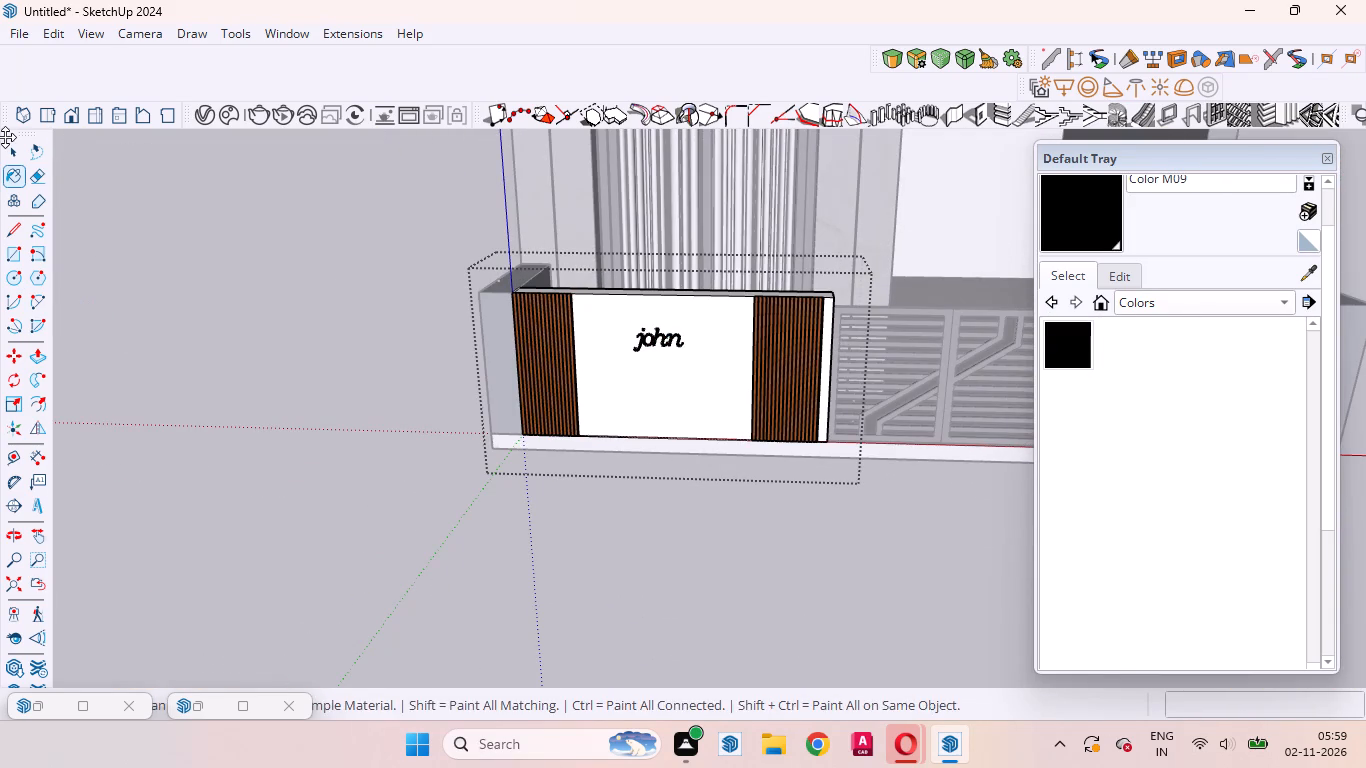
Check the painted sign up close and leave the front wall group's editing context with nothing selected.
click(9, 148)
scroll(673, 361, up, 8)
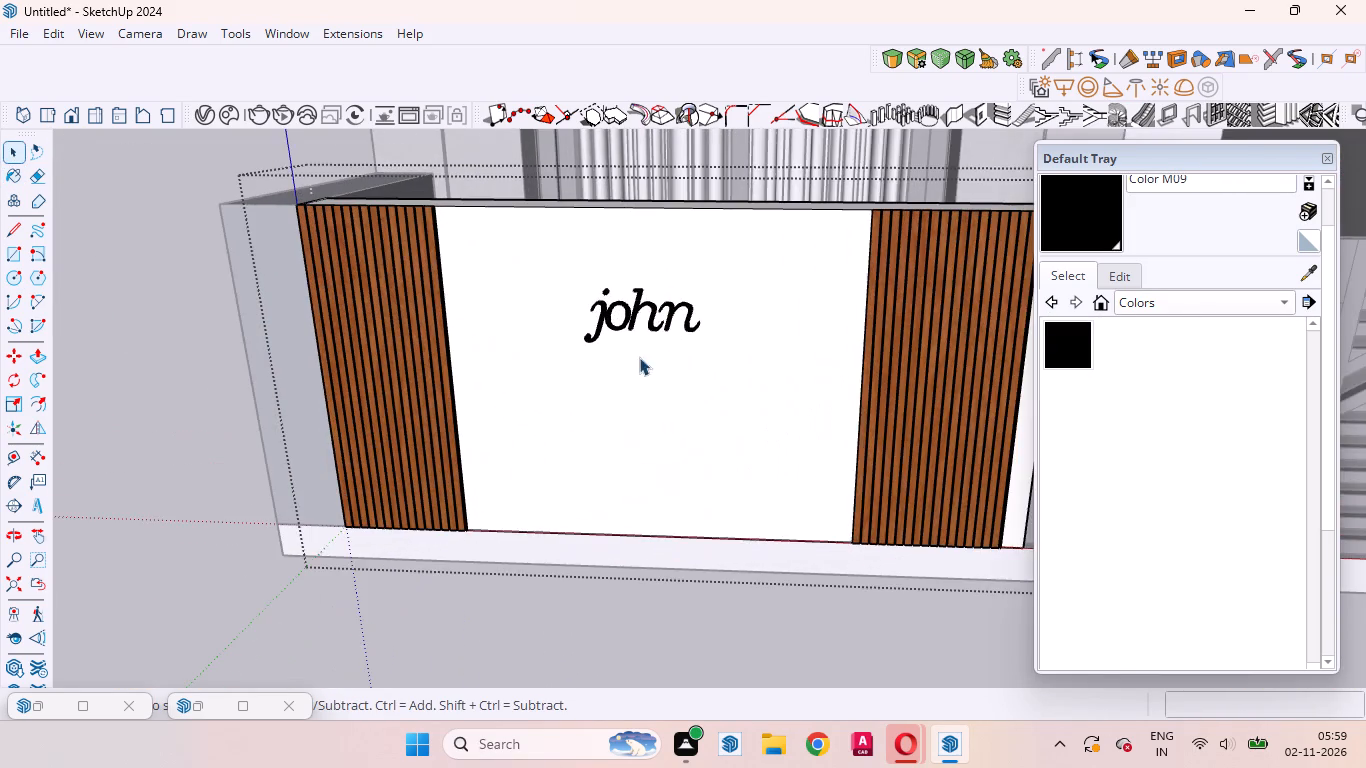
scroll(639, 357, up, 1)
middle_drag(639, 358, 506, 345)
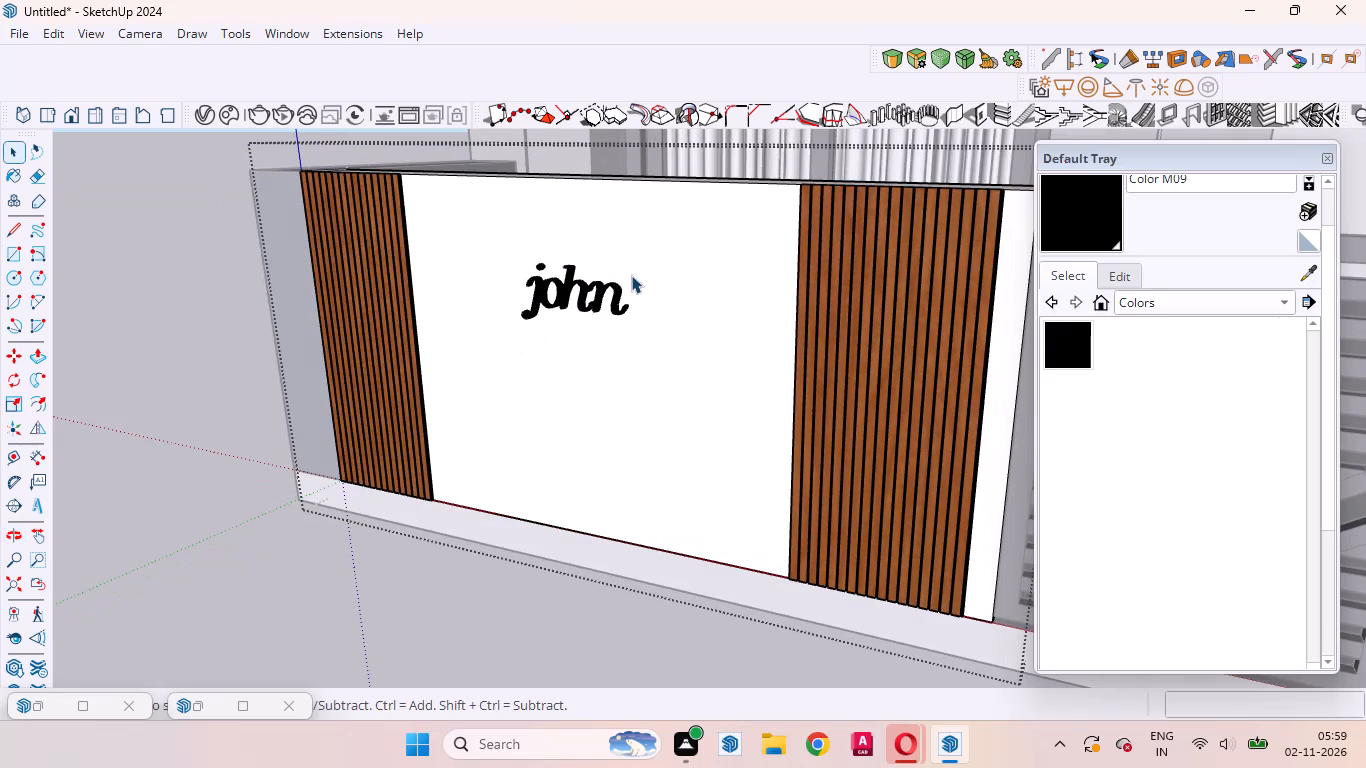
scroll(631, 275, up, 8)
middle_drag(619, 383, 715, 419)
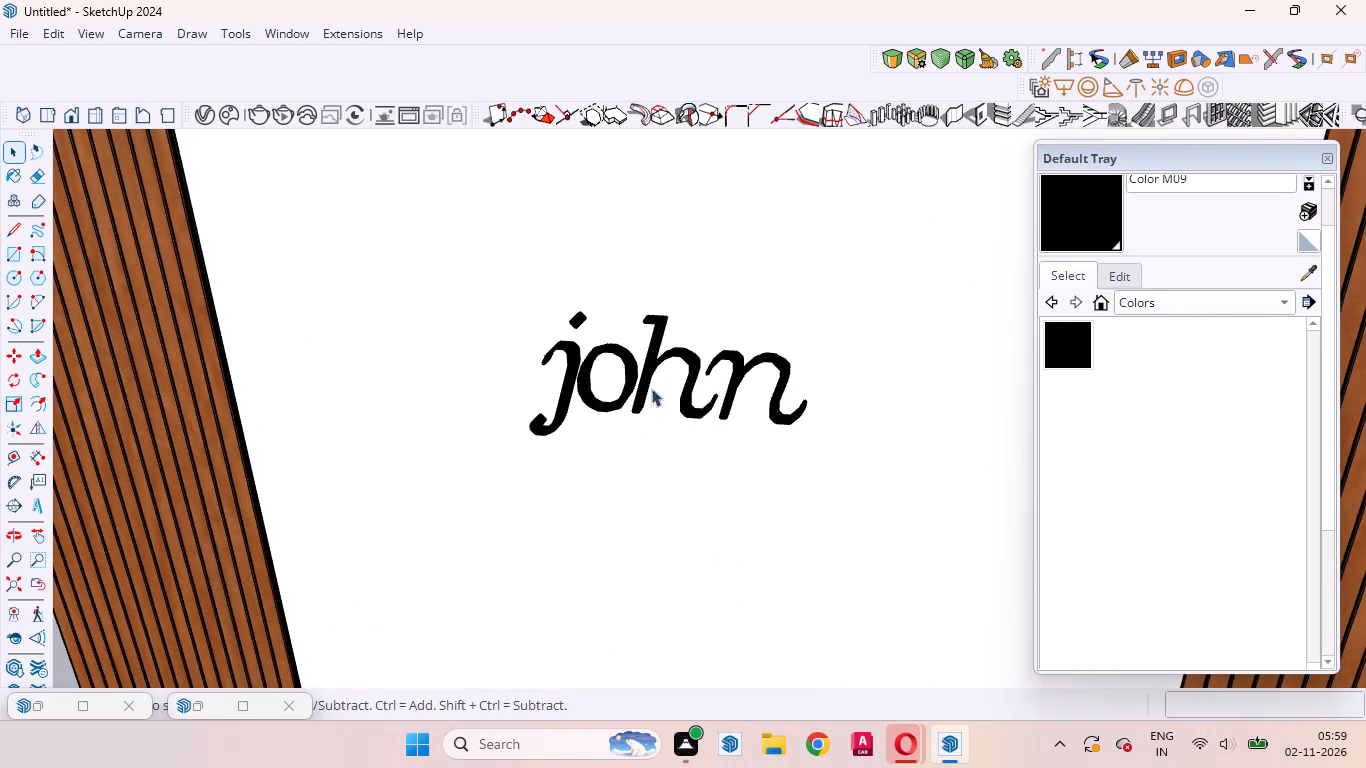
scroll(649, 364, down, 20)
scroll(649, 364, down, 2)
double_click(556, 450)
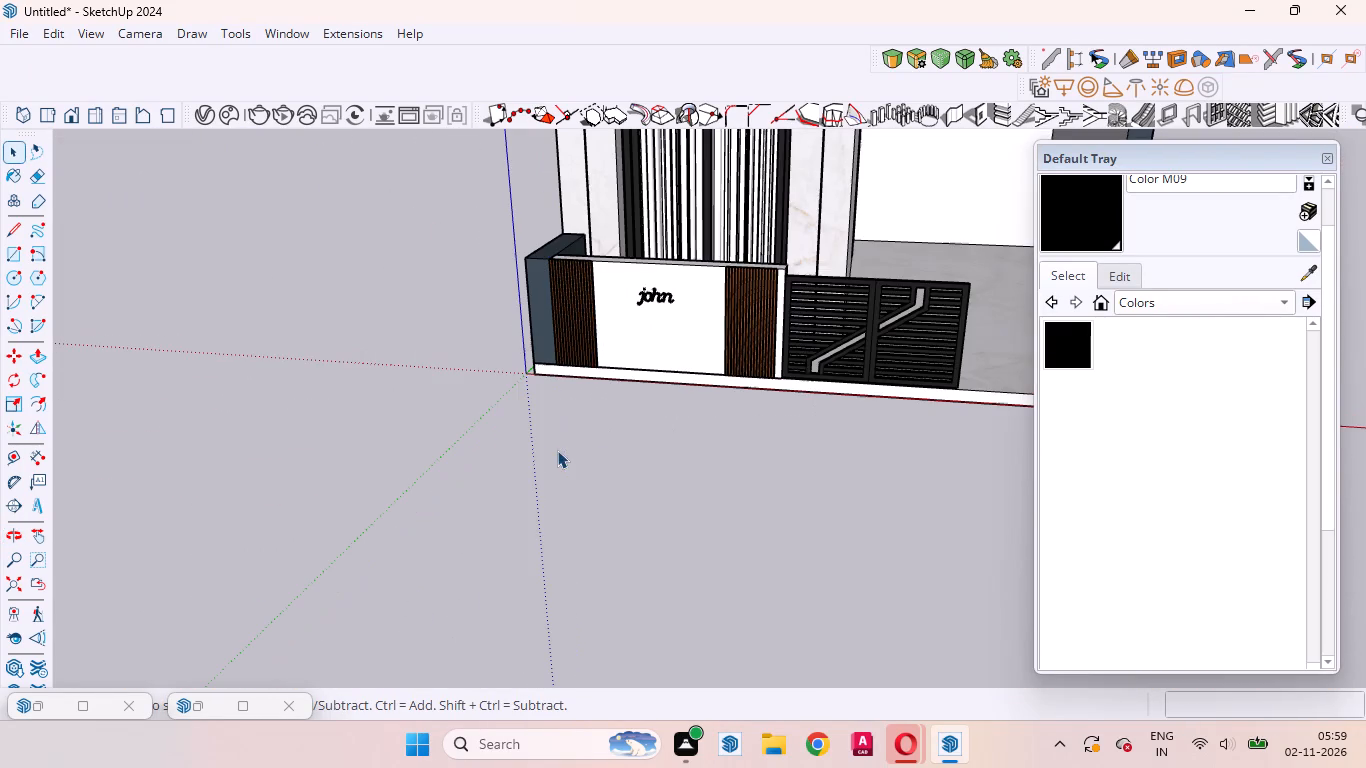
click(571, 503)
click(612, 528)
click(618, 522)
scroll(619, 528, down, 5)
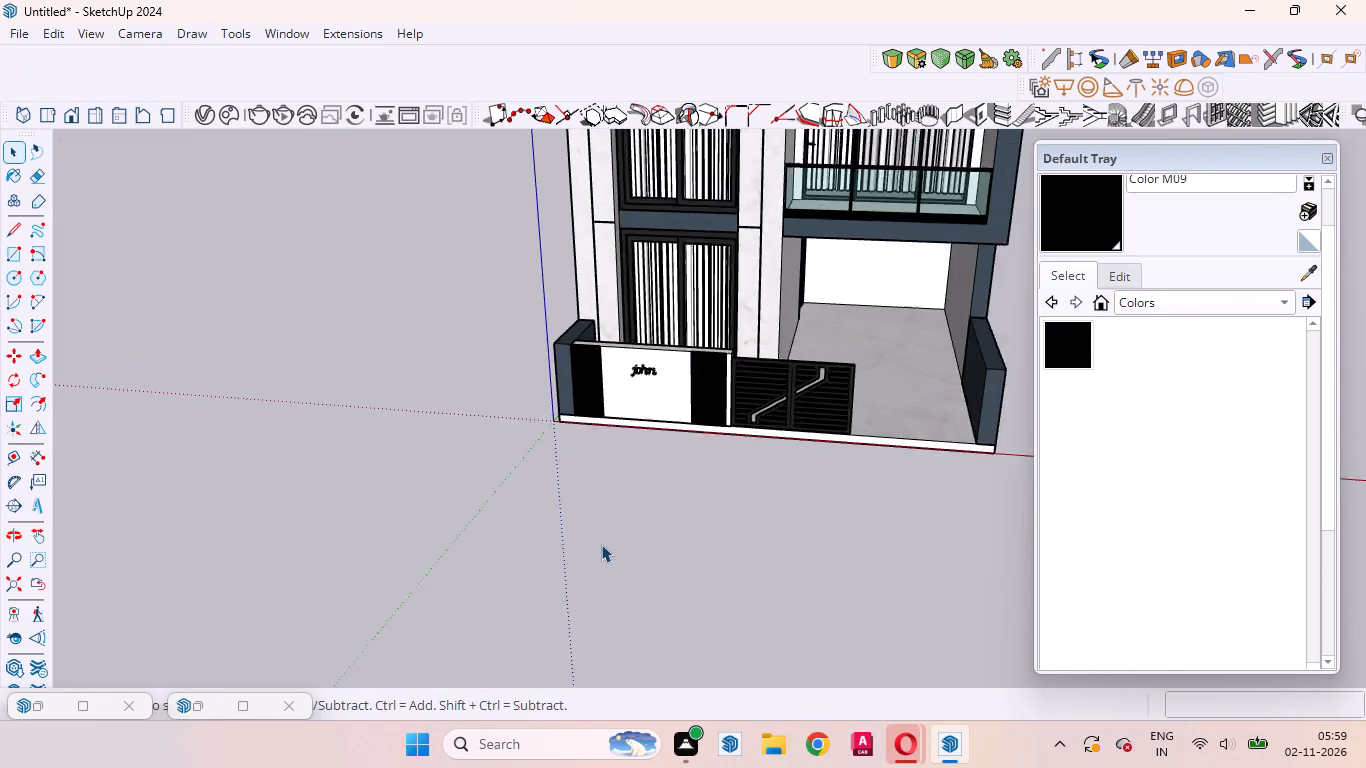
scroll(601, 544, down, 12)
Search 3D Warehouse for "cars", replacing the previous search term.
click(286, 37)
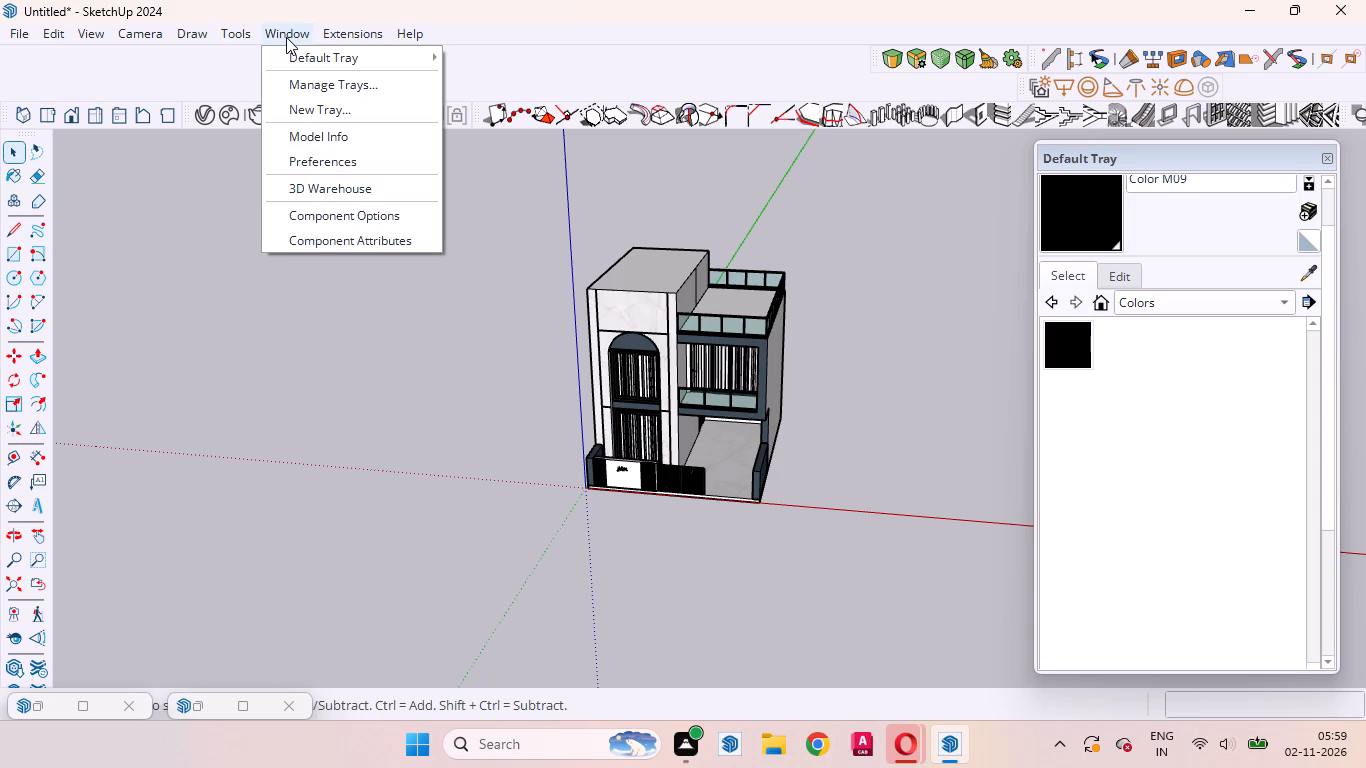
click(322, 186)
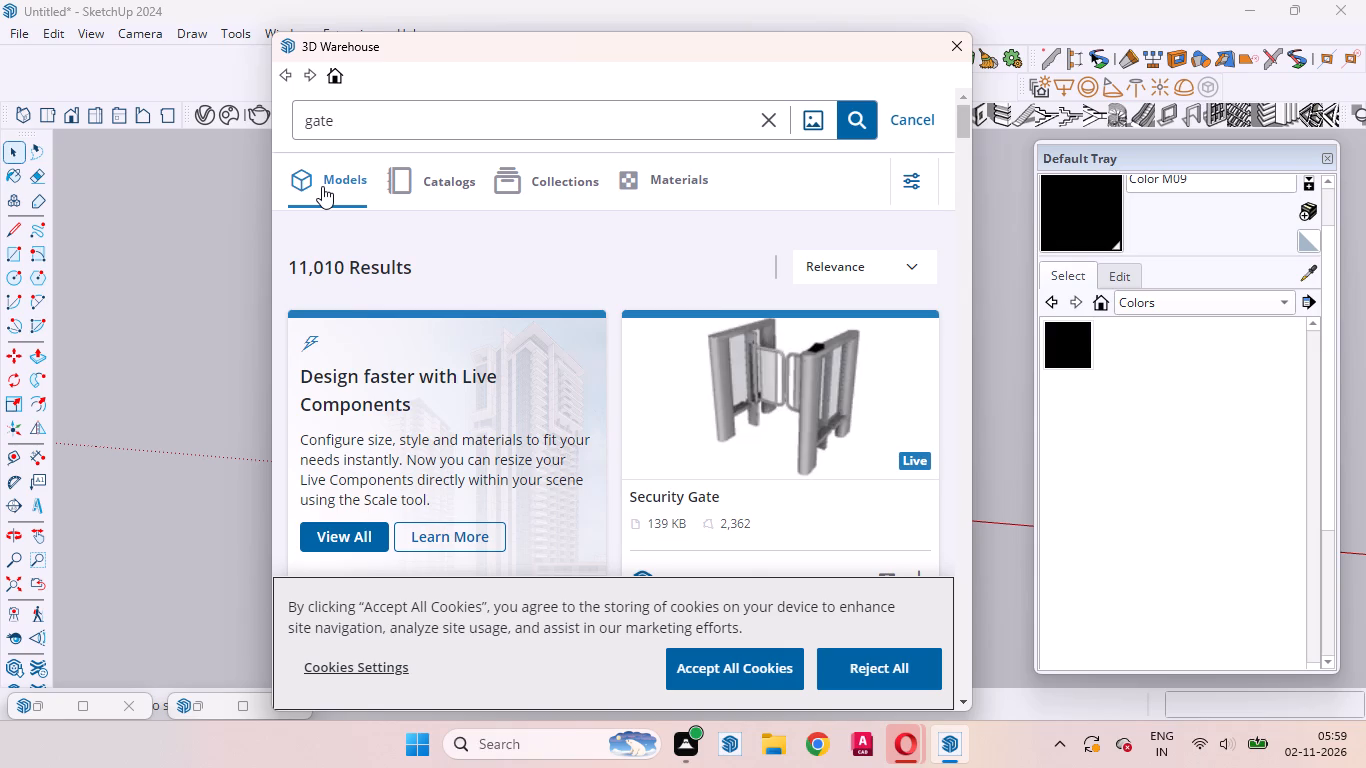
click(389, 117)
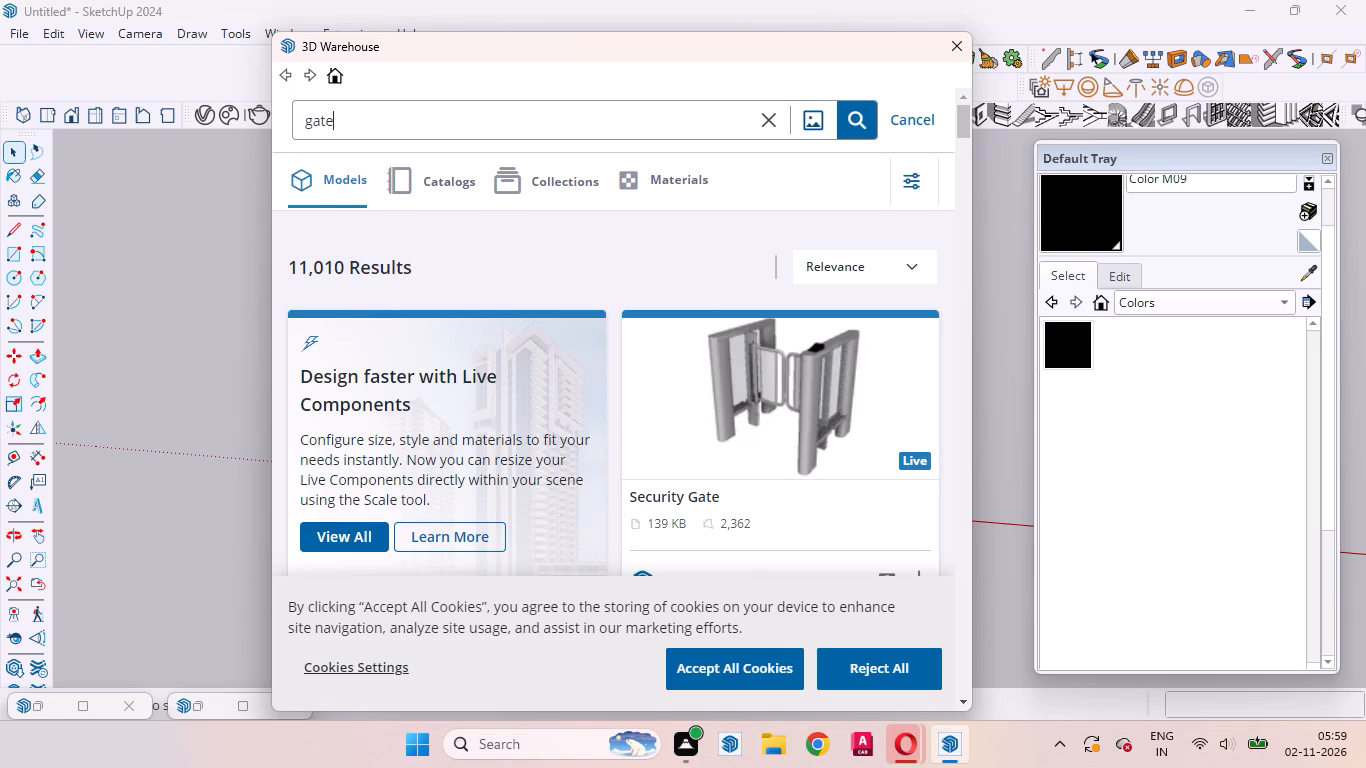
key(BackSpace)
key(BackSpace)
key(BackSpace)
key(BackSpace)
key(BackSpace)
key(BackSpace)
key(BackSpace)
text(cars)
key(Return)
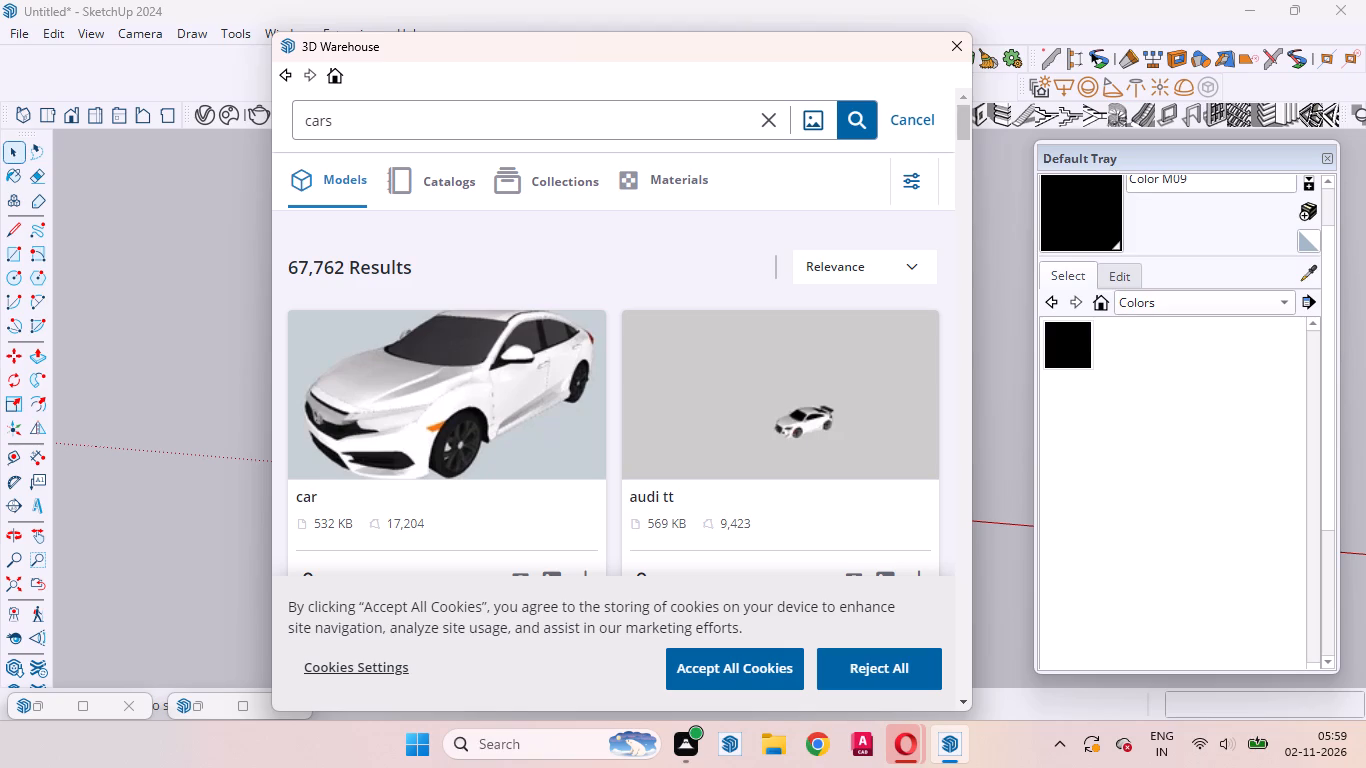
Browse the 3D Warehouse car results for a model that suits the house exterior.
scroll(626, 320, down, 1)
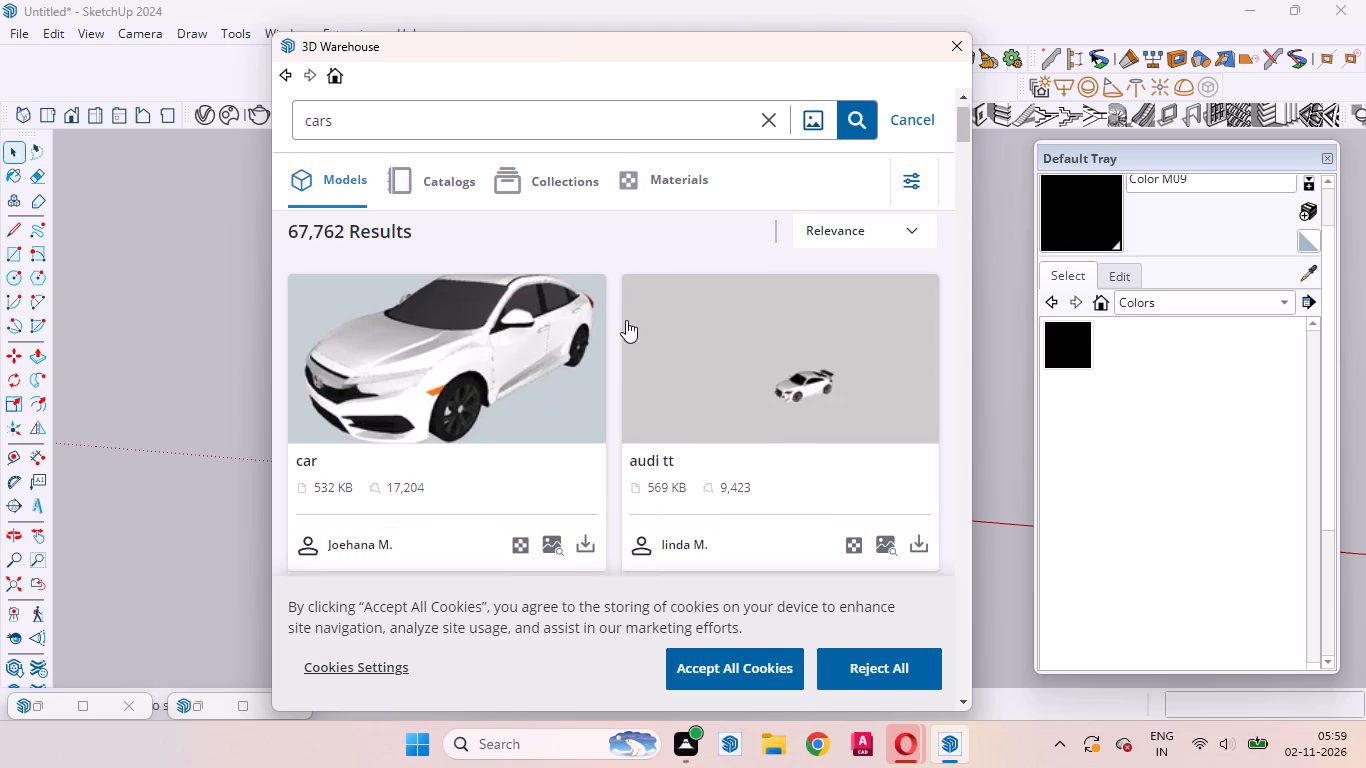
scroll(626, 320, down, 4)
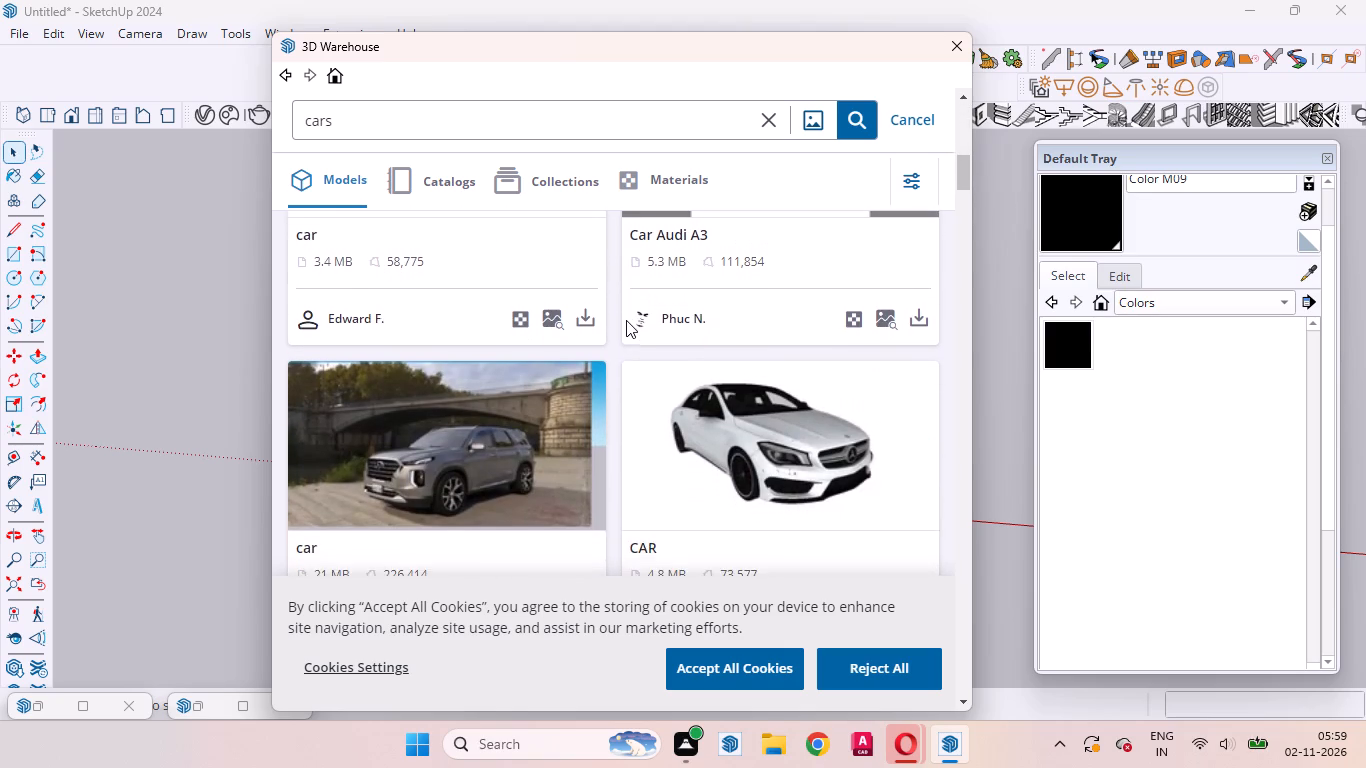
scroll(626, 320, down, 2)
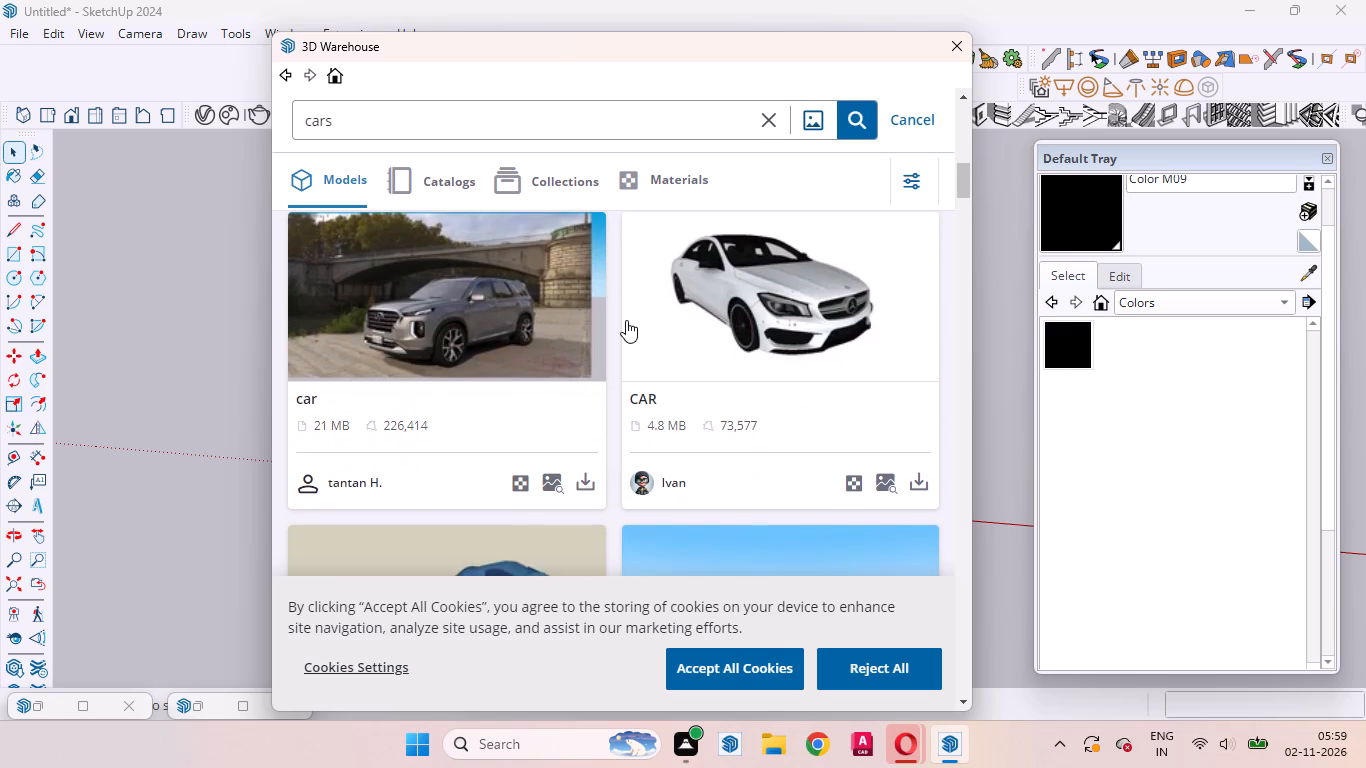
scroll(626, 320, down, 2)
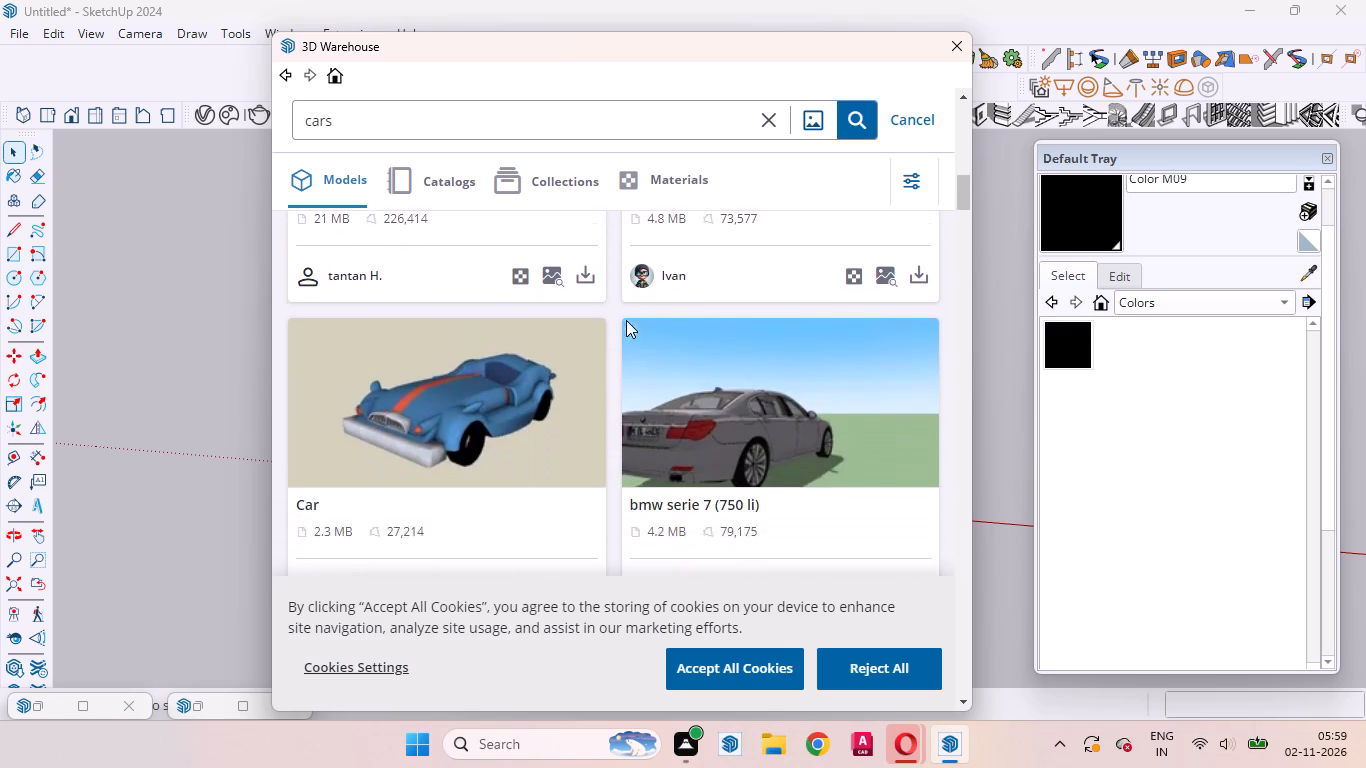
scroll(626, 320, down, 1)
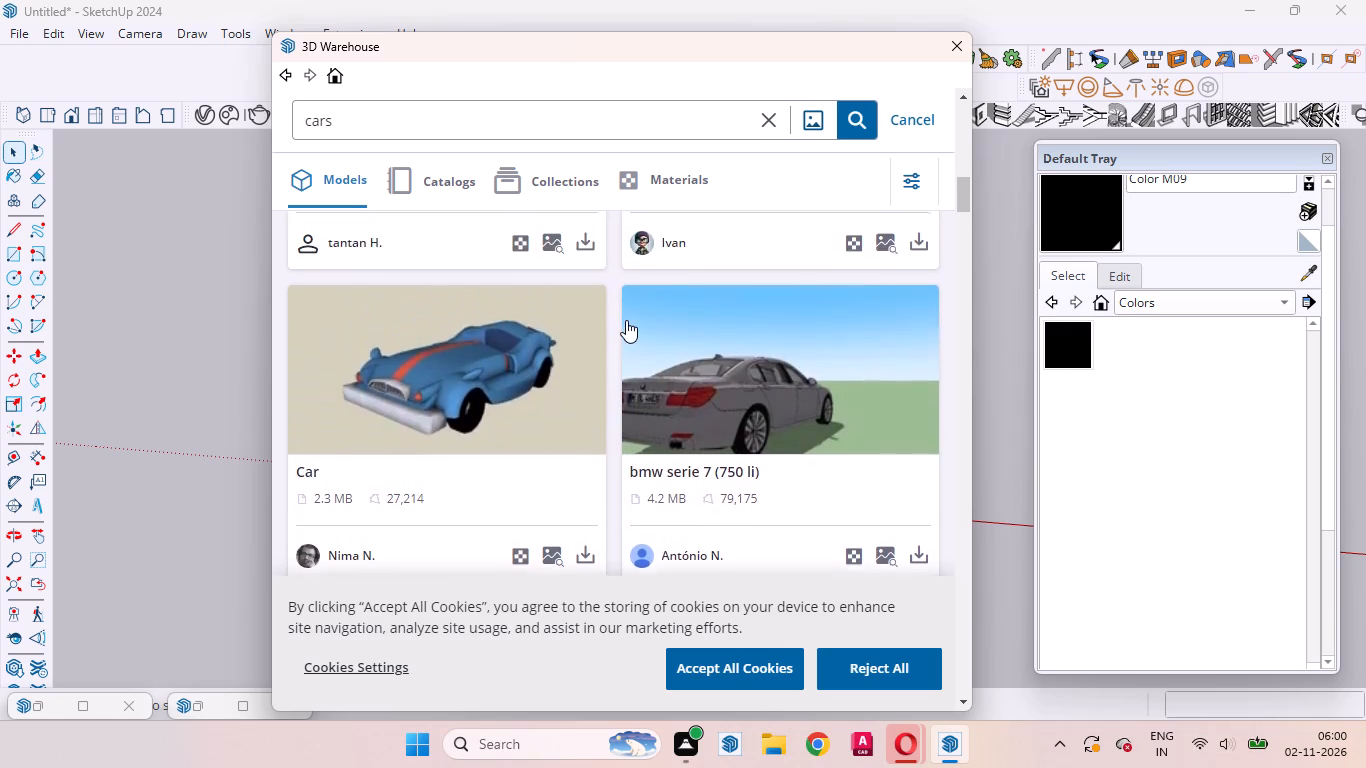
scroll(626, 320, up, 2)
scroll(626, 320, down, 2)
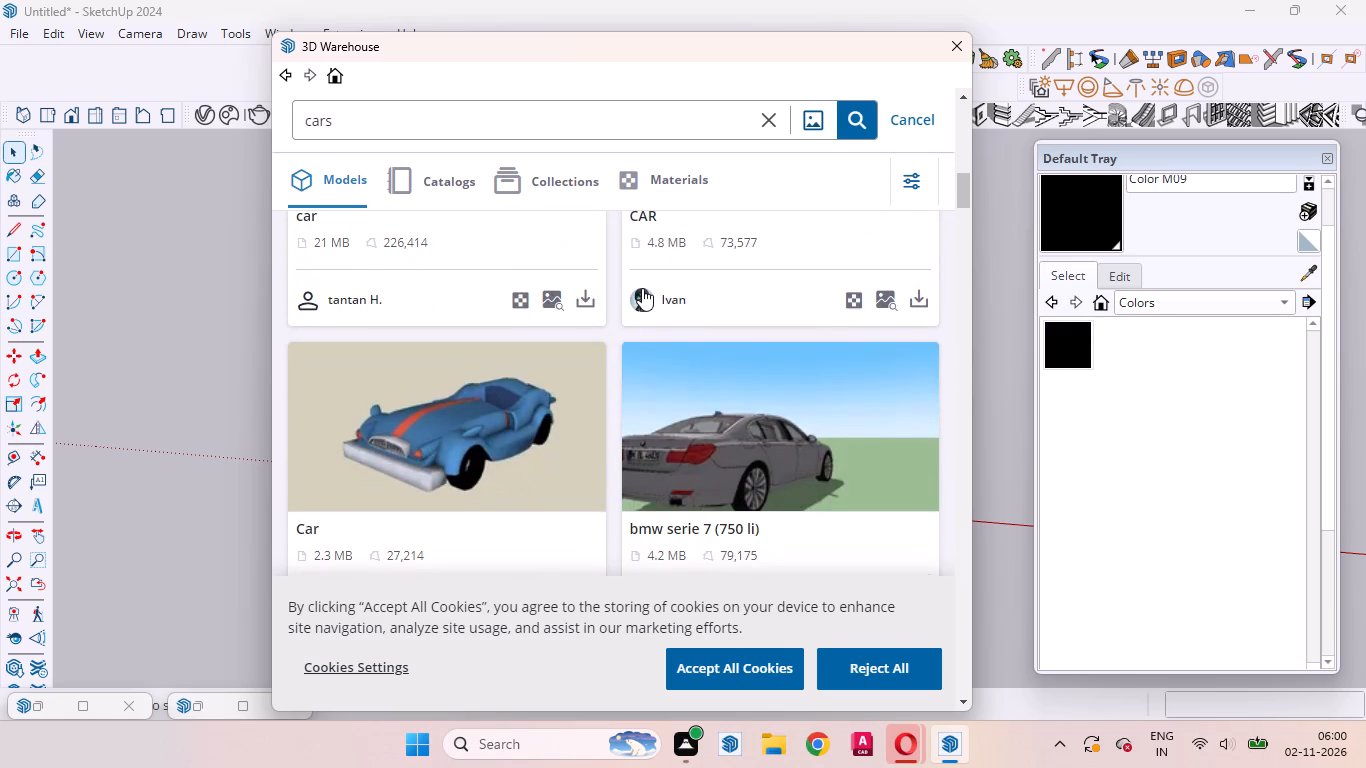
scroll(642, 288, down, 4)
scroll(642, 288, up, 1)
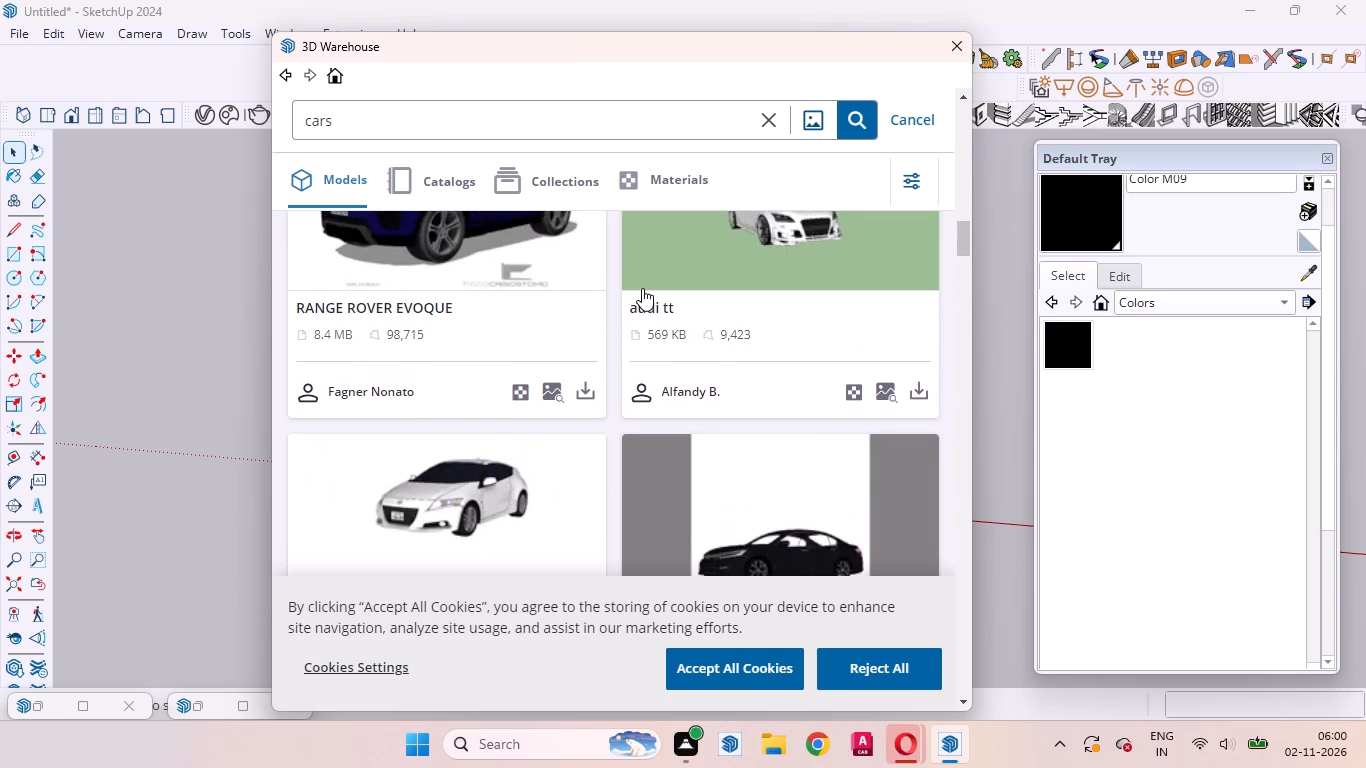
scroll(642, 288, up, 1)
scroll(642, 288, right, 1)
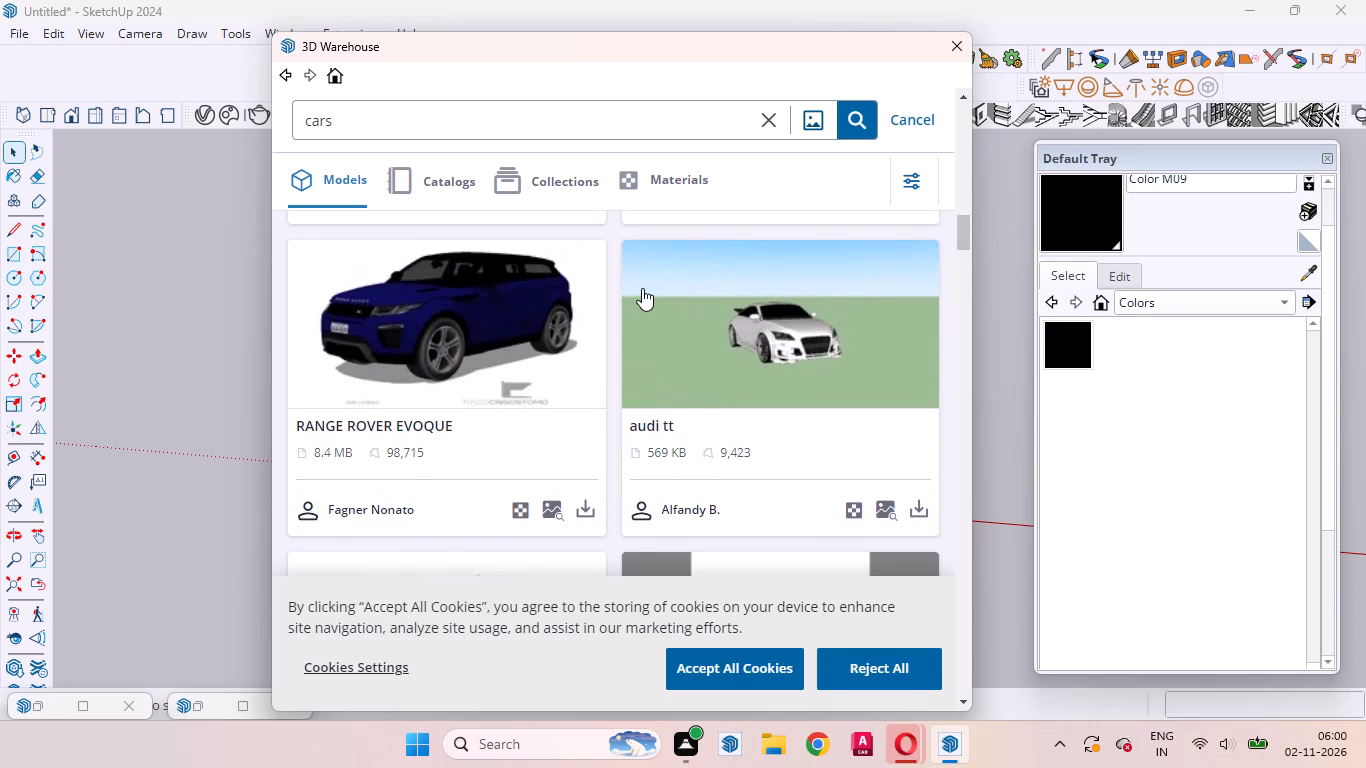
scroll(642, 288, right, 2)
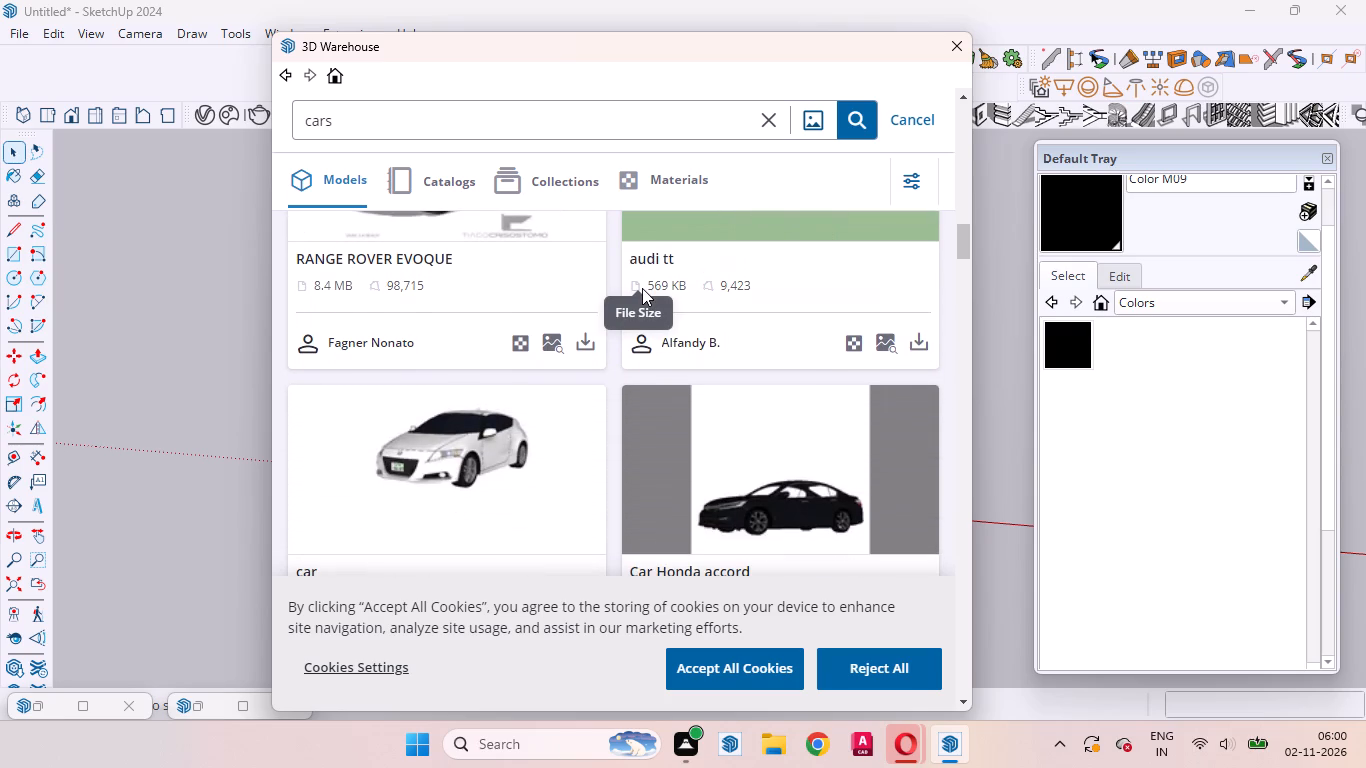
right_click(642, 288)
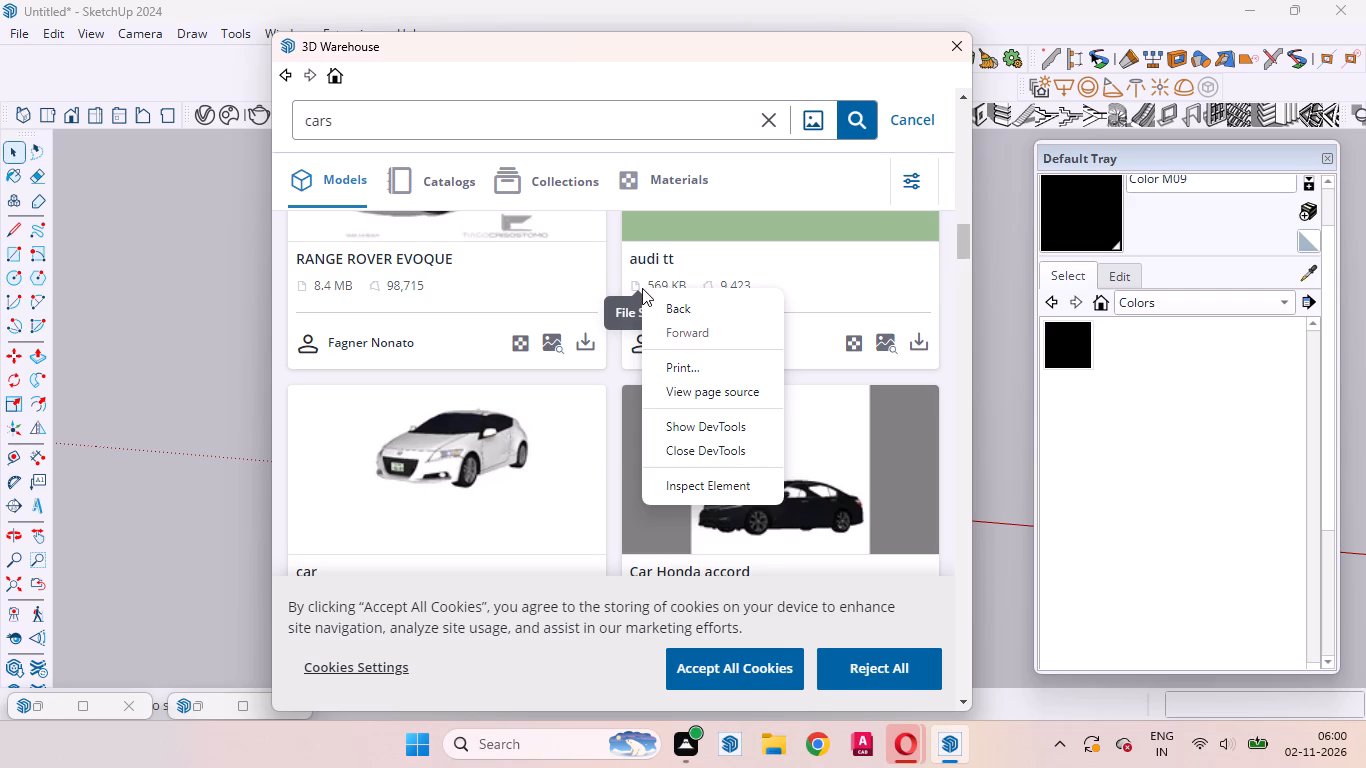
scroll(599, 427, down, 1)
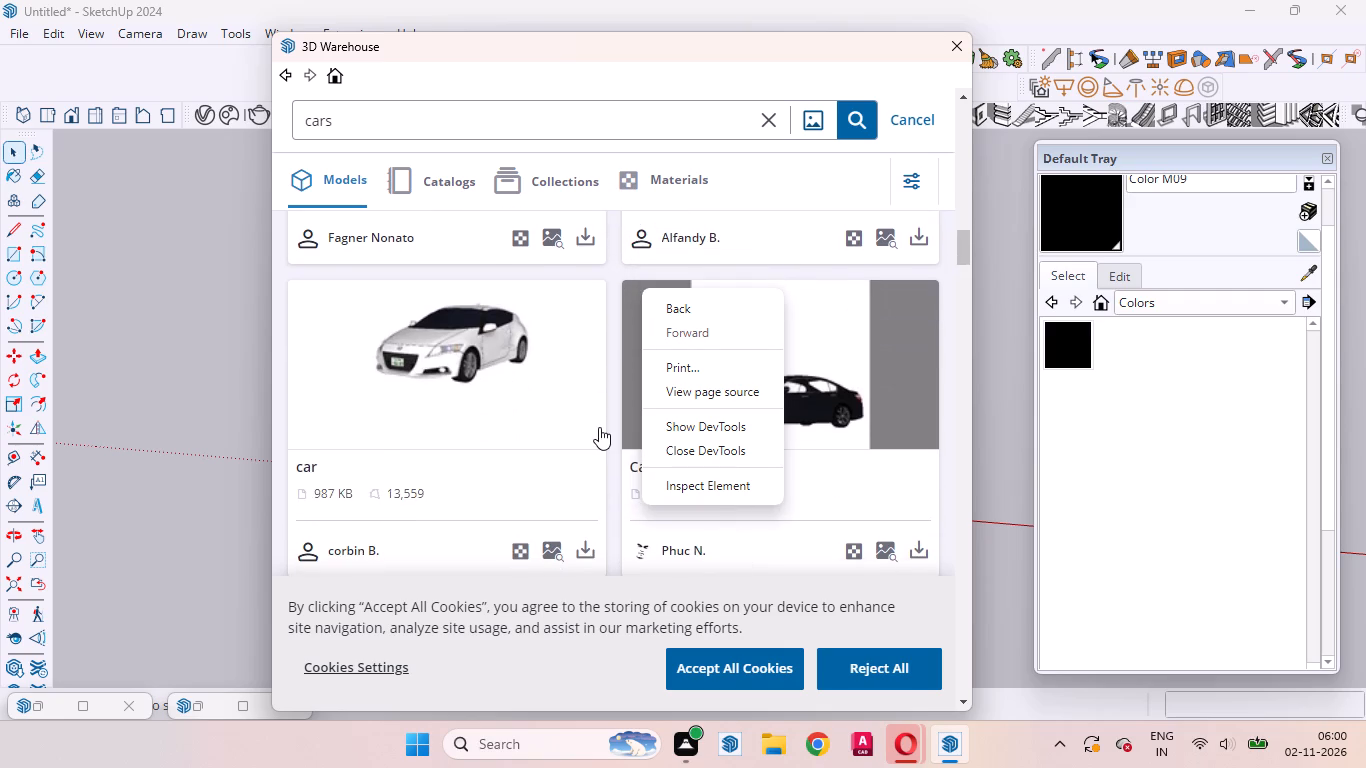
click(240, 528)
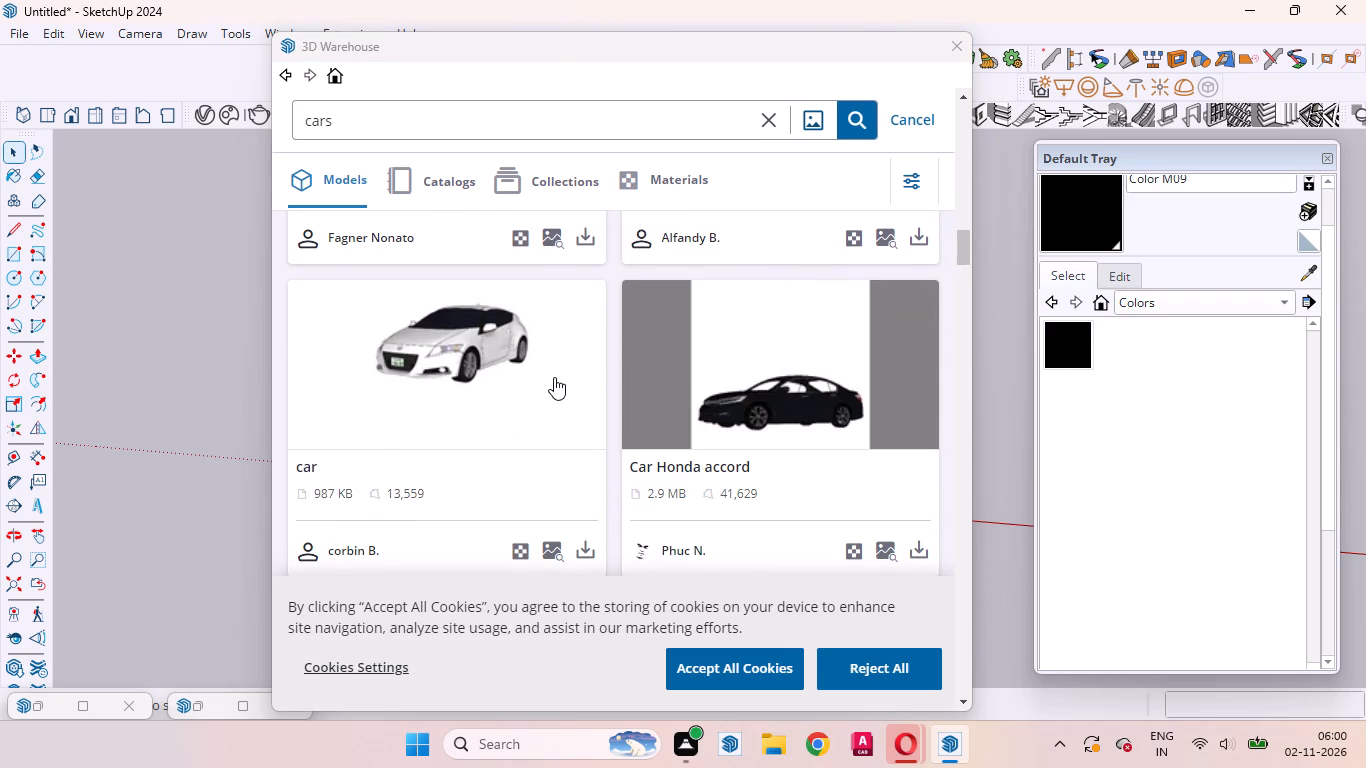
scroll(554, 377, down, 6)
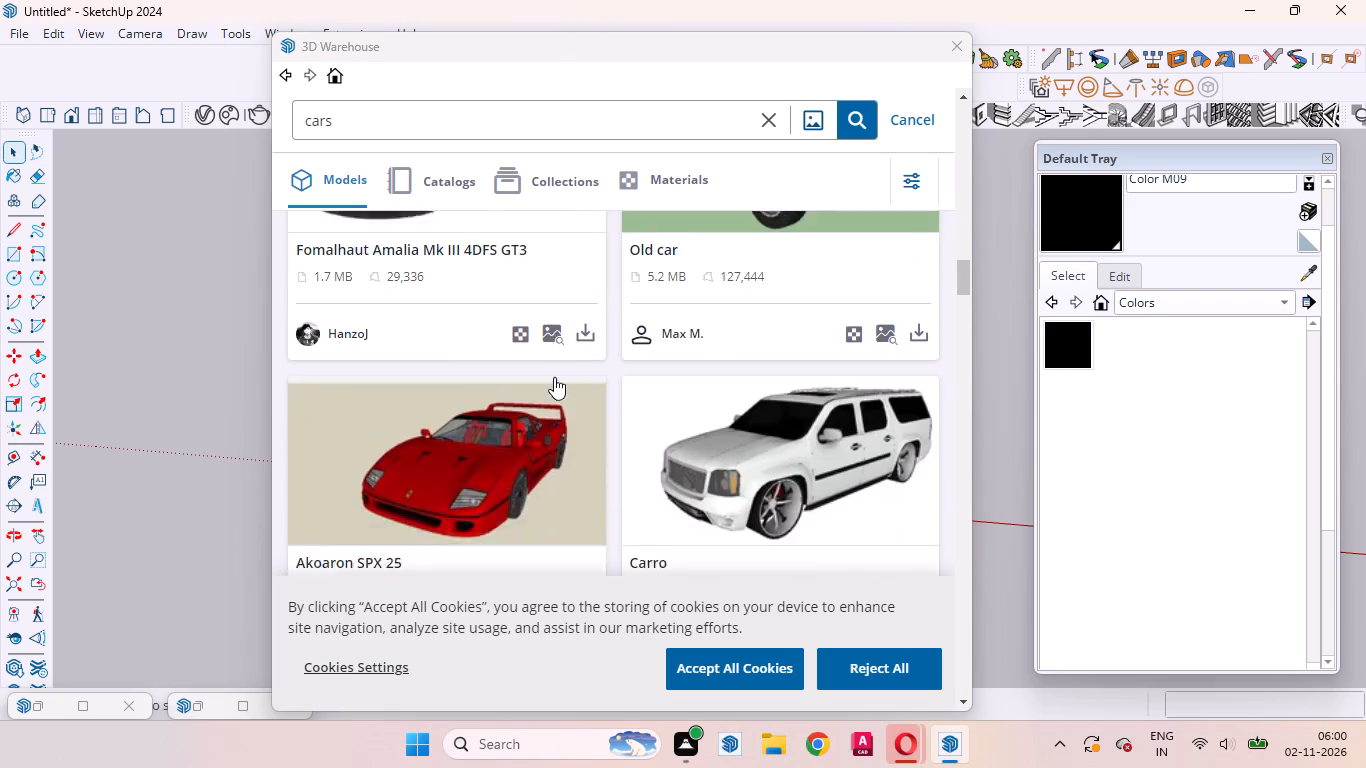
scroll(554, 377, down, 2)
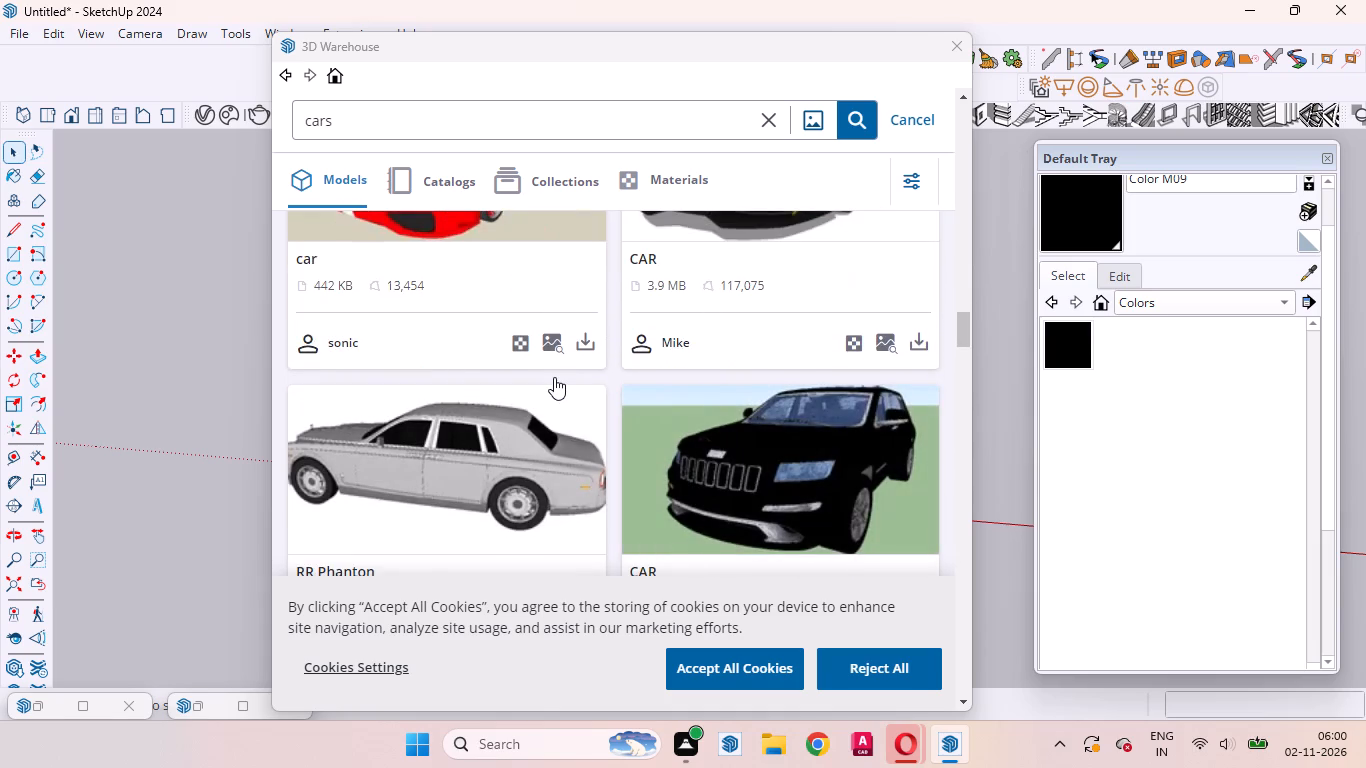
scroll(554, 377, down, 2)
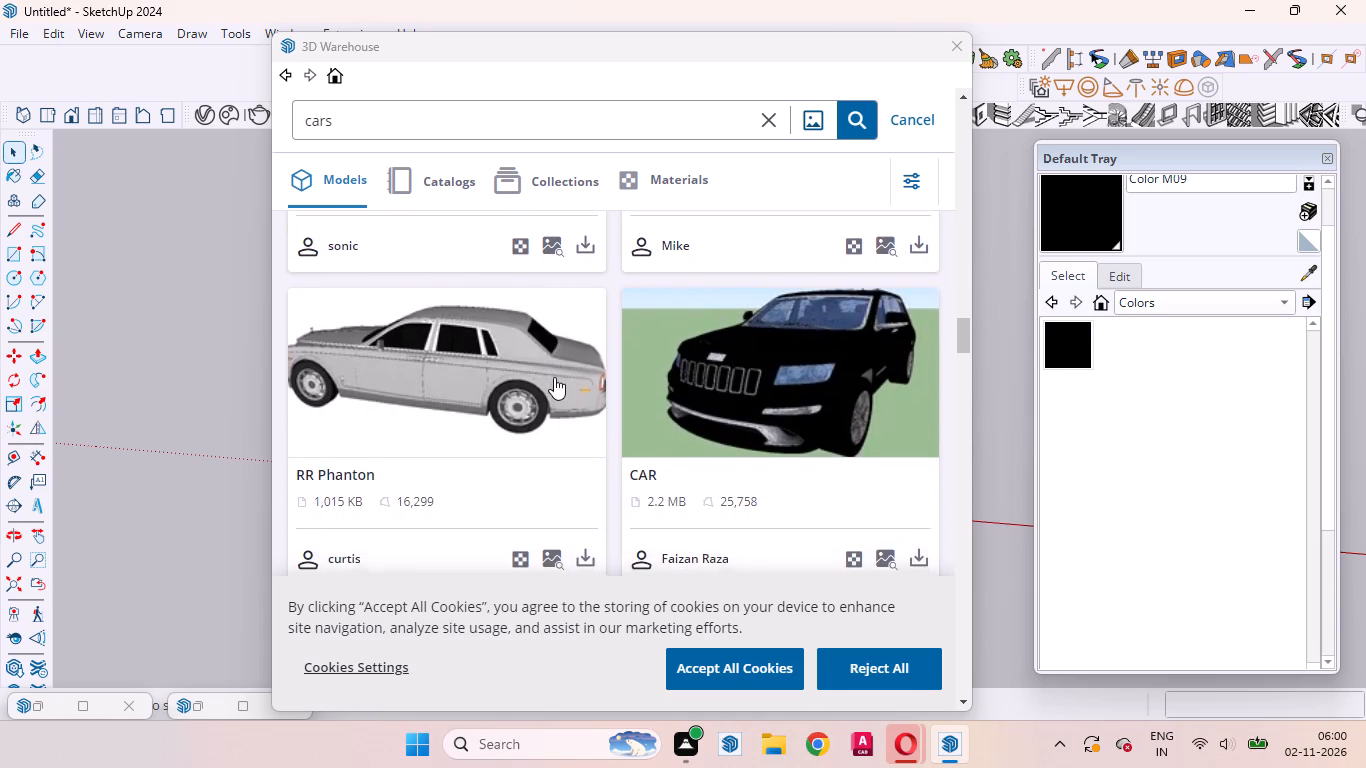
scroll(554, 377, down, 4)
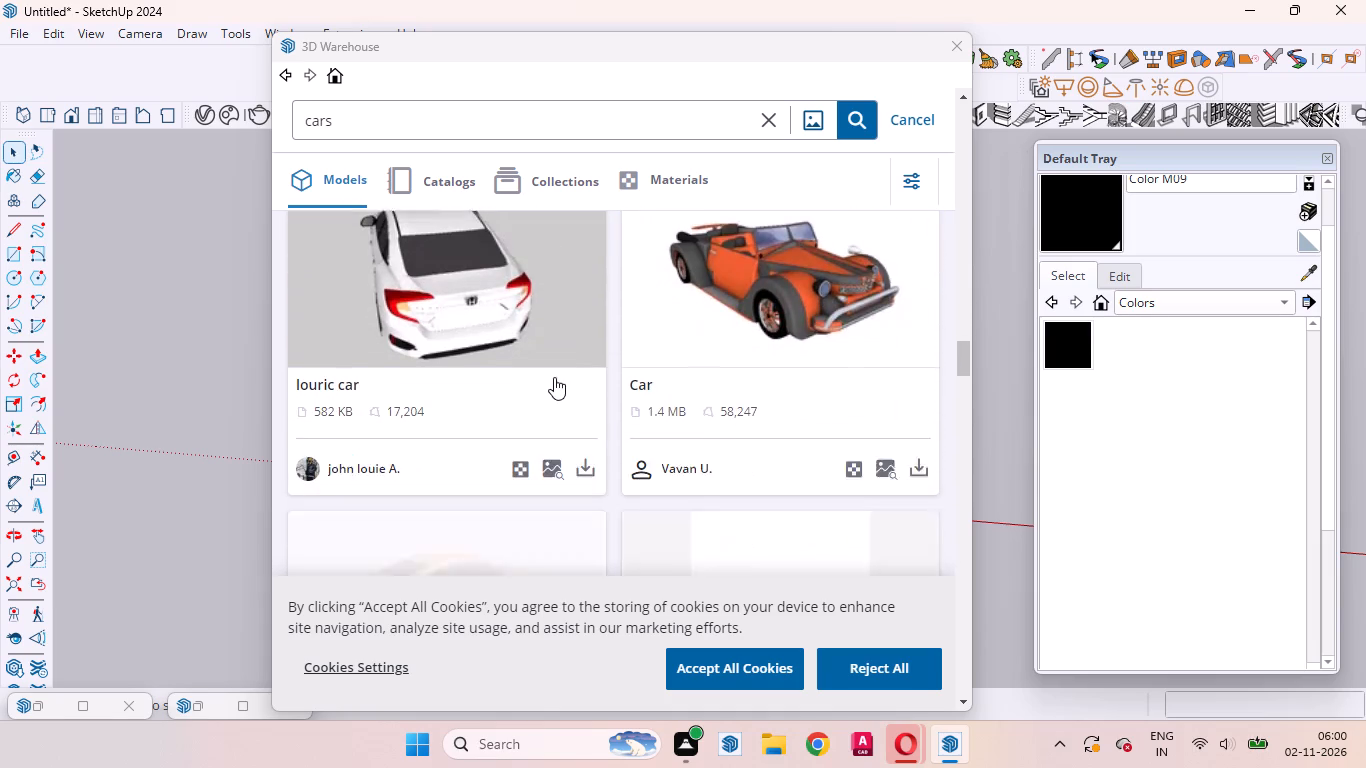
scroll(554, 377, down, 3)
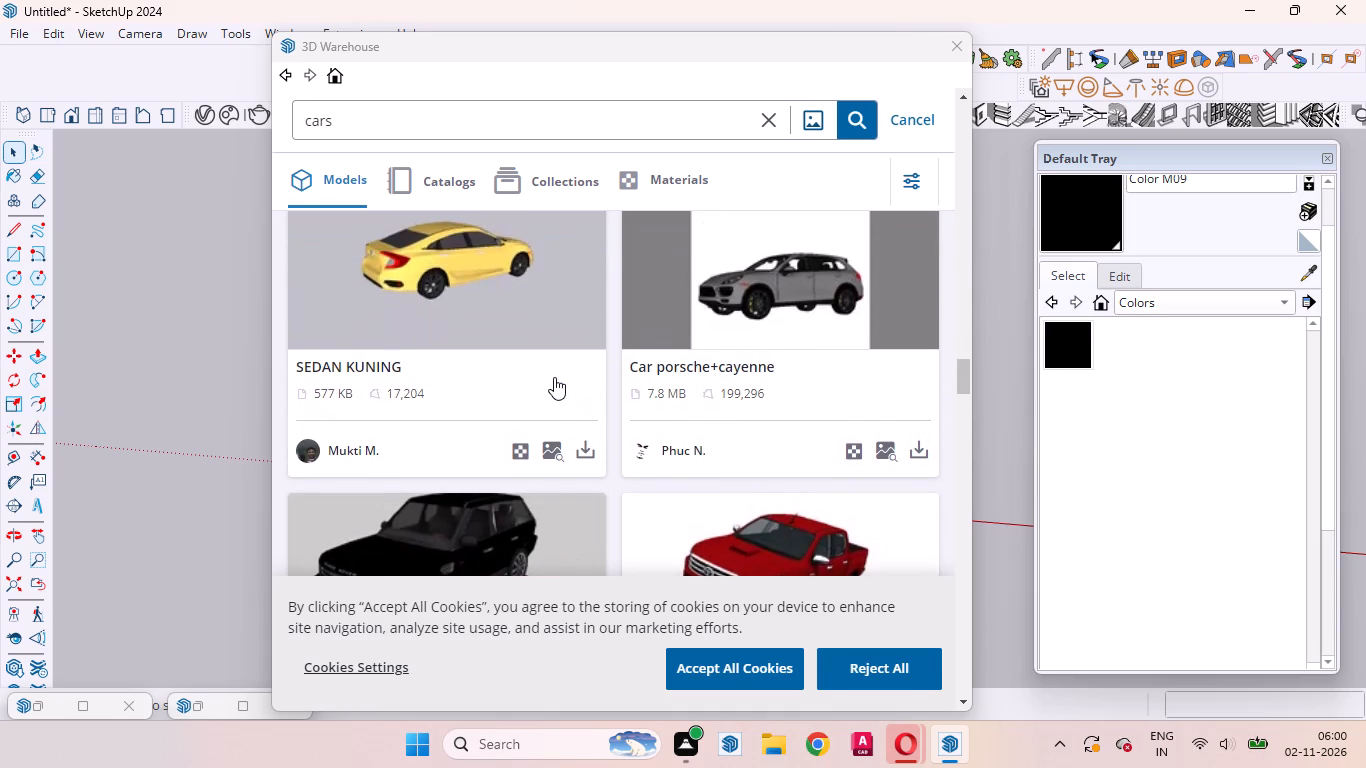
scroll(554, 377, down, 2)
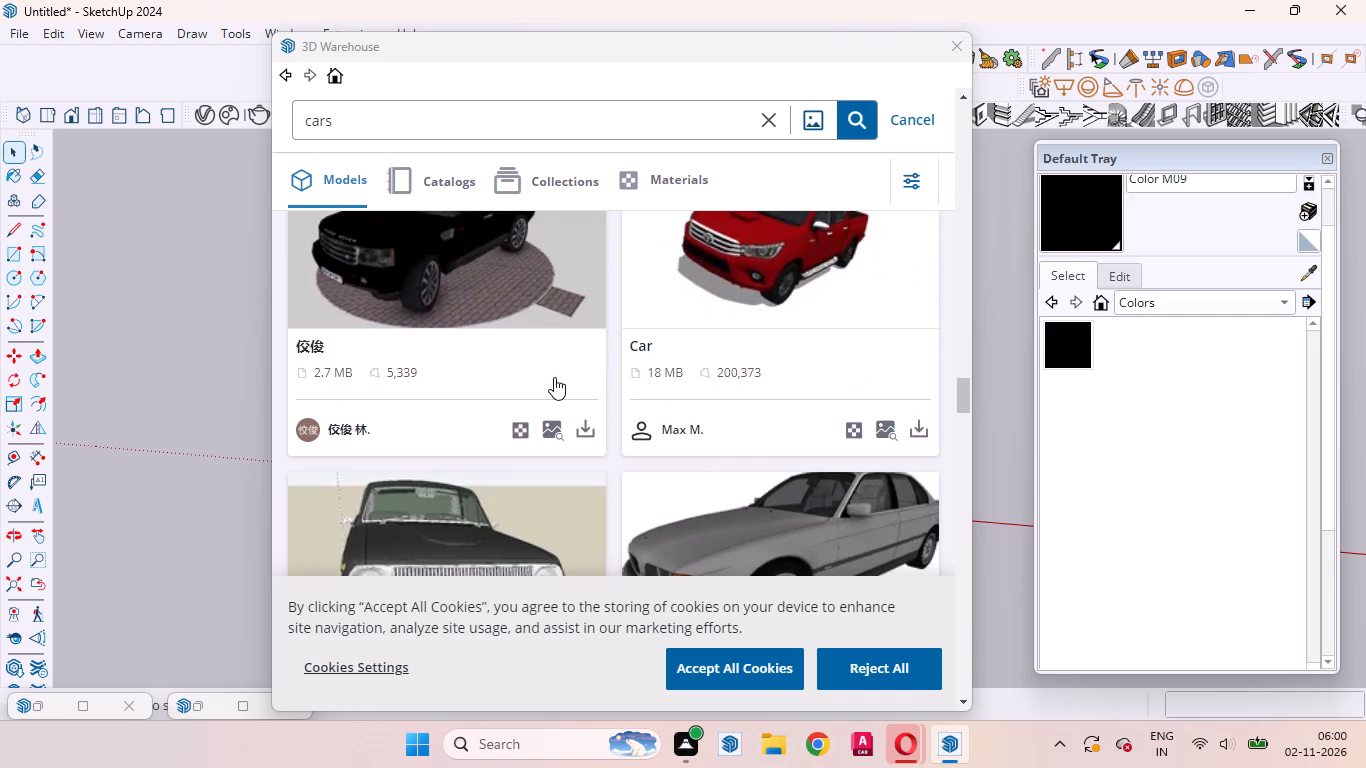
scroll(554, 377, down, 1)
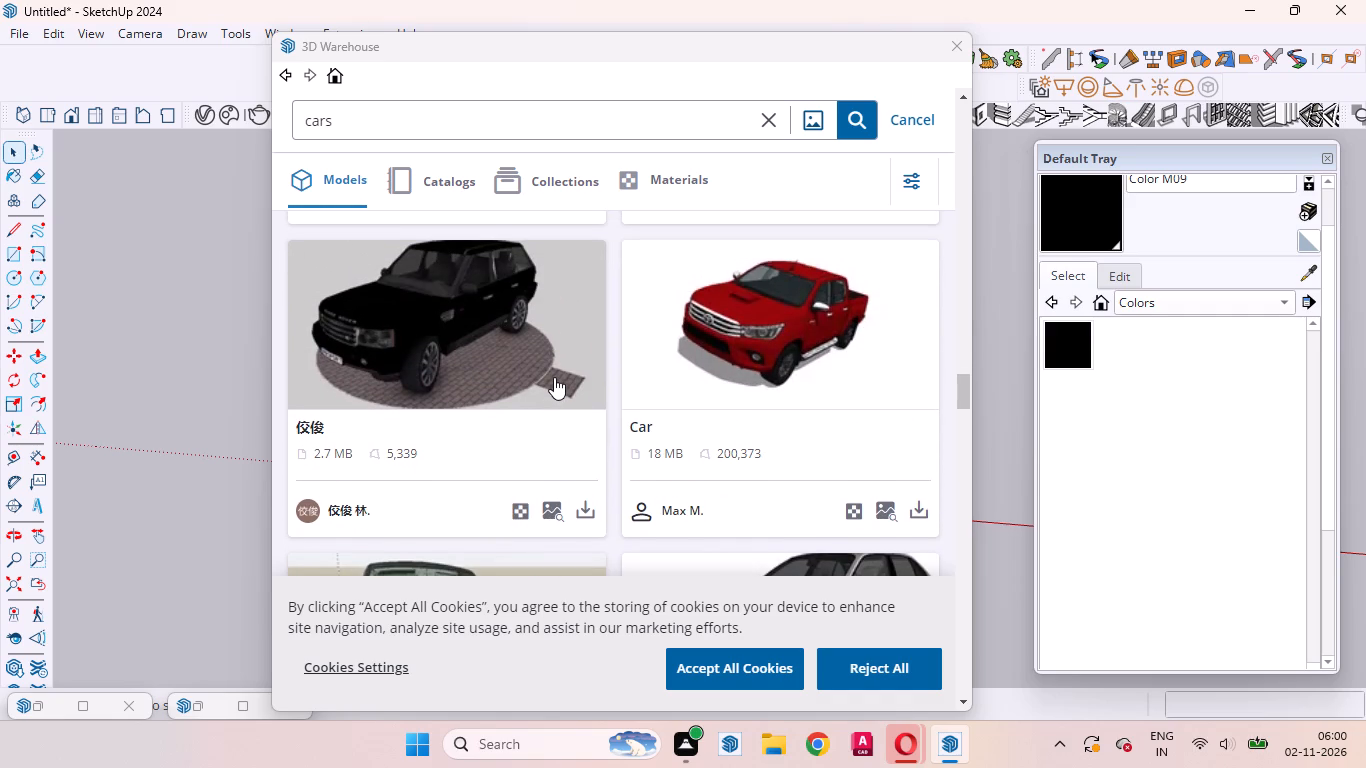
scroll(554, 377, down, 2)
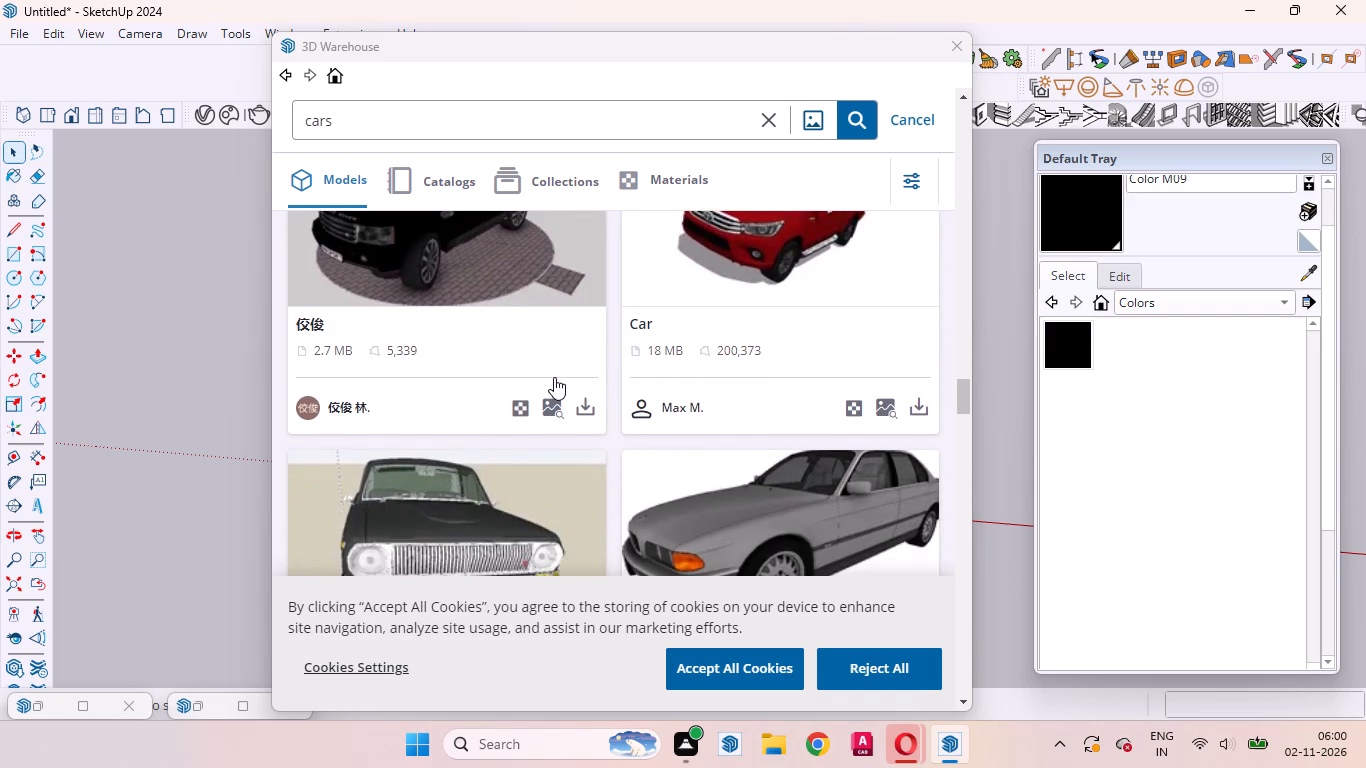
scroll(554, 377, down, 4)
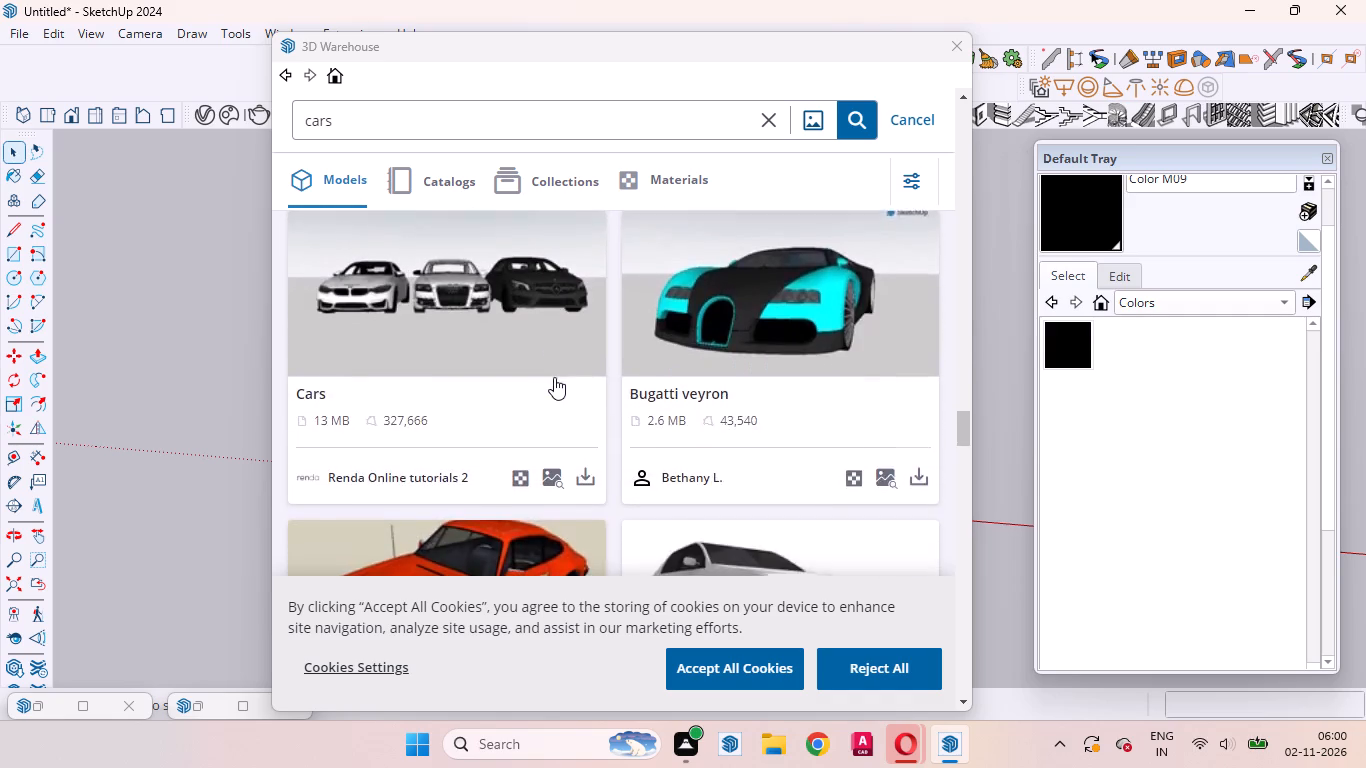
scroll(554, 377, down, 3)
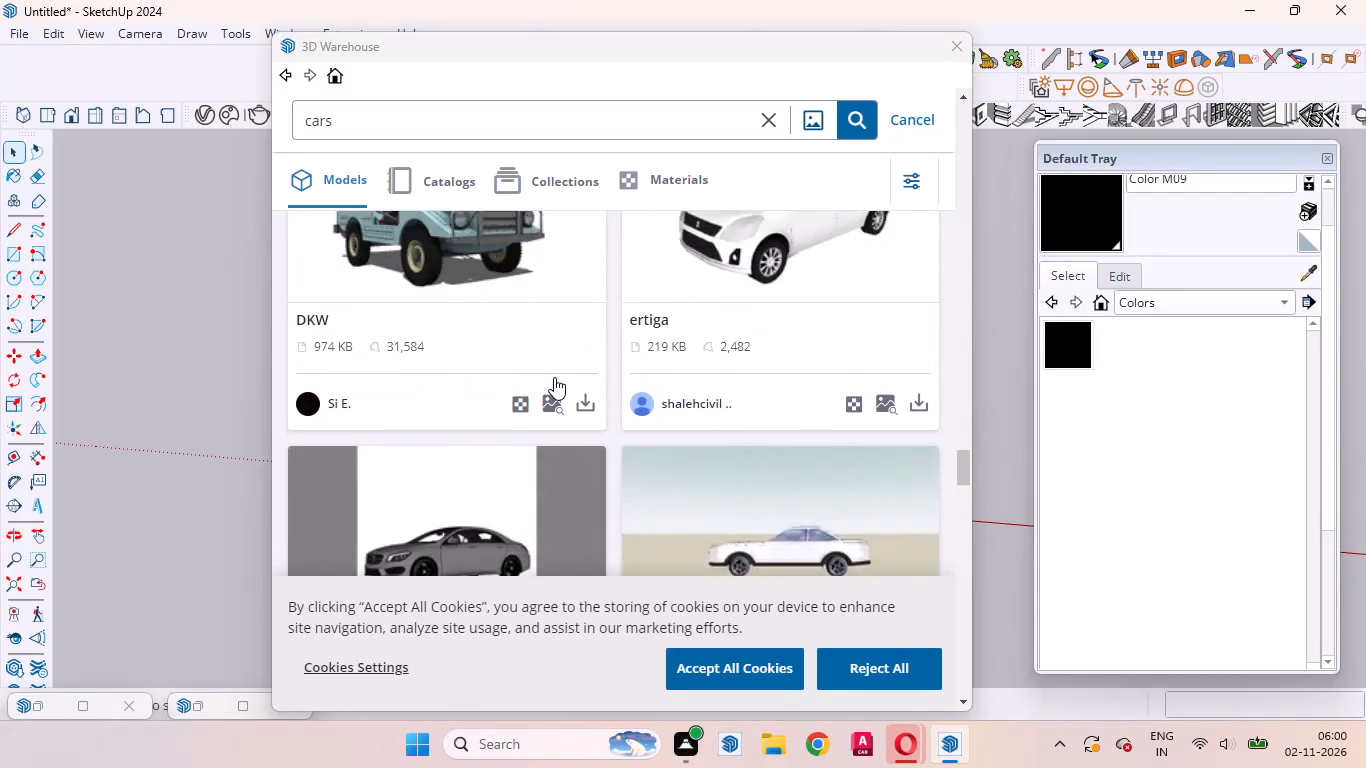
scroll(554, 377, up, 1)
scroll(554, 377, down, 1)
scroll(554, 377, up, 1)
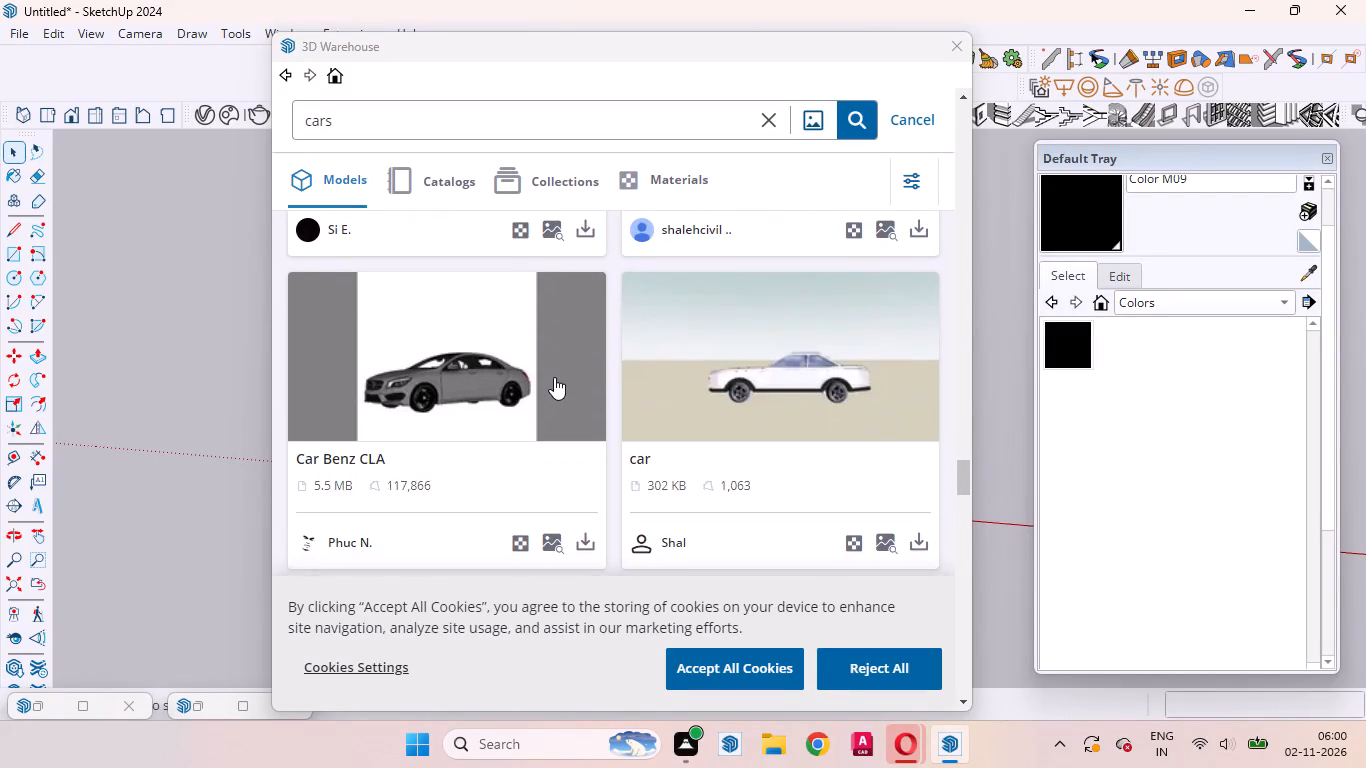
scroll(554, 377, up, 1)
scroll(554, 377, down, 1)
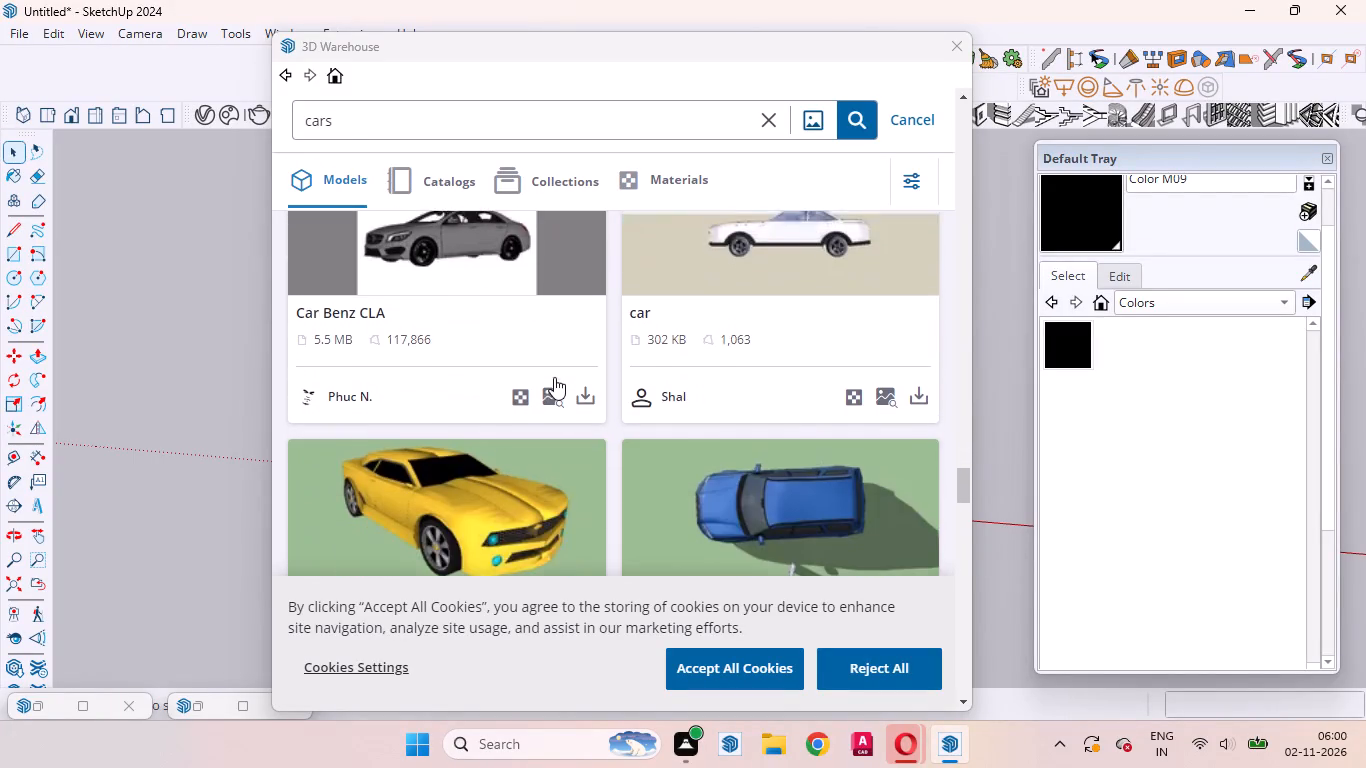
scroll(554, 377, down, 4)
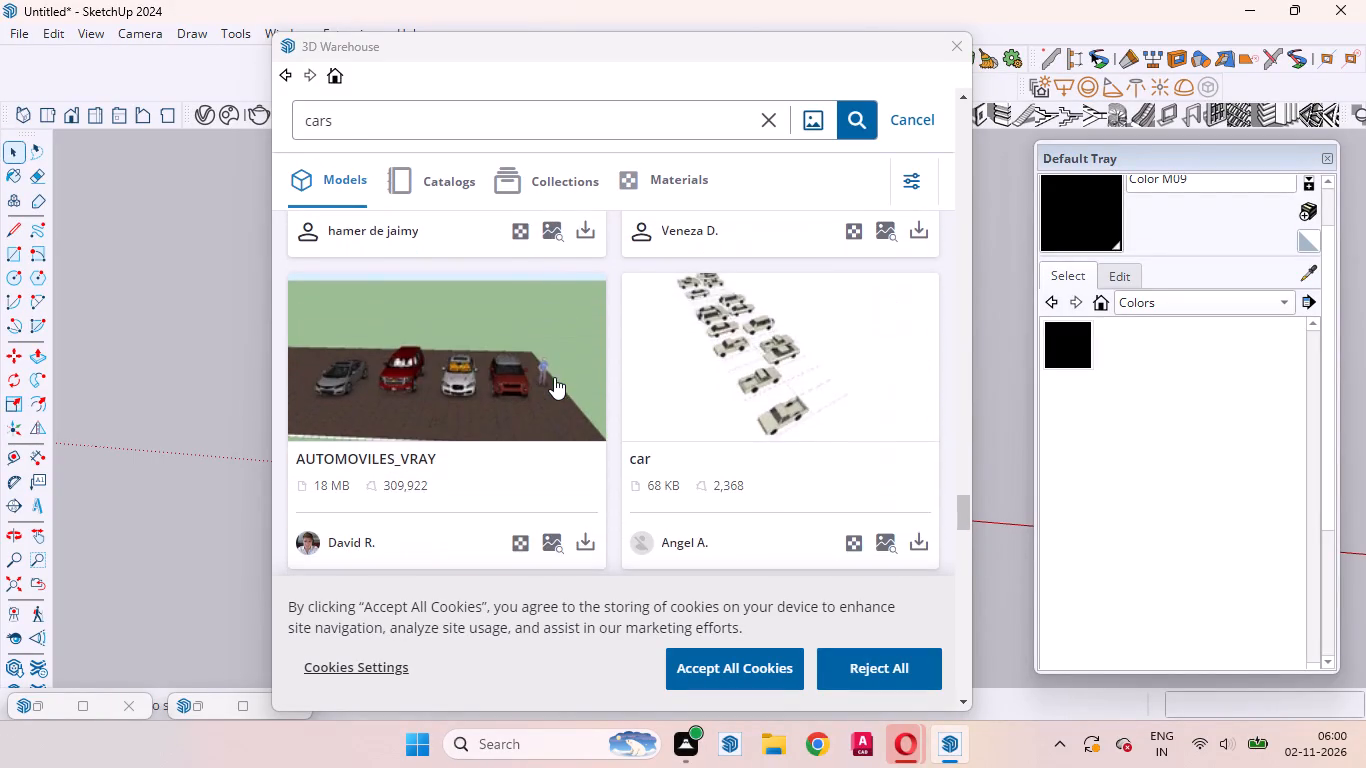
scroll(554, 377, down, 4)
scroll(554, 377, up, 1)
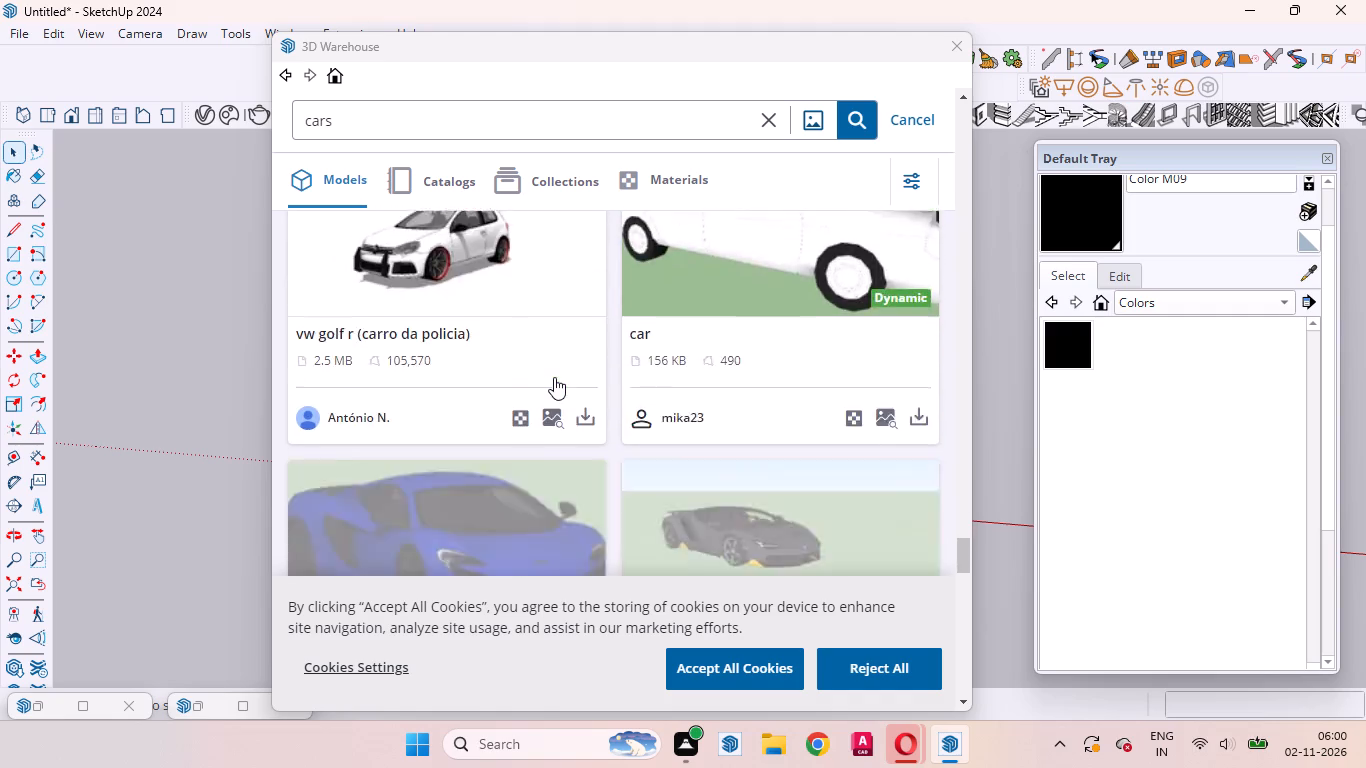
scroll(554, 377, up, 1)
scroll(554, 377, down, 2)
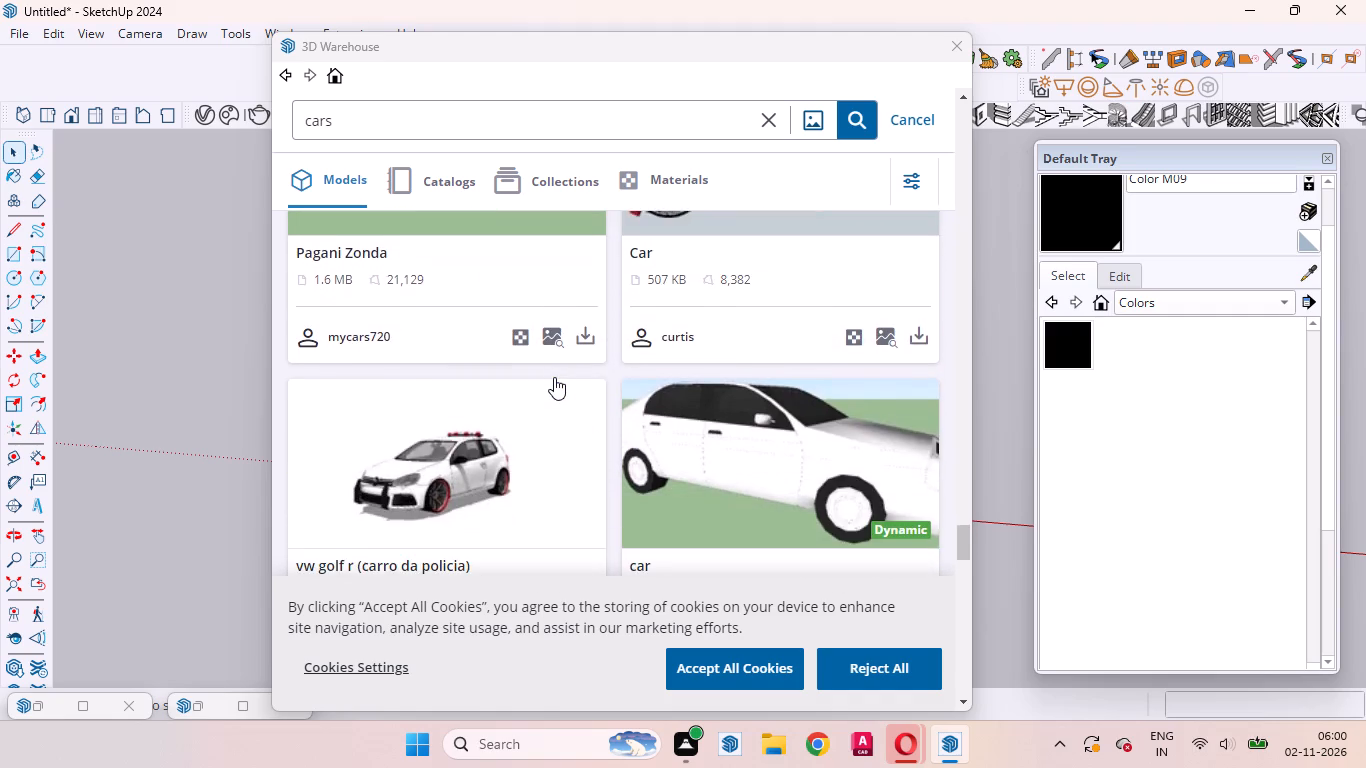
scroll(554, 377, down, 3)
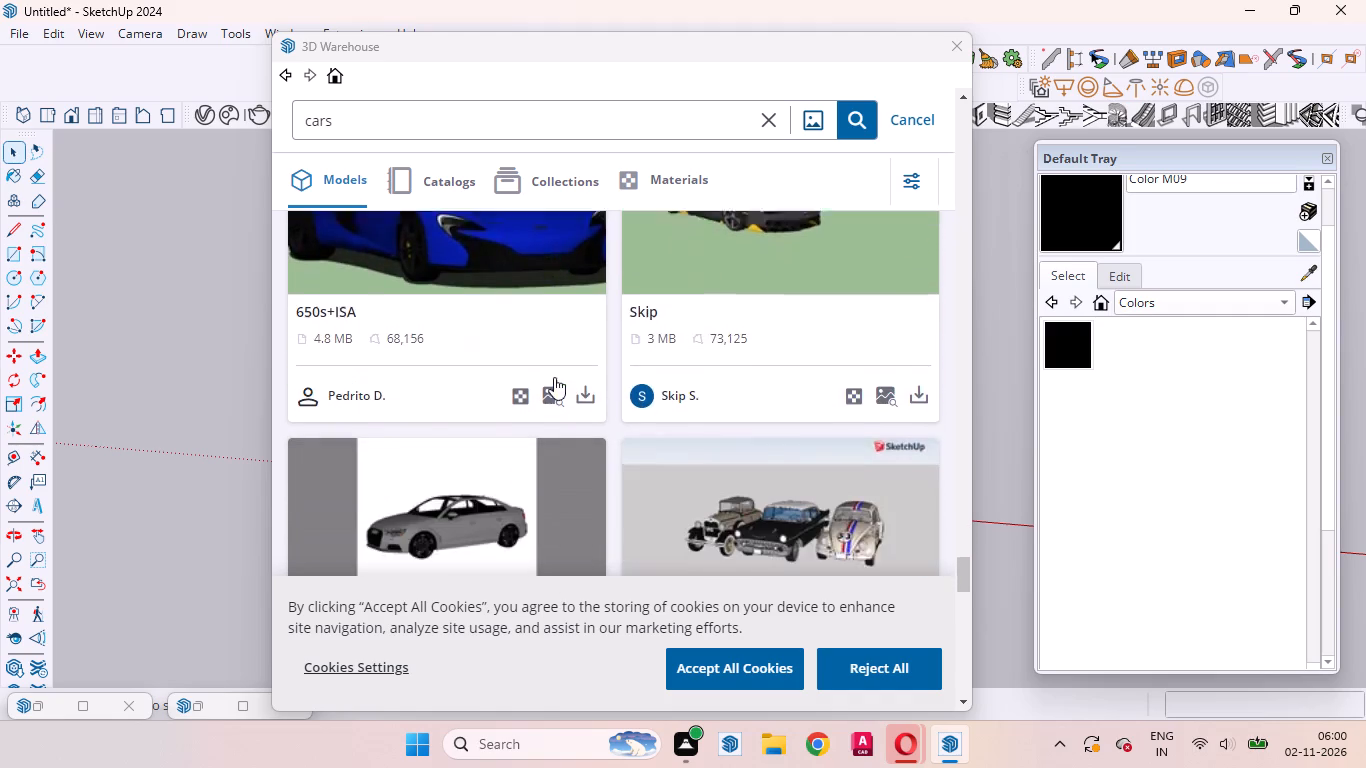
scroll(554, 377, down, 3)
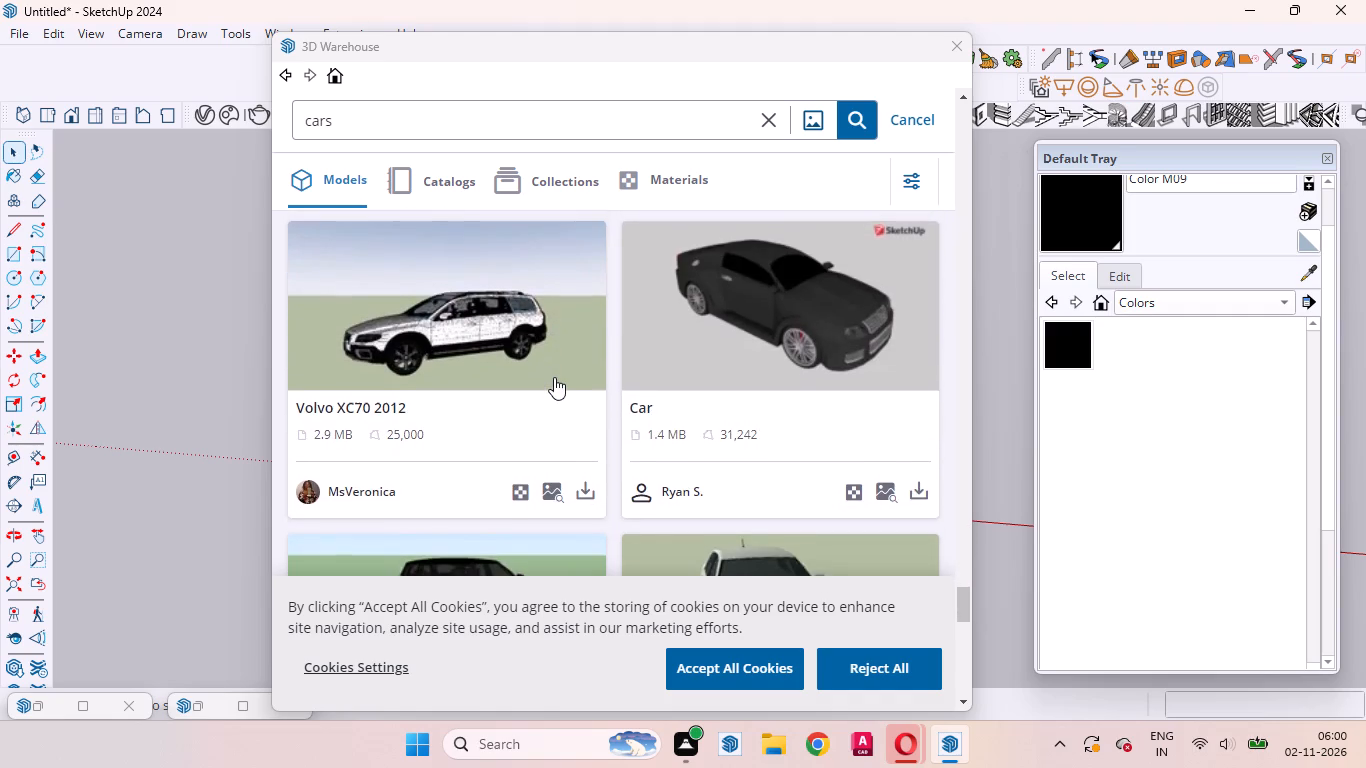
scroll(554, 377, down, 2)
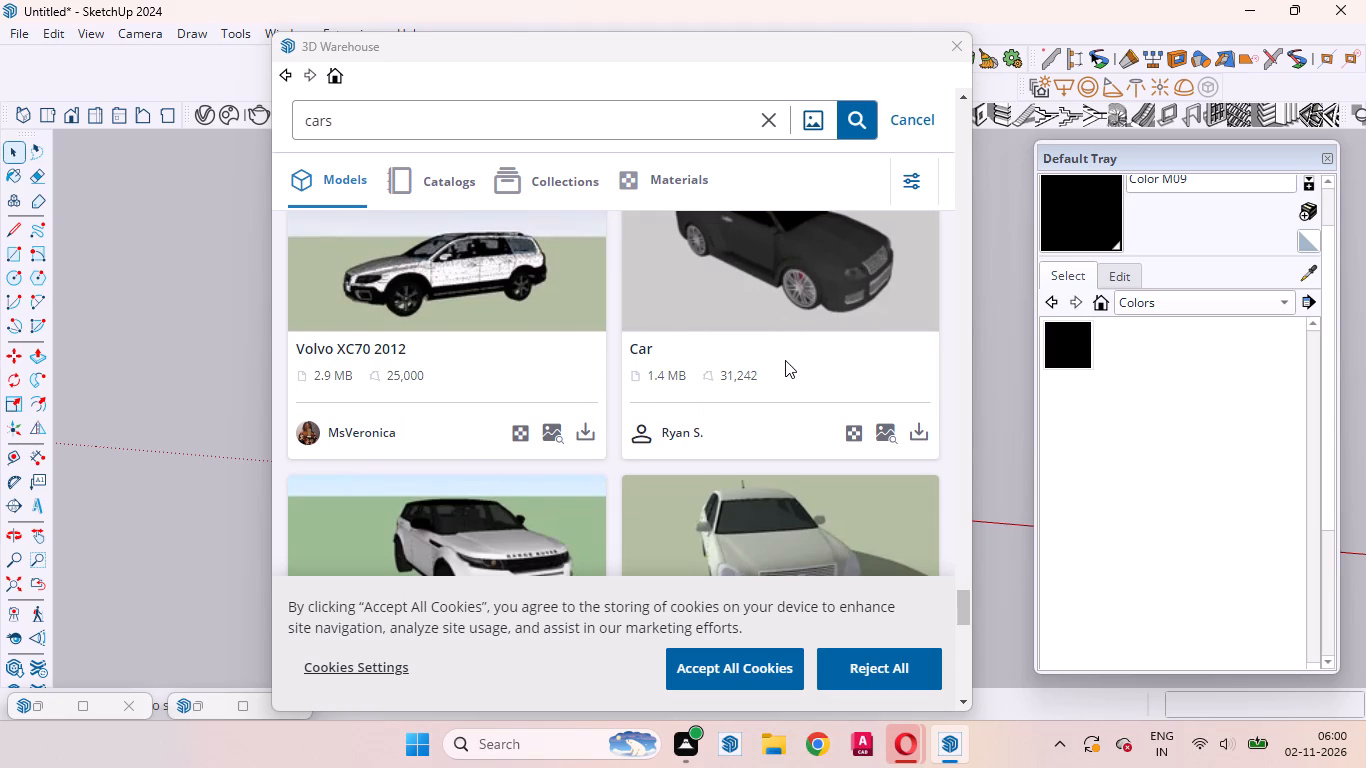
scroll(712, 446, down, 1)
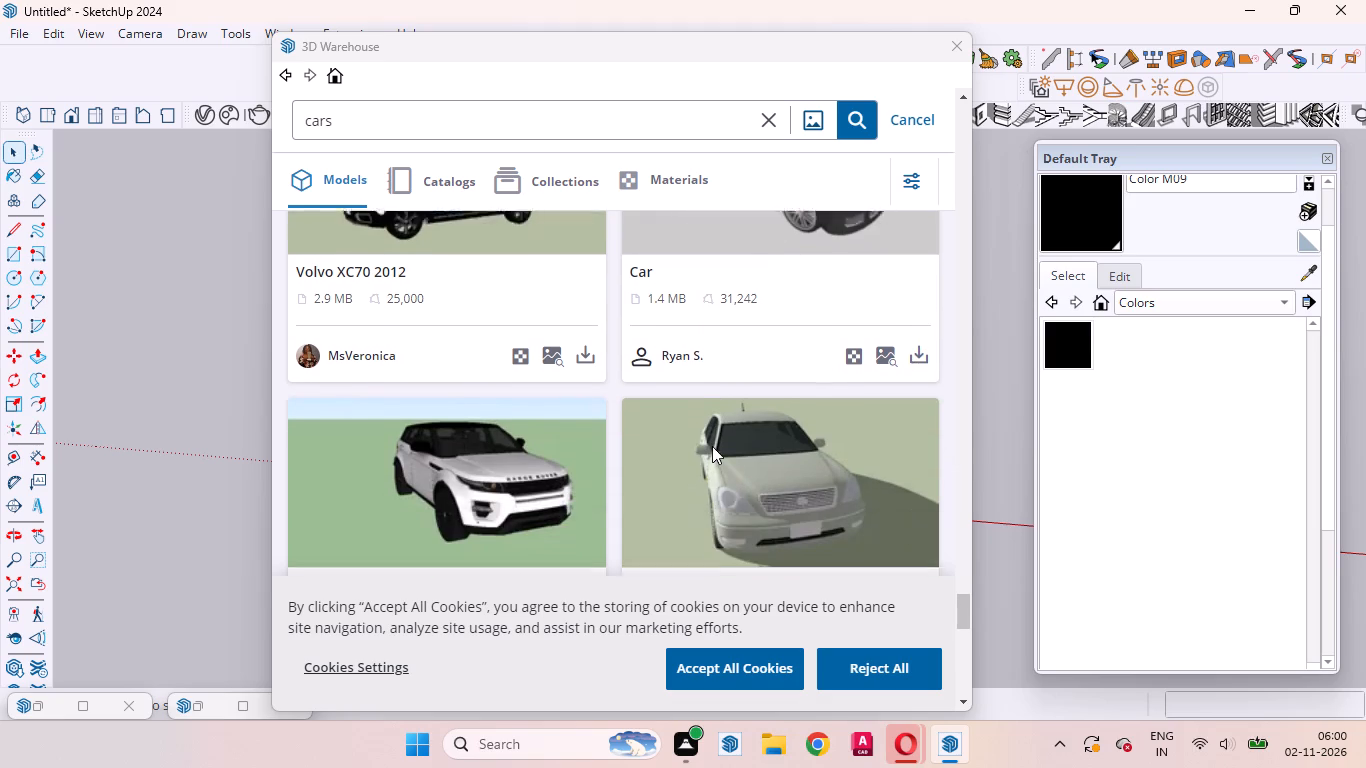
scroll(712, 446, down, 2)
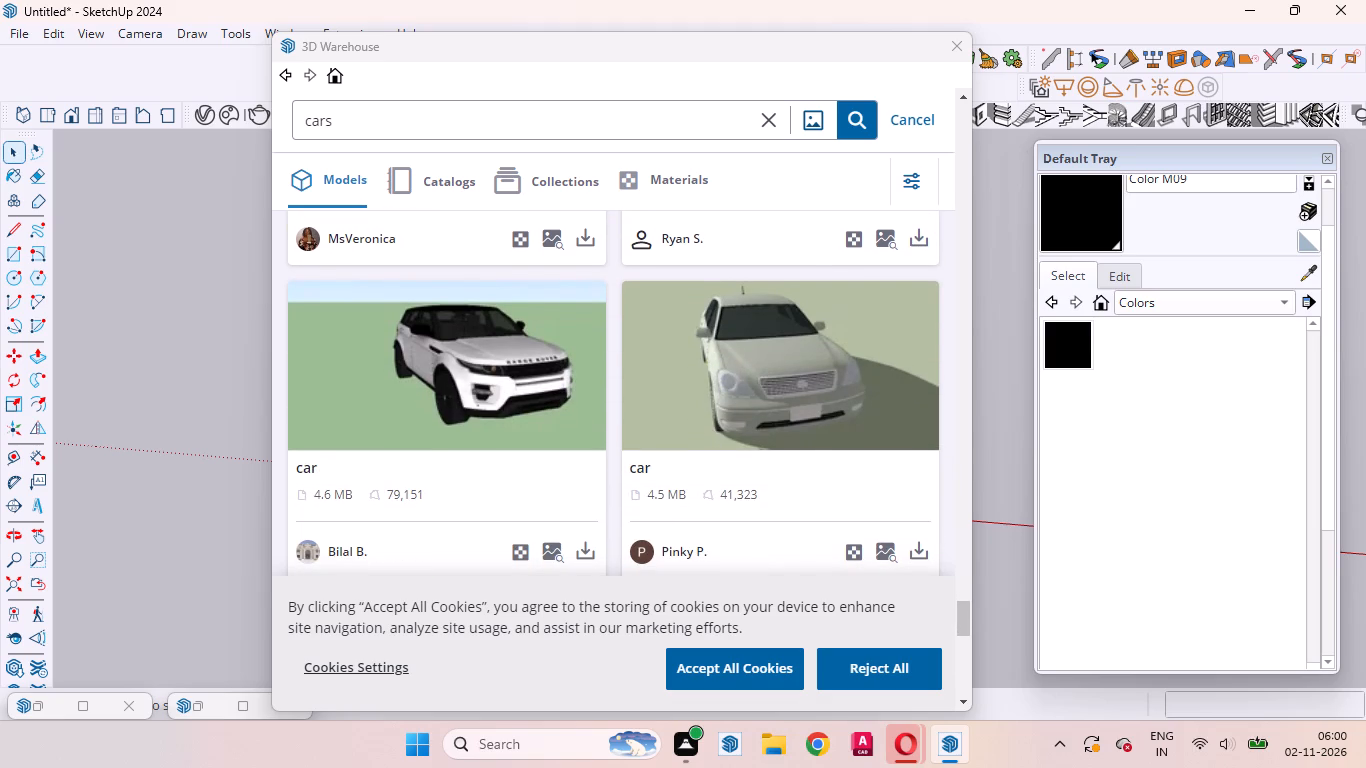
Load the white Range Rover "car" from 3D Warehouse directly into the model and place it in front of the house's gate.
click(575, 554)
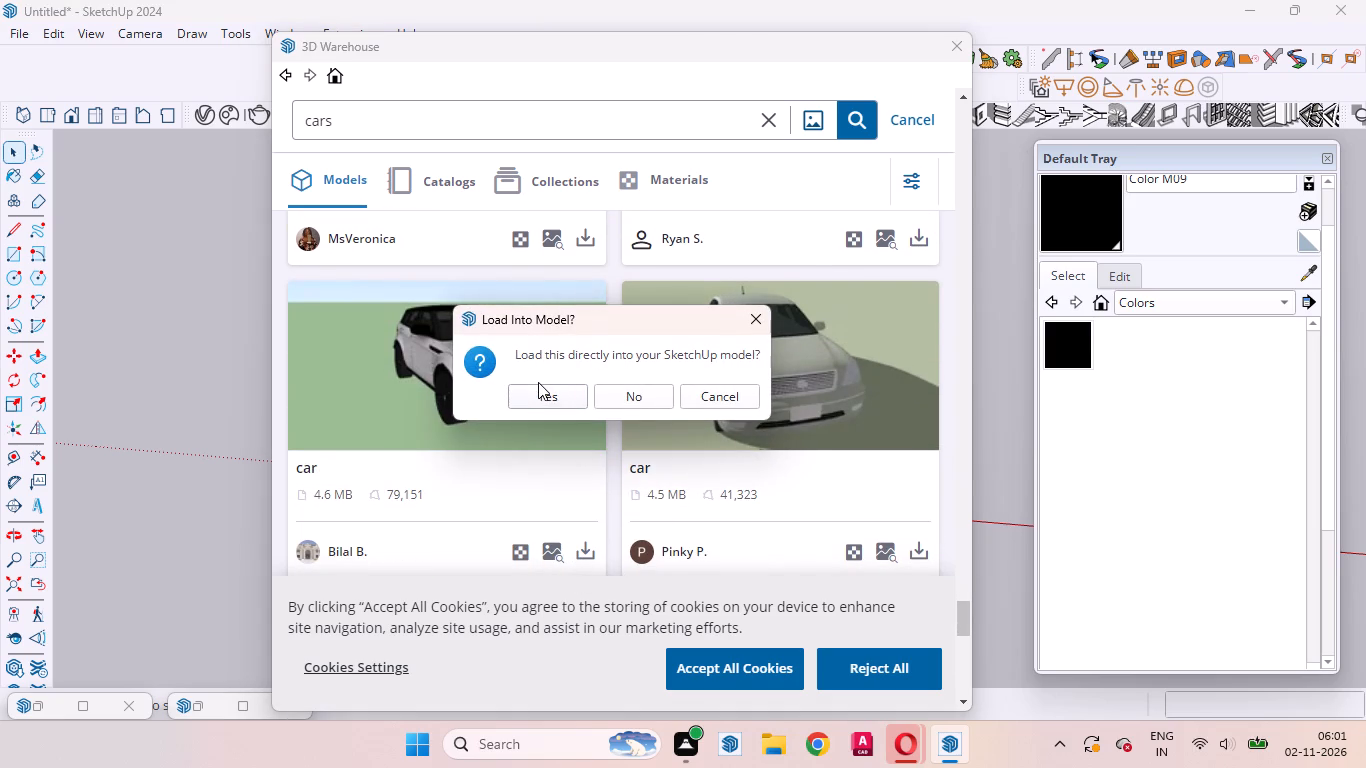
click(538, 382)
click(537, 389)
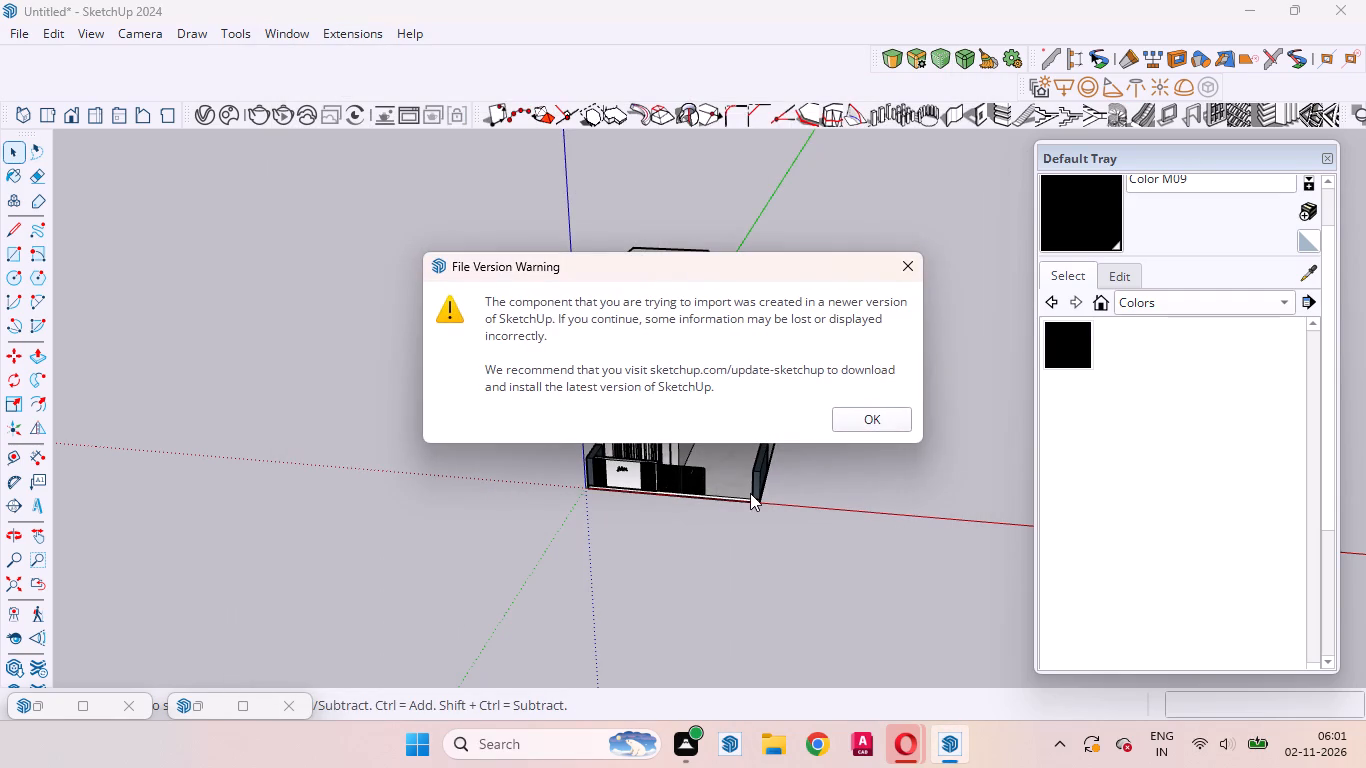
click(867, 411)
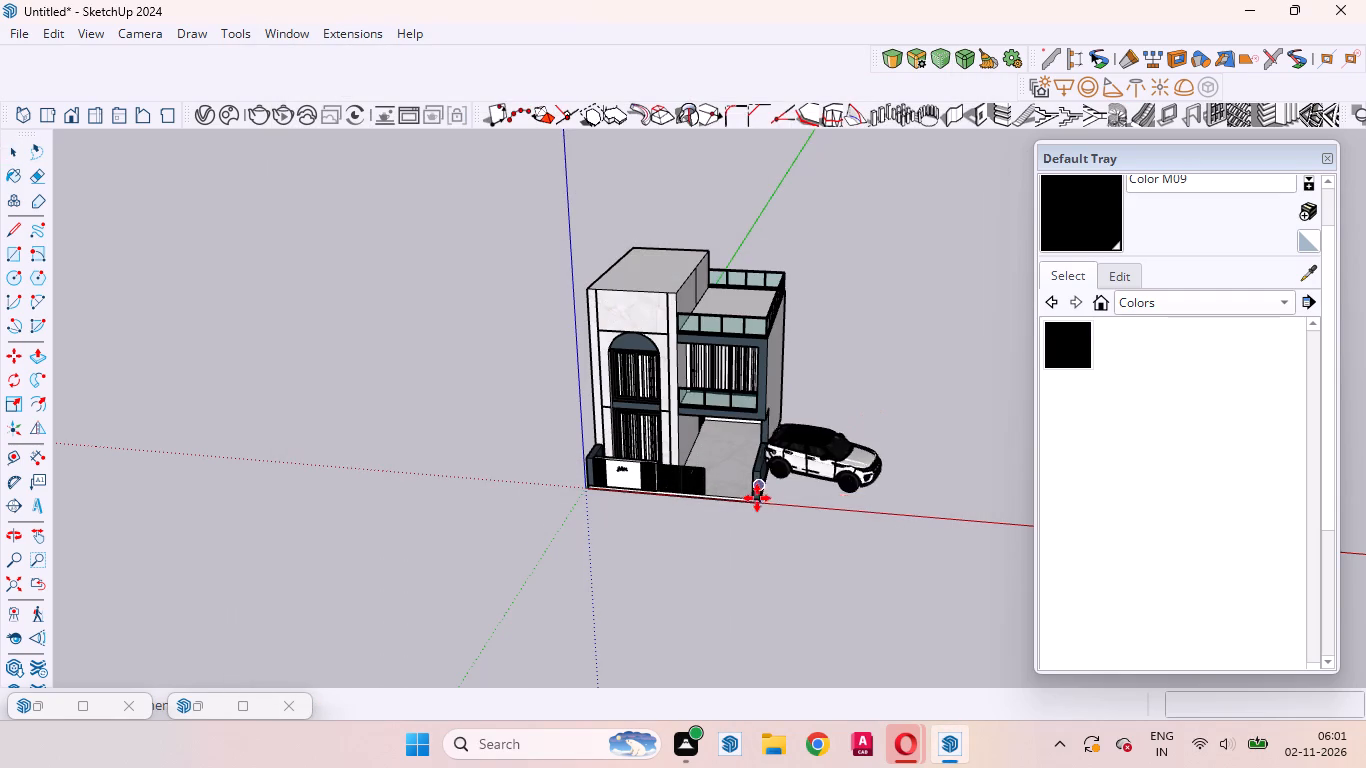
click(696, 547)
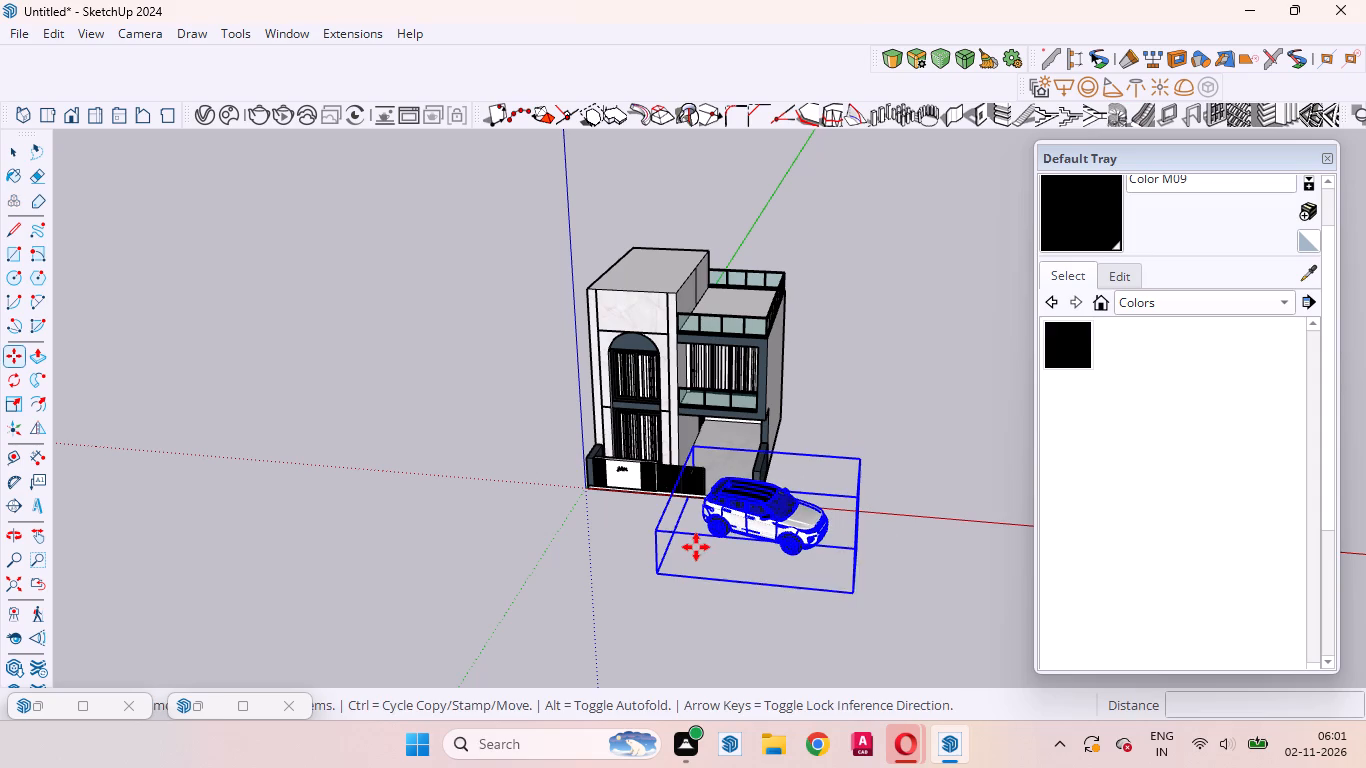
Rotate the Range Rover on the ground plane by about 9.1 degrees counterclockwise as seen from above.
scroll(866, 515, down, 4)
middle_drag(812, 611, 768, 633)
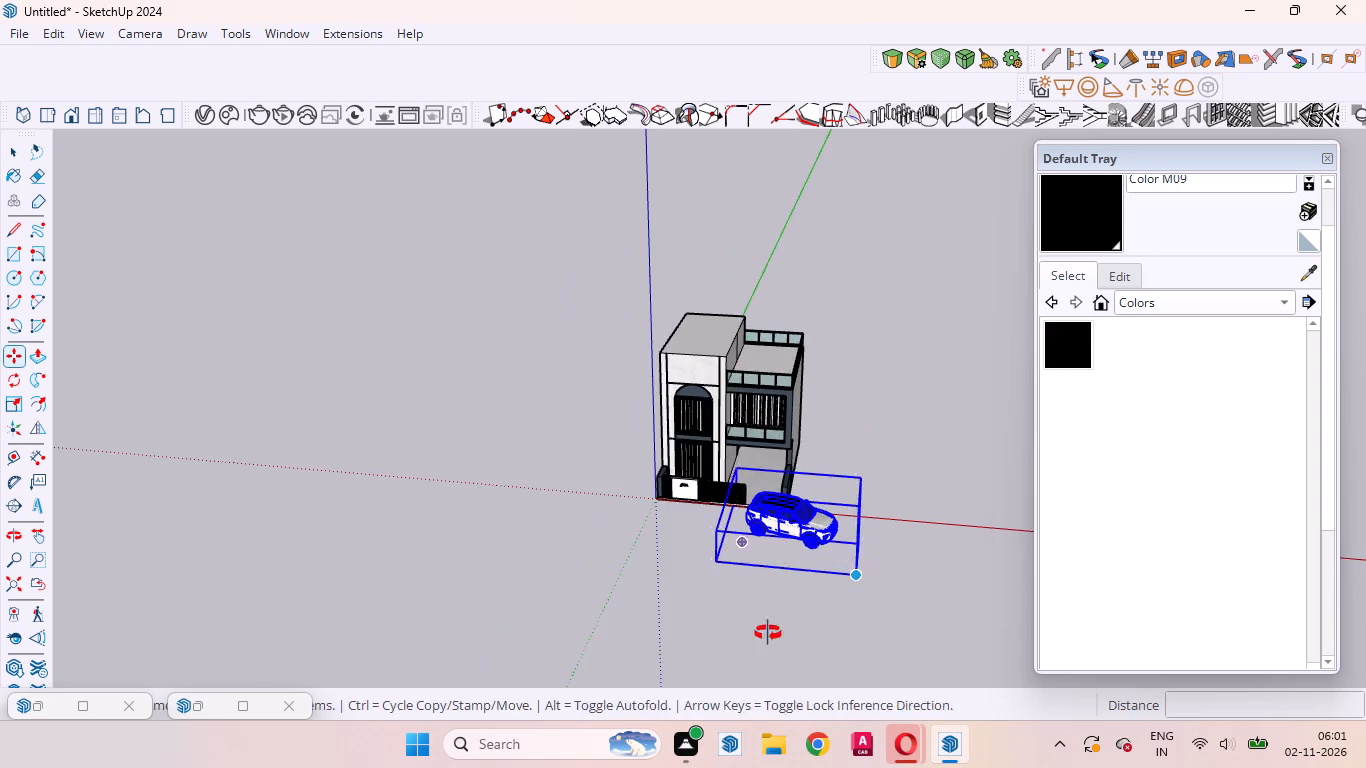
middle_drag(768, 633, 392, 665)
scroll(544, 584, up, 9)
middle_drag(648, 633, 650, 692)
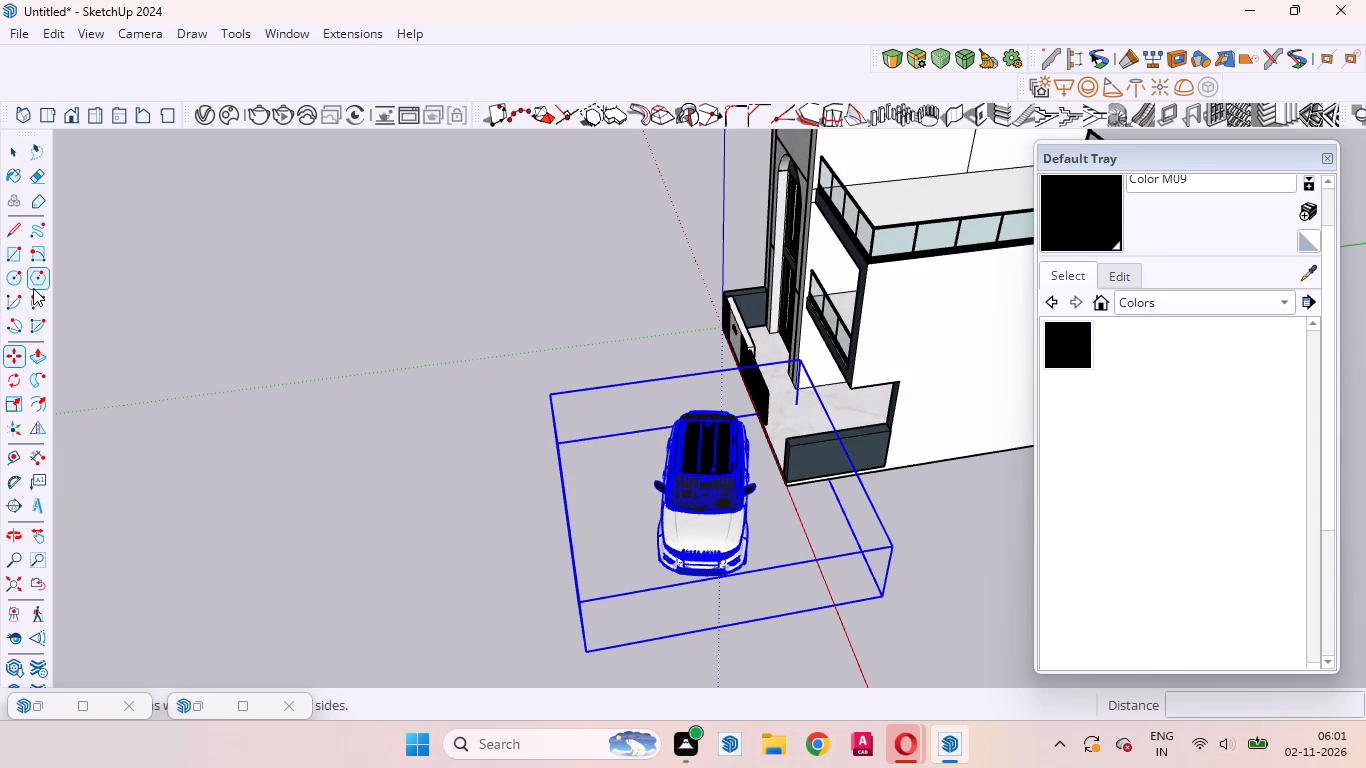
click(21, 373)
scroll(293, 478, down, 7)
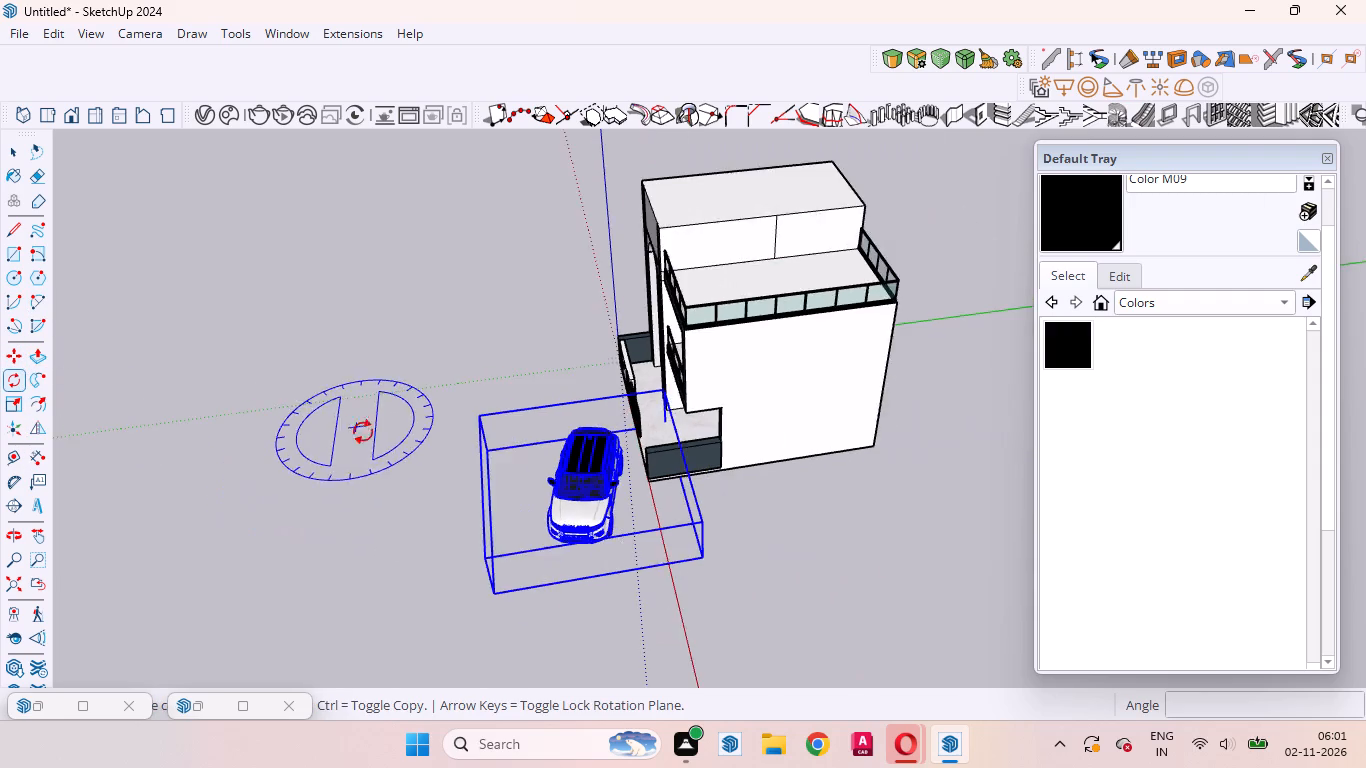
scroll(363, 432, down, 2)
middle_drag(465, 608, 551, 694)
scroll(520, 509, down, 5)
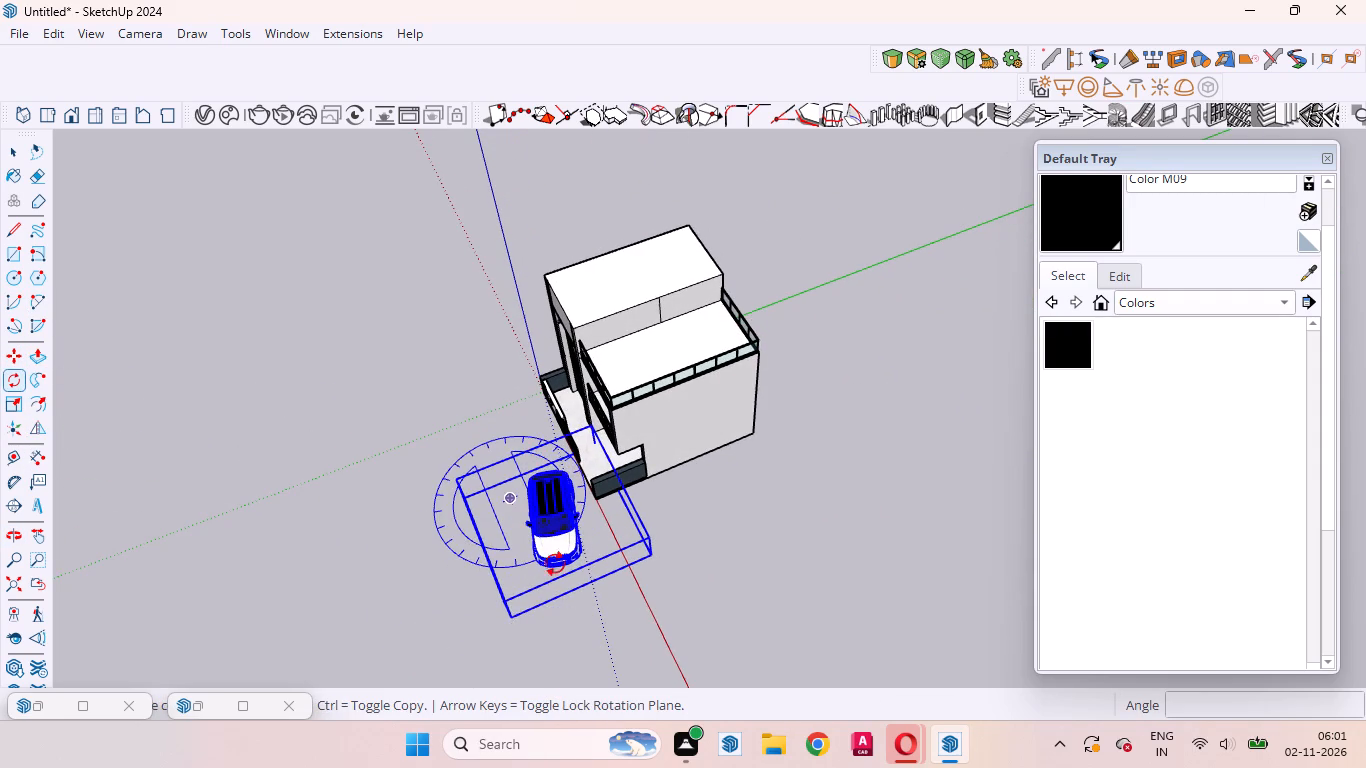
scroll(543, 613, up, 4)
click(450, 636)
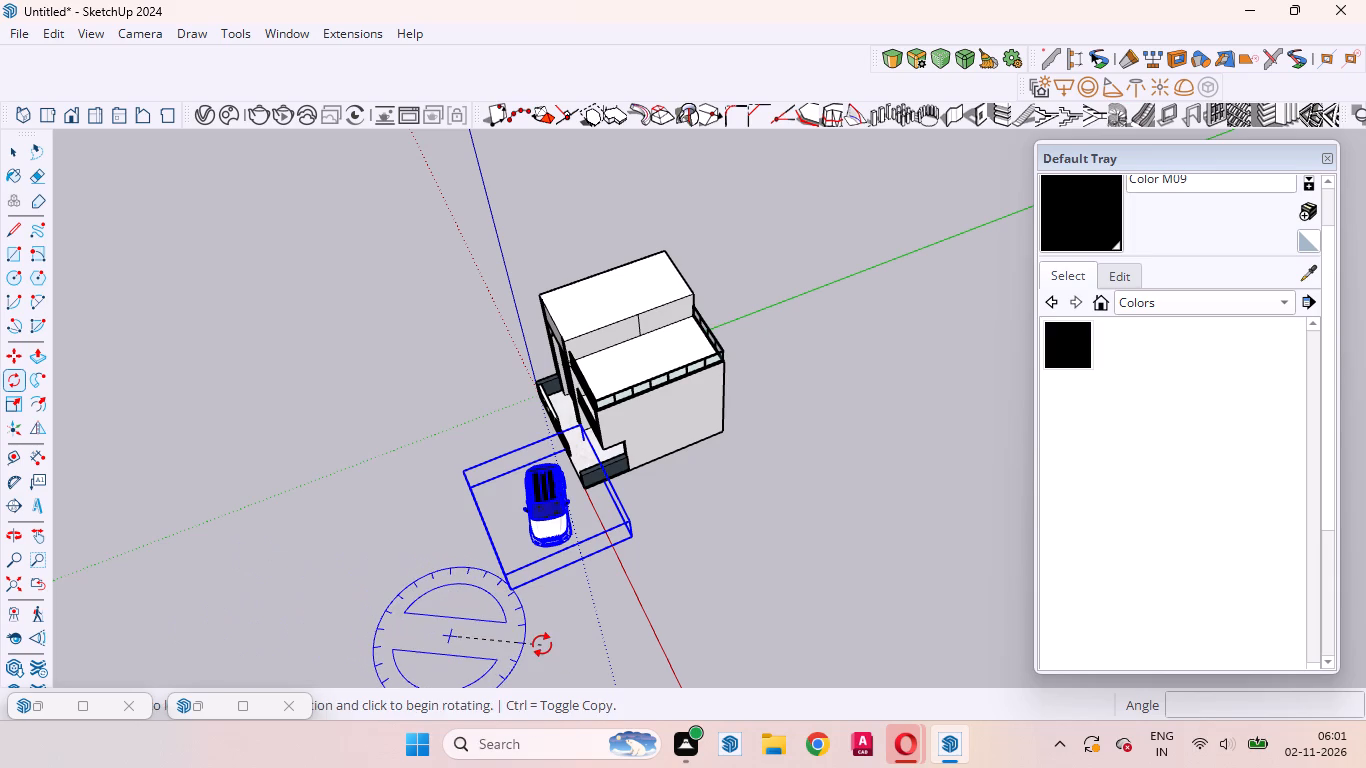
click(542, 645)
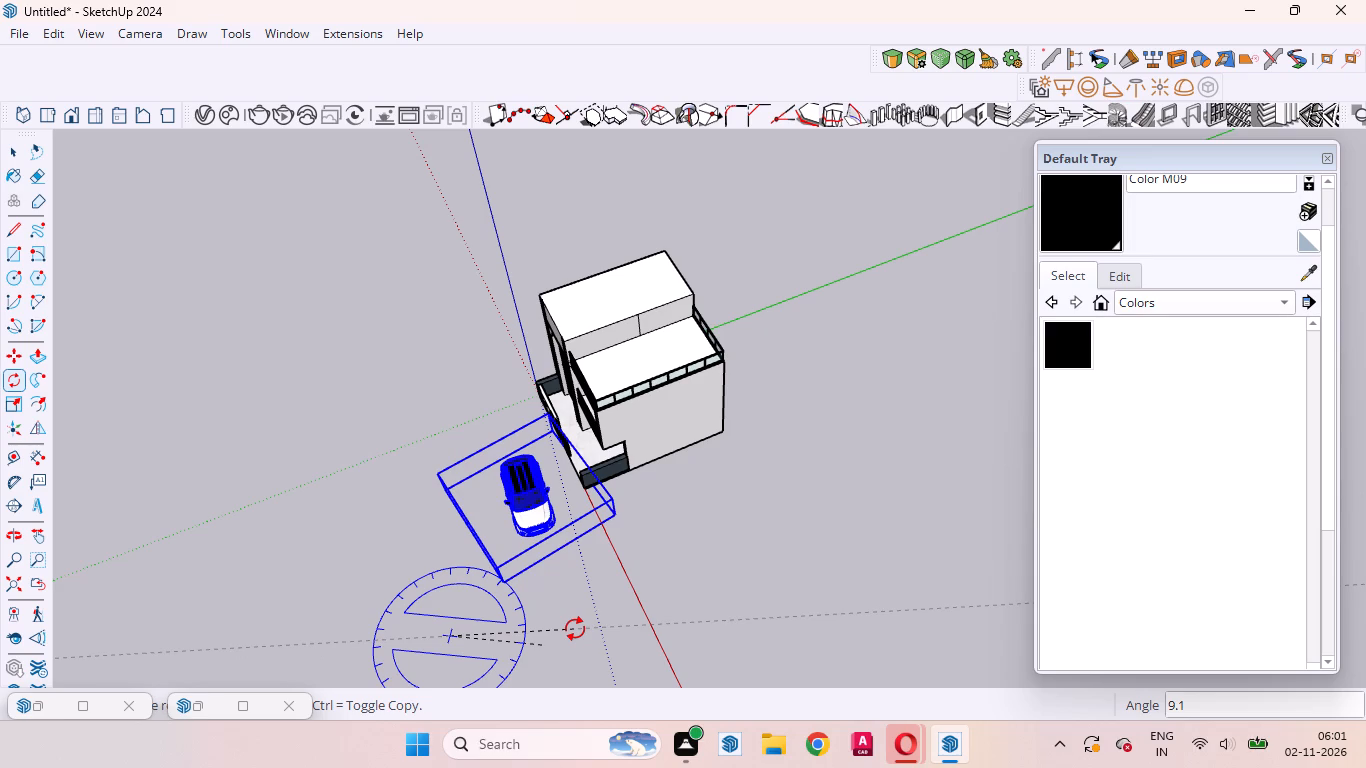
click(575, 629)
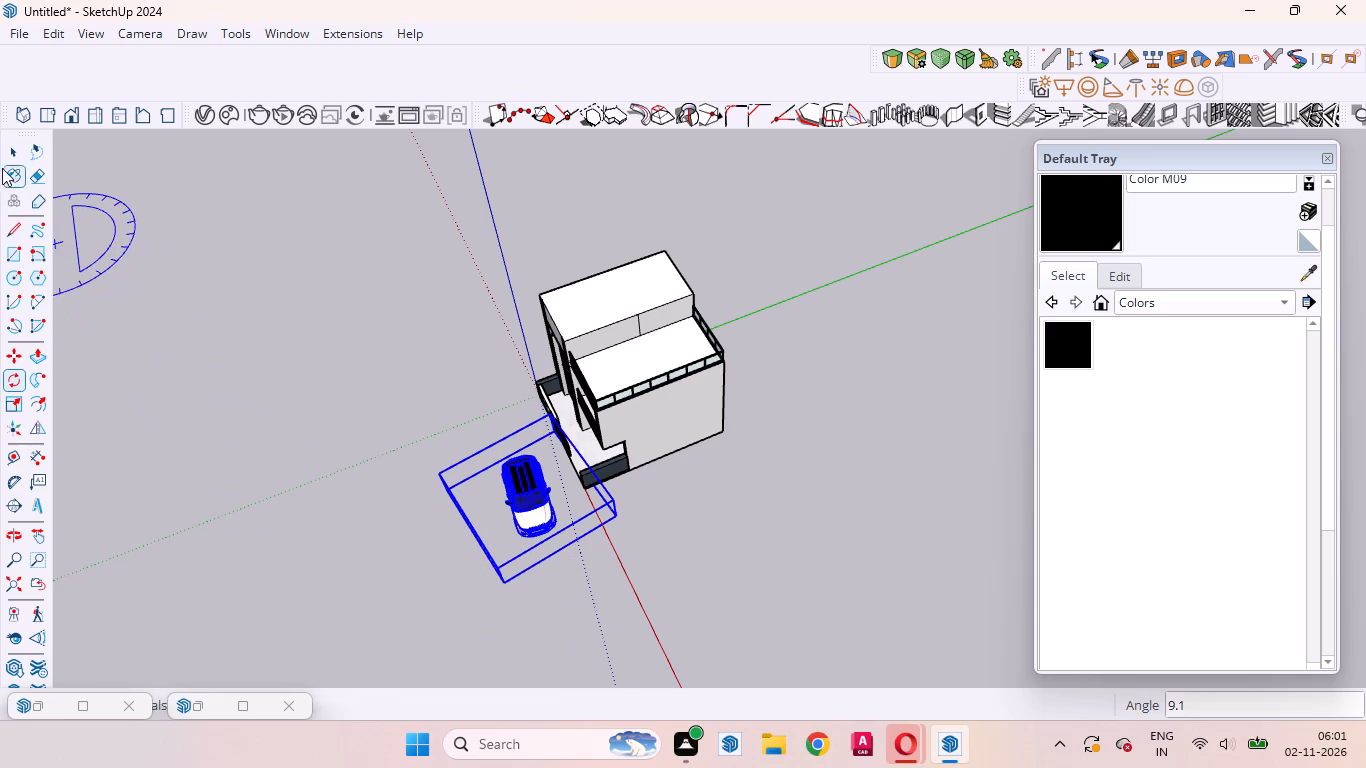
click(4, 151)
Rotate the car a further 15.5 degrees or so counterclockwise on the ground plane, aligning it with the front wall.
scroll(526, 488, up, 11)
middle_drag(519, 587, 533, 571)
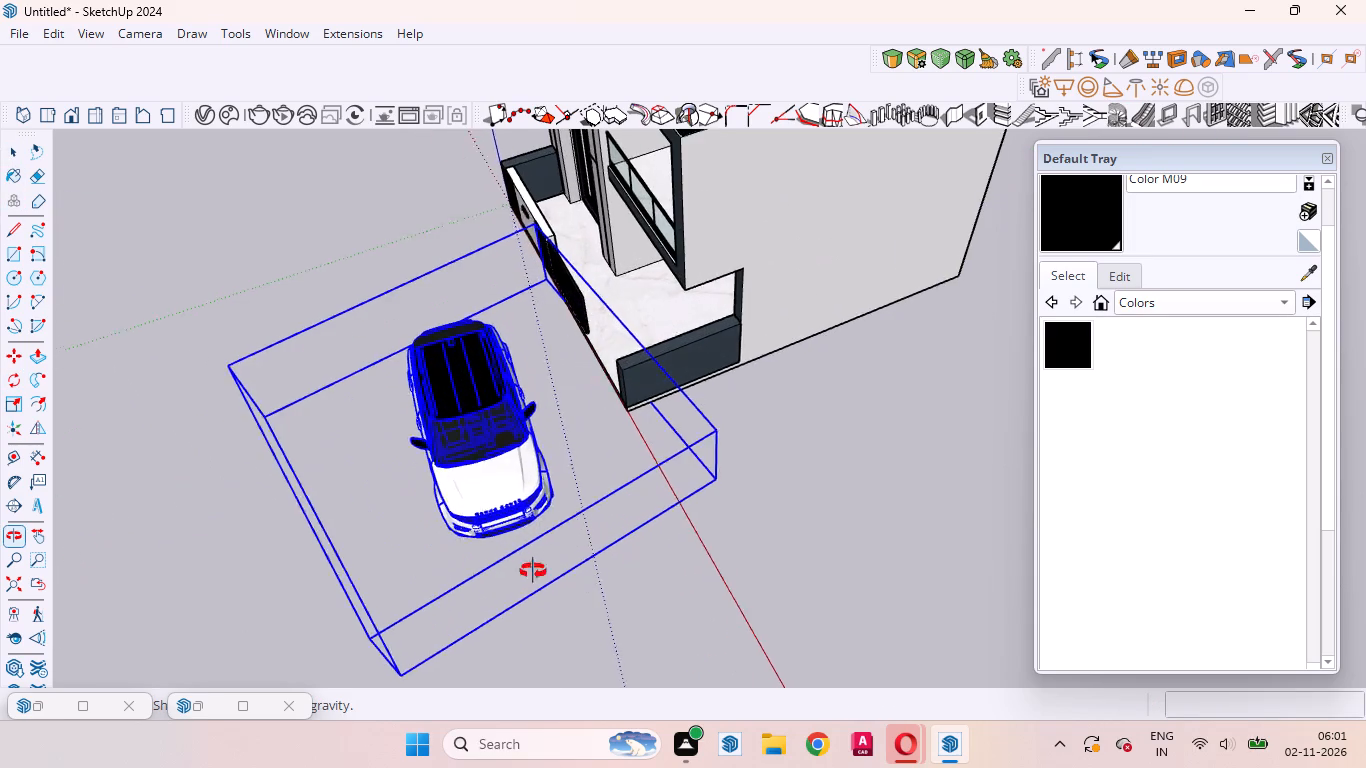
middle_drag(533, 571, 453, 483)
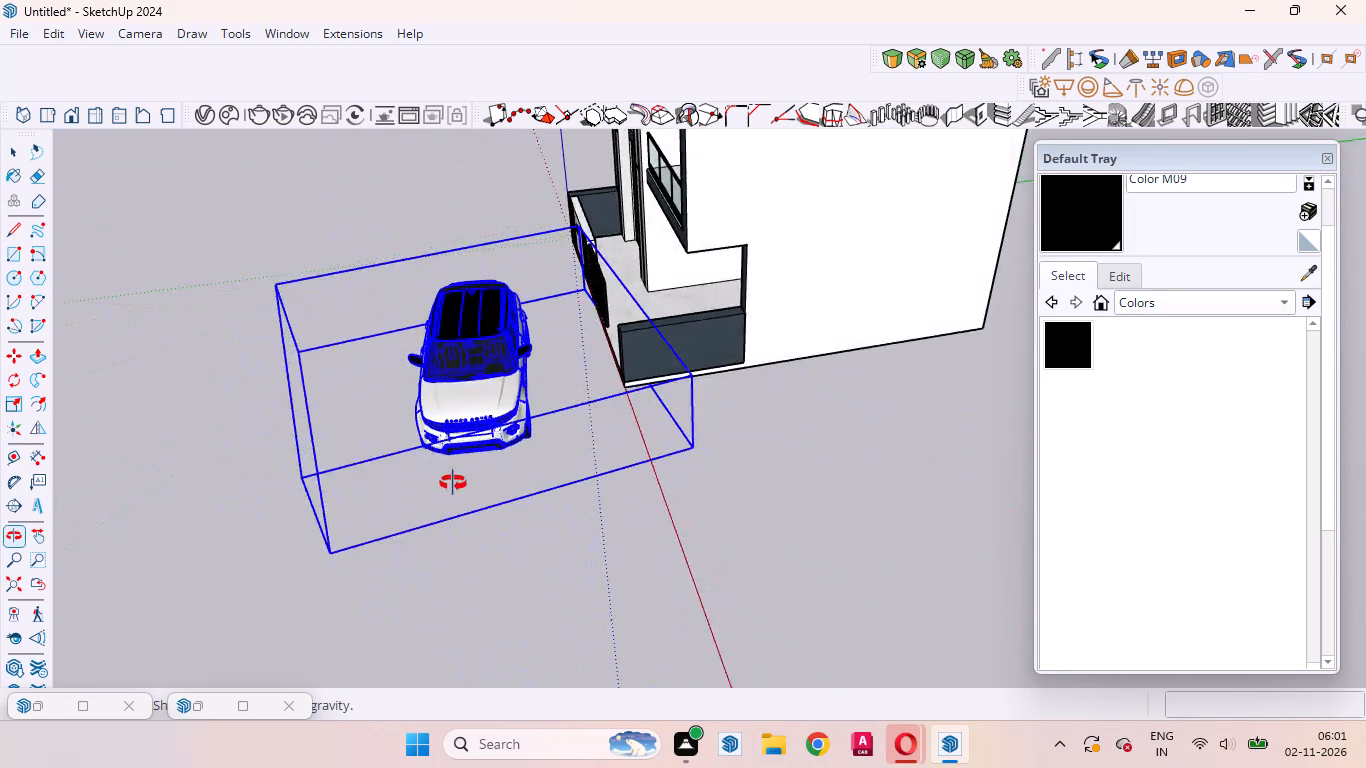
middle_drag(453, 483, 500, 667)
scroll(608, 498, down, 10)
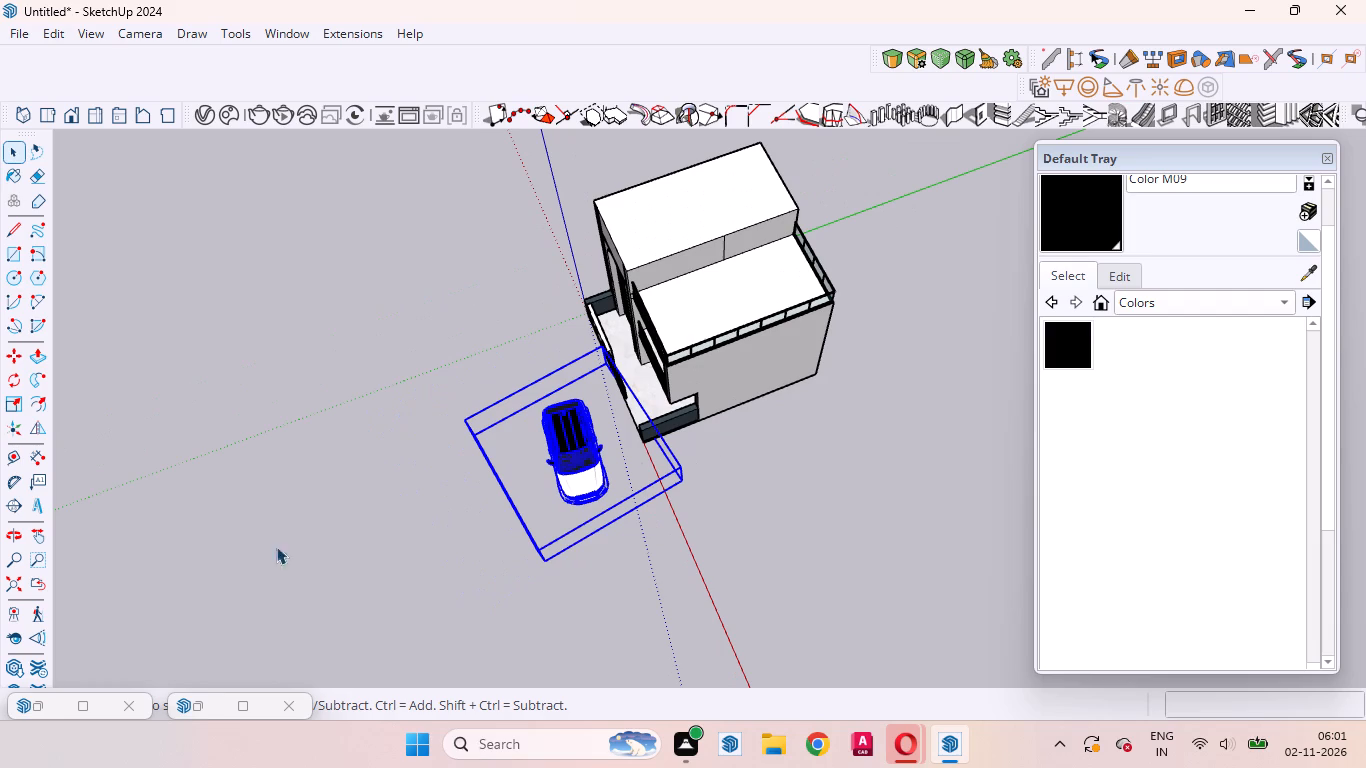
middle_drag(516, 534, 817, 172)
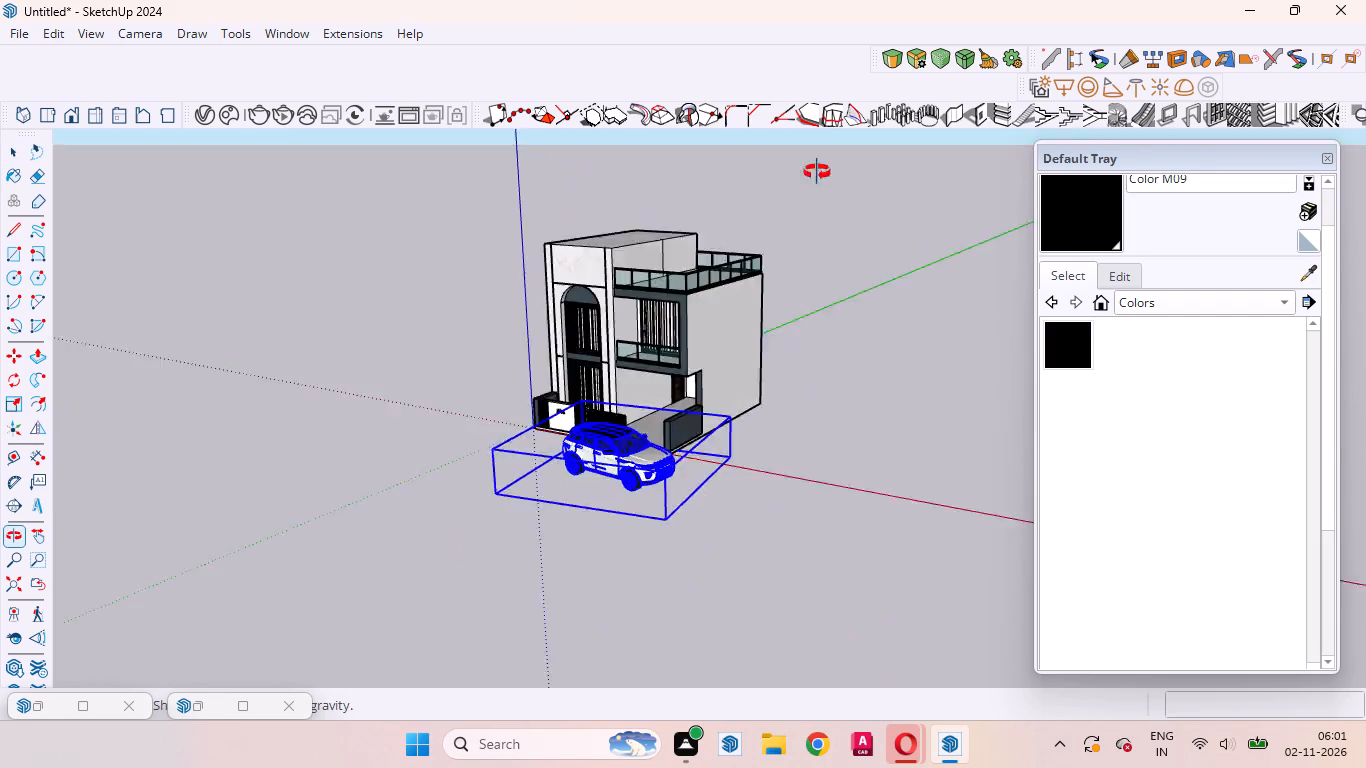
middle_drag(817, 172, 990, 249)
scroll(638, 507, up, 10)
middle_drag(681, 572, 44, 767)
scroll(631, 576, down, 6)
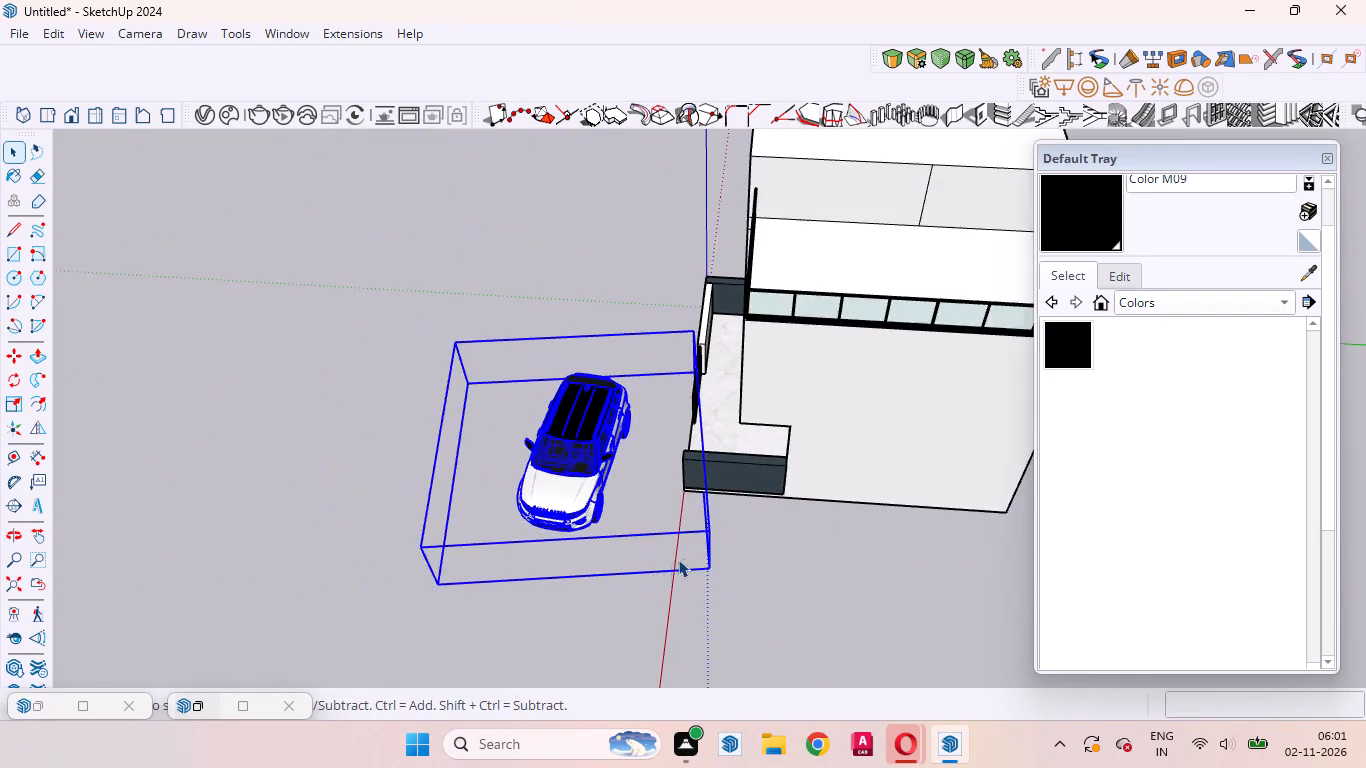
scroll(678, 559, down, 15)
scroll(655, 511, up, 6)
middle_drag(681, 555, 722, 623)
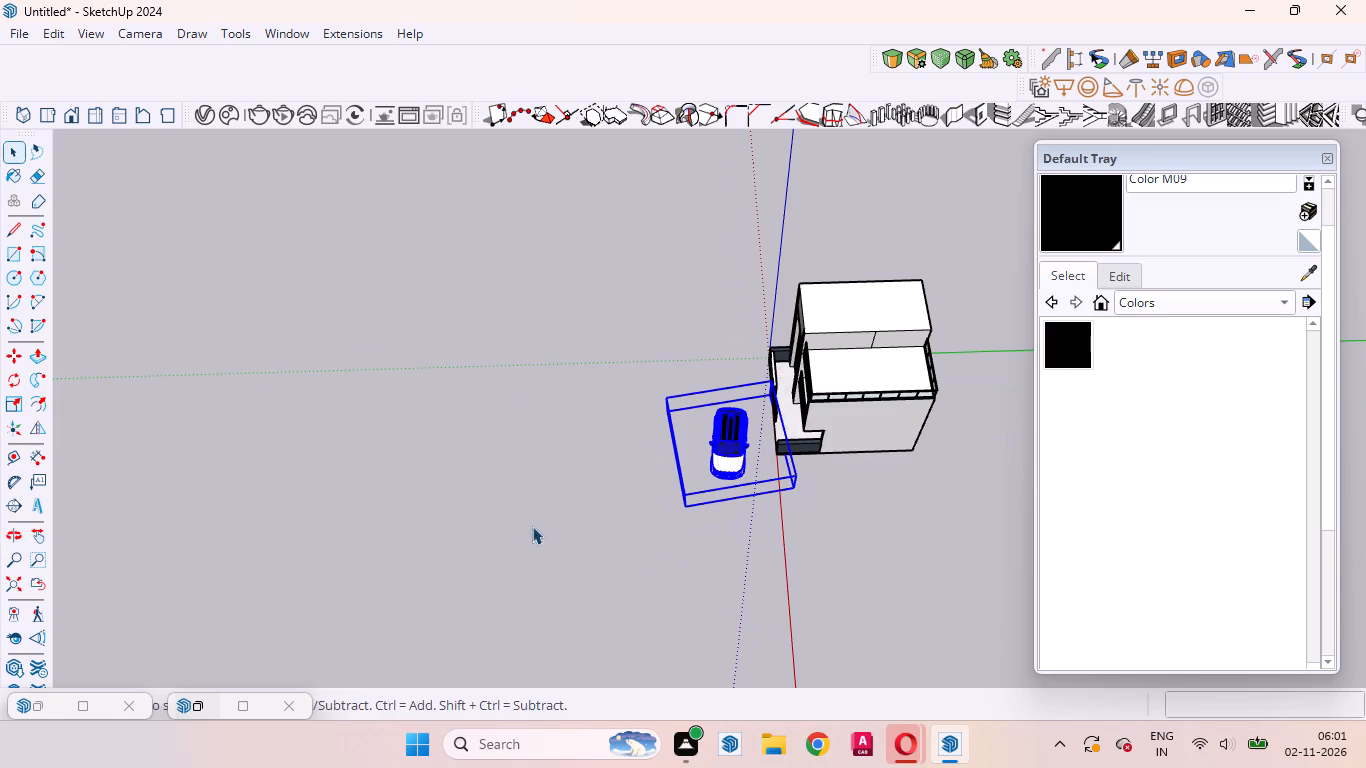
click(15, 370)
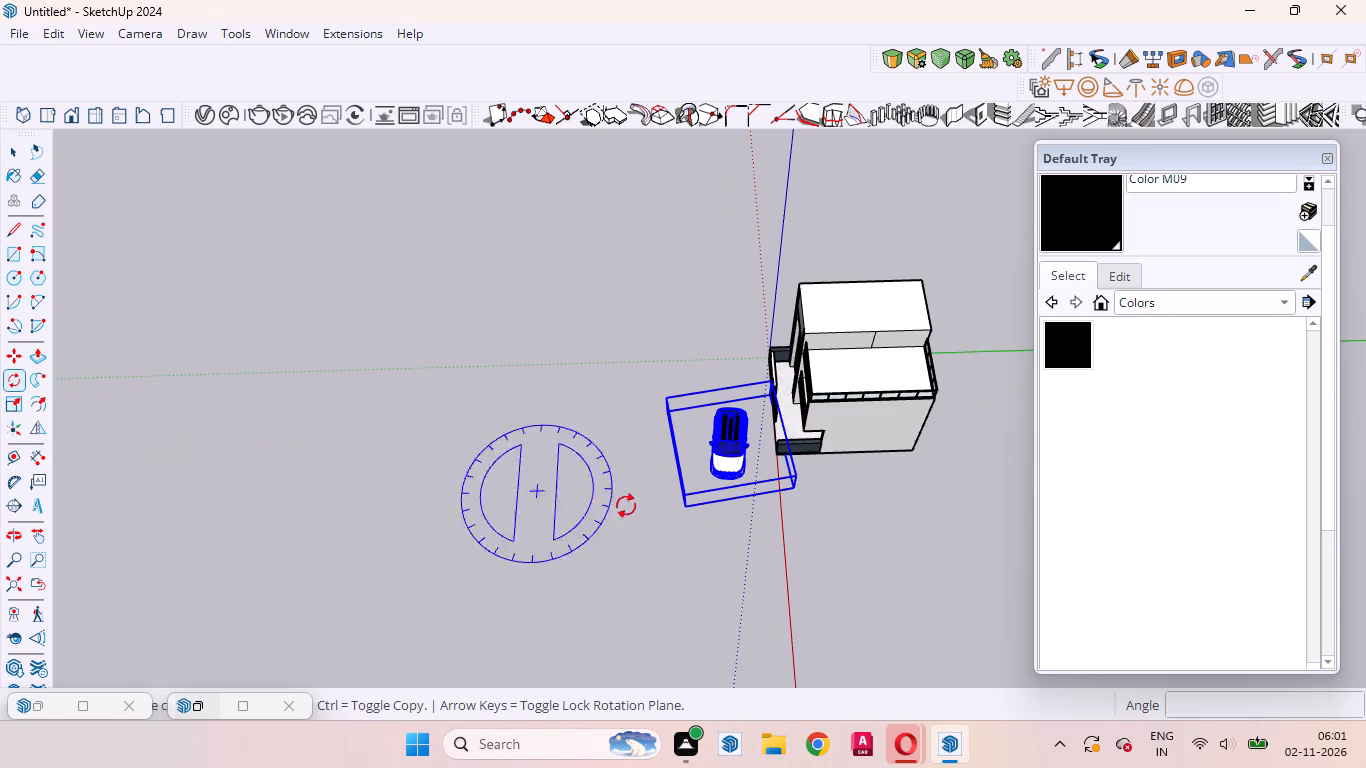
scroll(662, 530, up, 4)
click(641, 531)
click(716, 548)
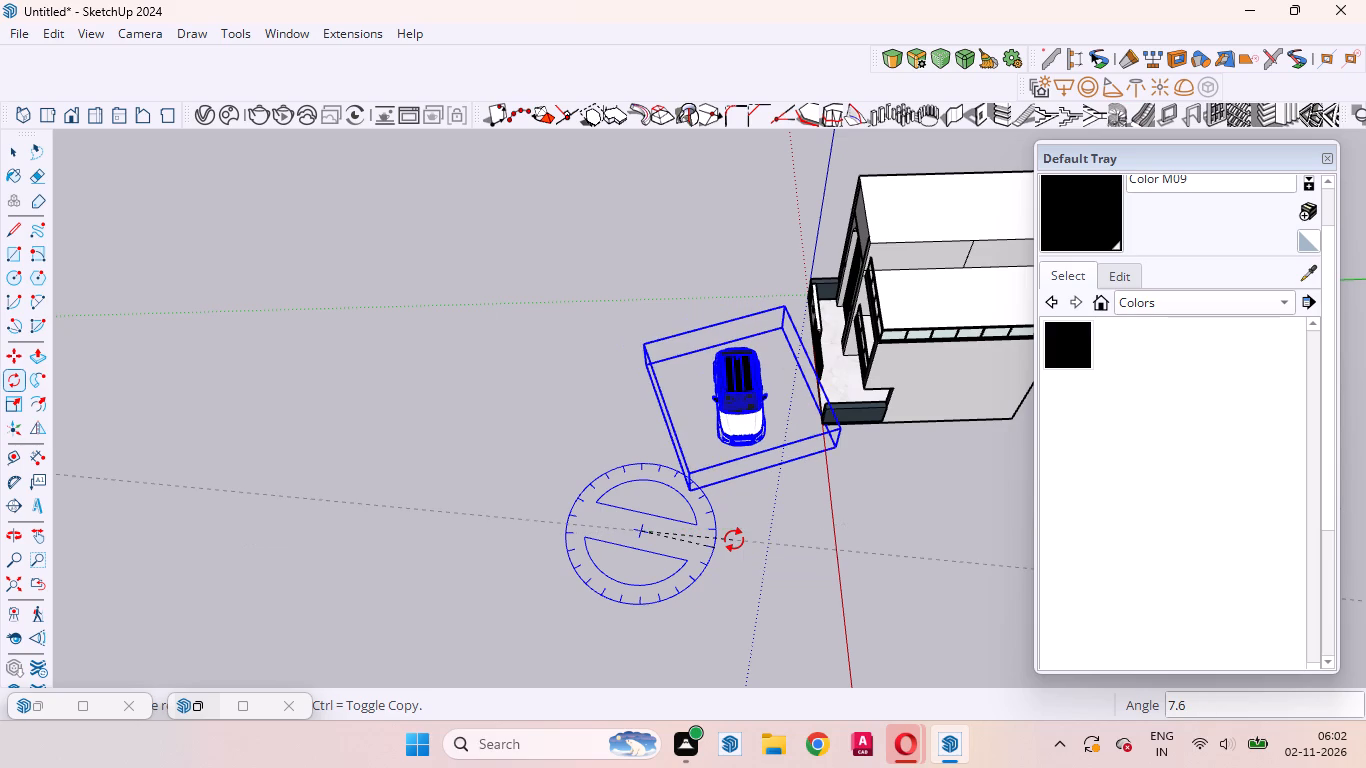
scroll(734, 540, up, 4)
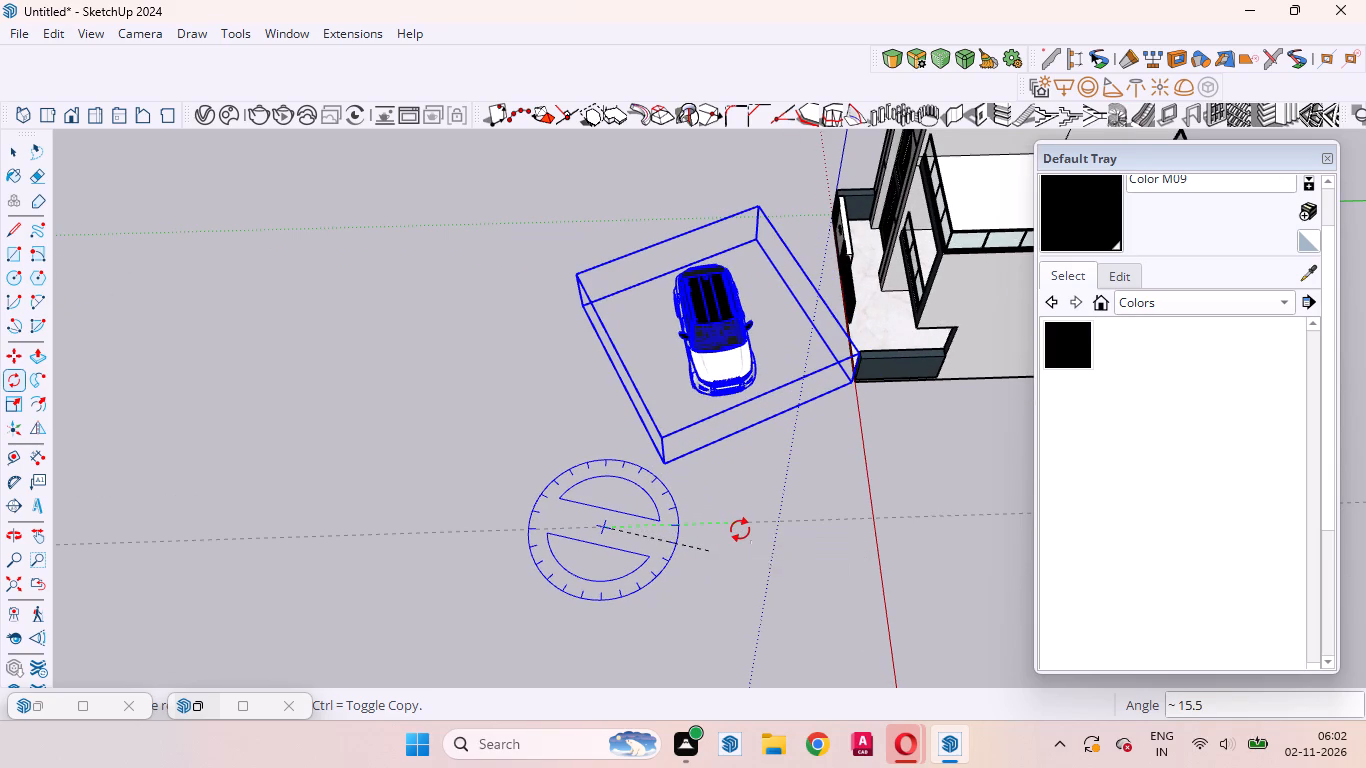
click(740, 530)
Rotate the car about 8.2 degrees clockwise on the ground plane, judging its alignment from behind against the front wall.
scroll(817, 318, up, 8)
middle_drag(739, 427, 860, 190)
scroll(739, 427, up, 1)
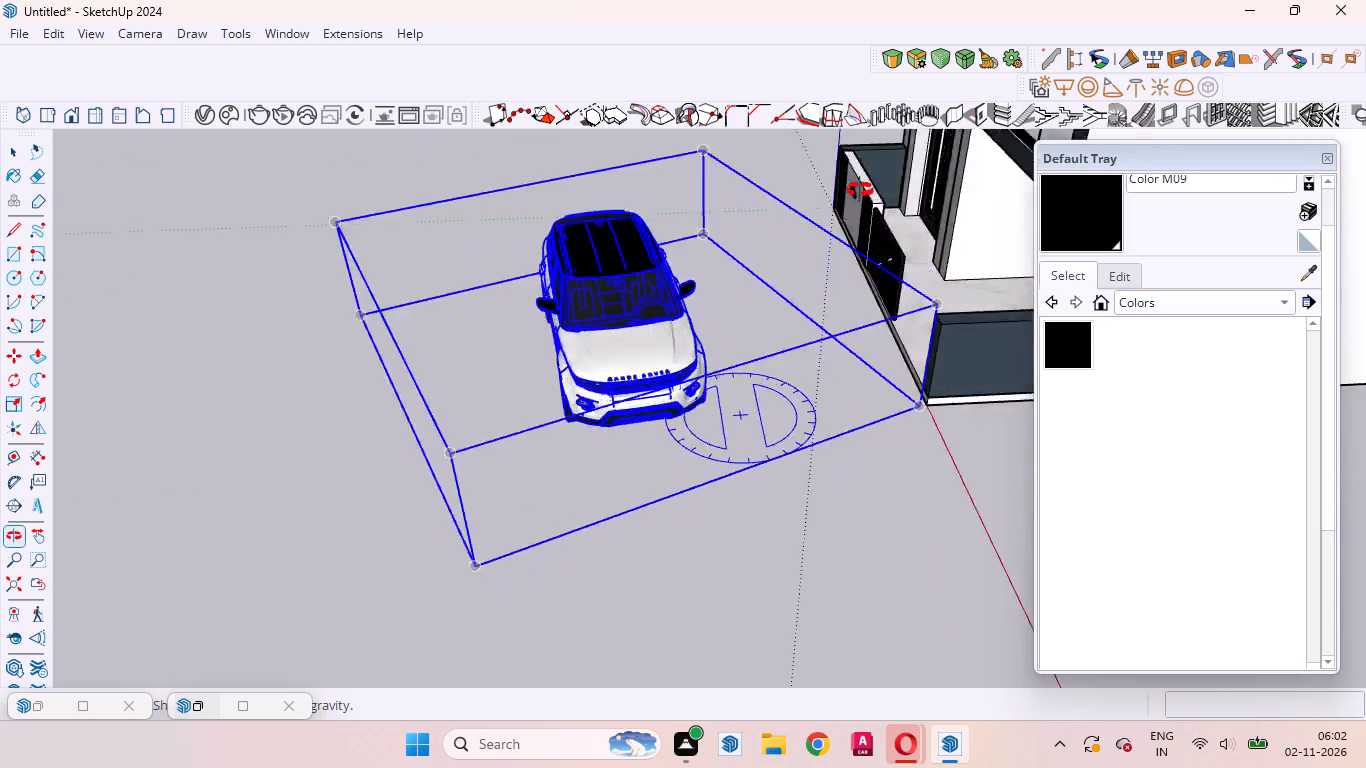
middle_drag(860, 190, 1234, 289)
scroll(638, 361, down, 12)
scroll(619, 447, up, 1)
middle_drag(652, 450, 707, 450)
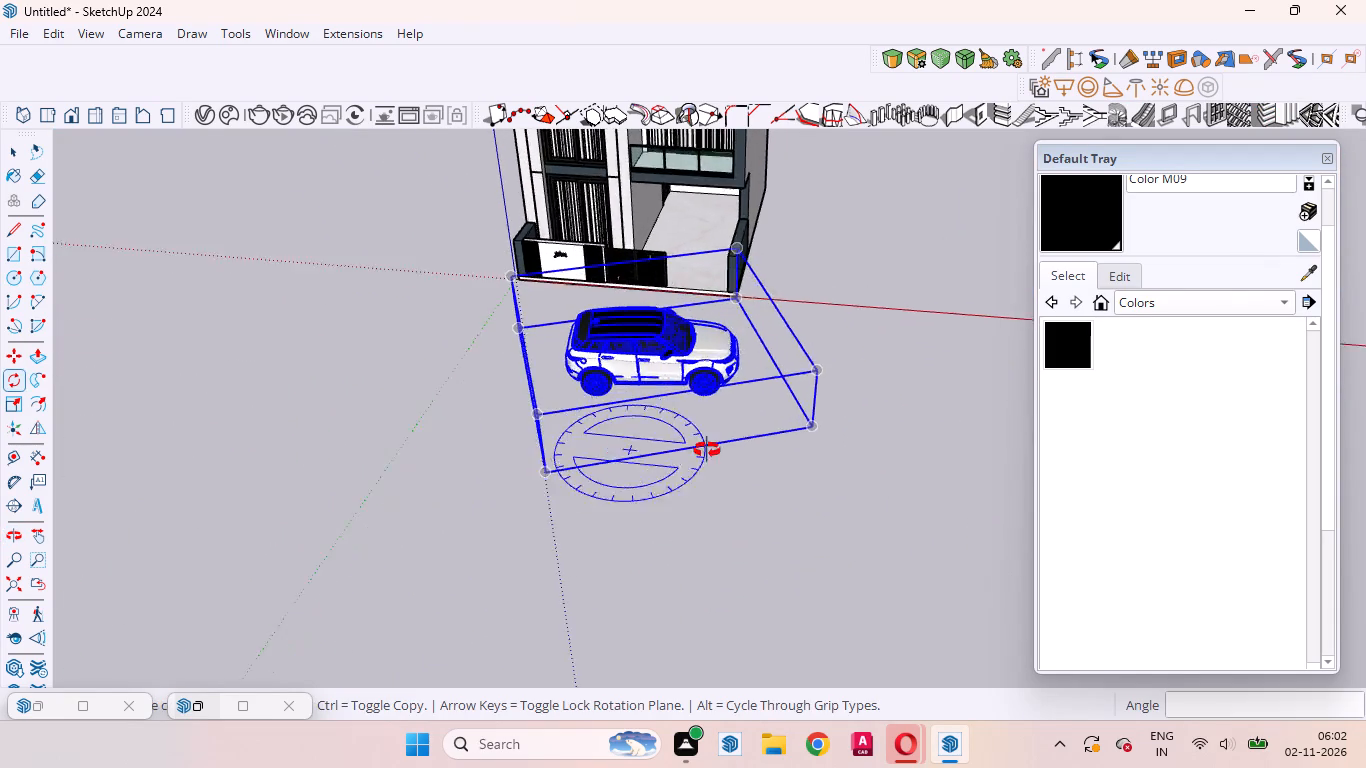
middle_drag(707, 450, 1164, 414)
scroll(882, 398, up, 4)
middle_drag(811, 446, 875, 537)
scroll(816, 446, up, 1)
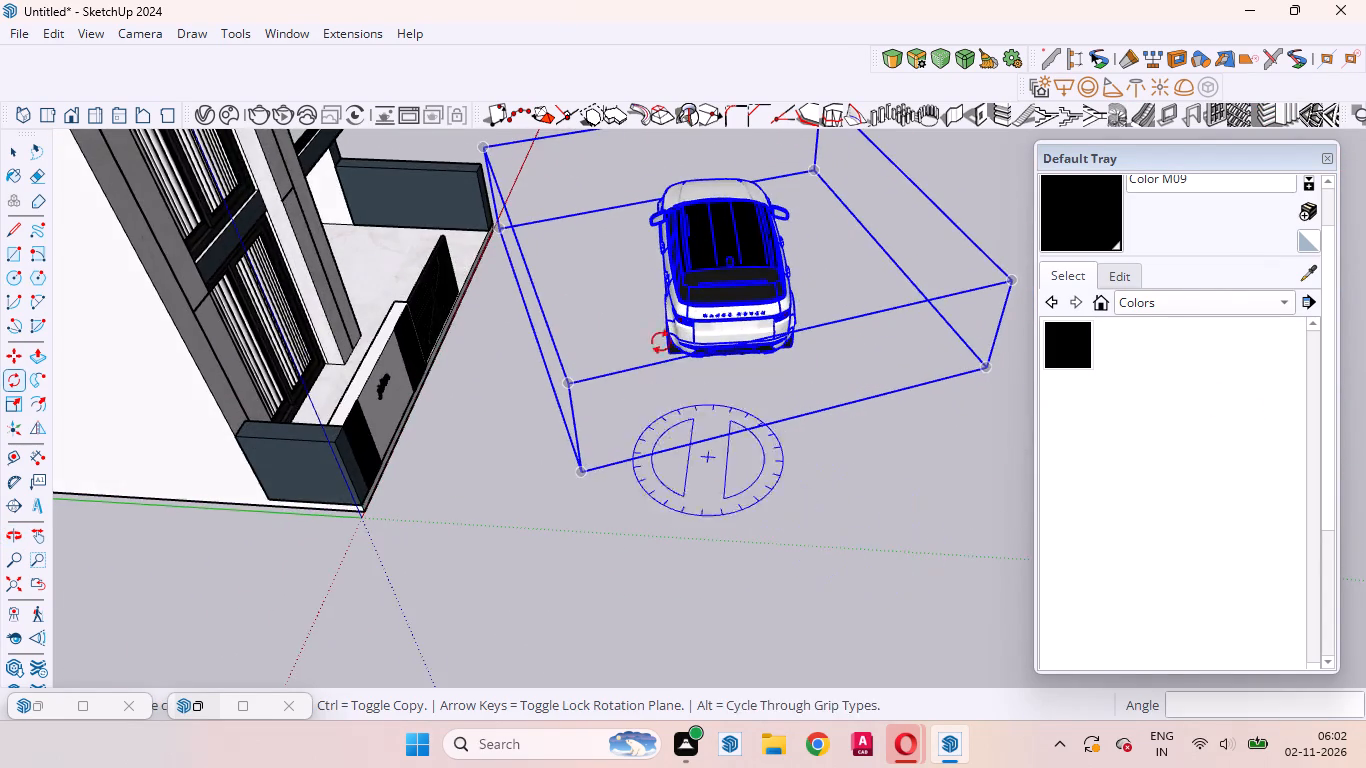
scroll(671, 283, down, 5)
scroll(738, 446, up, 4)
scroll(617, 441, down, 3)
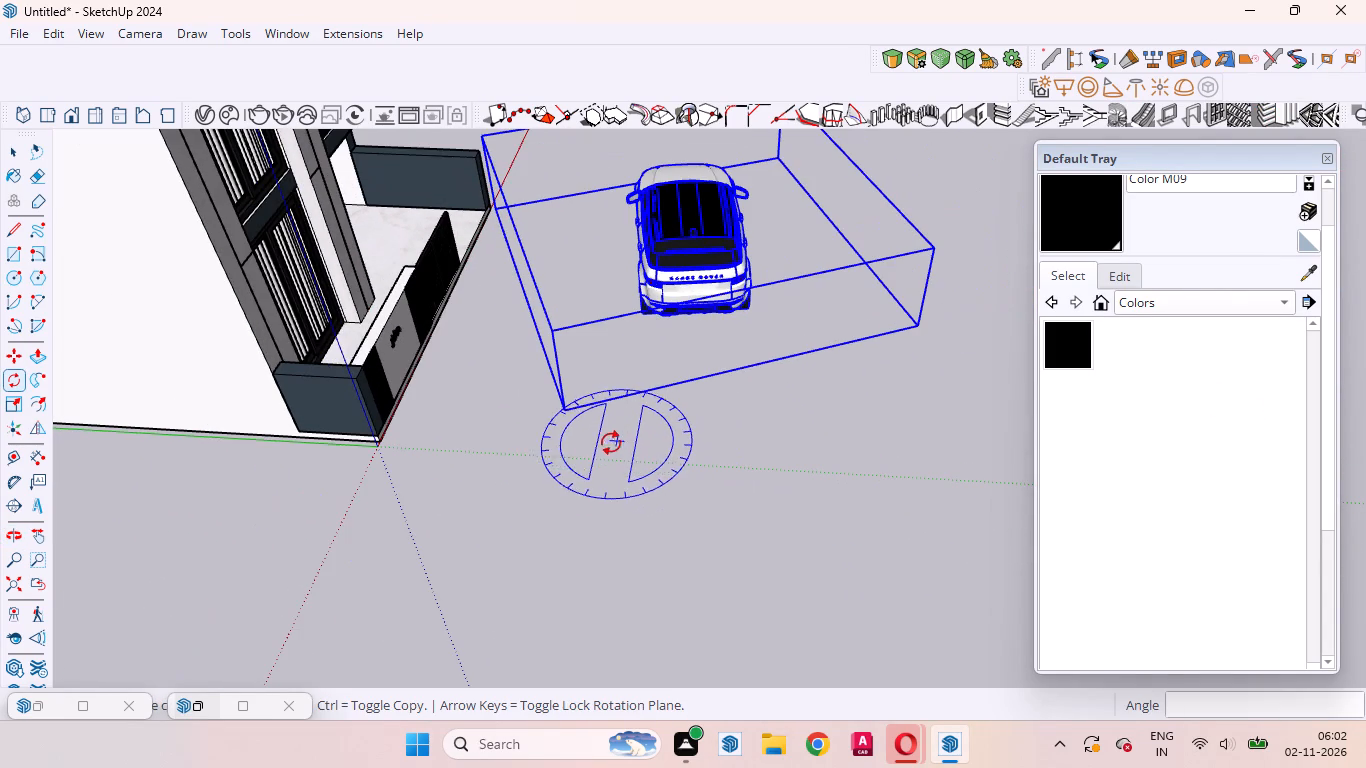
click(589, 460)
click(704, 464)
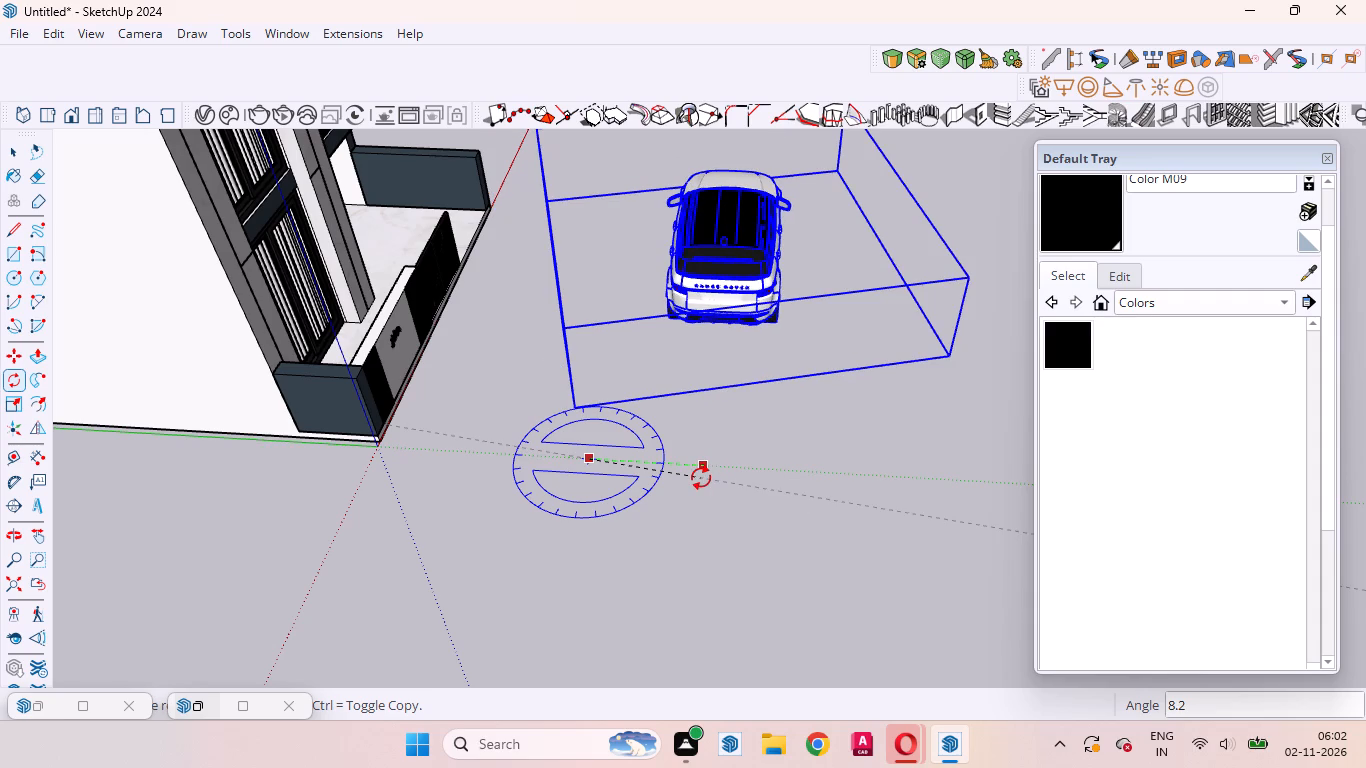
click(701, 478)
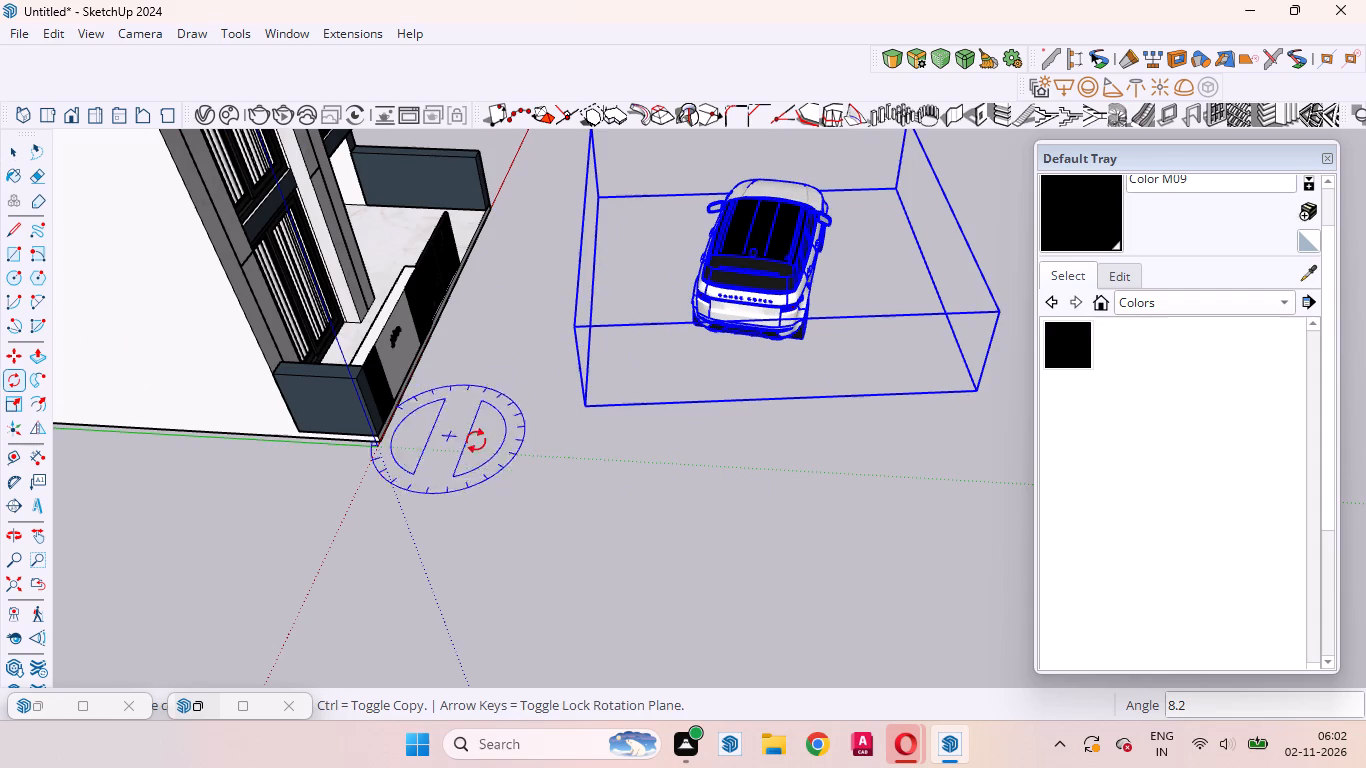
Rotate the car about 6.3 degrees counterclockwise on the ground plane and leave it deselected.
click(767, 500)
click(553, 480)
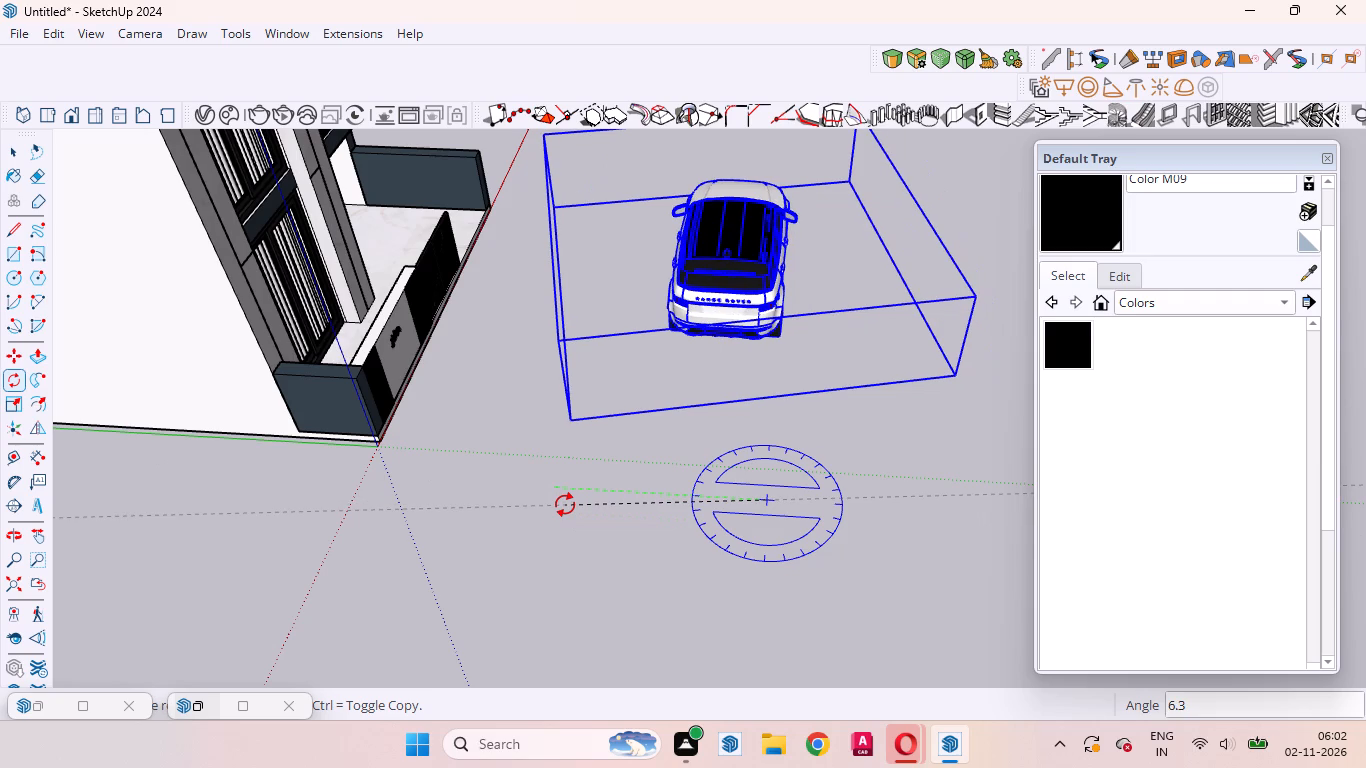
click(565, 505)
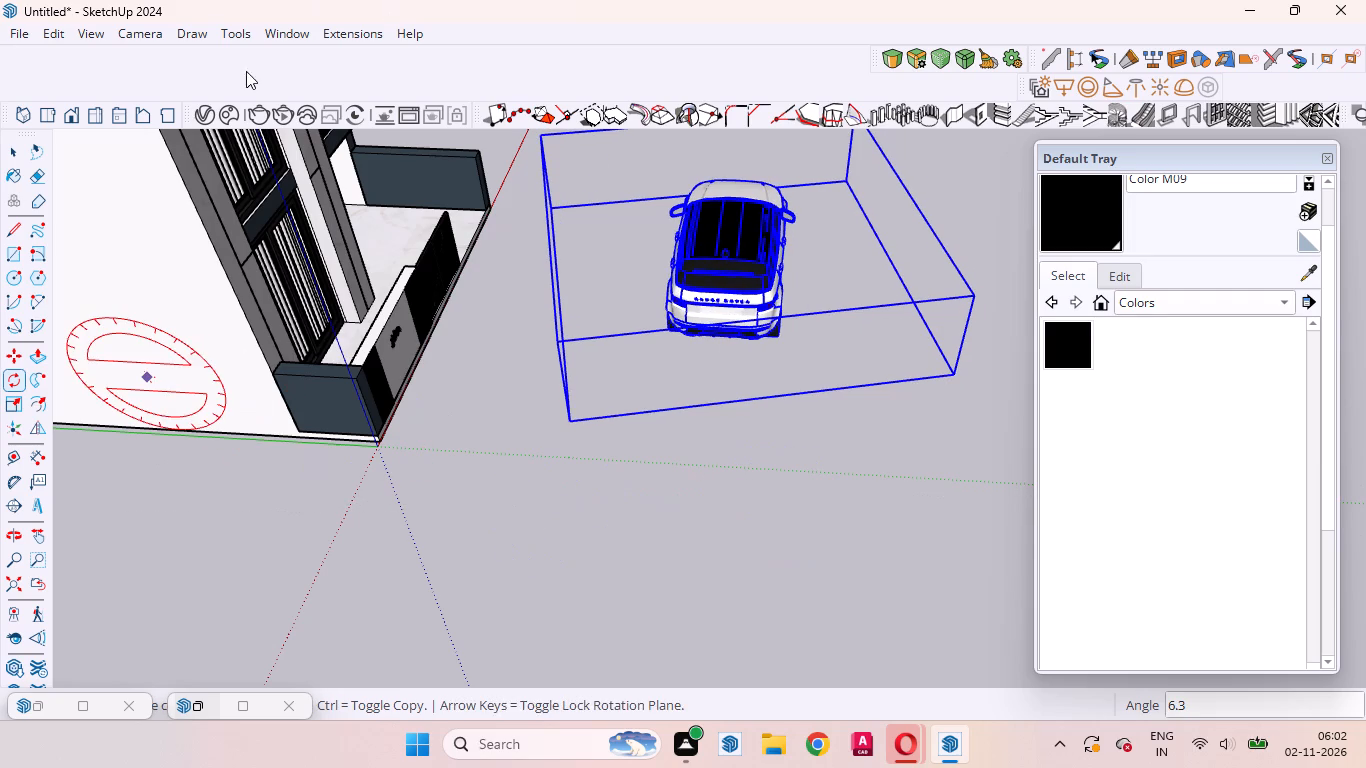
click(21, 150)
click(453, 396)
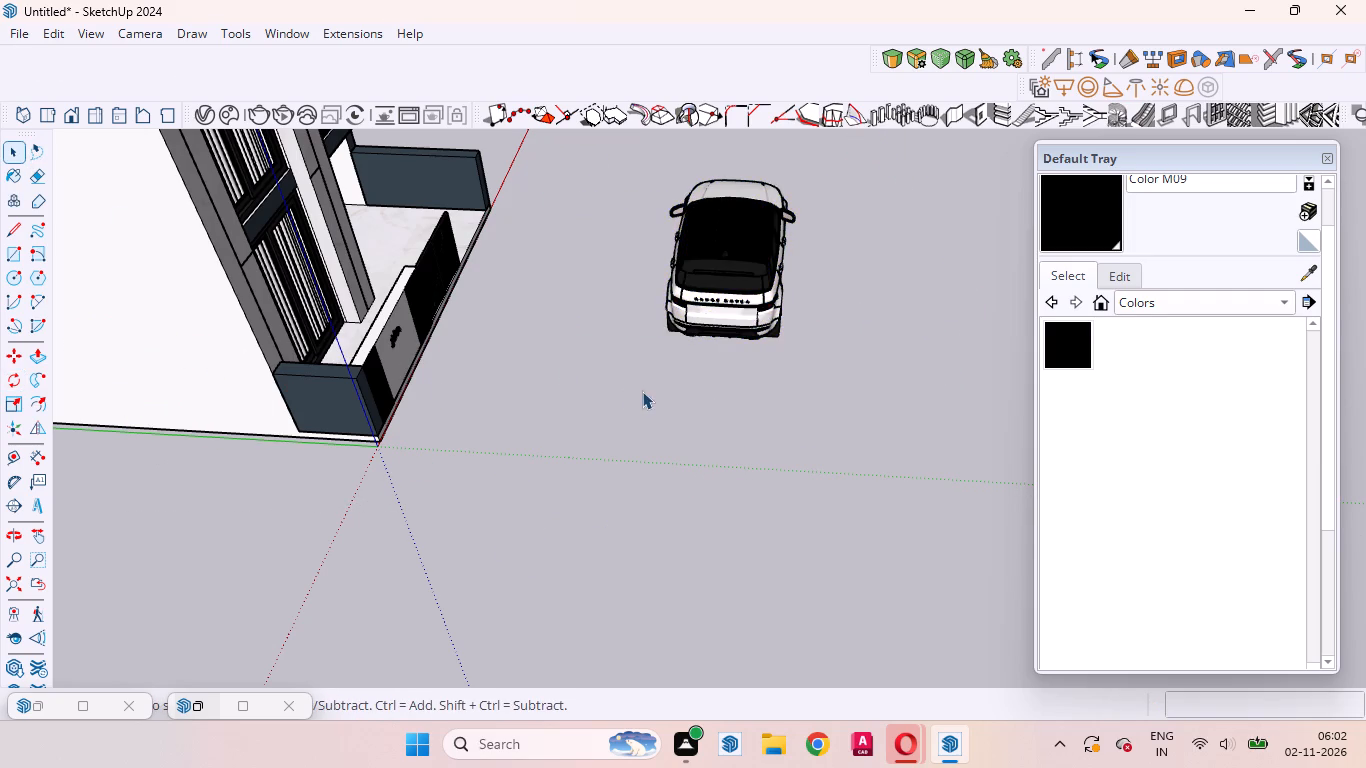
Select the Range Rover and rotate it 90 degrees counterclockwise on the ground plane.
middle_drag(606, 406, 244, 298)
scroll(254, 268, down, 12)
scroll(526, 296, up, 6)
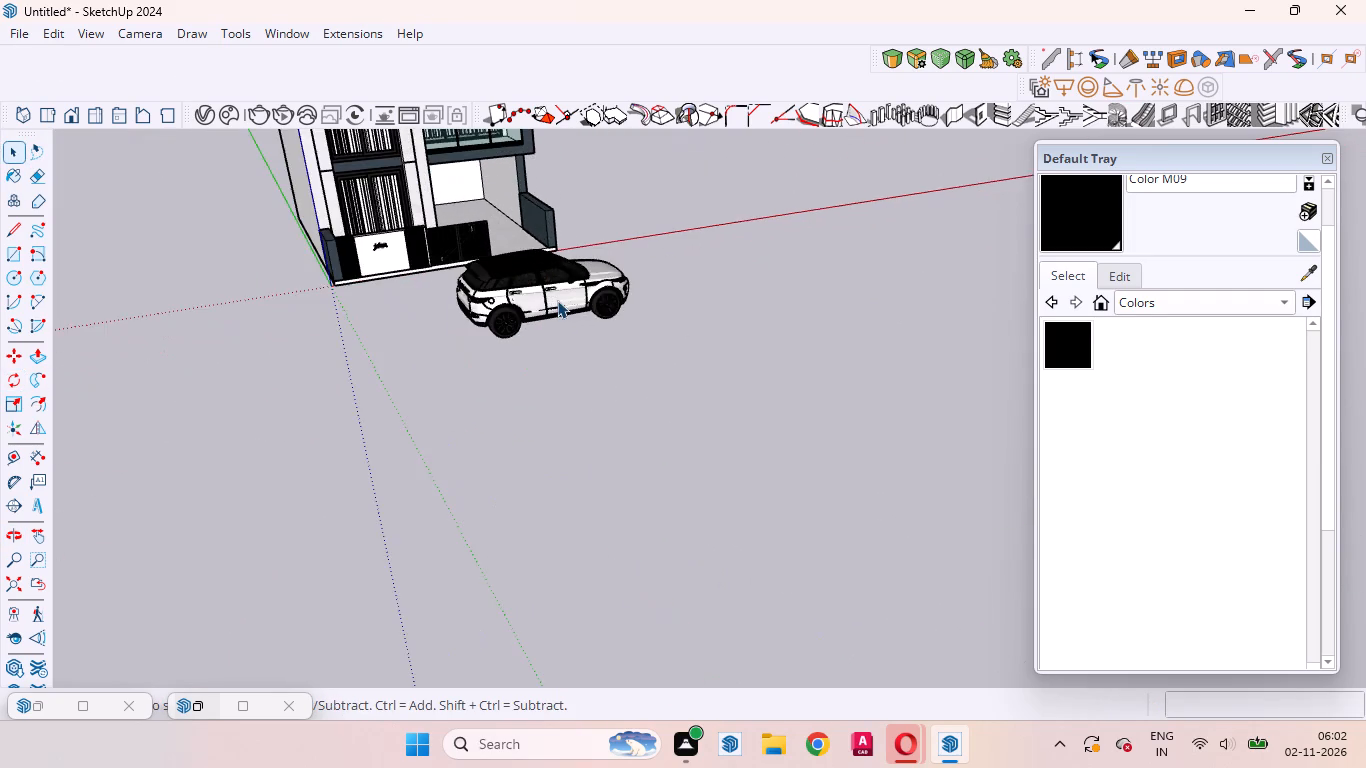
middle_drag(553, 317, 371, 549)
click(522, 307)
scroll(541, 348, up, 4)
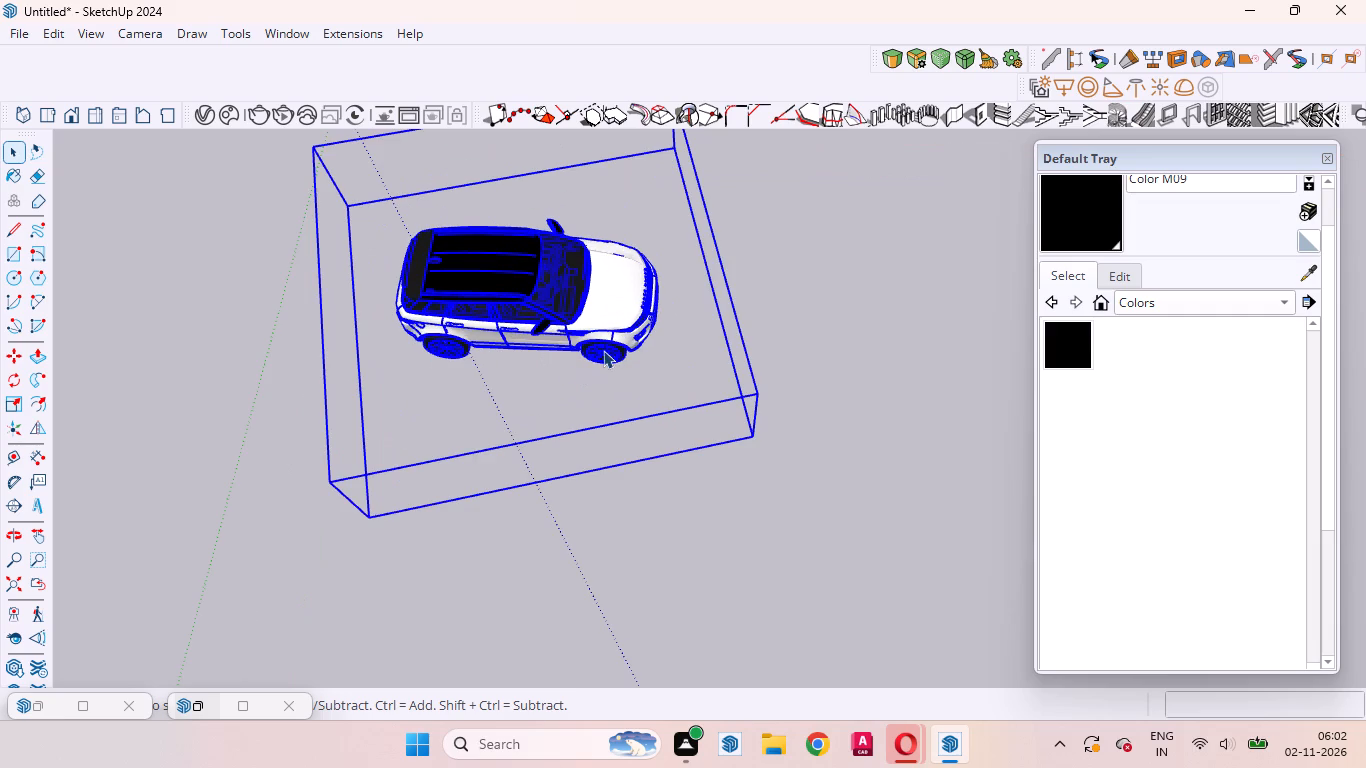
scroll(619, 307, down, 12)
middle_drag(470, 512, 910, 415)
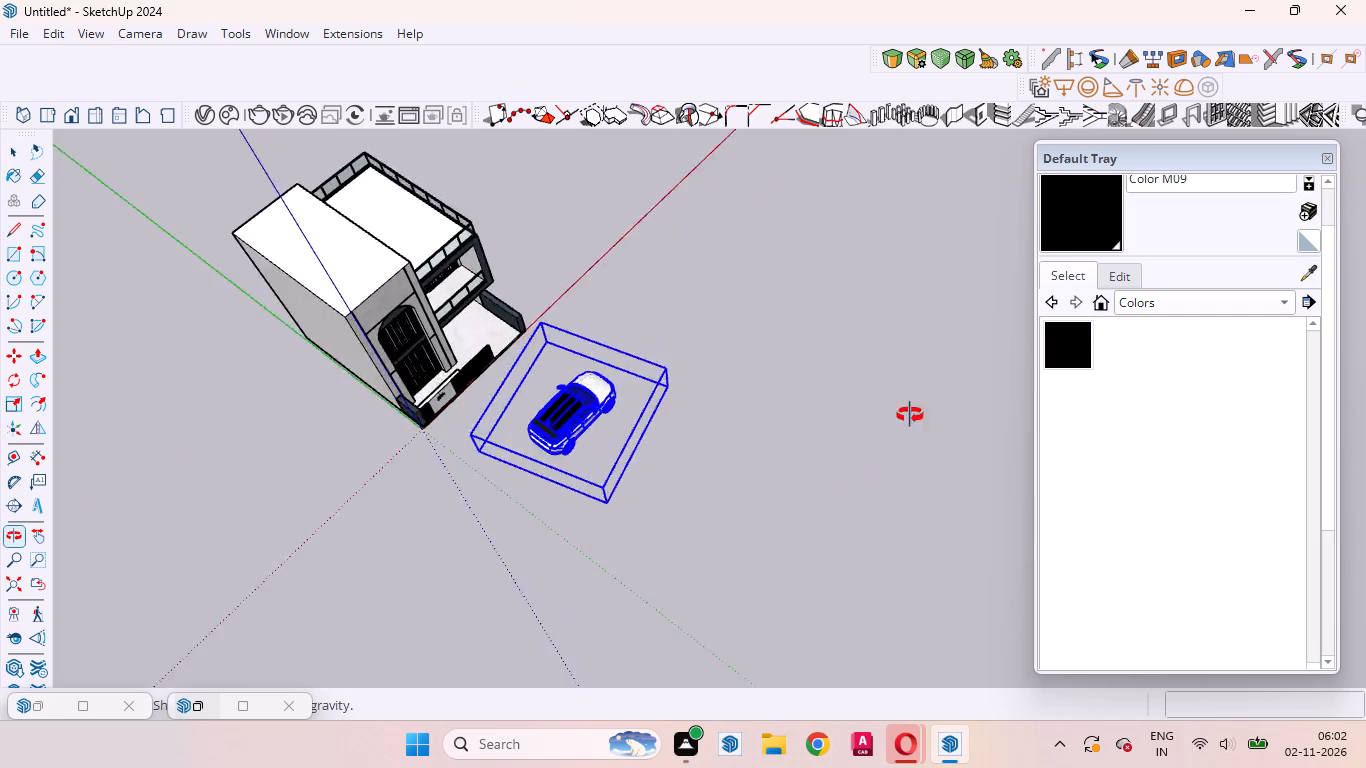
middle_drag(910, 415, 936, 360)
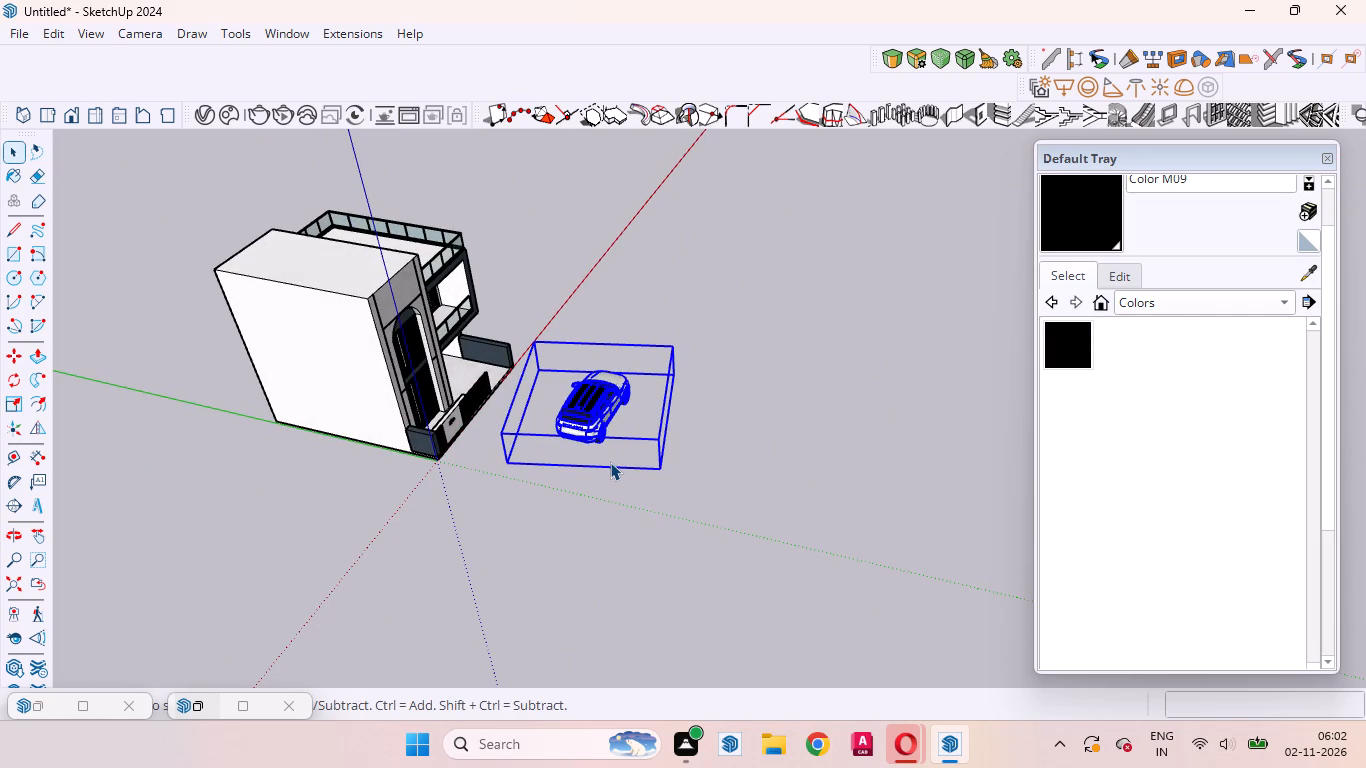
key(r)
key(space)
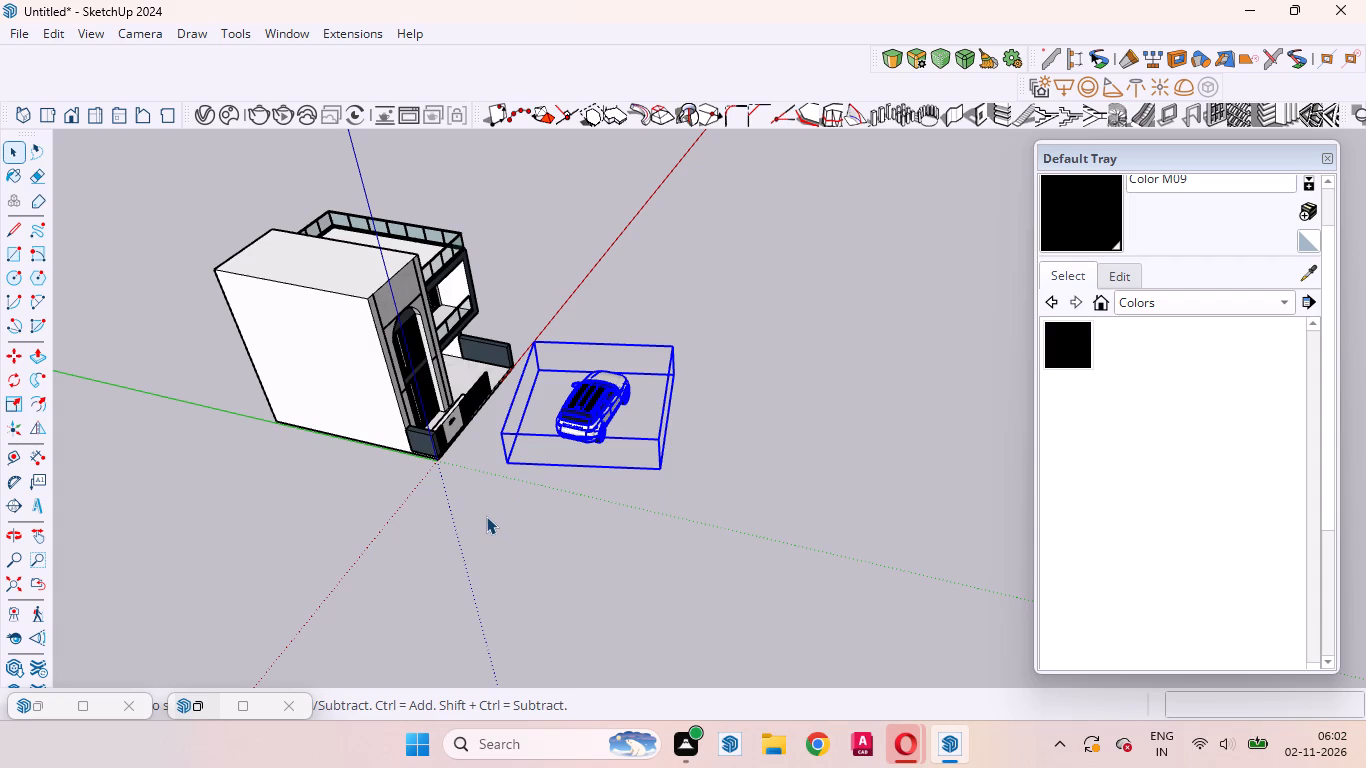
key(q)
click(504, 513)
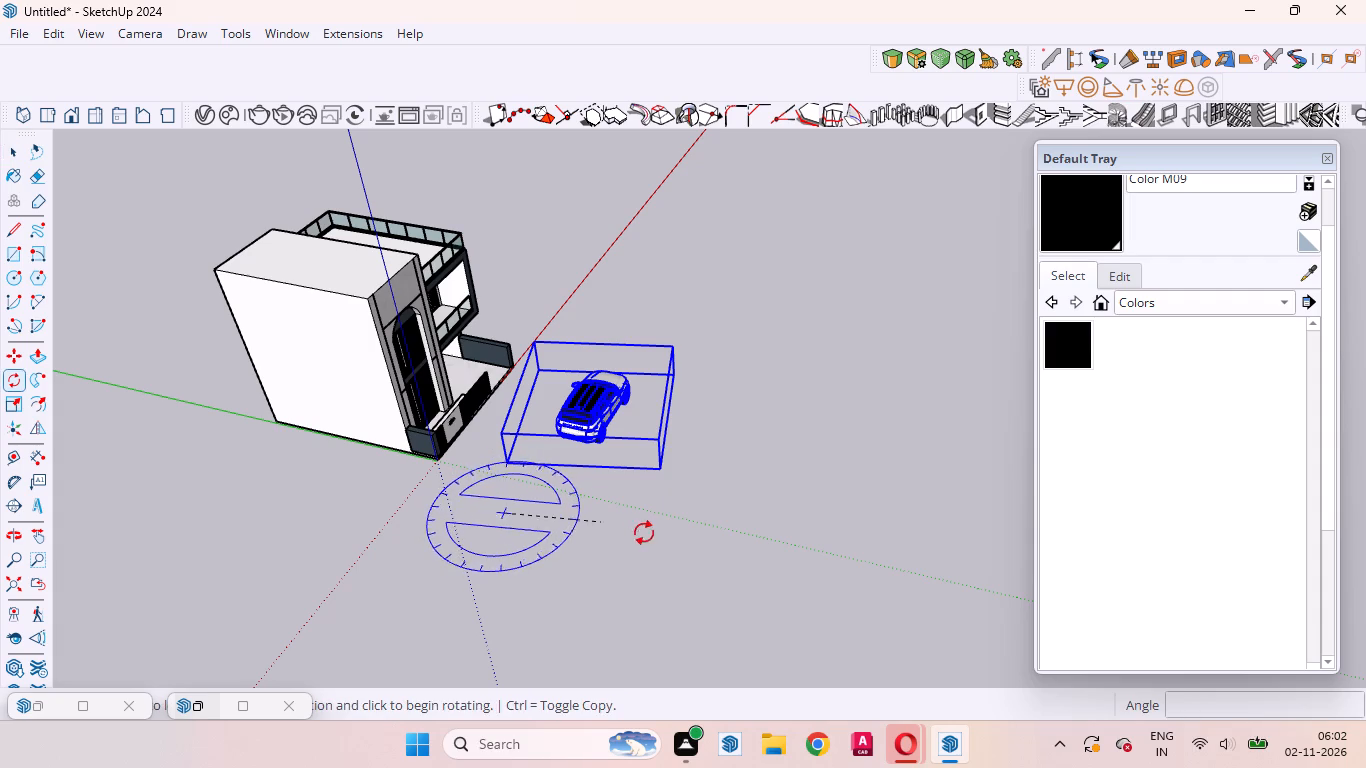
click(645, 533)
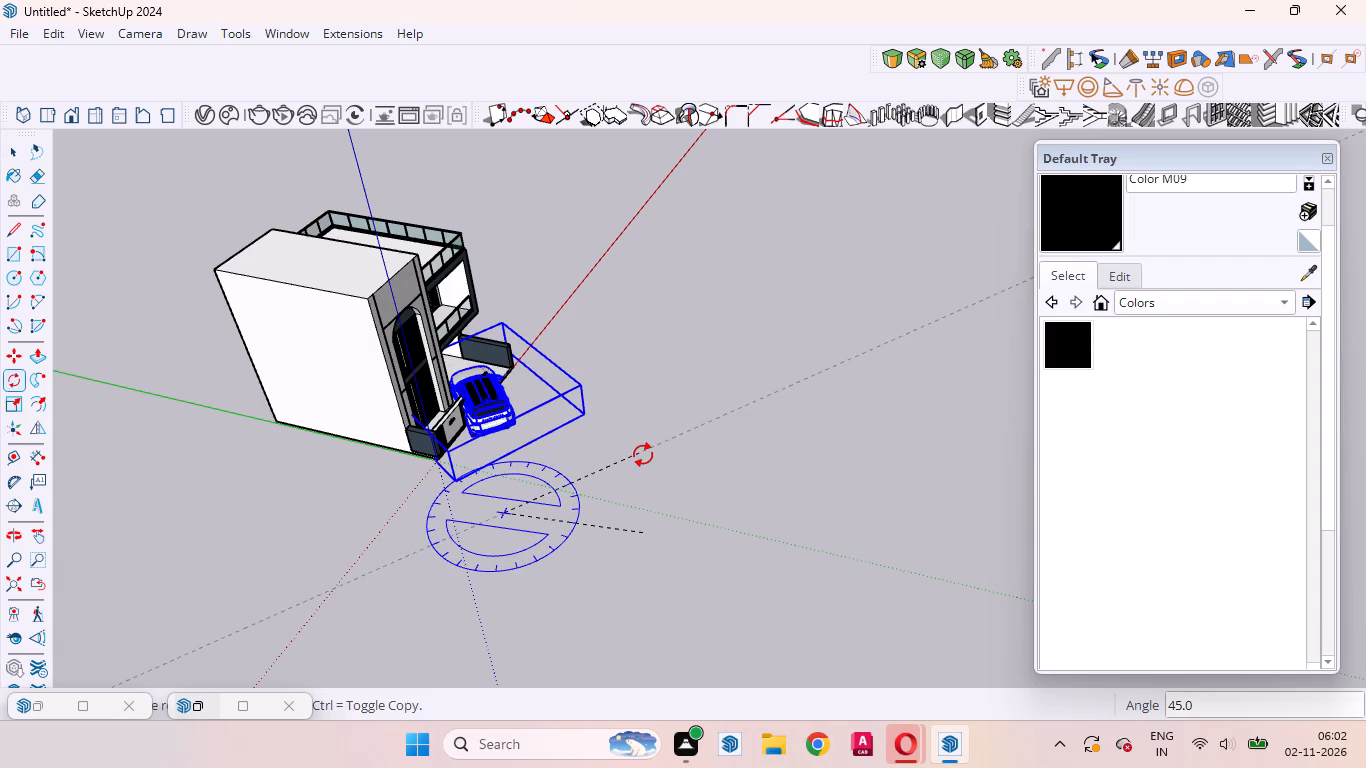
text(90)
key(Return)
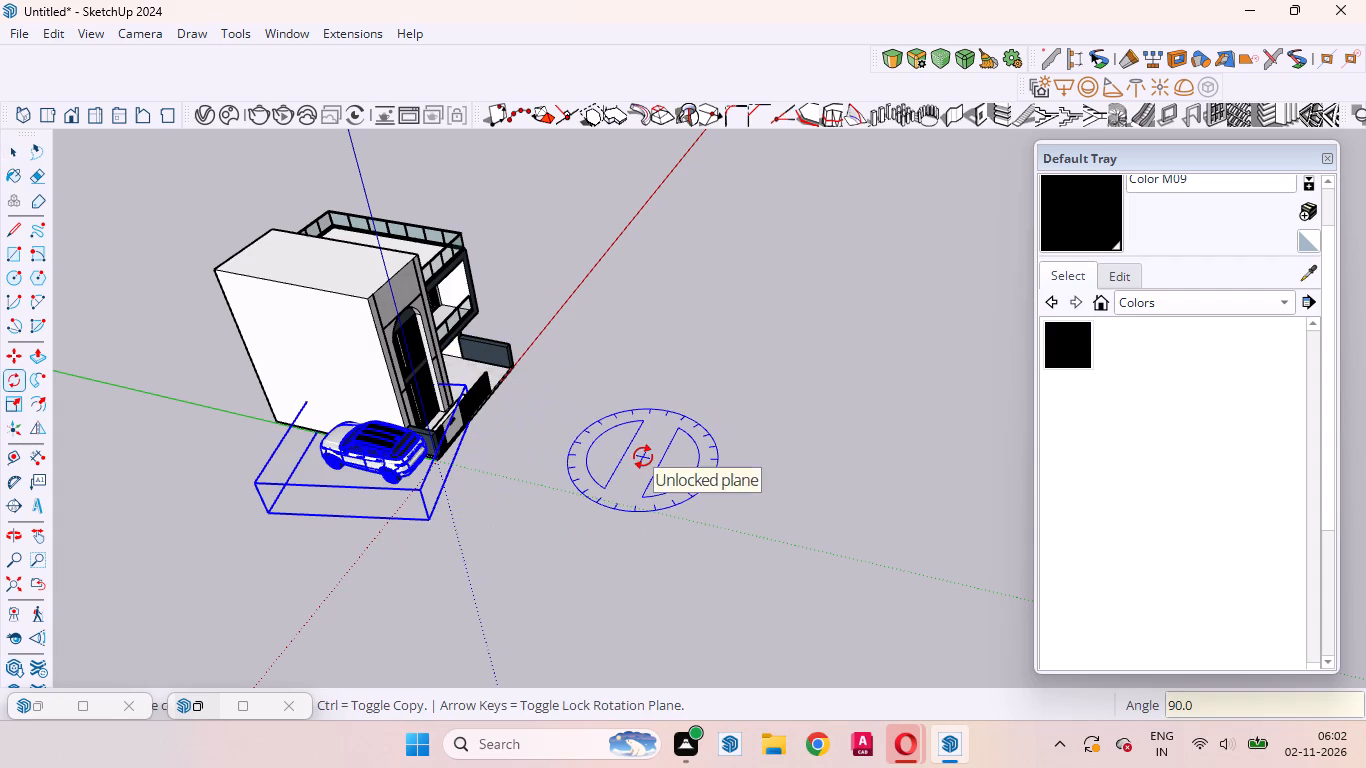
key(space)
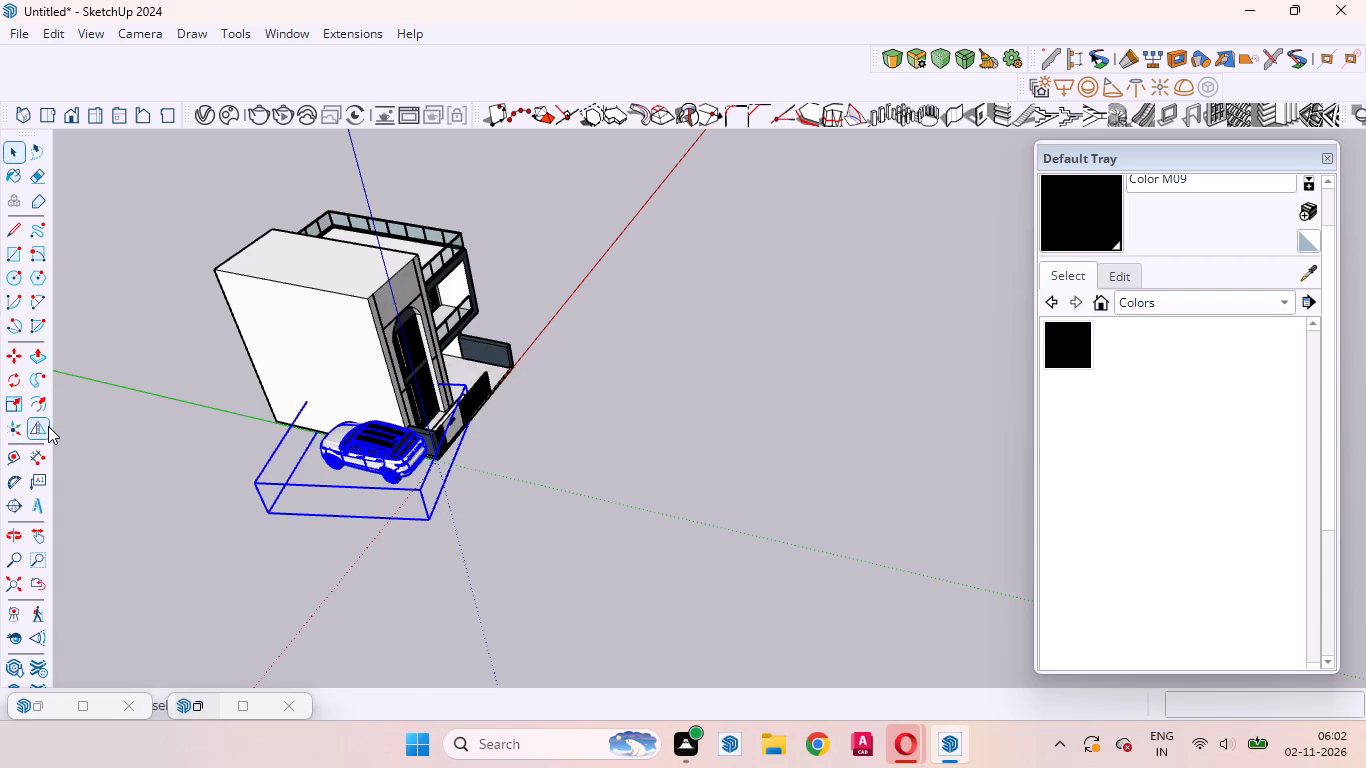
Flip the Range Rover end to end so its bonnet faces out from the house front.
click(48, 426)
click(336, 446)
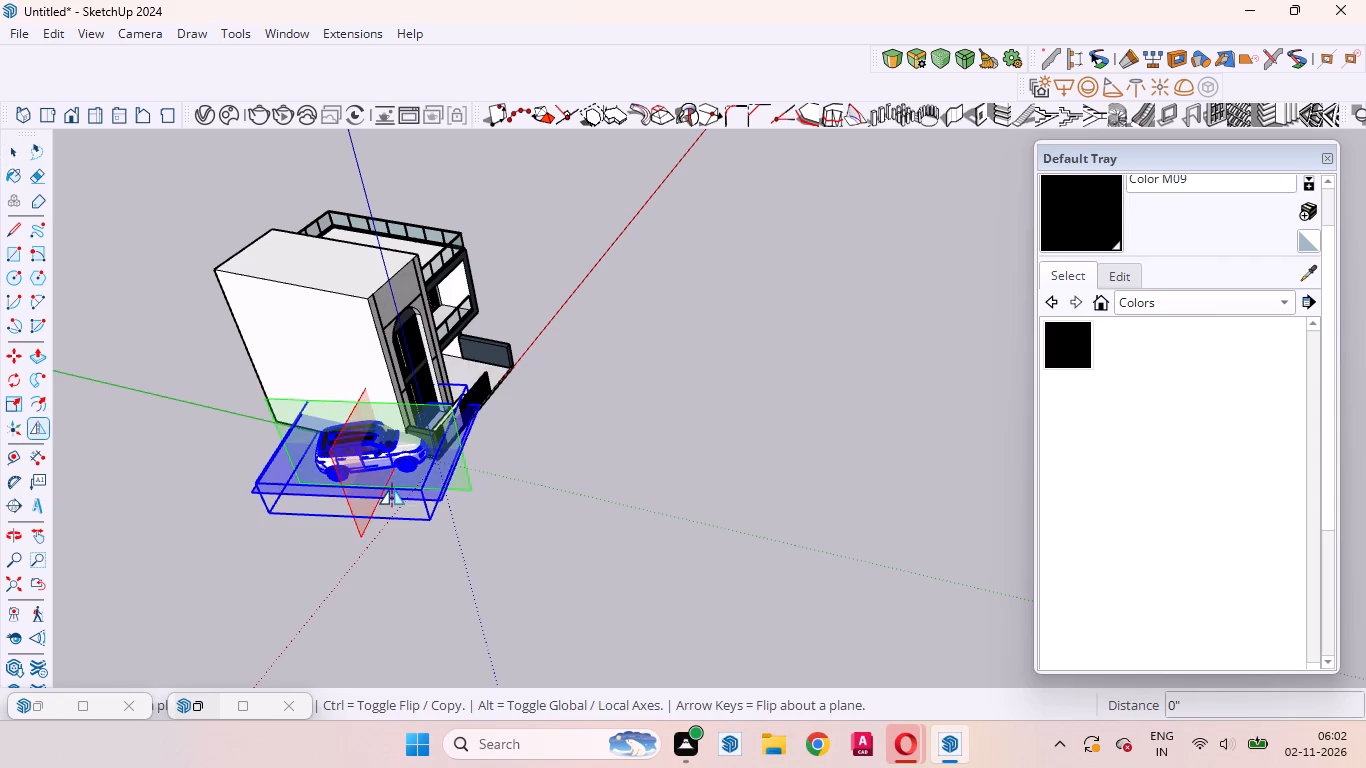
middle_drag(346, 522, 0, 590)
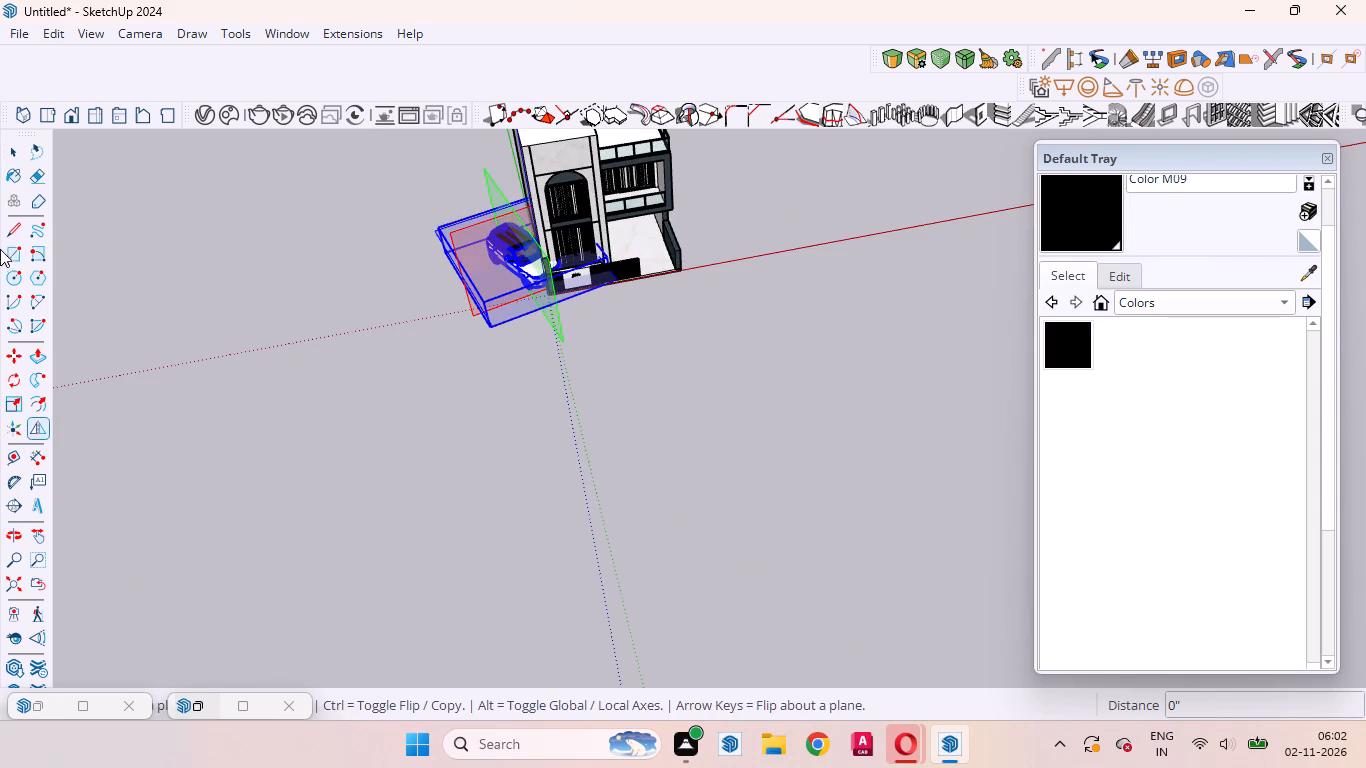
click(12, 155)
Rotate the Range Rover about 18.8 degrees counterclockwise on the ground plane, as seen from above.
scroll(632, 304, up, 5)
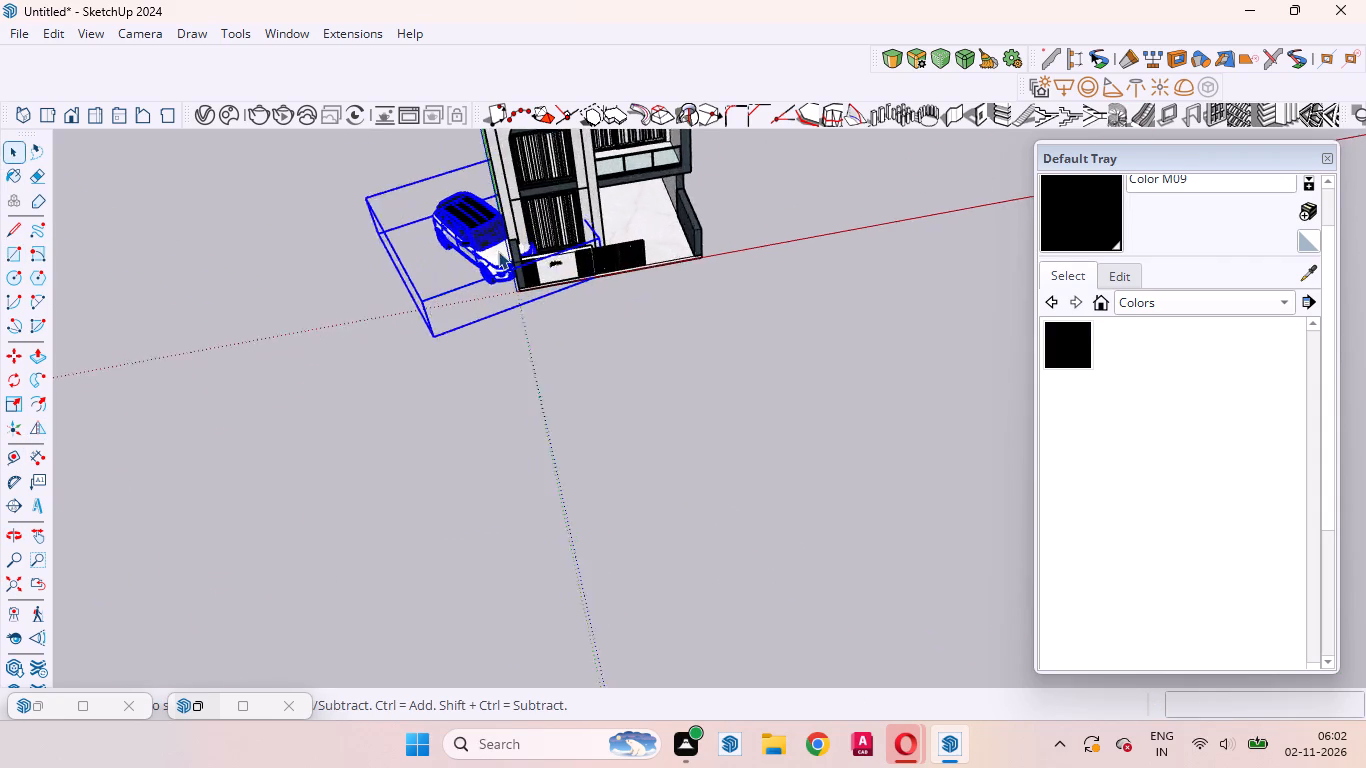
scroll(498, 251, up, 4)
middle_drag(509, 431, 419, 441)
scroll(637, 366, down, 12)
scroll(610, 420, up, 1)
middle_drag(576, 410, 610, 284)
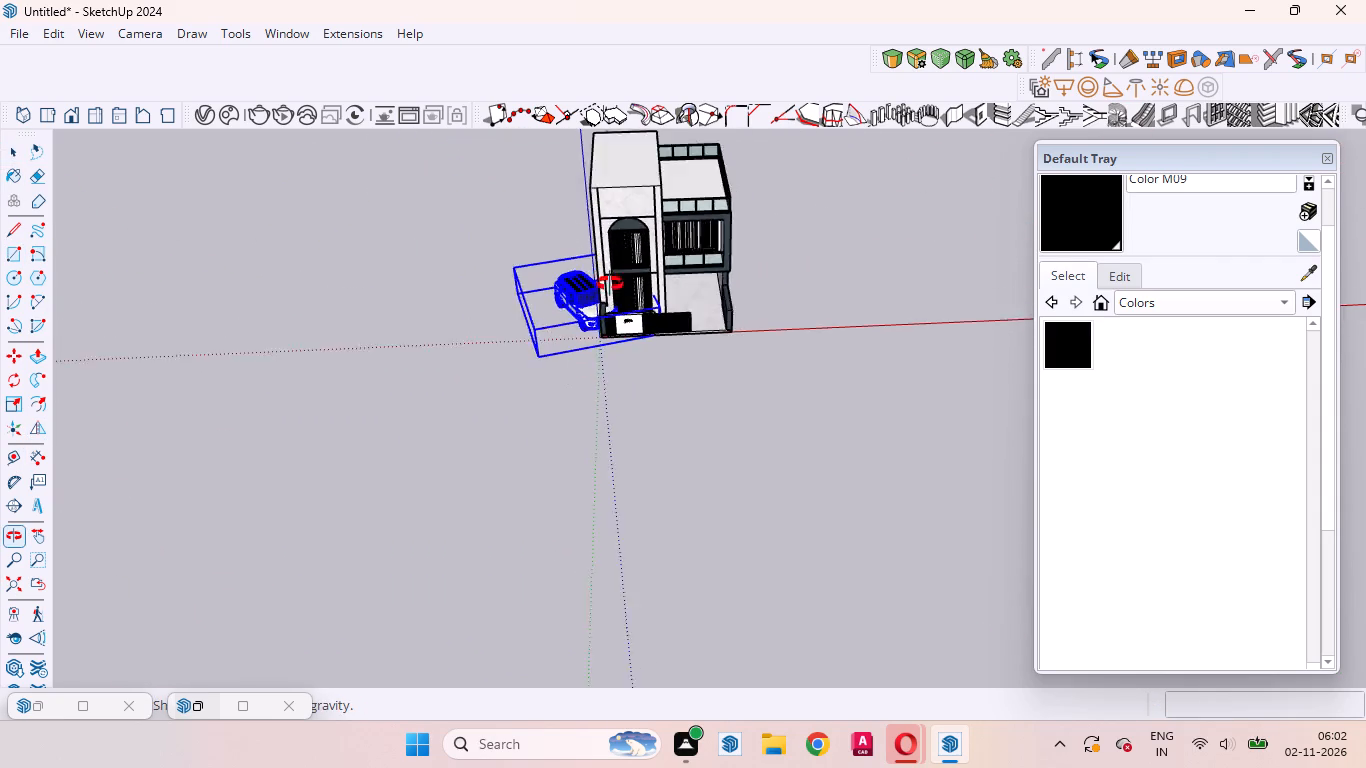
middle_drag(610, 284, 631, 216)
scroll(589, 316, up, 8)
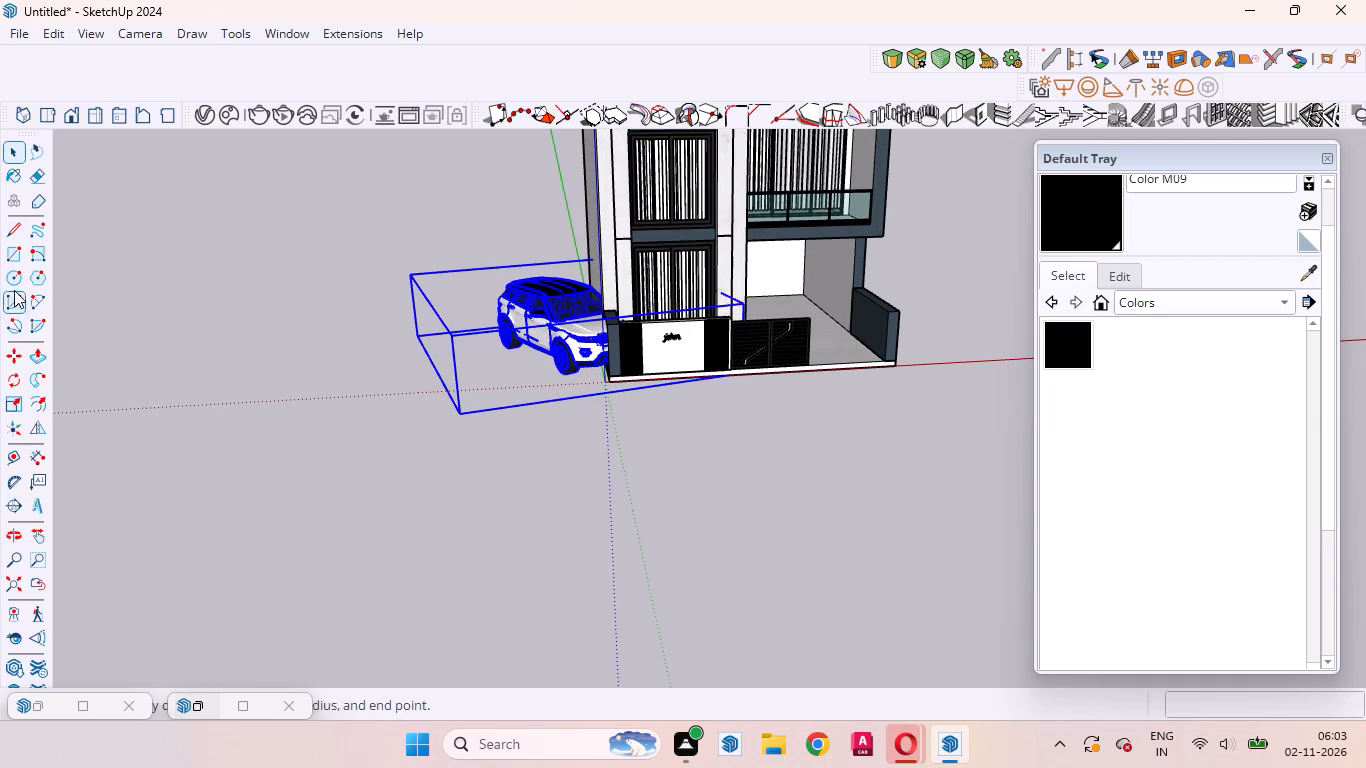
click(20, 381)
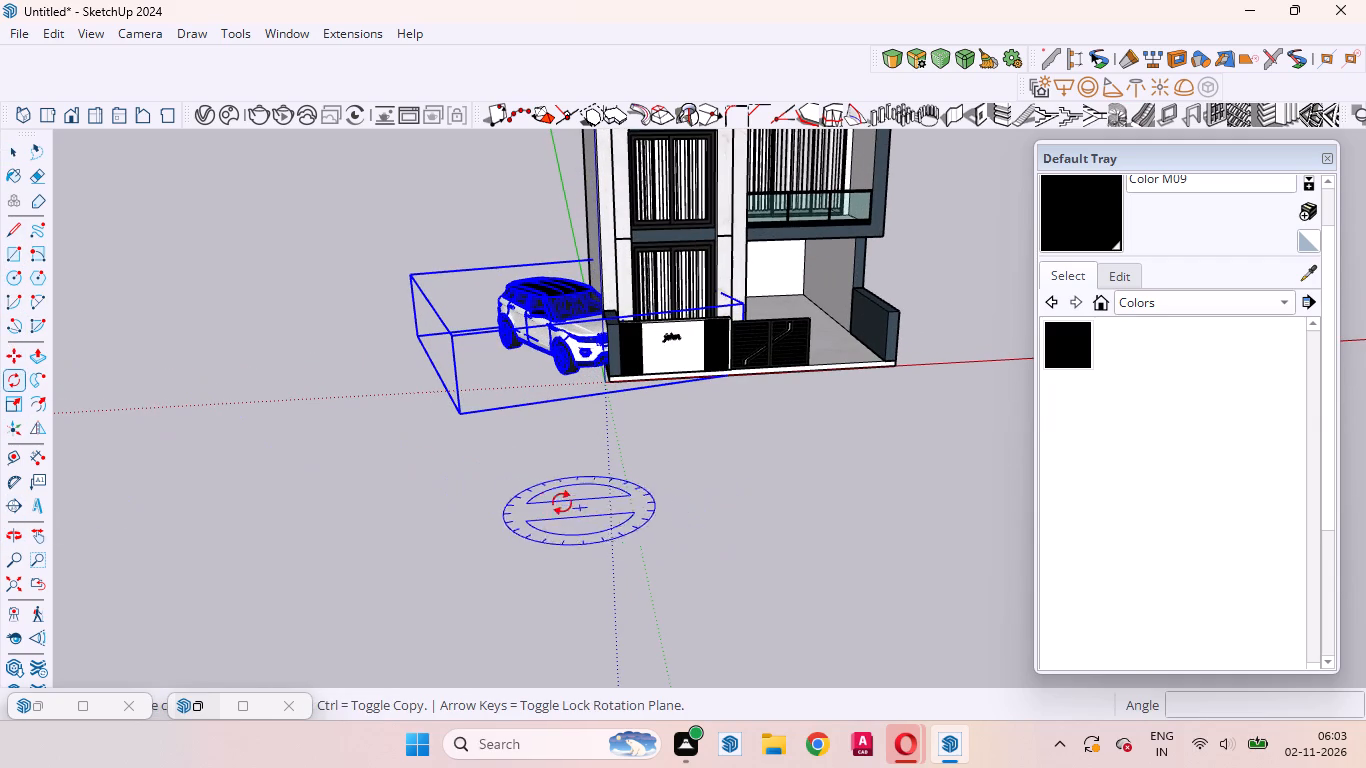
click(724, 492)
click(488, 521)
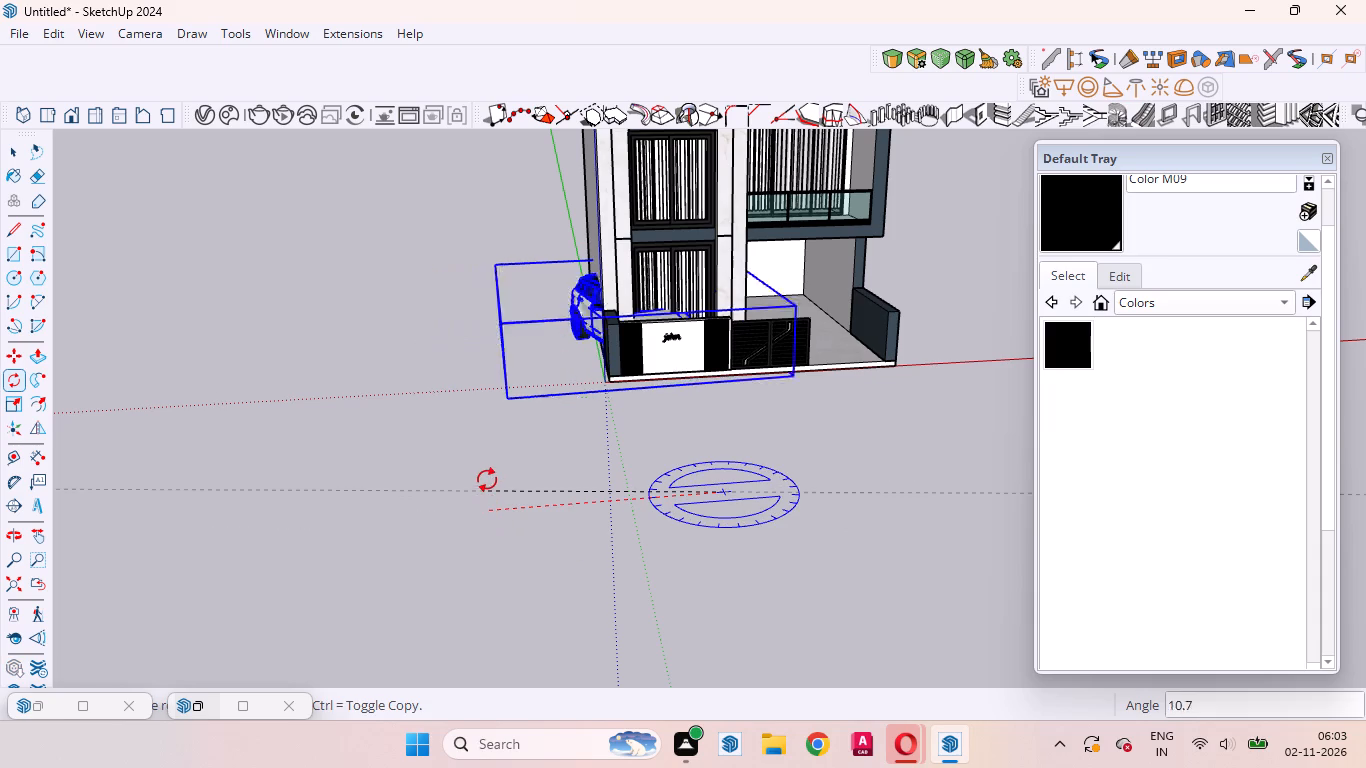
click(457, 557)
Rotate the car clockwise on the ground plane by a little over 42 degrees, so its front points straight out from the house.
middle_drag(635, 483, 382, 604)
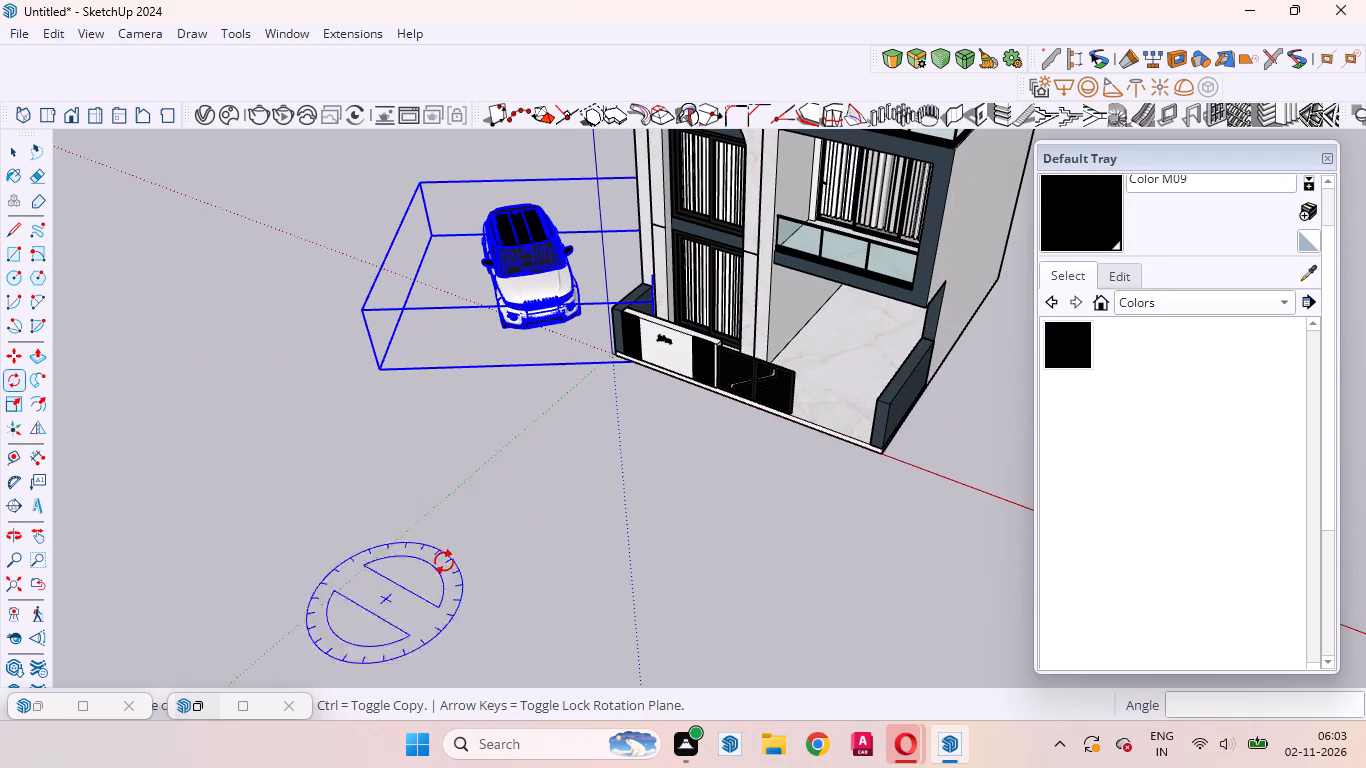
click(409, 426)
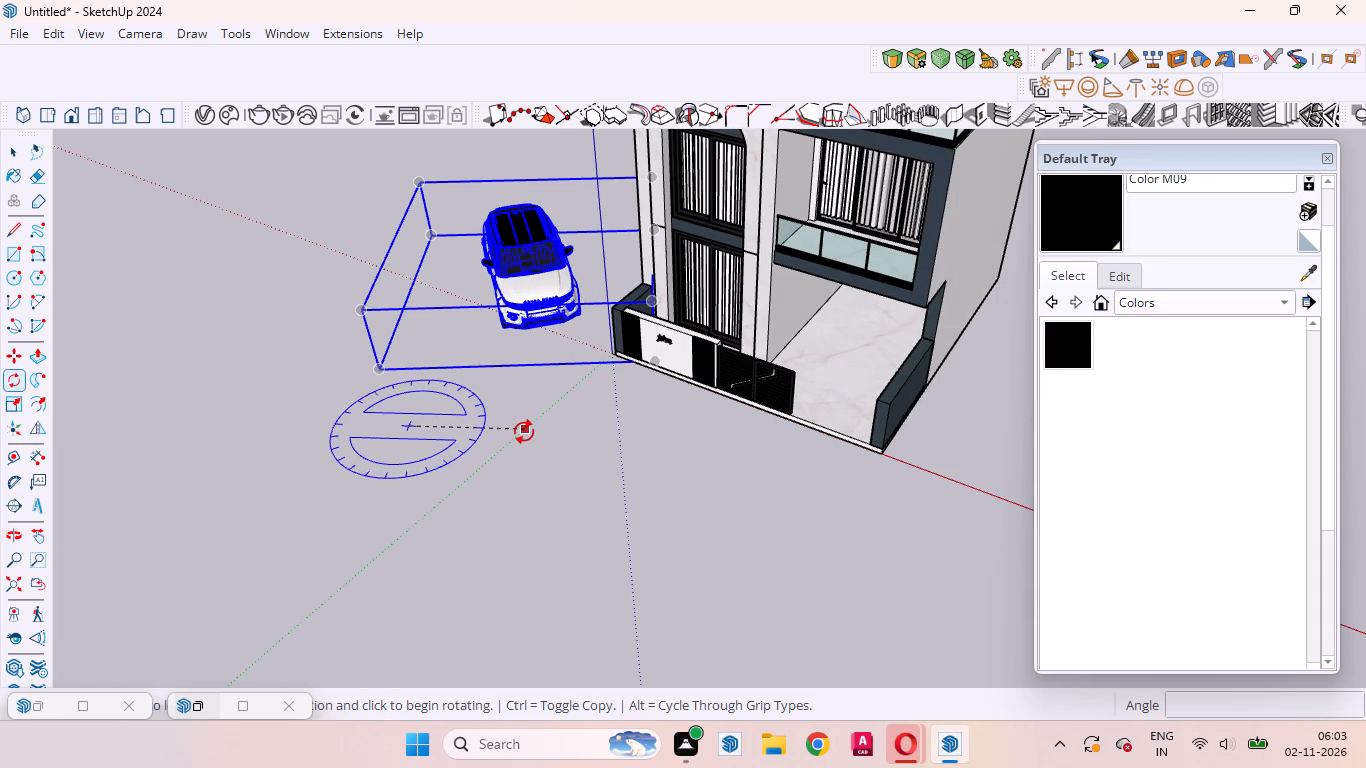
click(546, 431)
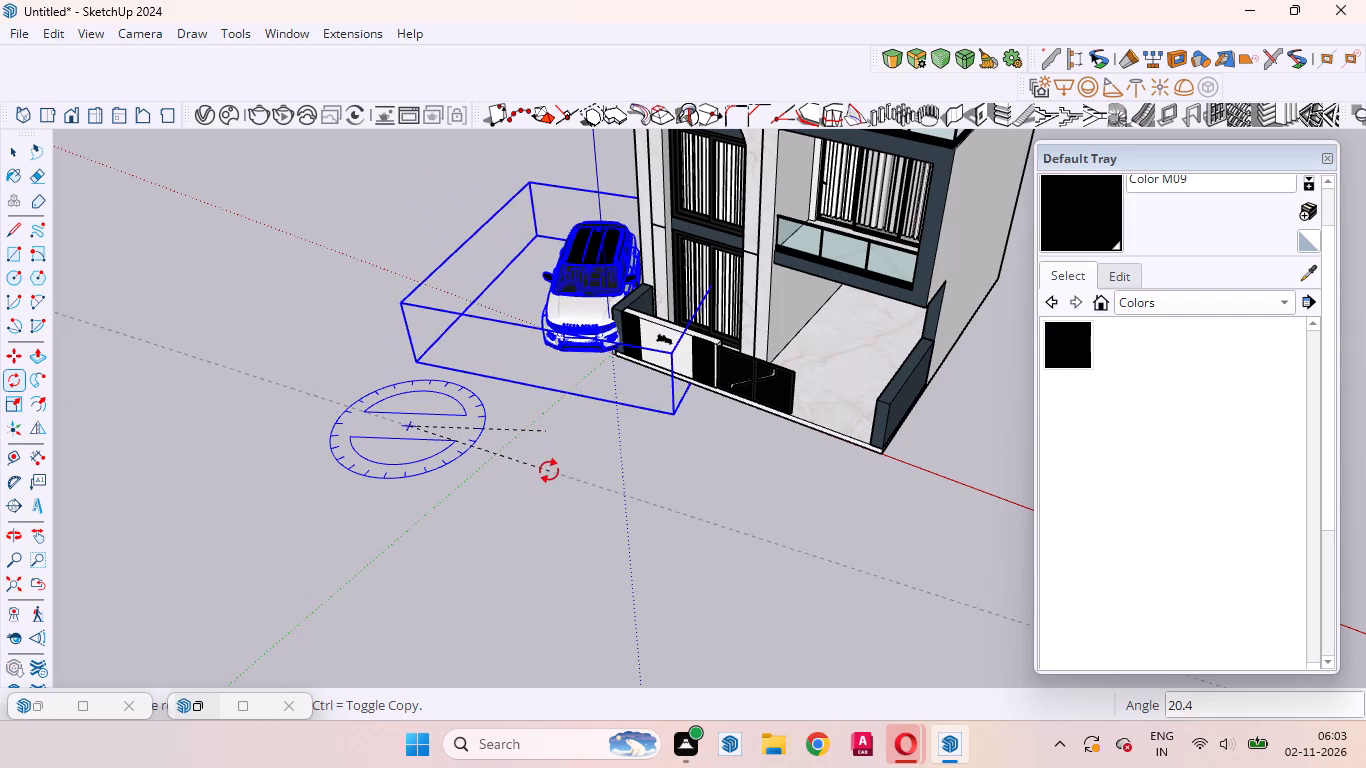
click(531, 563)
middle_drag(619, 534, 908, 500)
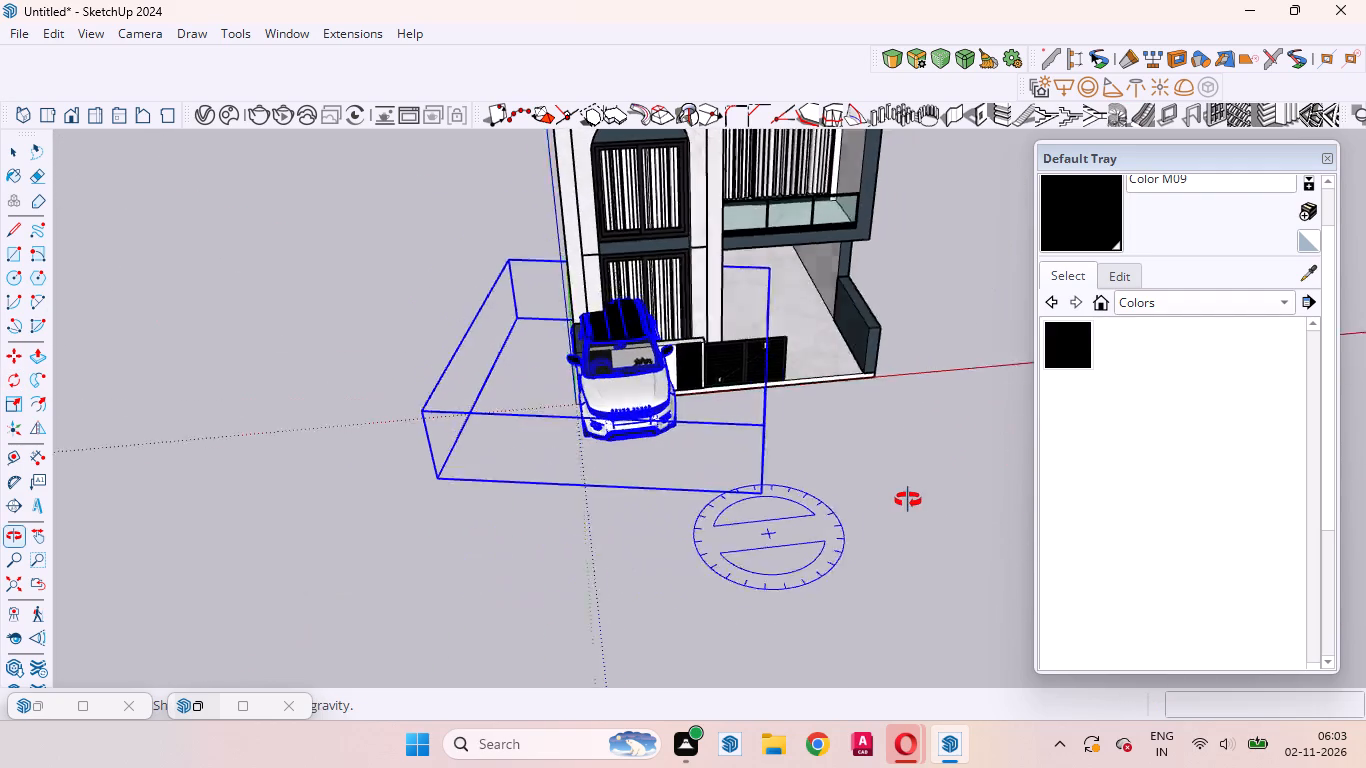
middle_drag(908, 500, 806, 440)
scroll(891, 420, down, 9)
scroll(734, 470, up, 3)
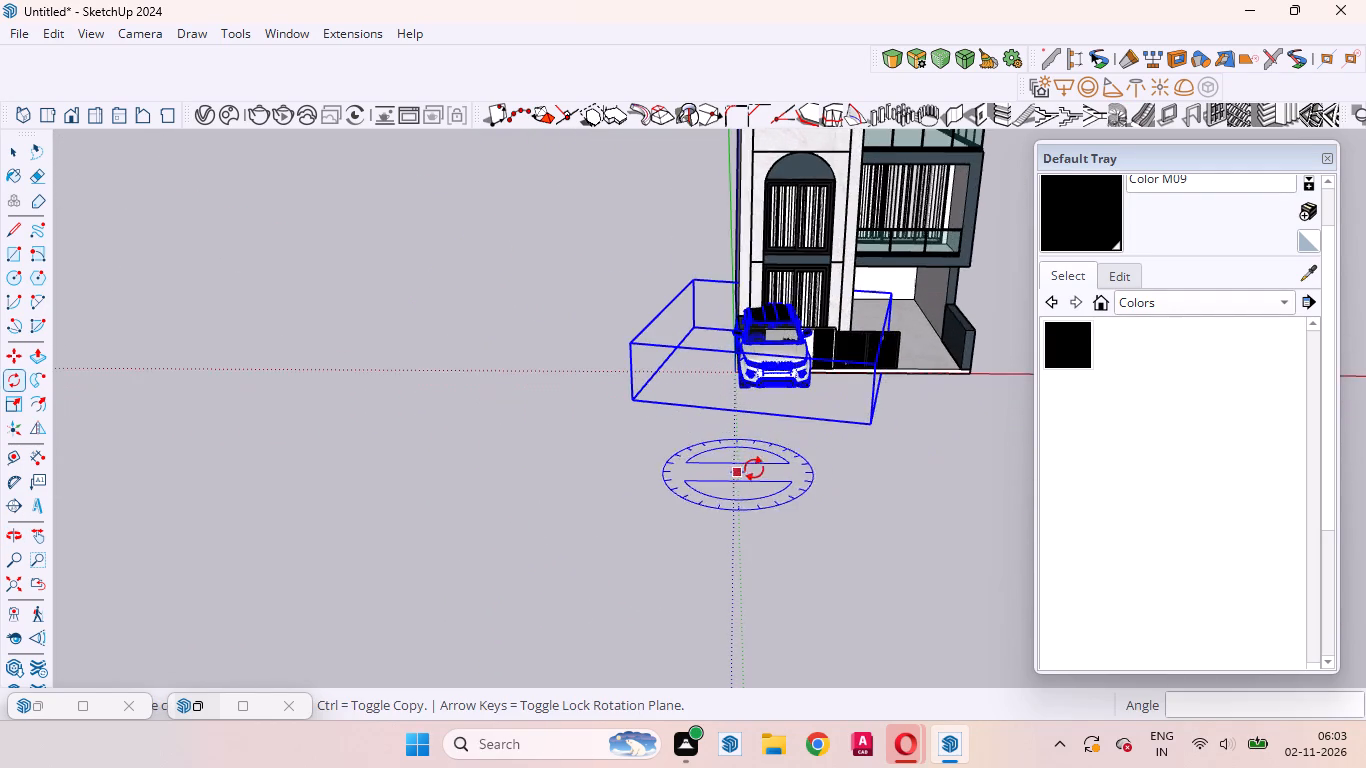
scroll(754, 469, up, 3)
middle_drag(770, 499, 988, 431)
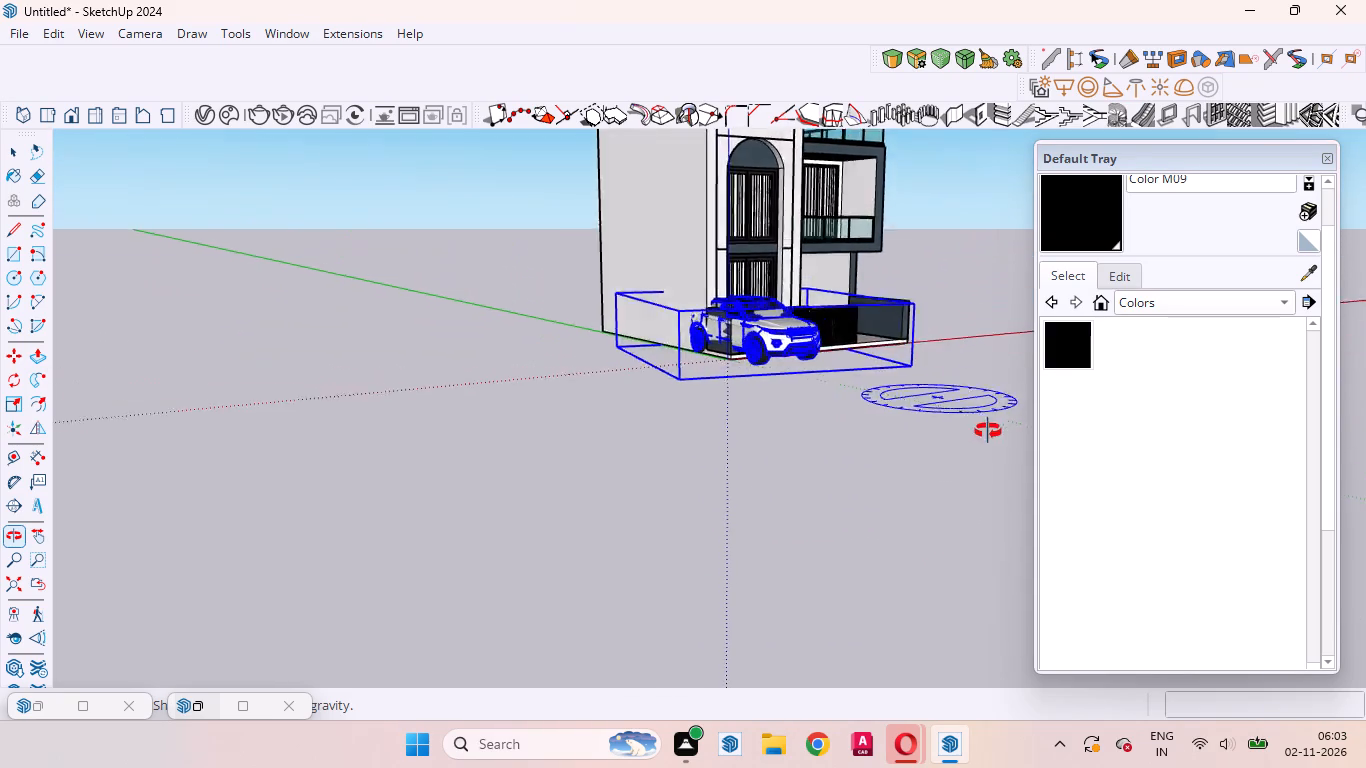
middle_drag(988, 431, 984, 589)
click(8, 151)
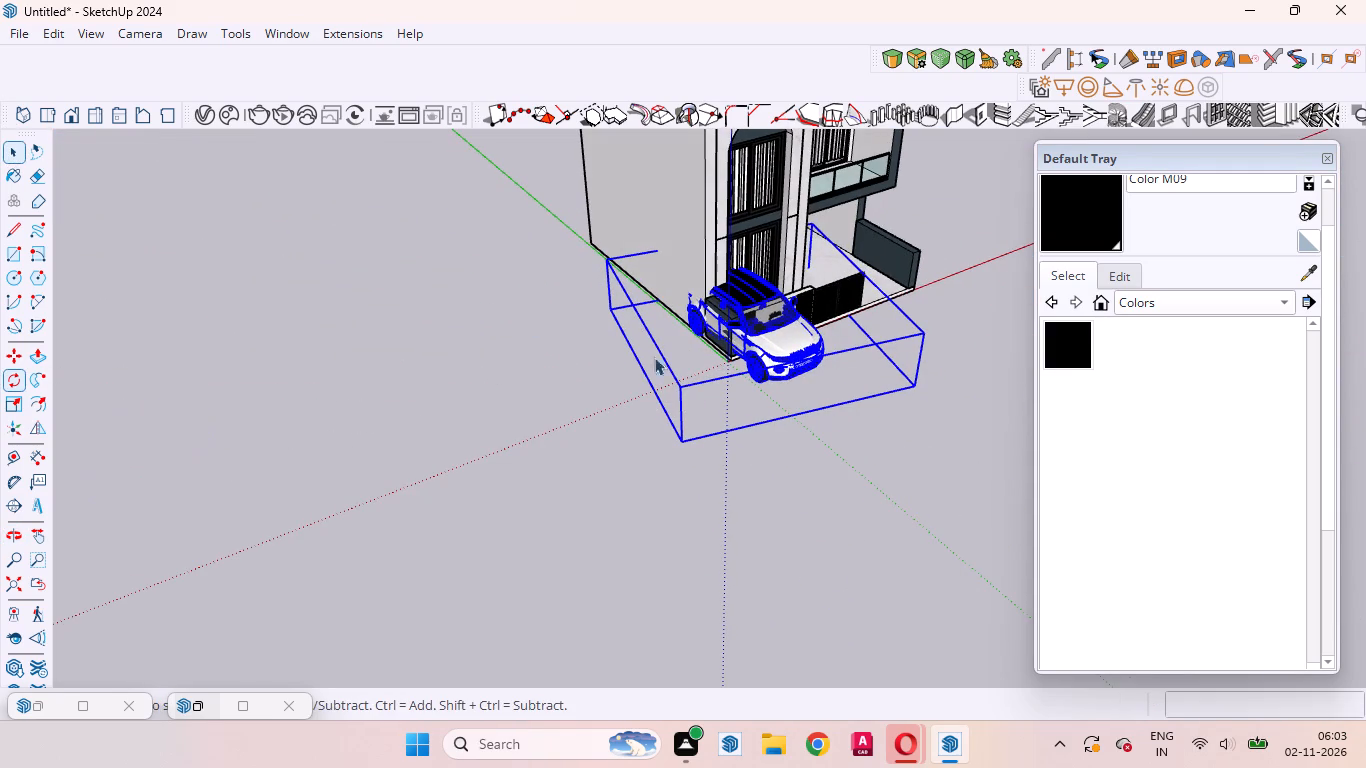
Move the car about 18' 9" from the house's front corner into the parking bay beside the gate.
middle_drag(821, 477, 607, 462)
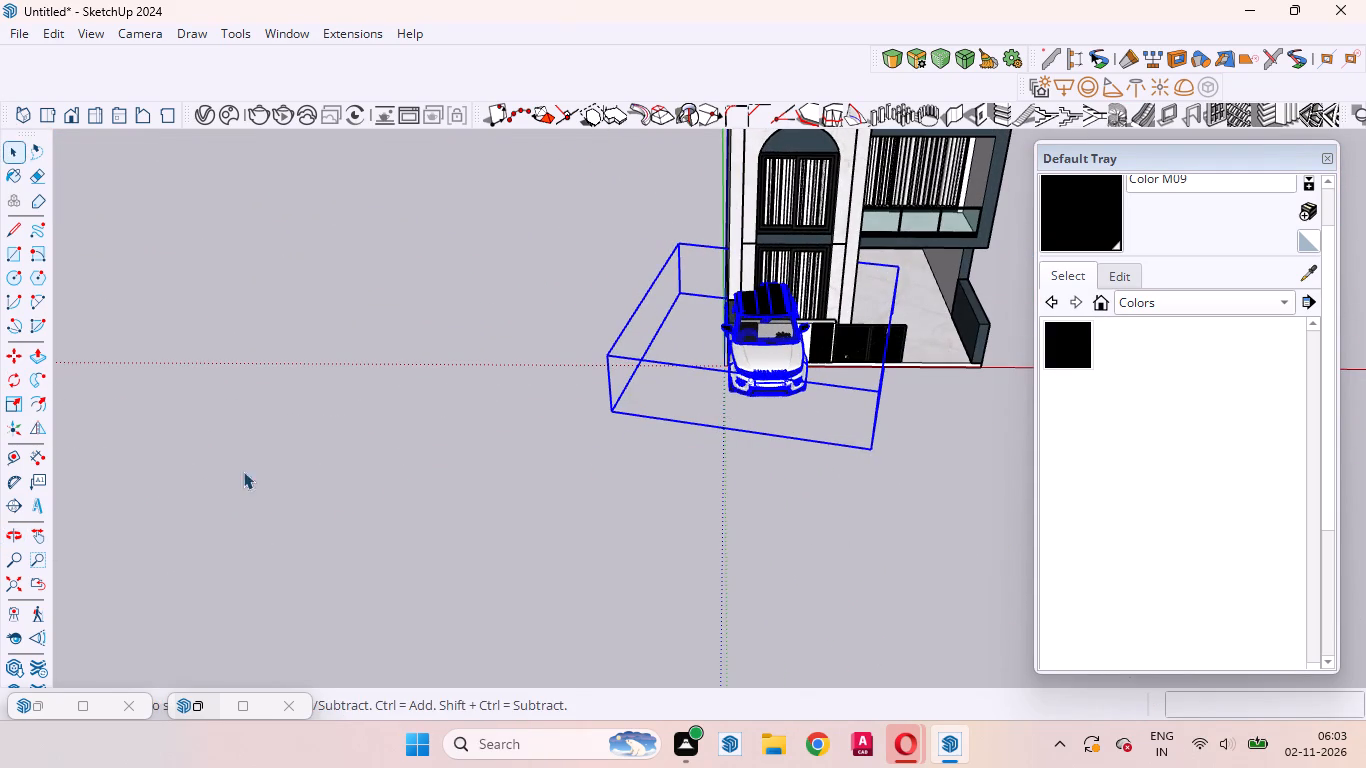
click(11, 358)
click(727, 448)
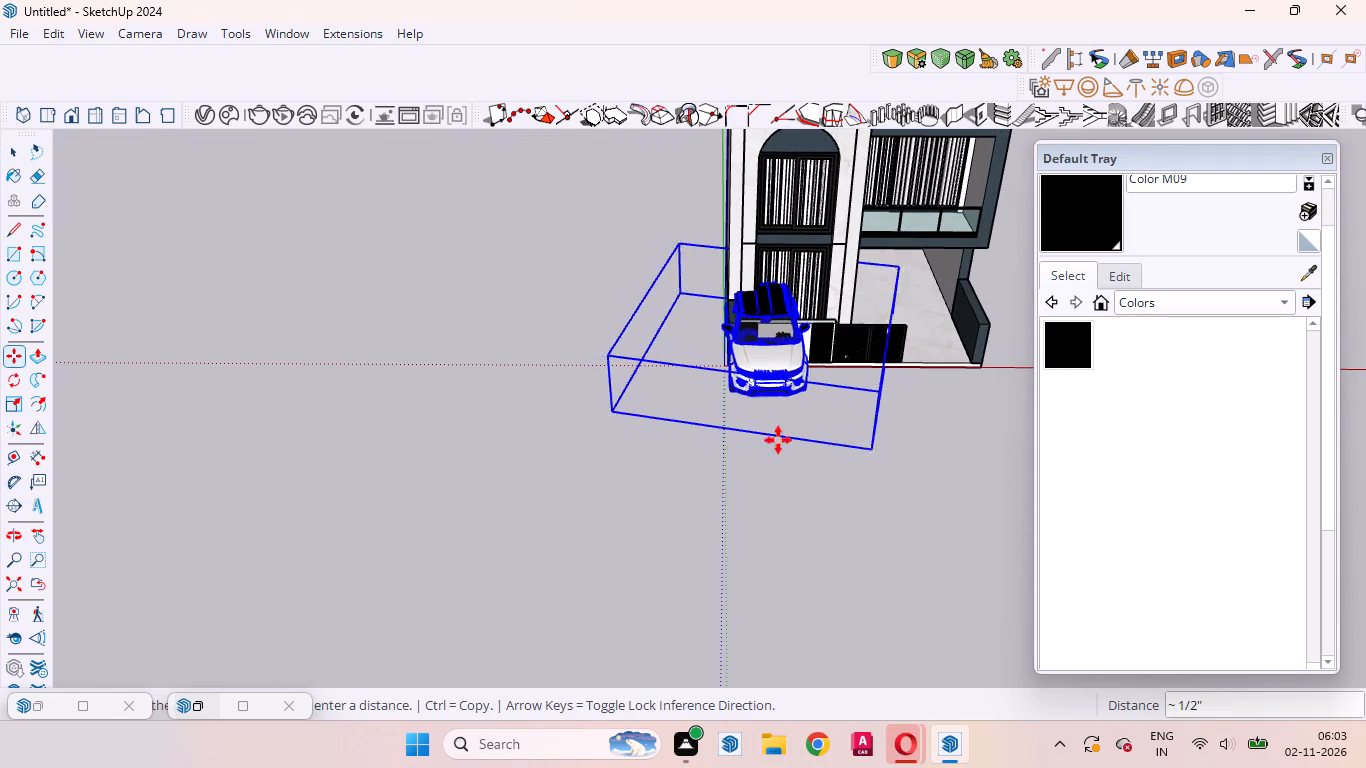
scroll(924, 414, up, 9)
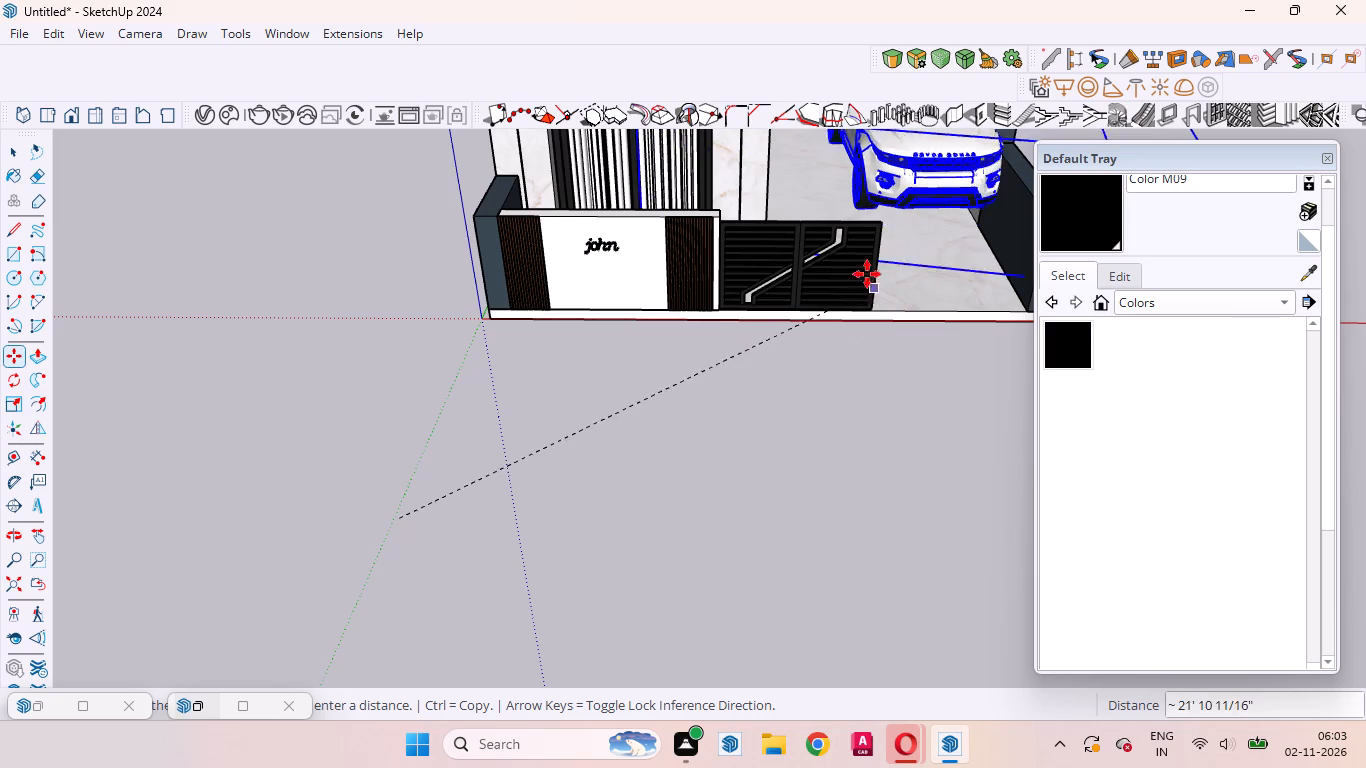
click(837, 352)
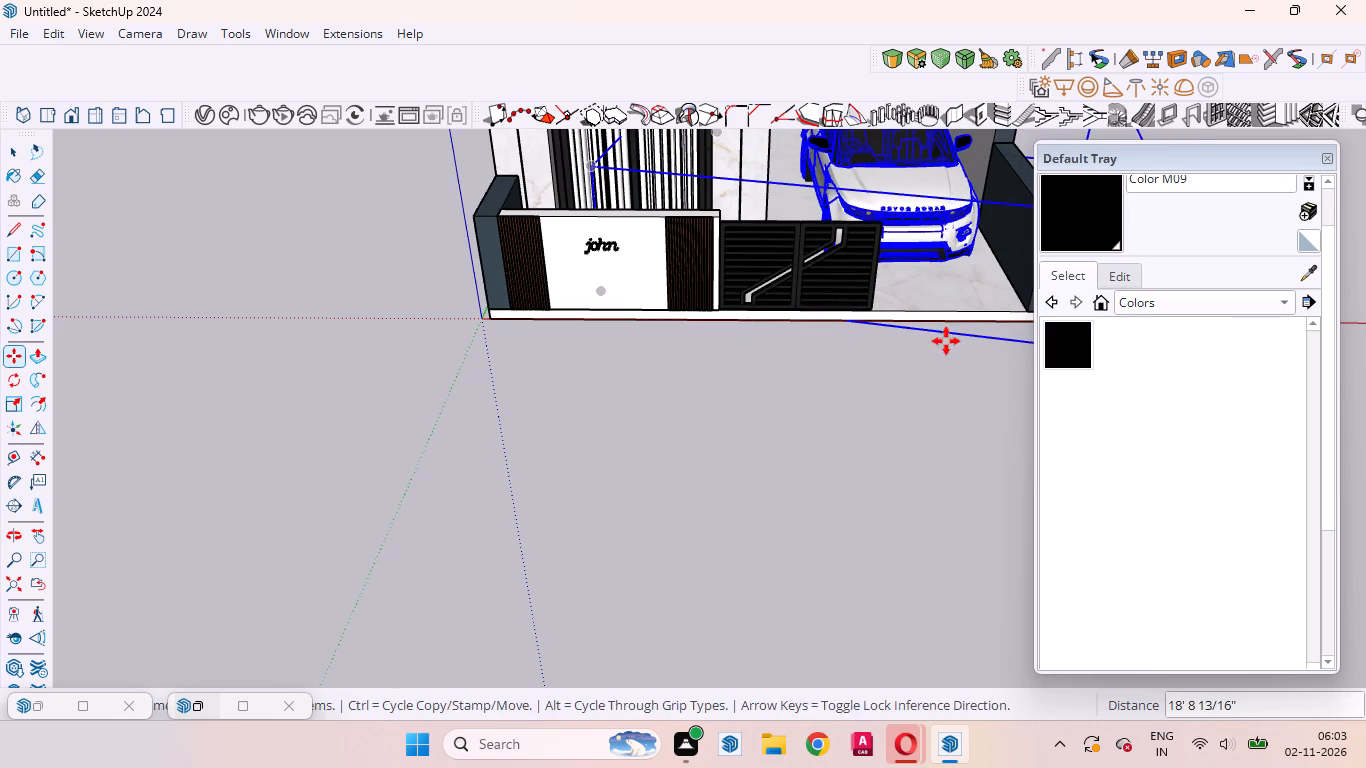
Raise the car about 2' 5" along the blue axis above the marble parking floor.
middle_drag(929, 356, 651, 222)
scroll(947, 593, down, 5)
scroll(926, 514, down, 9)
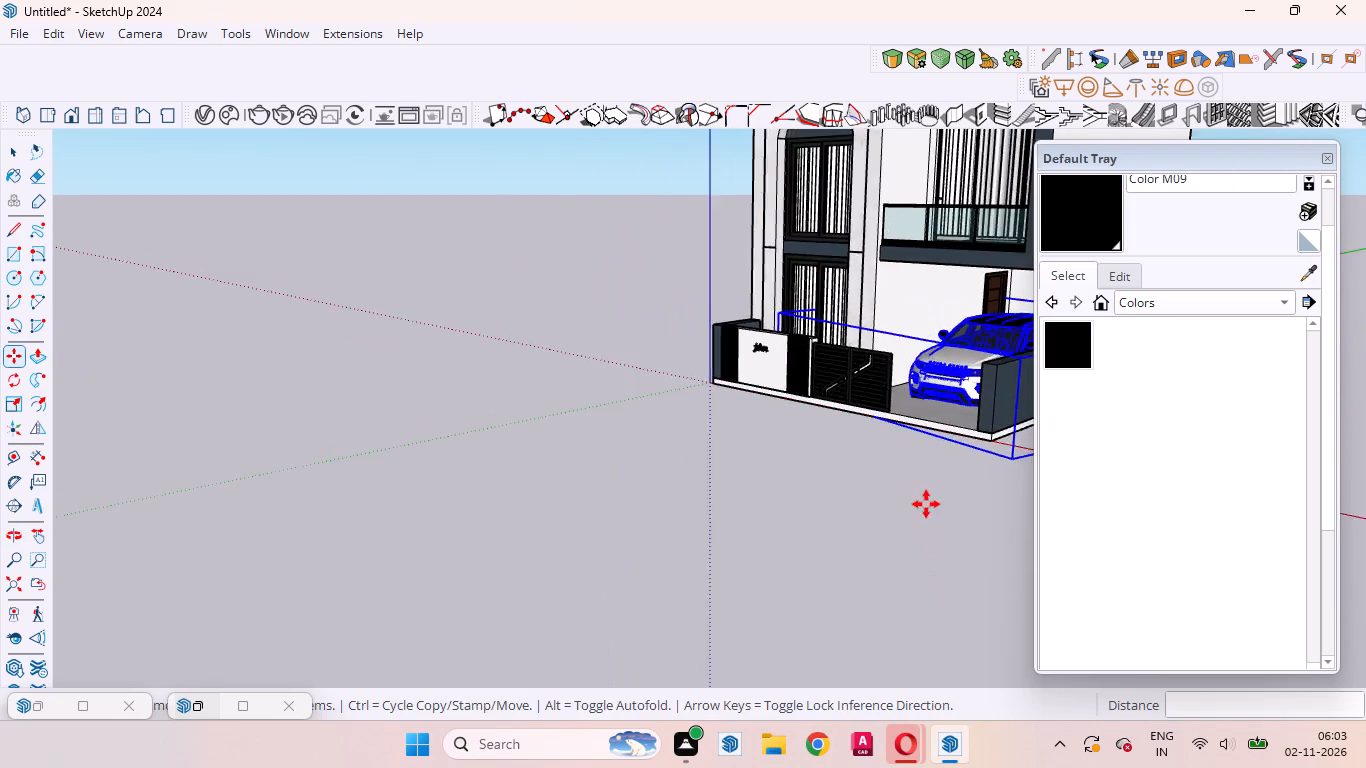
scroll(926, 504, down, 3)
middle_drag(905, 519, 1035, 427)
scroll(931, 399, up, 13)
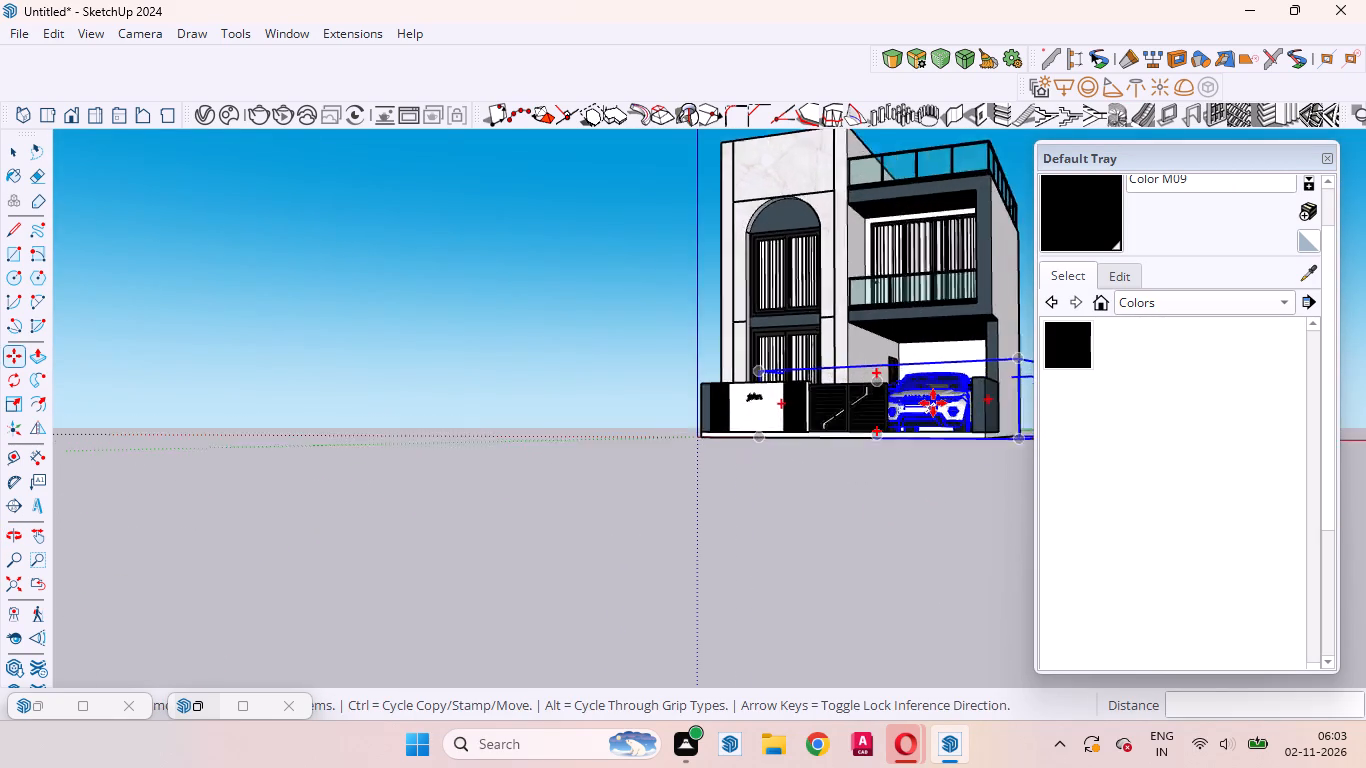
scroll(933, 403, up, 7)
middle_drag(949, 477, 1023, 630)
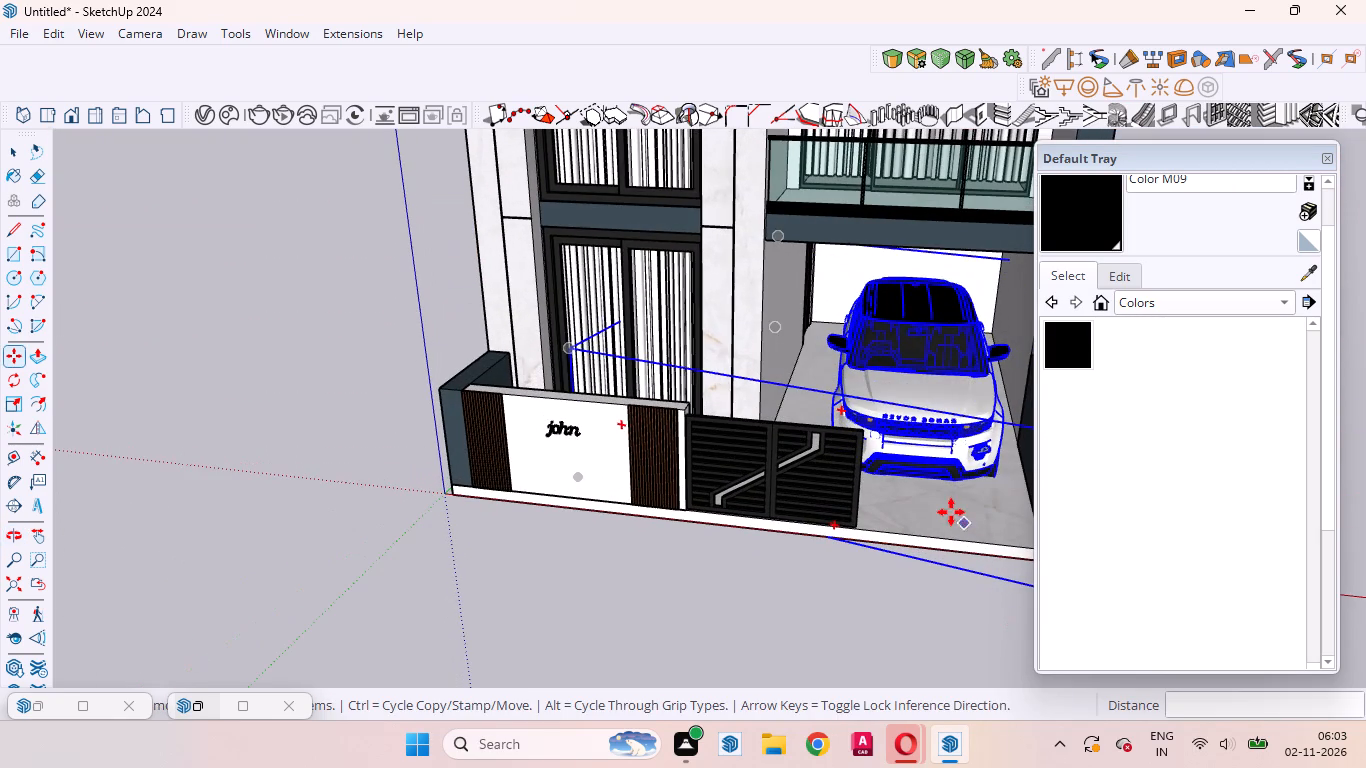
click(947, 505)
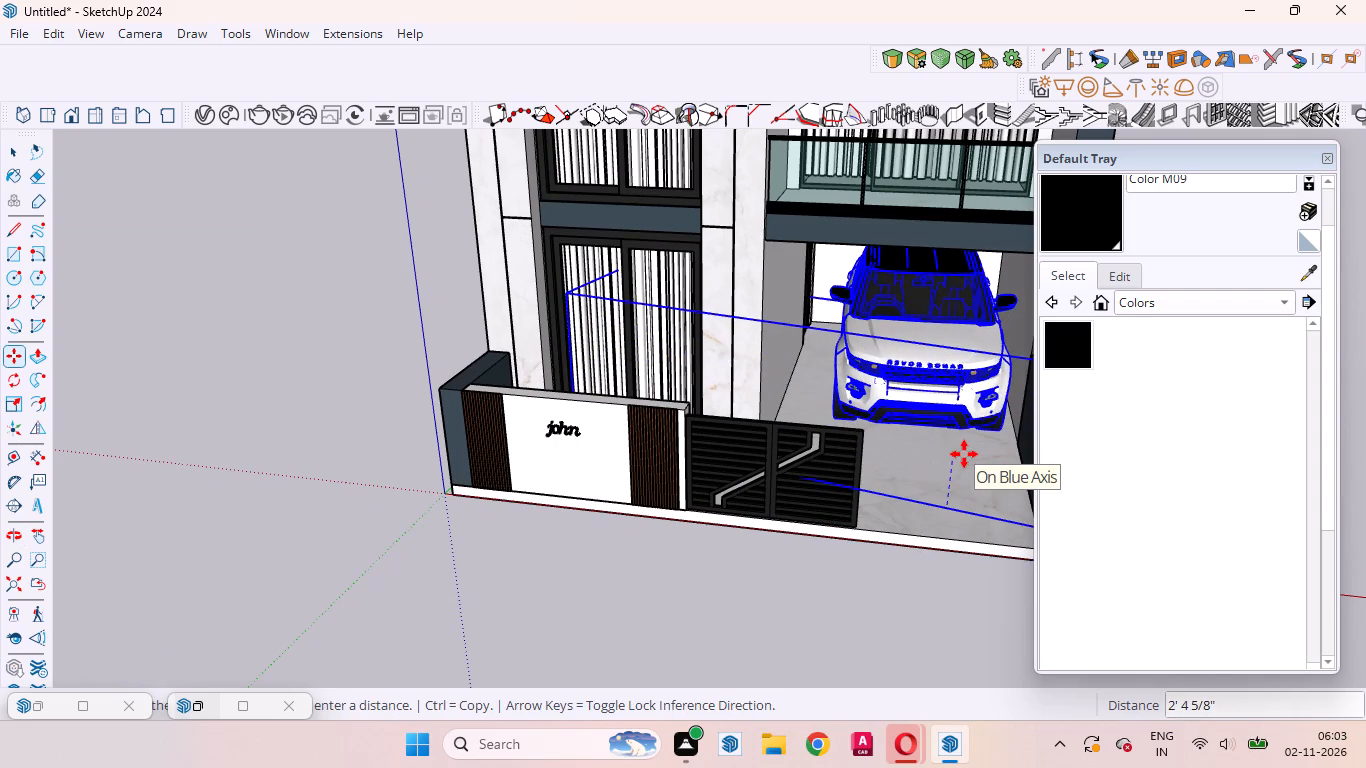
click(965, 448)
Lower the car about 2' 4" along the blue axis toward the marble parking floor.
scroll(975, 428, up, 17)
middle_drag(875, 482, 1186, 472)
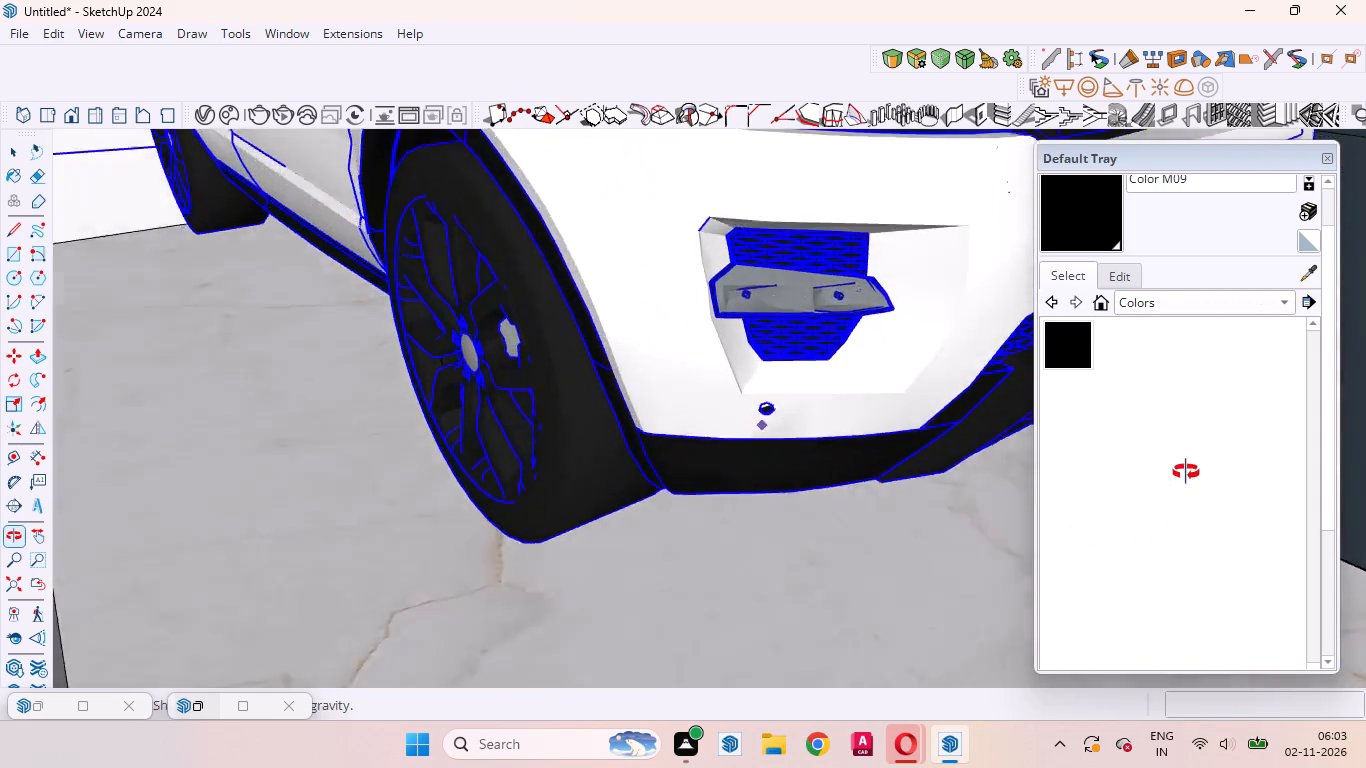
middle_drag(1186, 472, 833, 556)
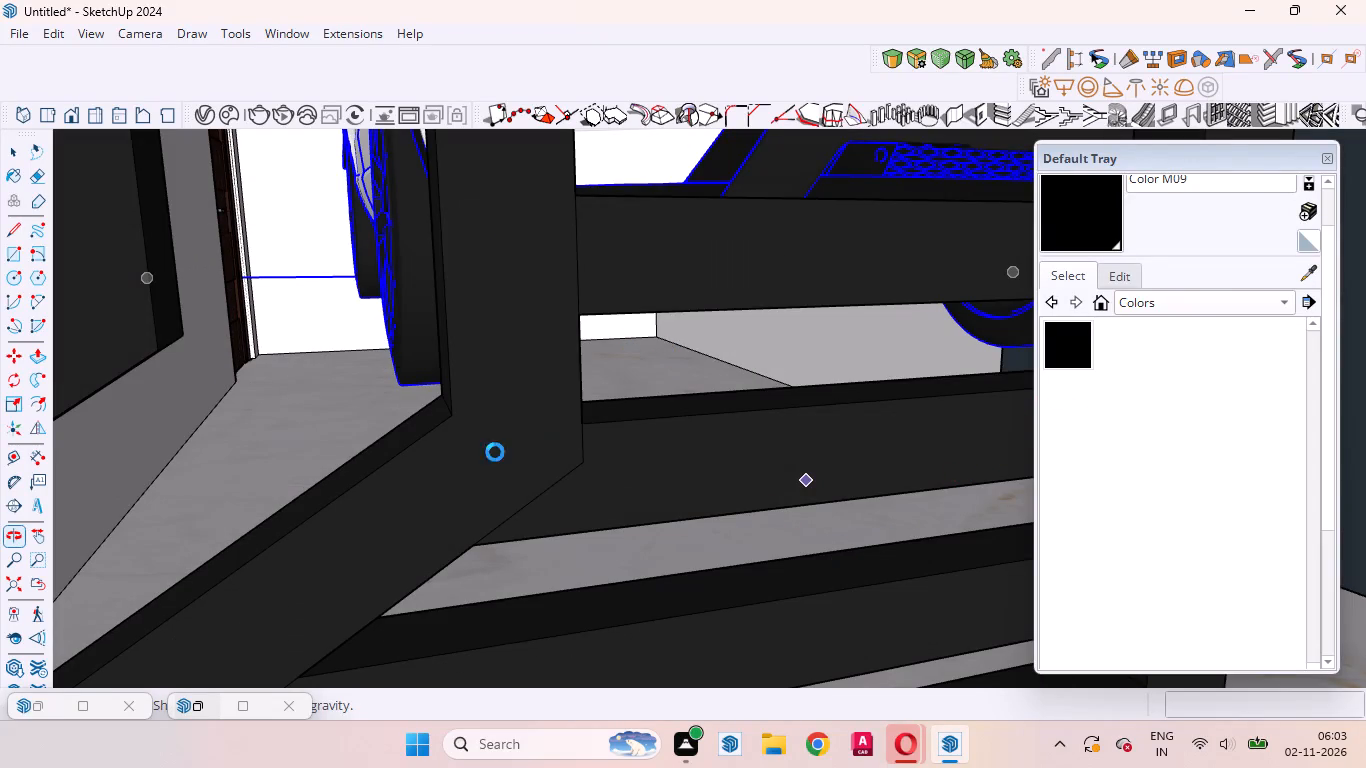
scroll(462, 458, down, 5)
scroll(511, 535, down, 4)
scroll(587, 440, down, 7)
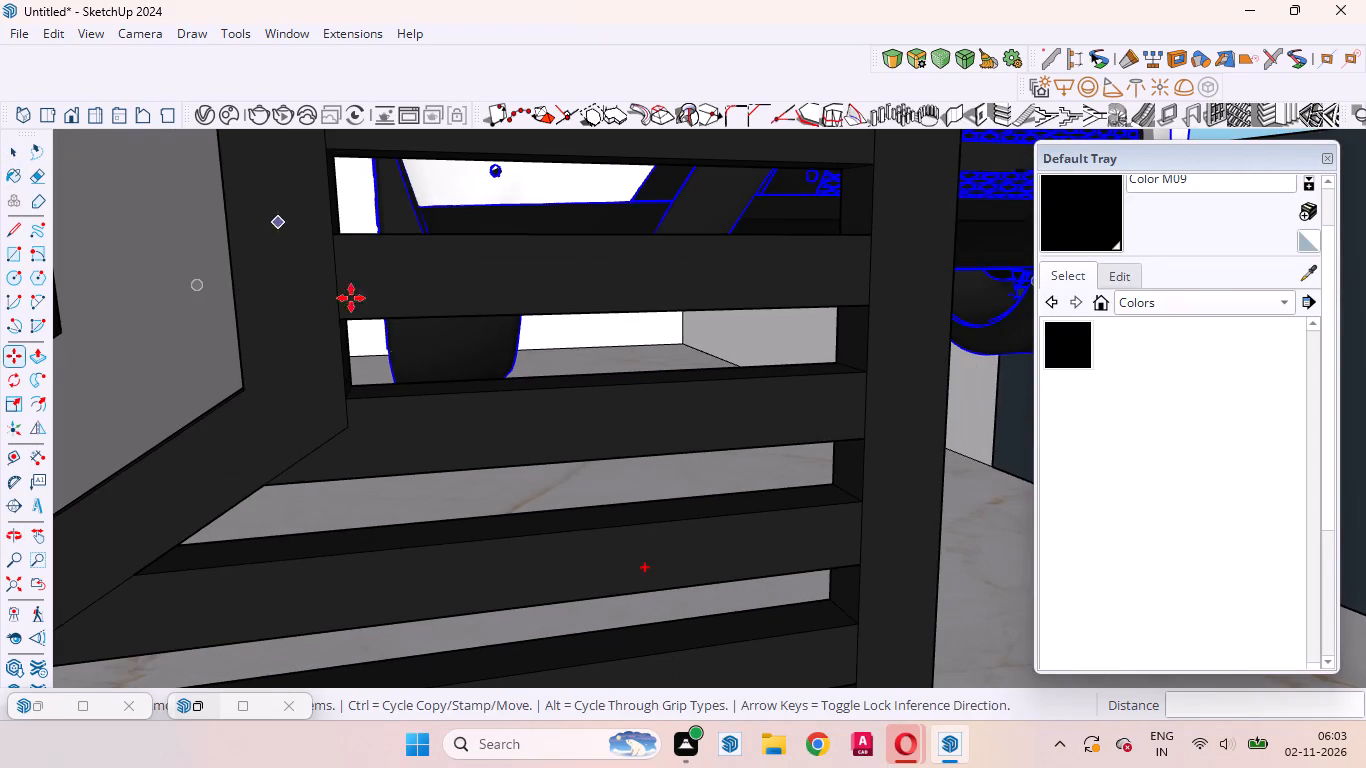
middle_drag(391, 409, 261, 527)
scroll(424, 397, down, 20)
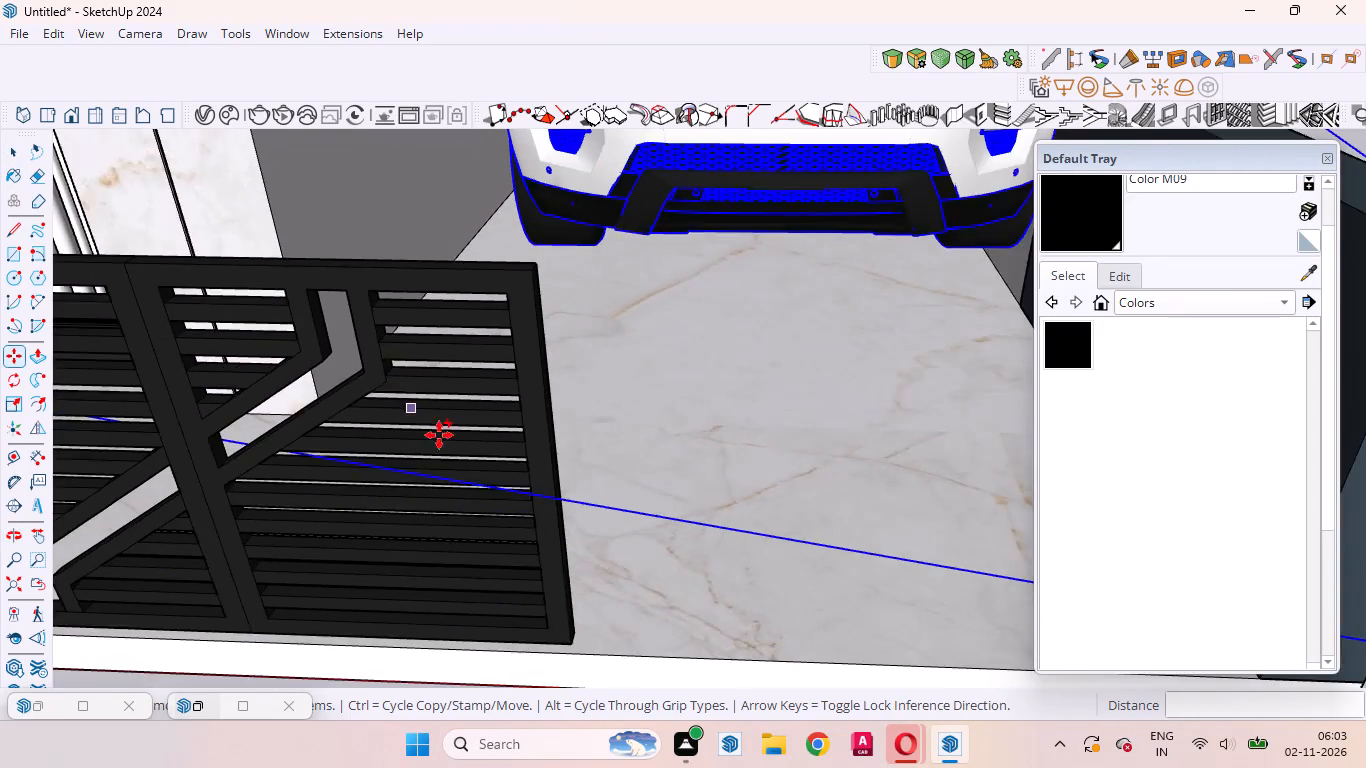
scroll(439, 435, down, 8)
middle_drag(724, 381, 738, 250)
scroll(664, 317, up, 3)
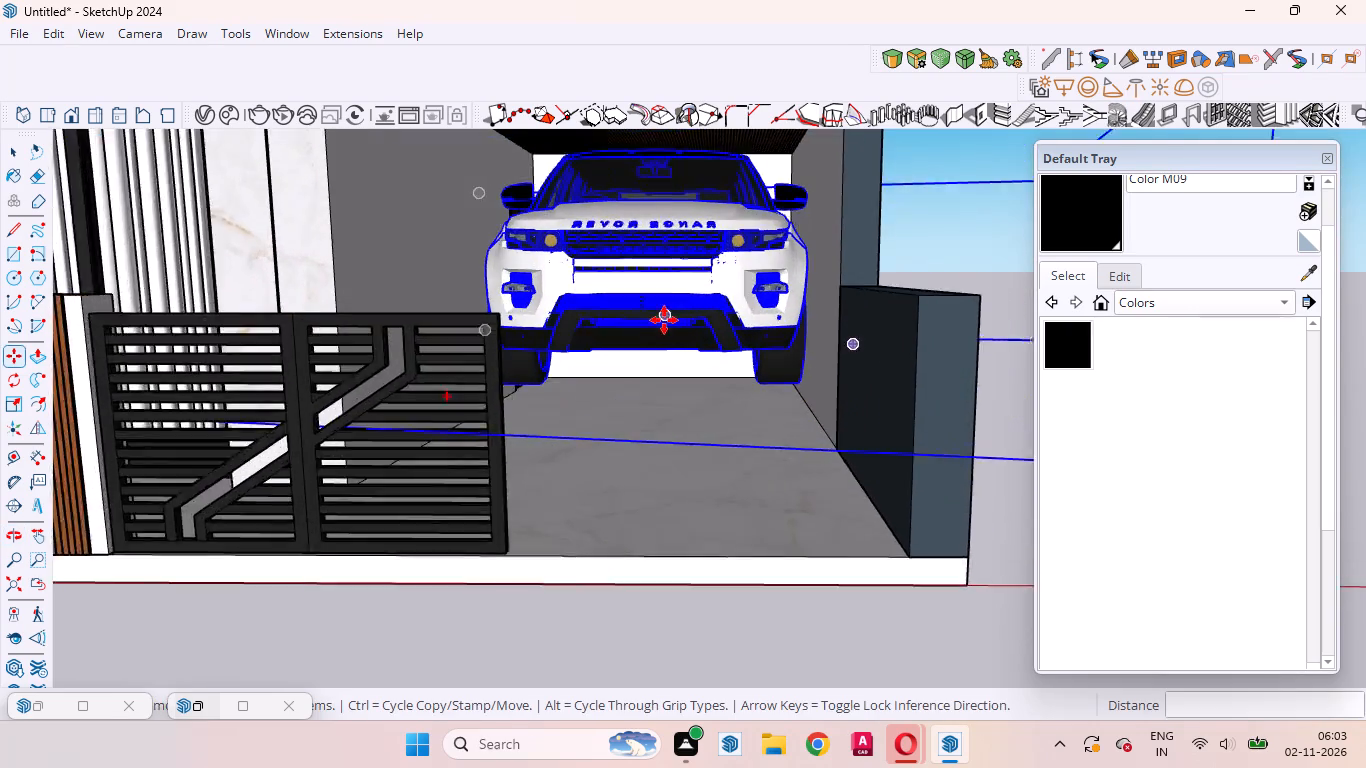
scroll(664, 320, up, 6)
click(671, 358)
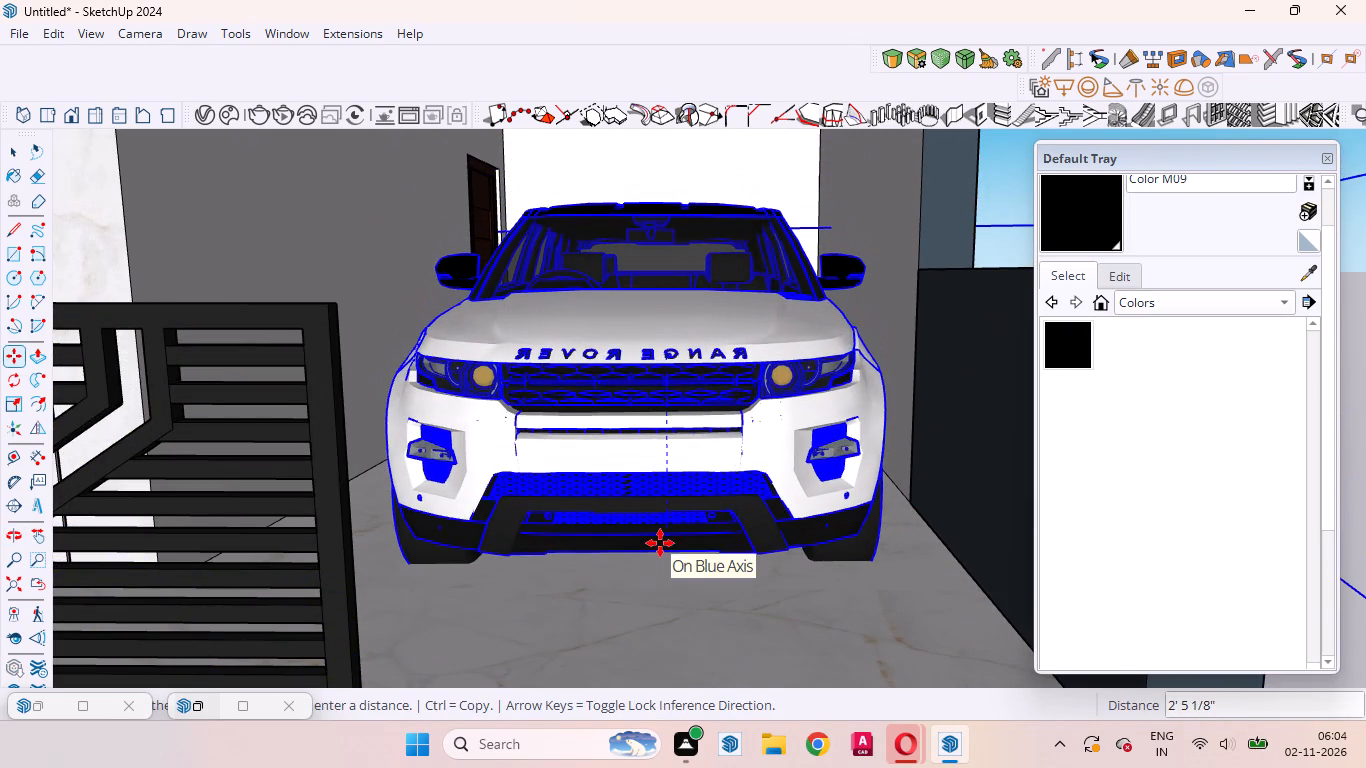
click(658, 534)
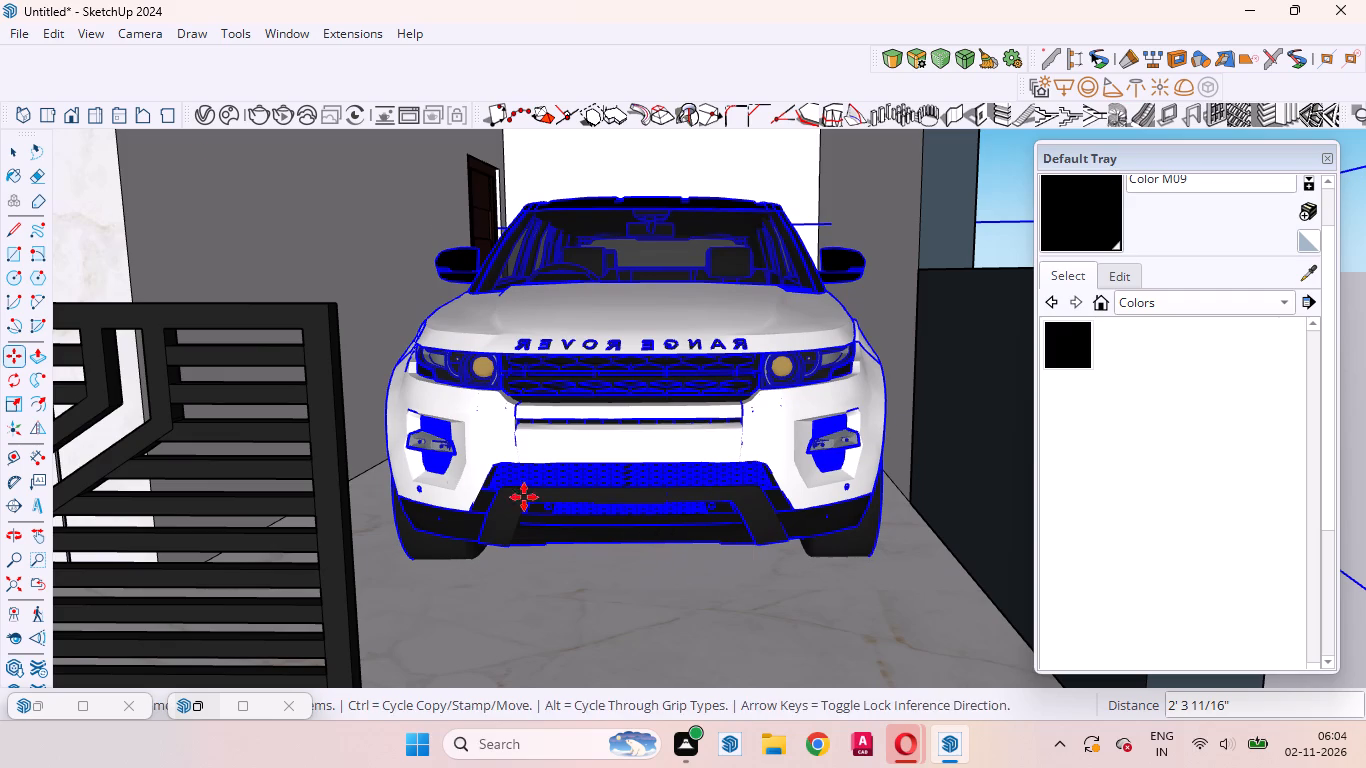
Raise the car about 1 13/16" along the blue axis so its front tyre clears the floor surface.
middle_drag(426, 460, 826, 618)
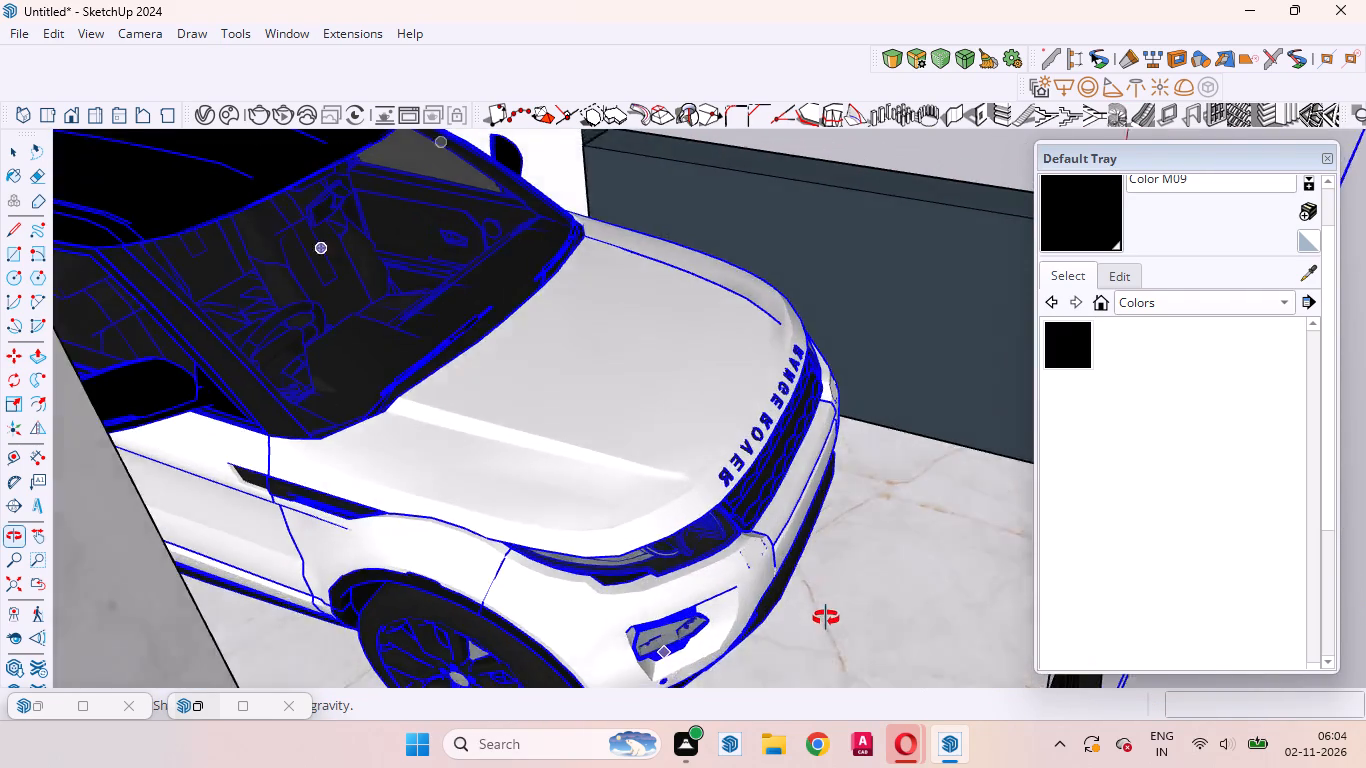
middle_drag(826, 618, 594, 709)
scroll(467, 621, up, 18)
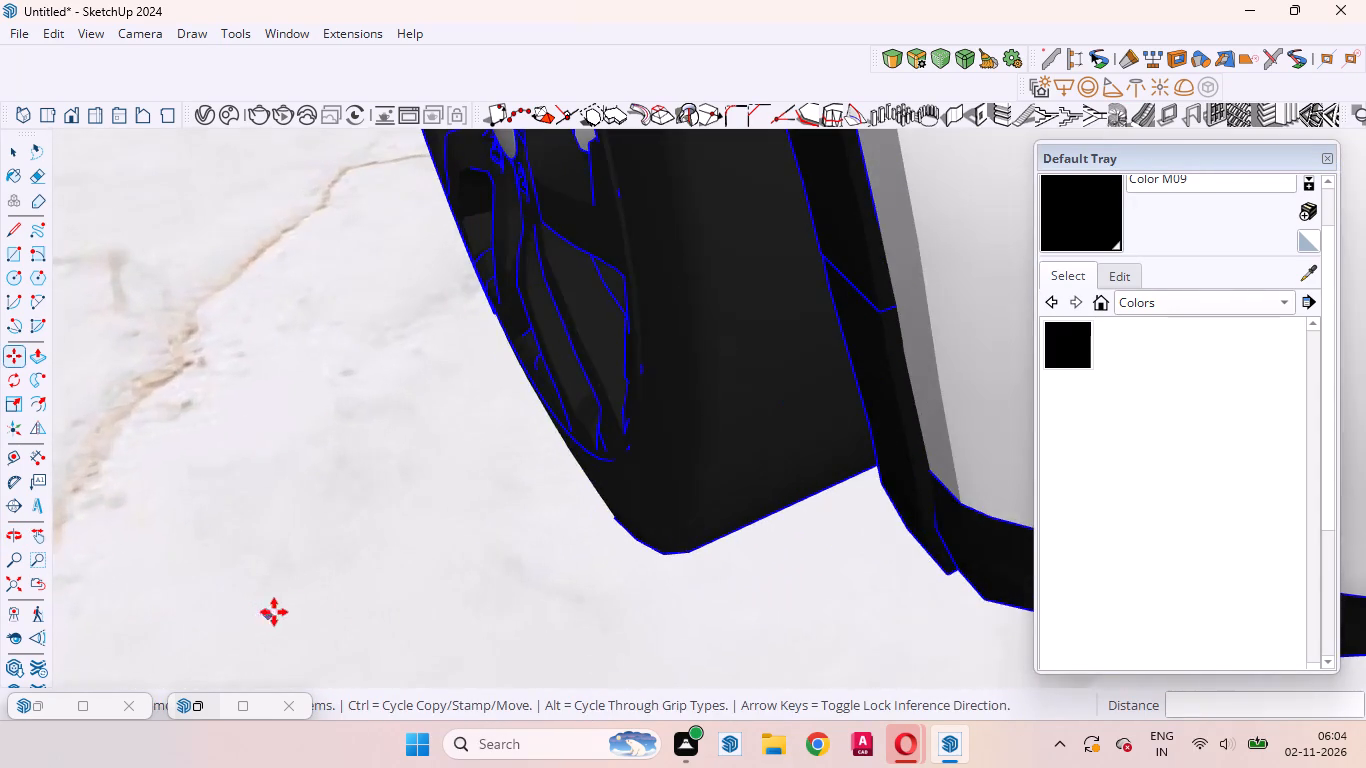
middle_drag(343, 624, 522, 428)
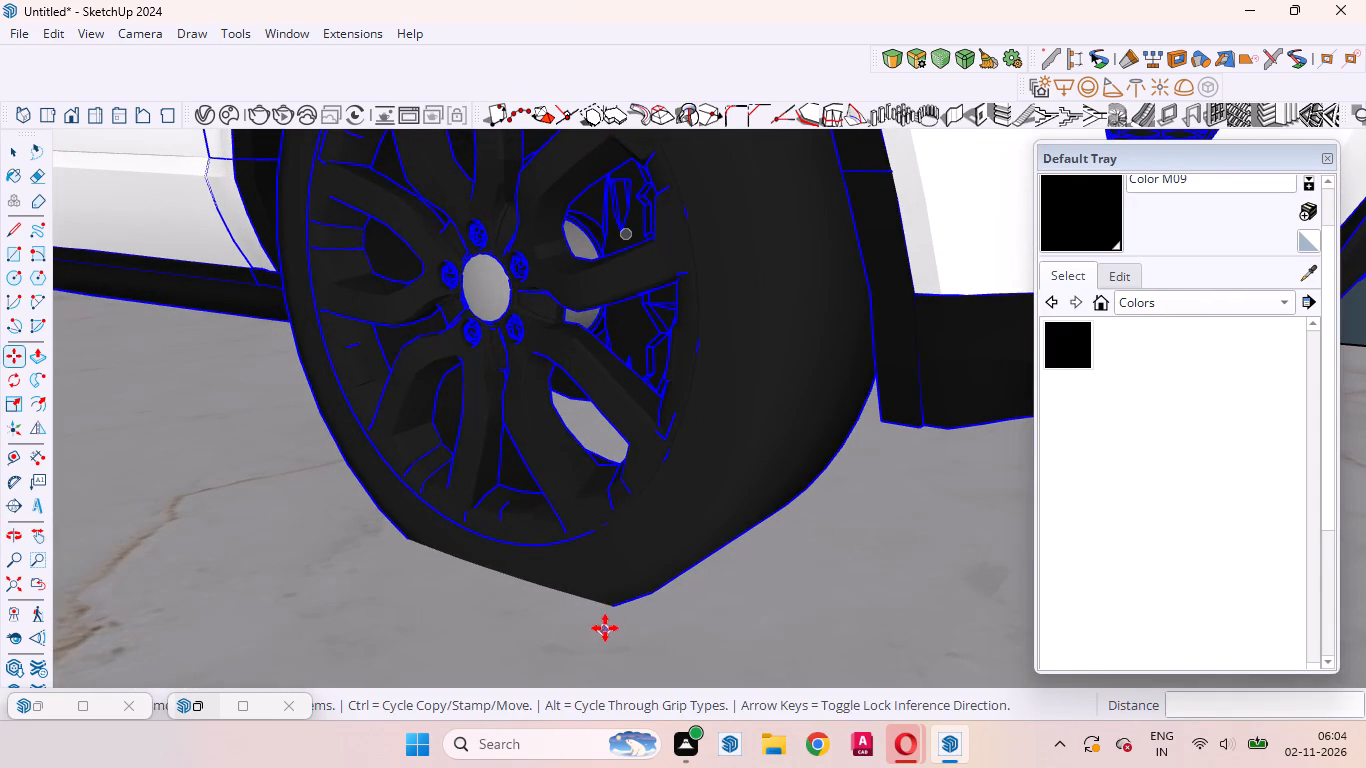
click(605, 628)
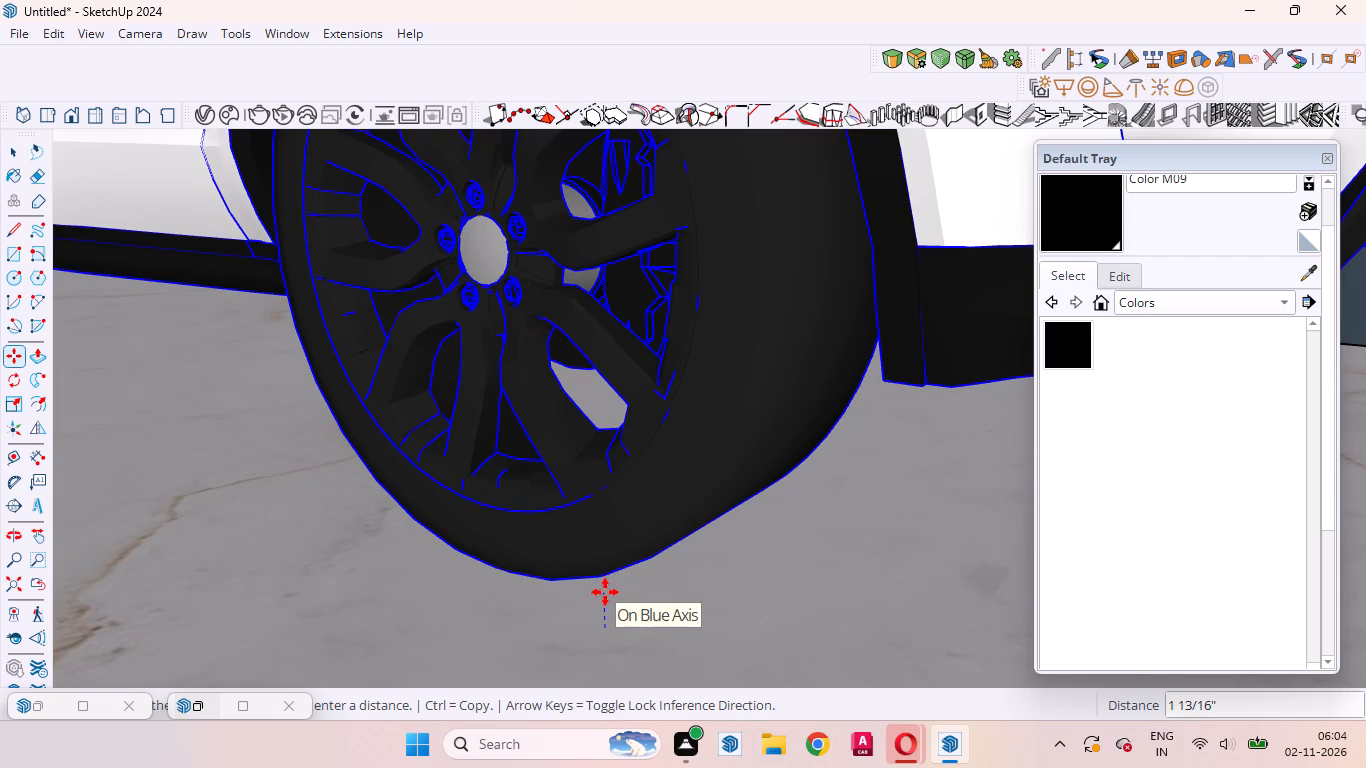
click(605, 592)
Nudge the car about 1", working close up at the bottom of its front wheel.
scroll(517, 575, up, 7)
middle_drag(517, 586, 569, 450)
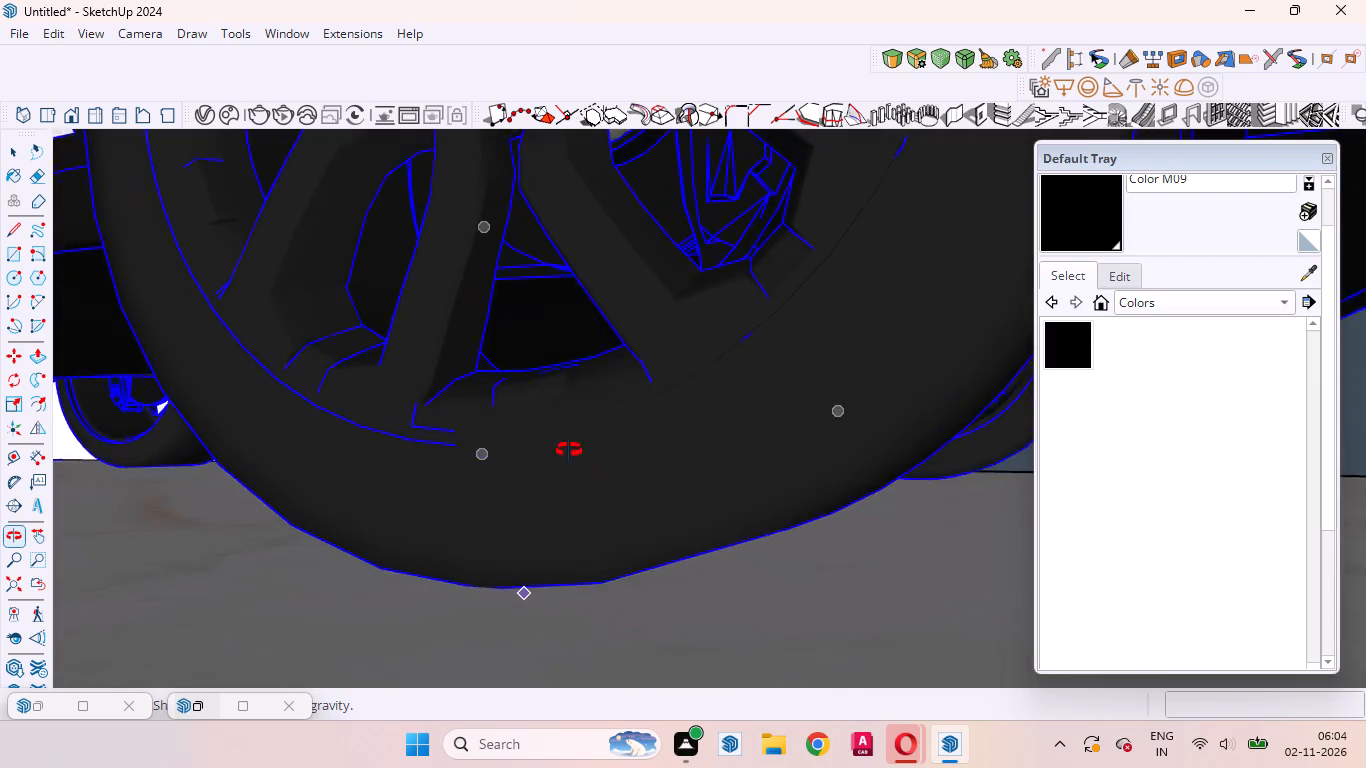
middle_drag(569, 450, 574, 417)
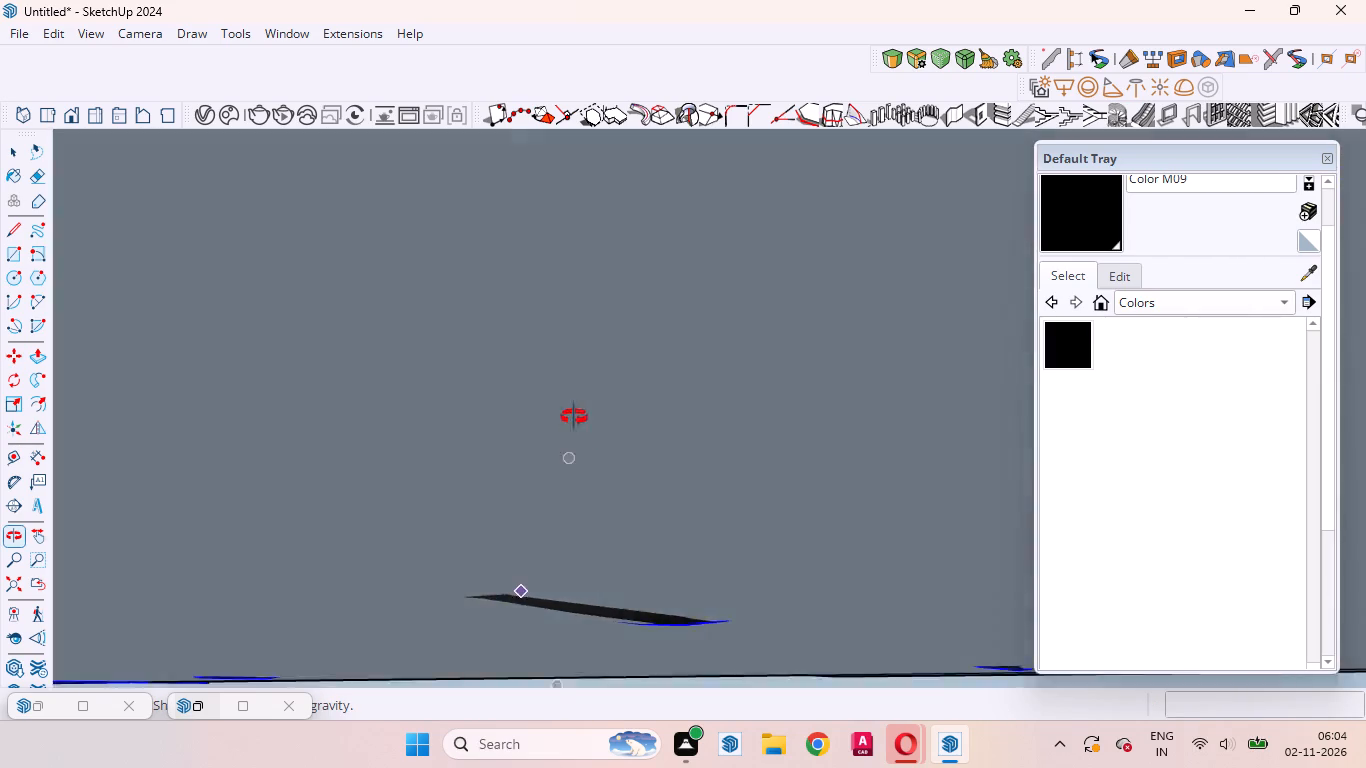
middle_drag(574, 417, 668, 642)
click(634, 647)
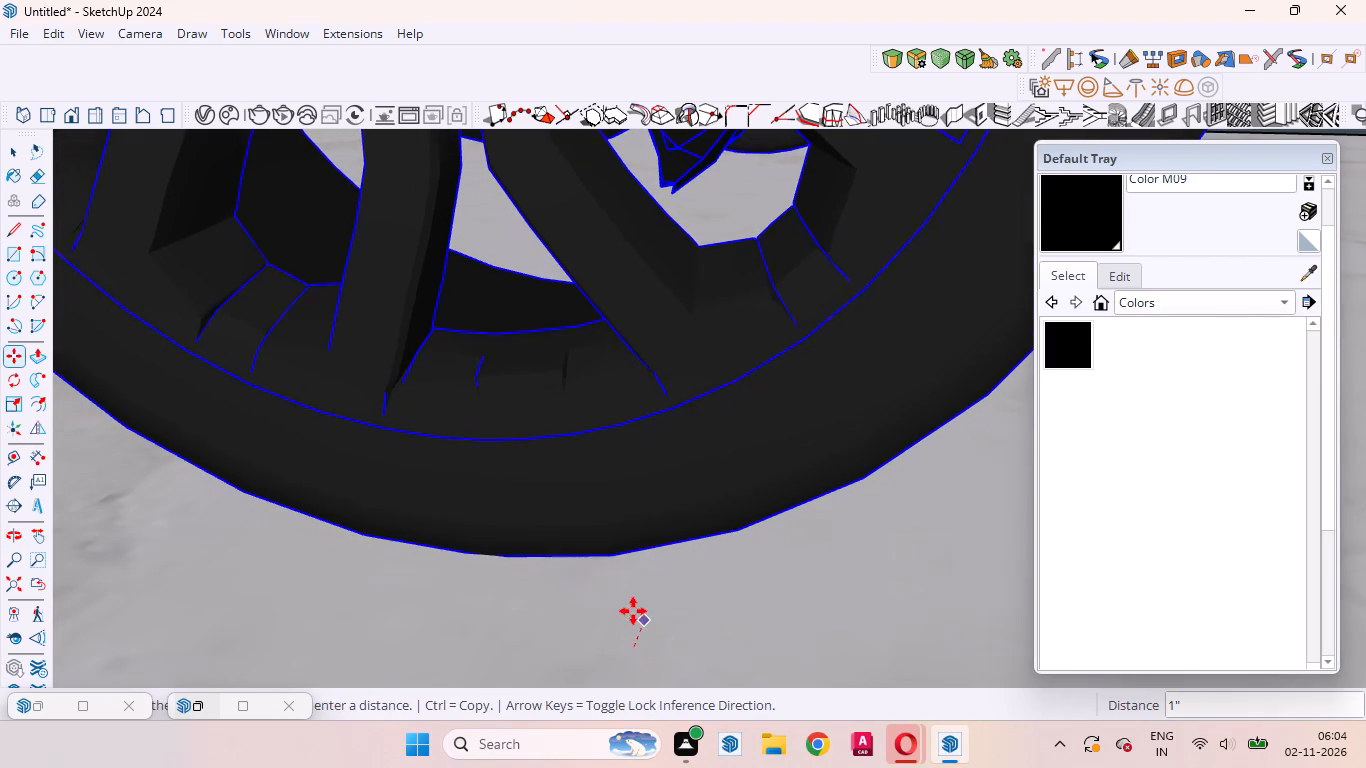
click(629, 605)
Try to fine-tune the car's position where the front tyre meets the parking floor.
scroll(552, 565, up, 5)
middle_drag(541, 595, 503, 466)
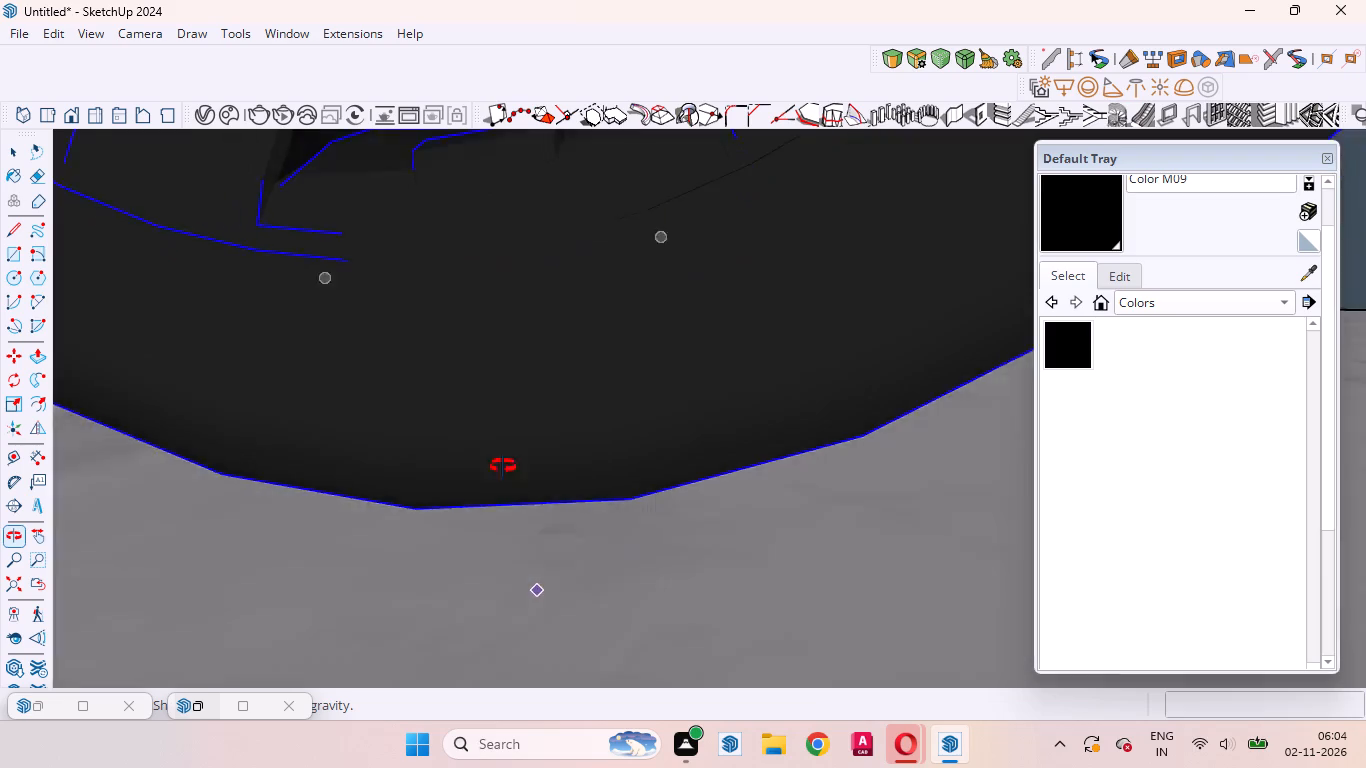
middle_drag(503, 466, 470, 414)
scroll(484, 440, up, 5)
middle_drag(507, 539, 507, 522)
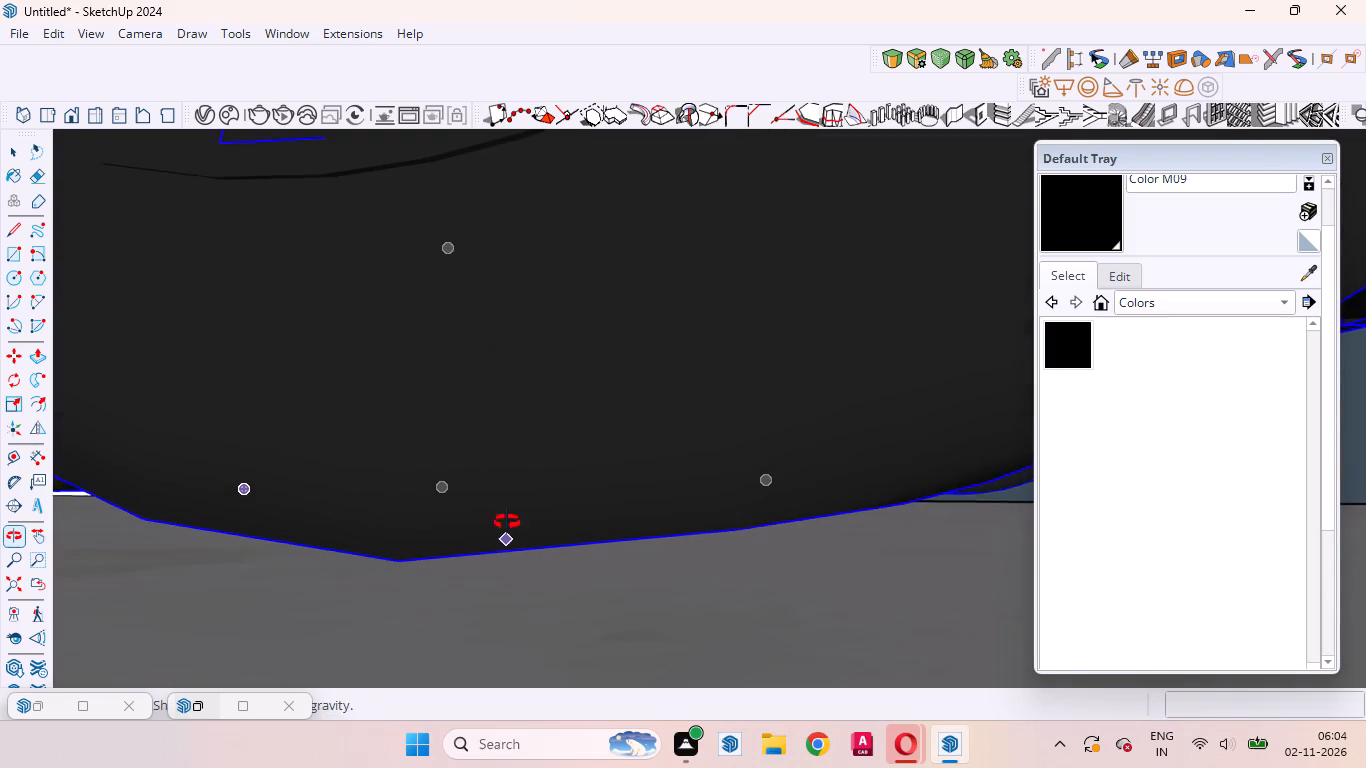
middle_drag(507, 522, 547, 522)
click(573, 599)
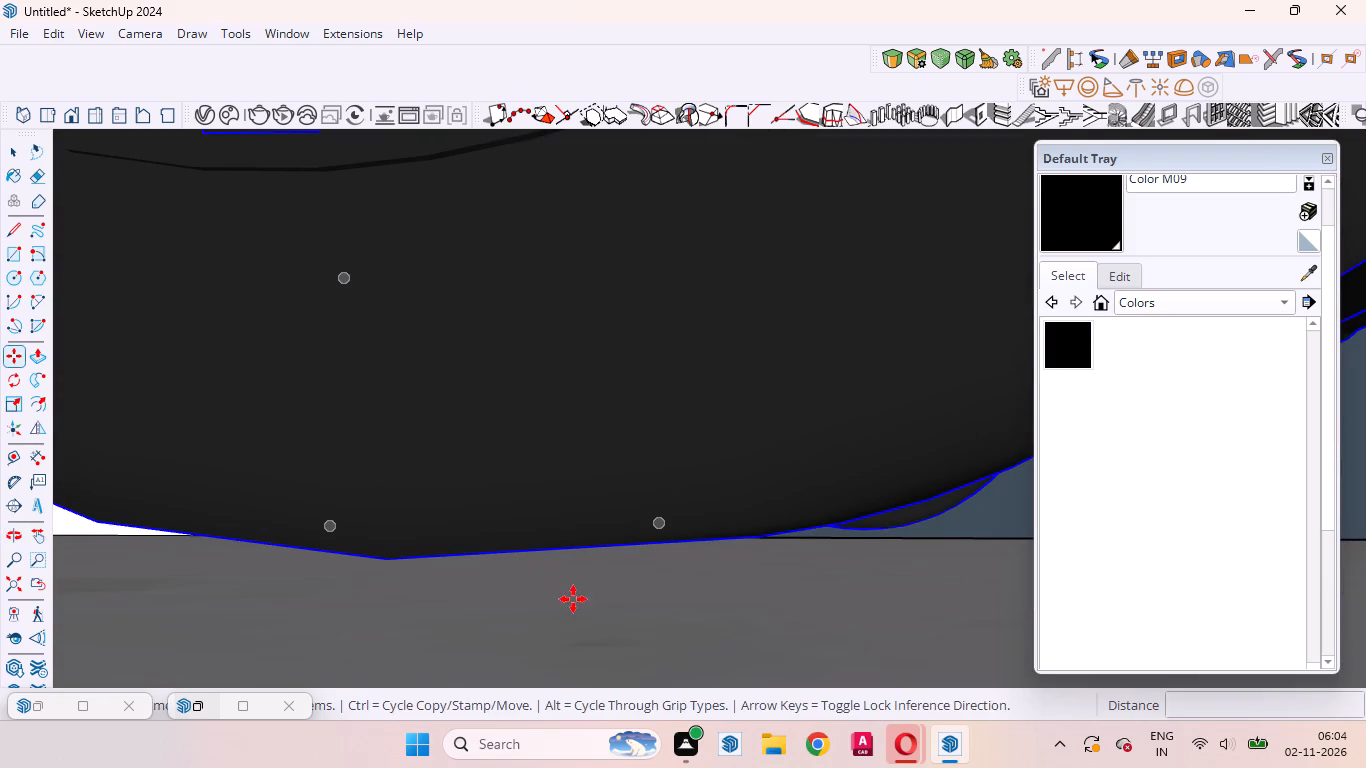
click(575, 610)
Move the car down about 1 1/4" along the blue axis to seat its tyres on the floor.
scroll(514, 580, up, 5)
middle_drag(554, 598, 164, 608)
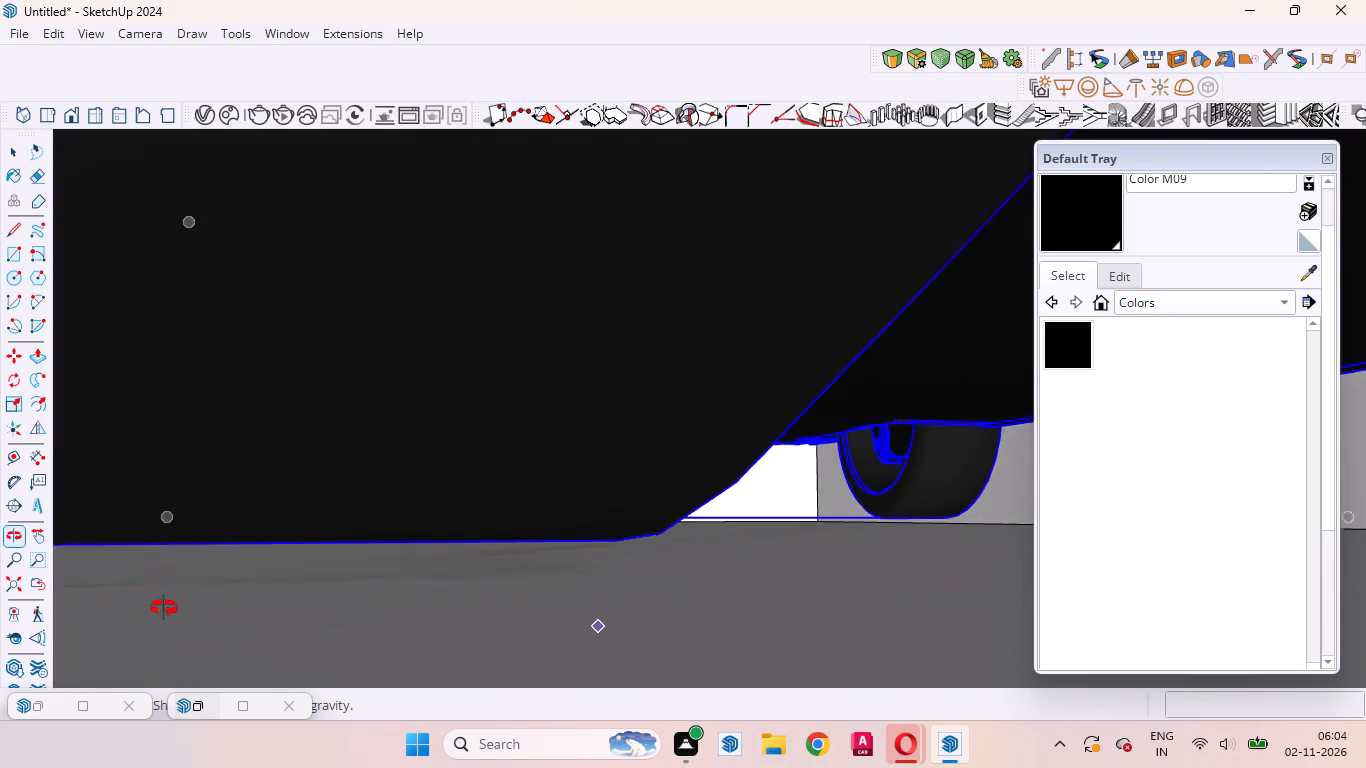
middle_drag(164, 608, 0, 655)
scroll(556, 519, down, 12)
scroll(842, 518, down, 5)
middle_drag(821, 532, 549, 507)
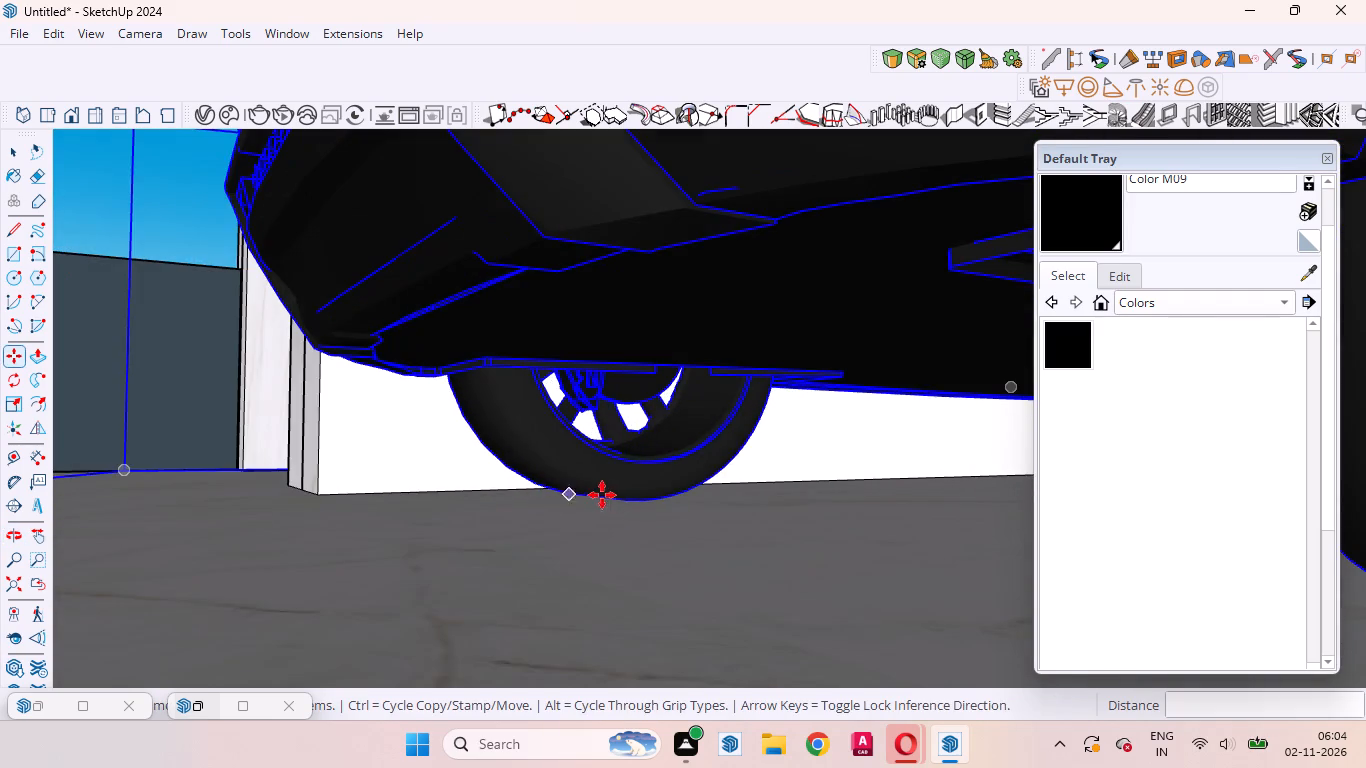
scroll(607, 495, up, 3)
click(667, 446)
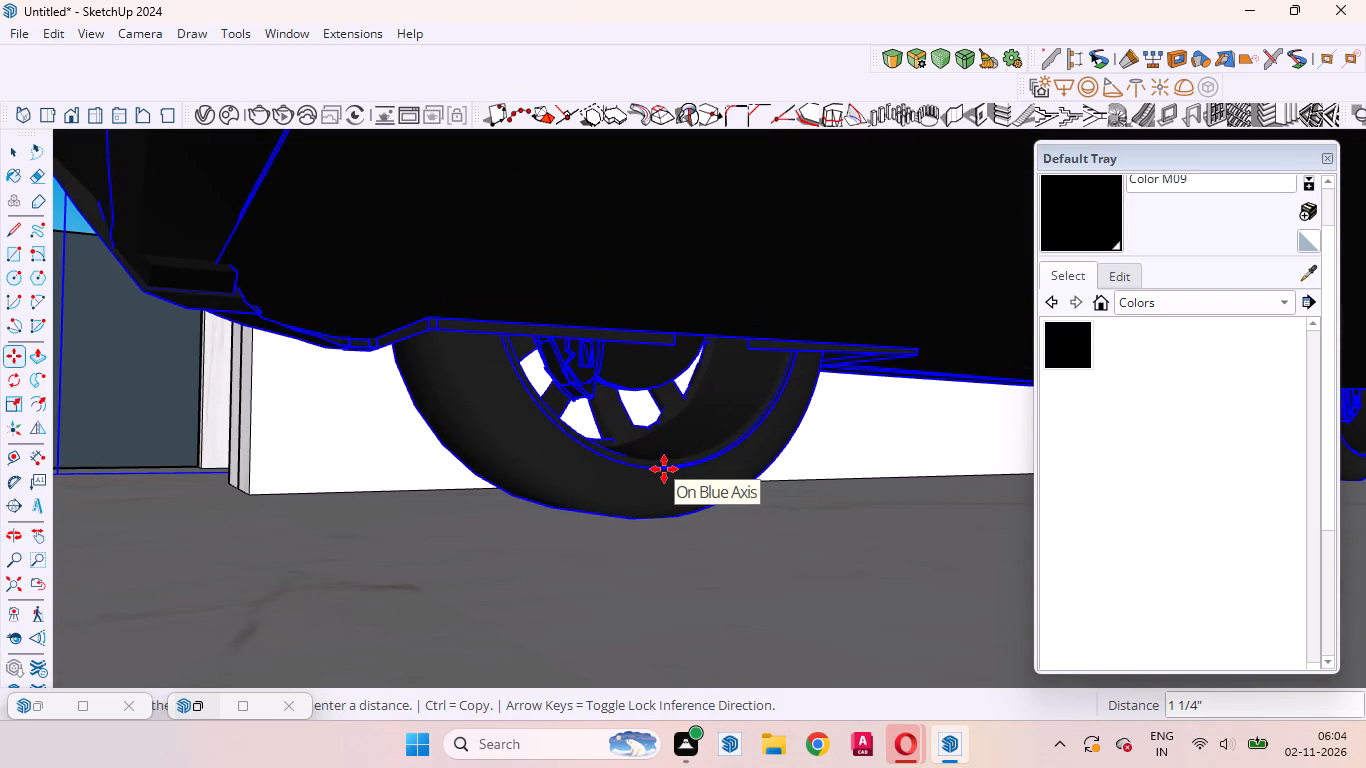
click(664, 469)
Move the car about 4' 3 1/2" deeper into the parking bay under the balcony, and deselect it.
scroll(652, 519, up, 7)
middle_drag(641, 567, 705, 469)
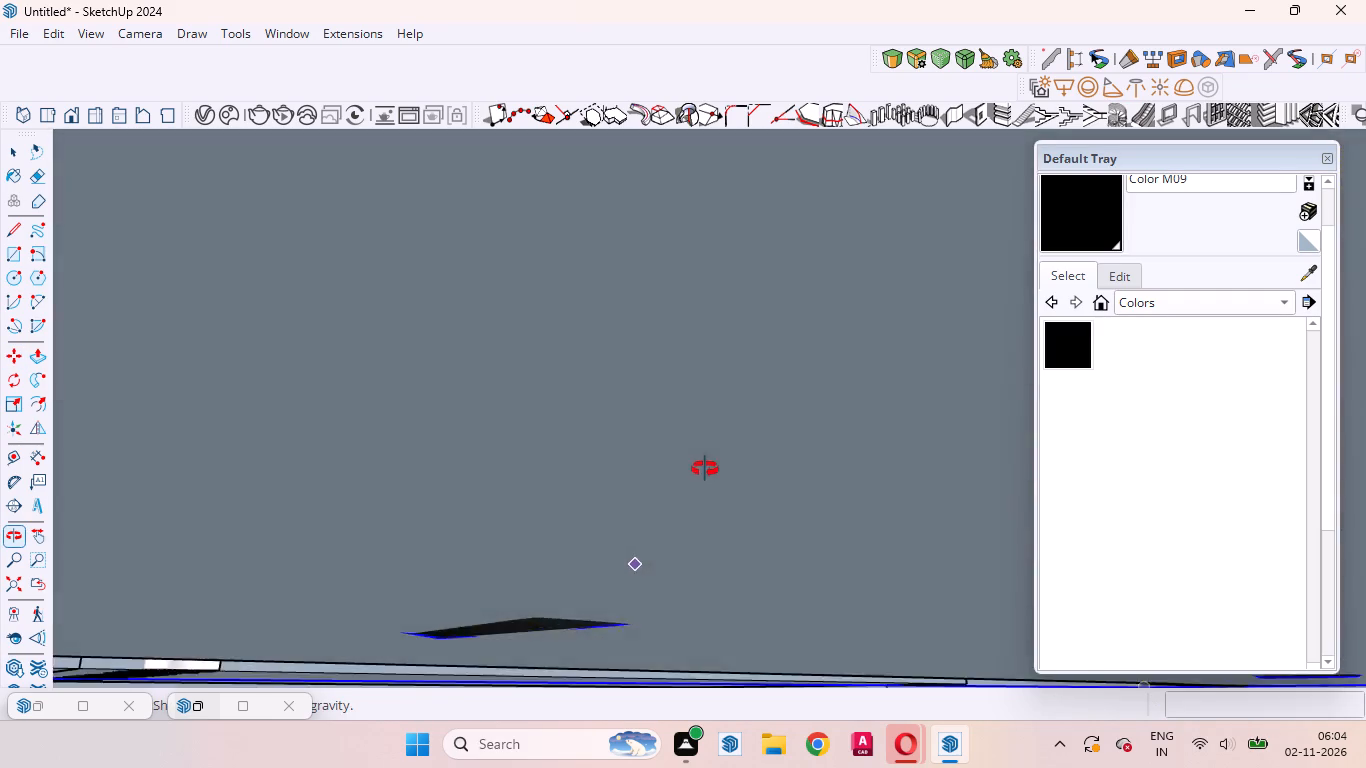
middle_drag(705, 469, 784, 618)
scroll(833, 599, down, 20)
scroll(833, 599, down, 3)
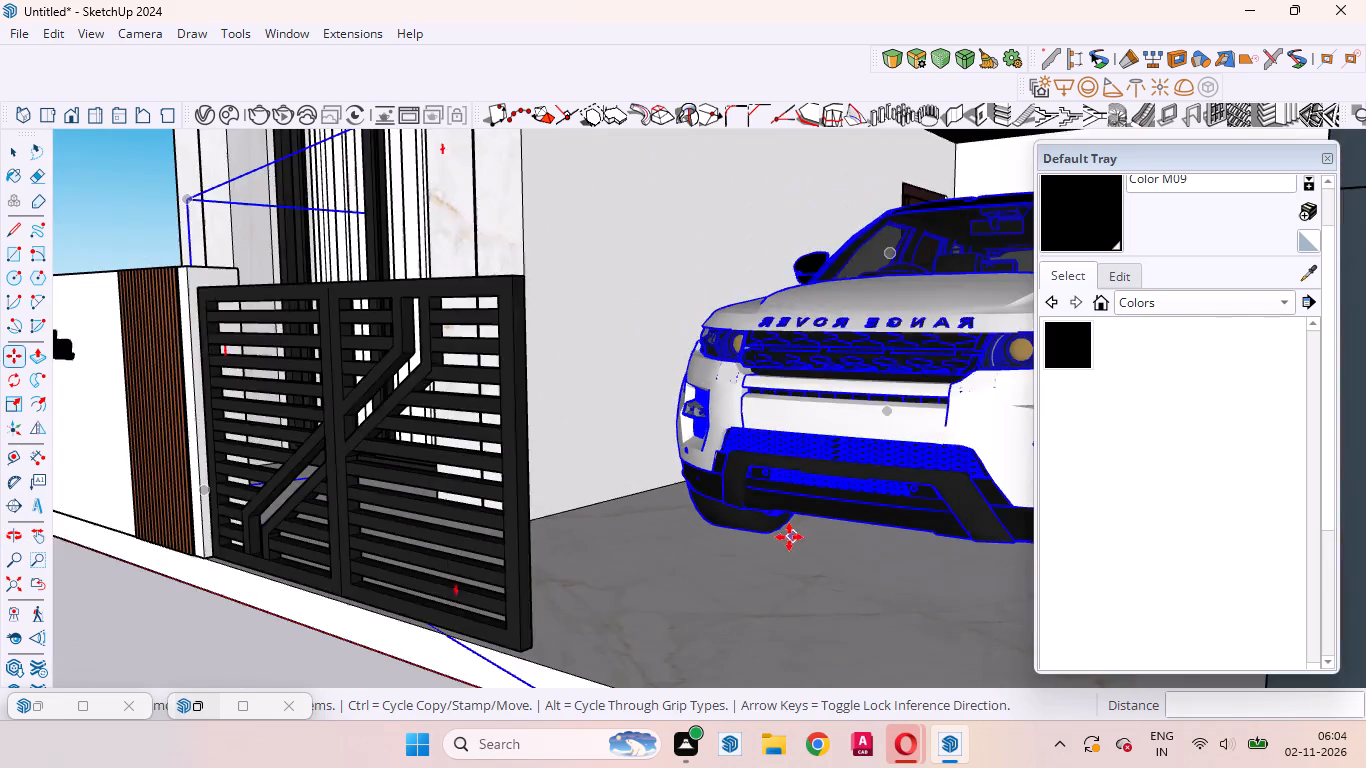
scroll(789, 537, down, 12)
middle_drag(818, 554, 1105, 663)
scroll(880, 492, up, 3)
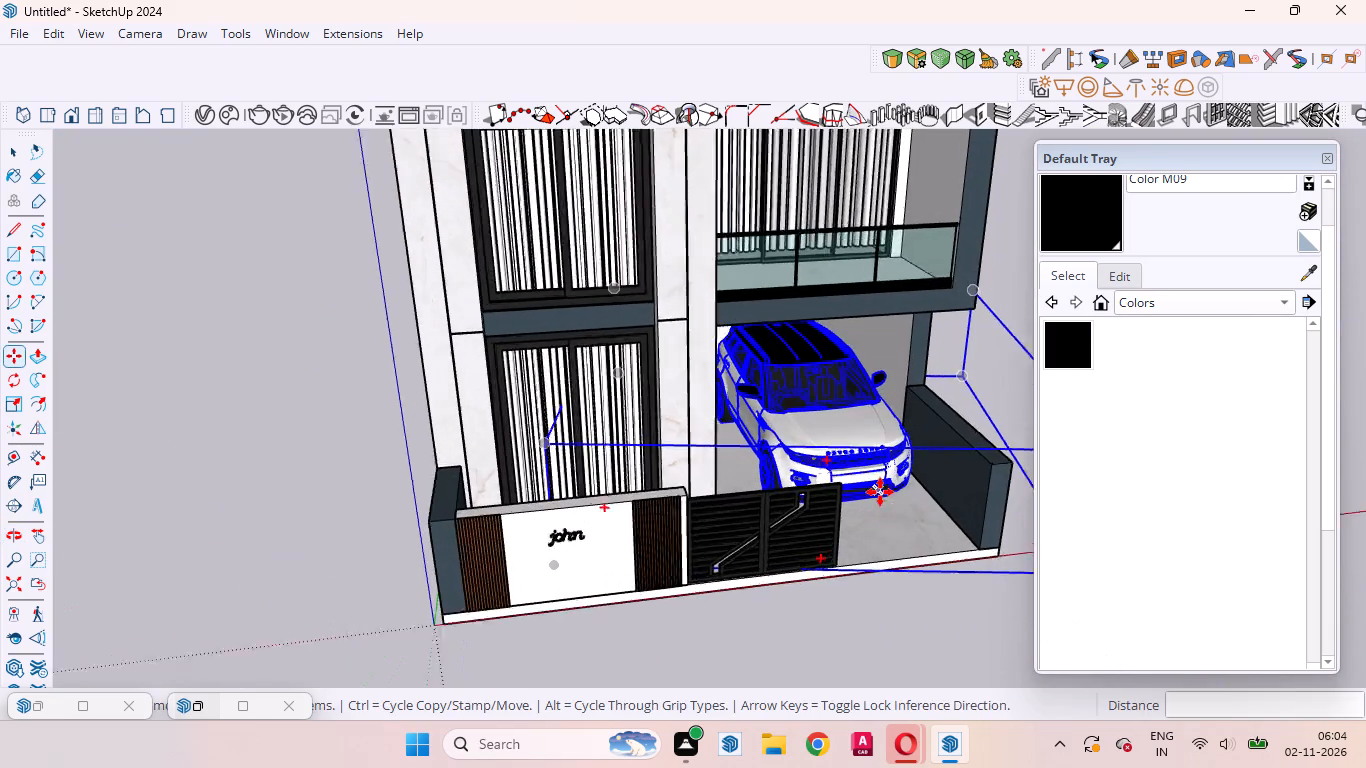
scroll(880, 492, up, 4)
middle_drag(863, 569, 786, 577)
click(854, 578)
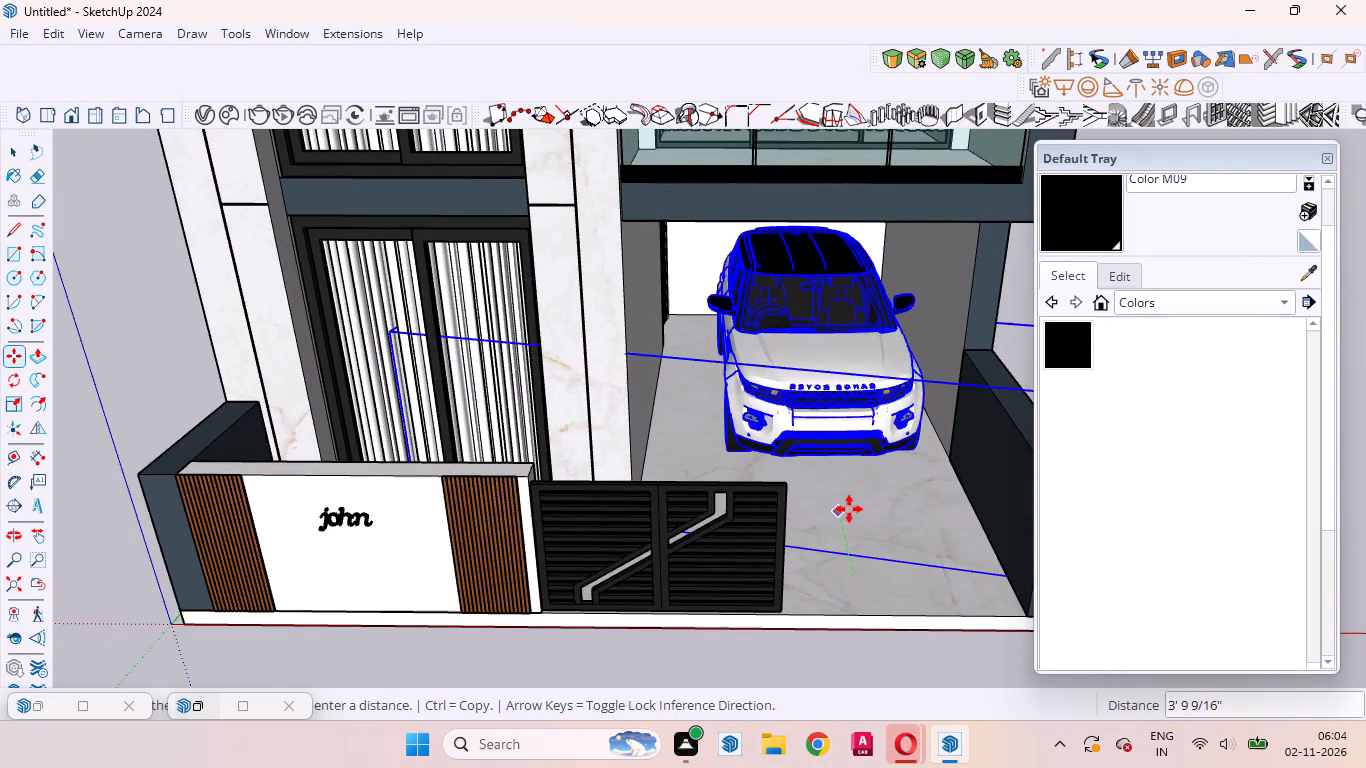
click(845, 502)
scroll(832, 455, up, 2)
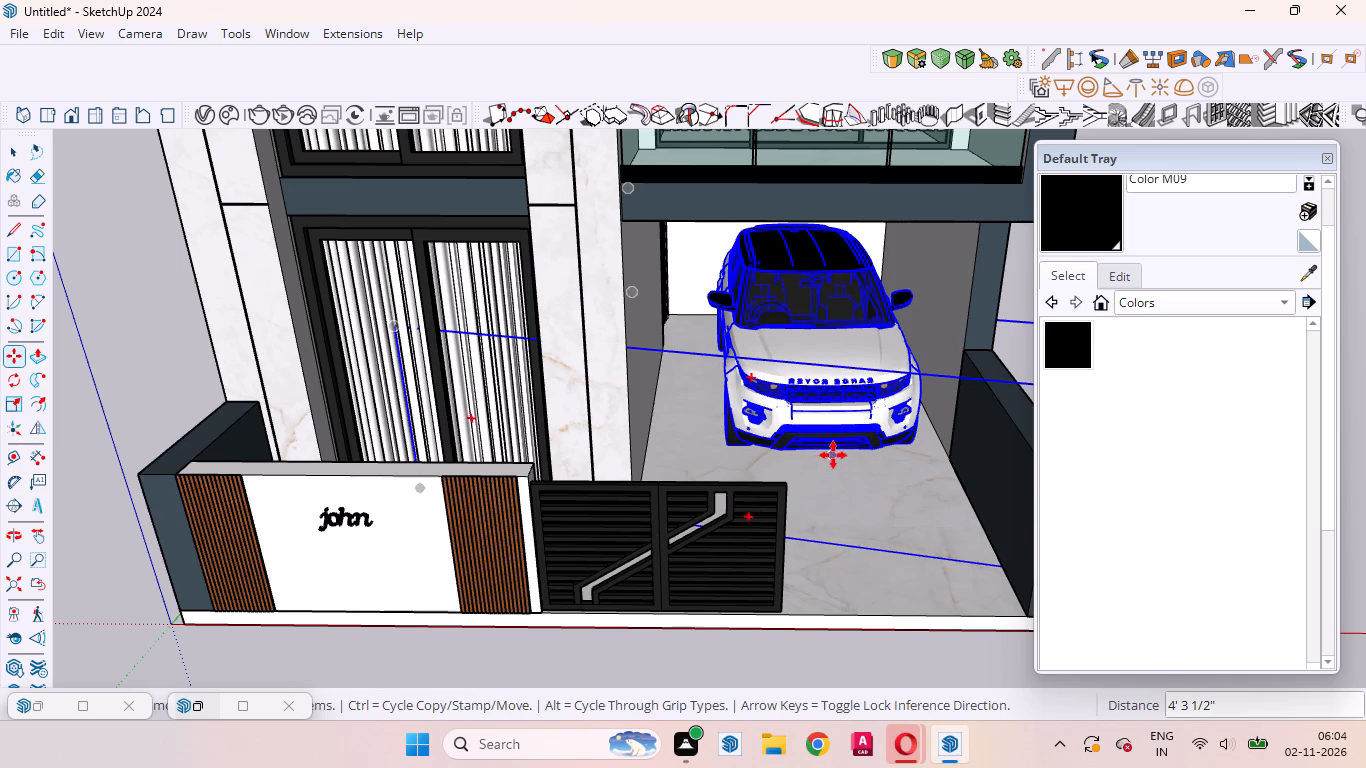
scroll(833, 455, up, 4)
middle_drag(838, 491, 1007, 472)
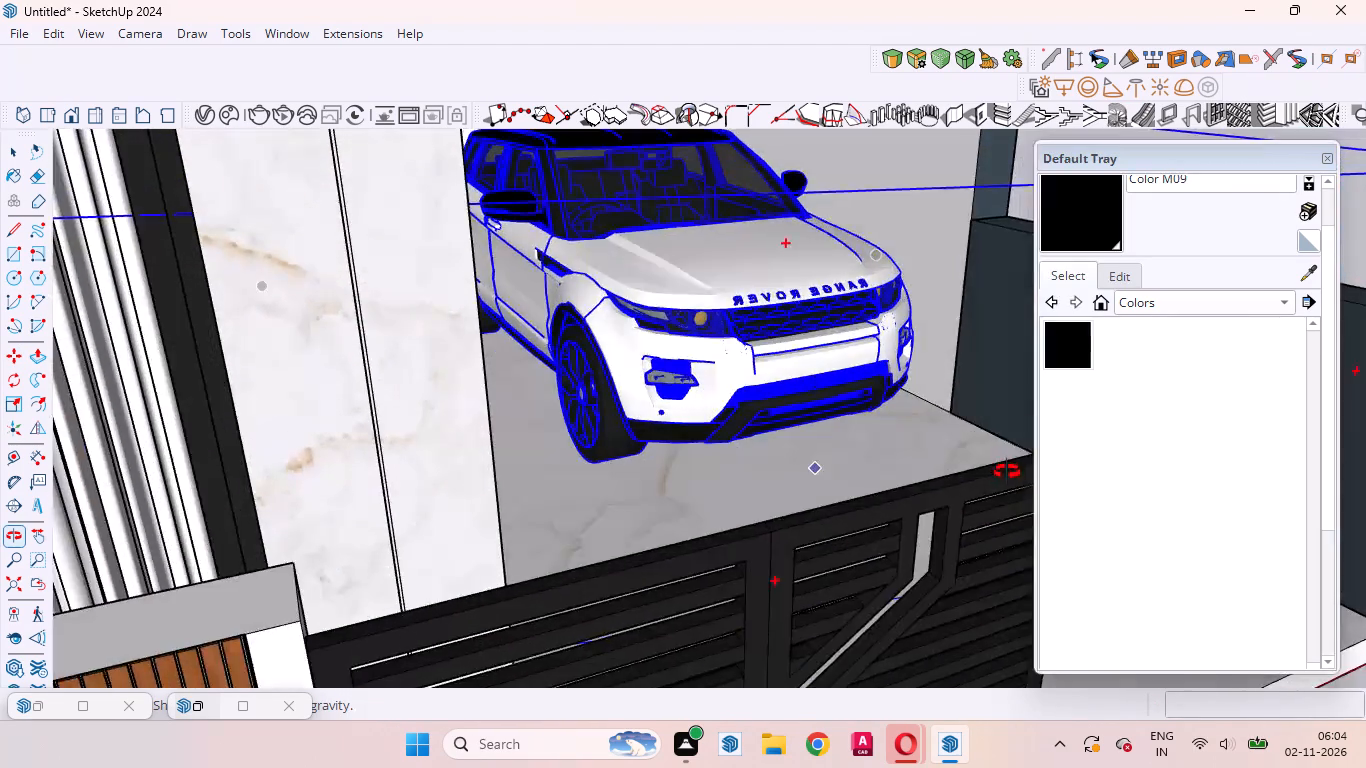
middle_drag(1007, 472, 585, 477)
scroll(647, 449, down, 18)
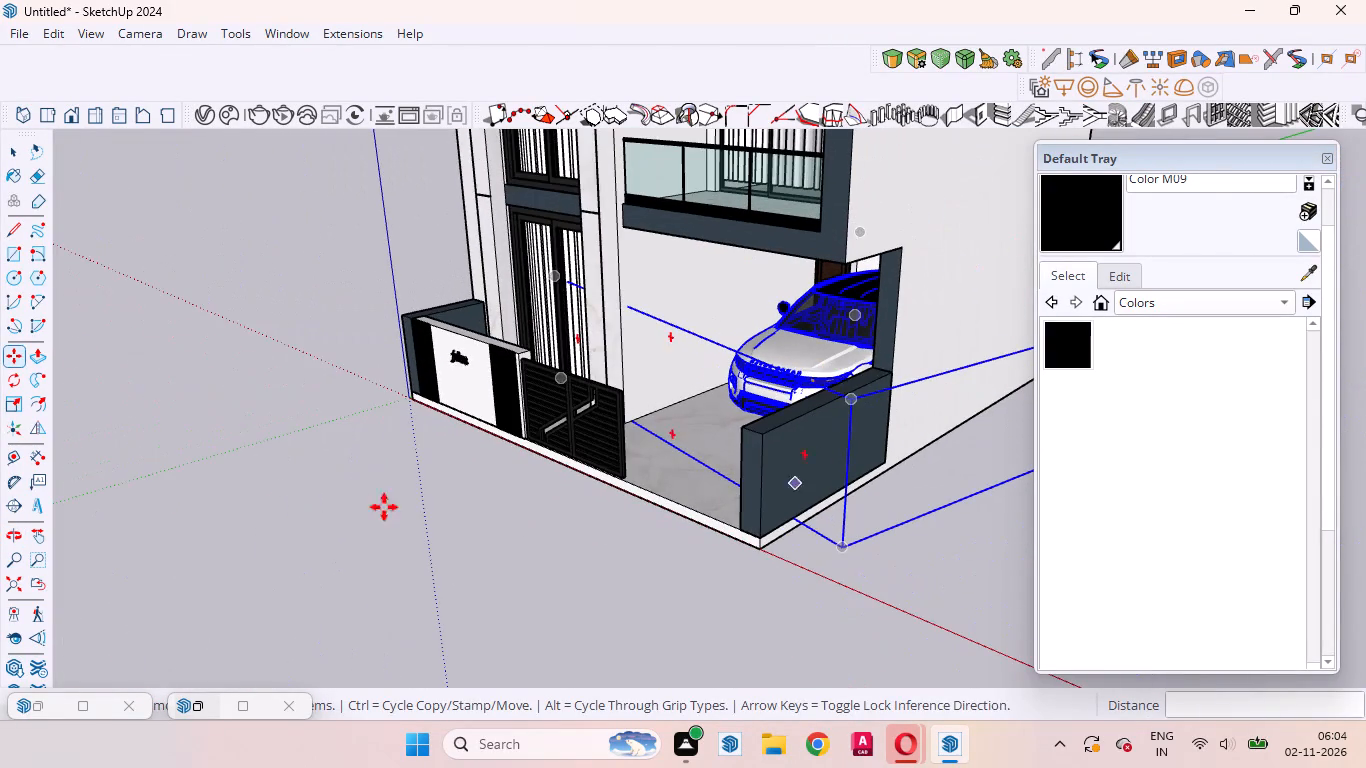
click(17, 153)
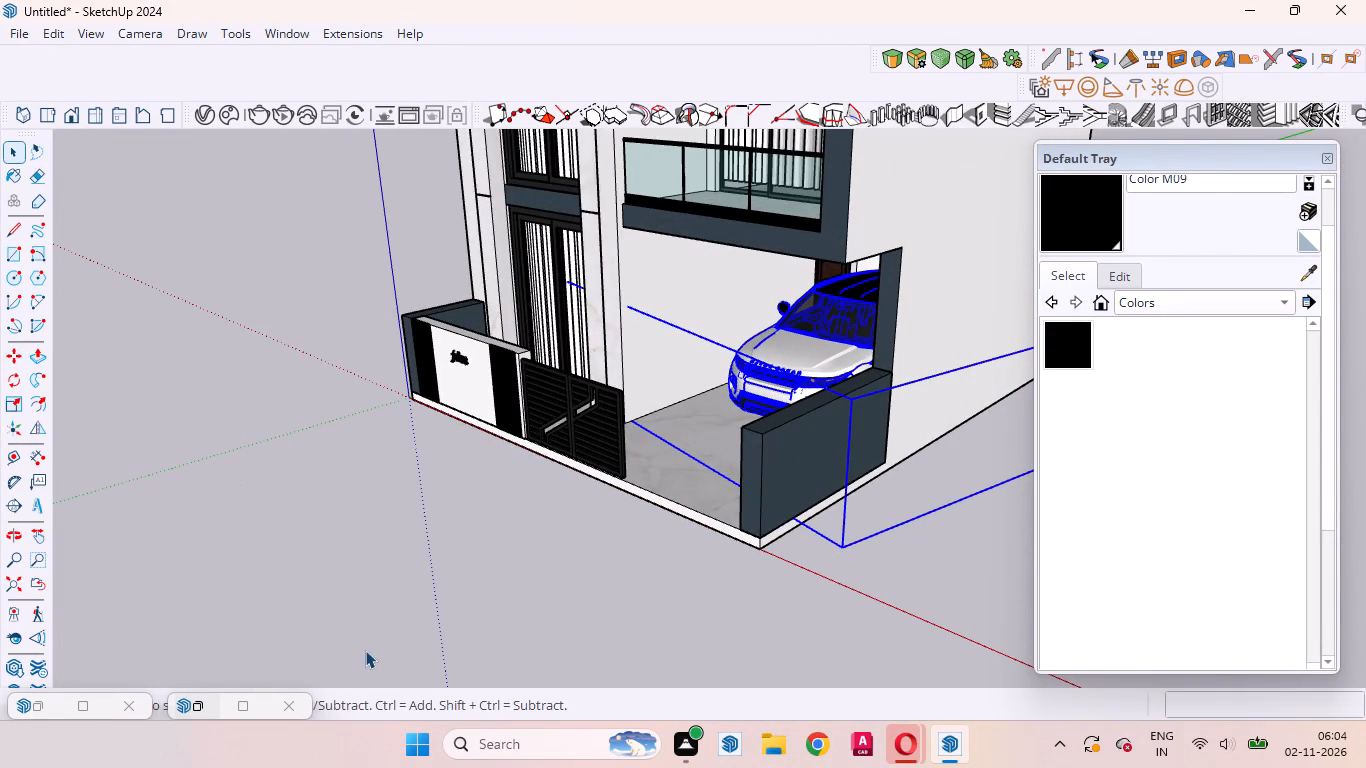
click(372, 659)
Inspect the parked car's placement relative to the gate, side walls and balcony from several angles.
middle_drag(546, 624, 825, 588)
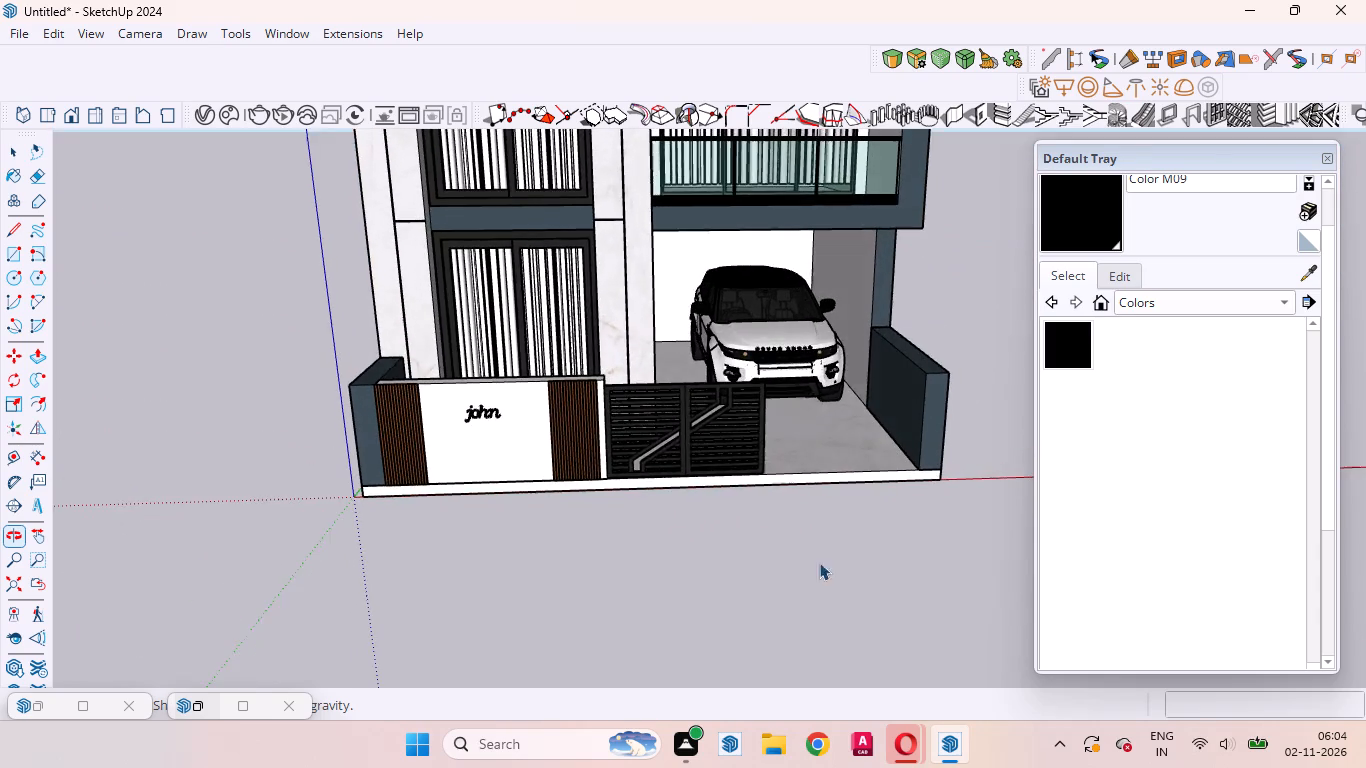
scroll(765, 352, up, 9)
middle_drag(708, 385, 531, 295)
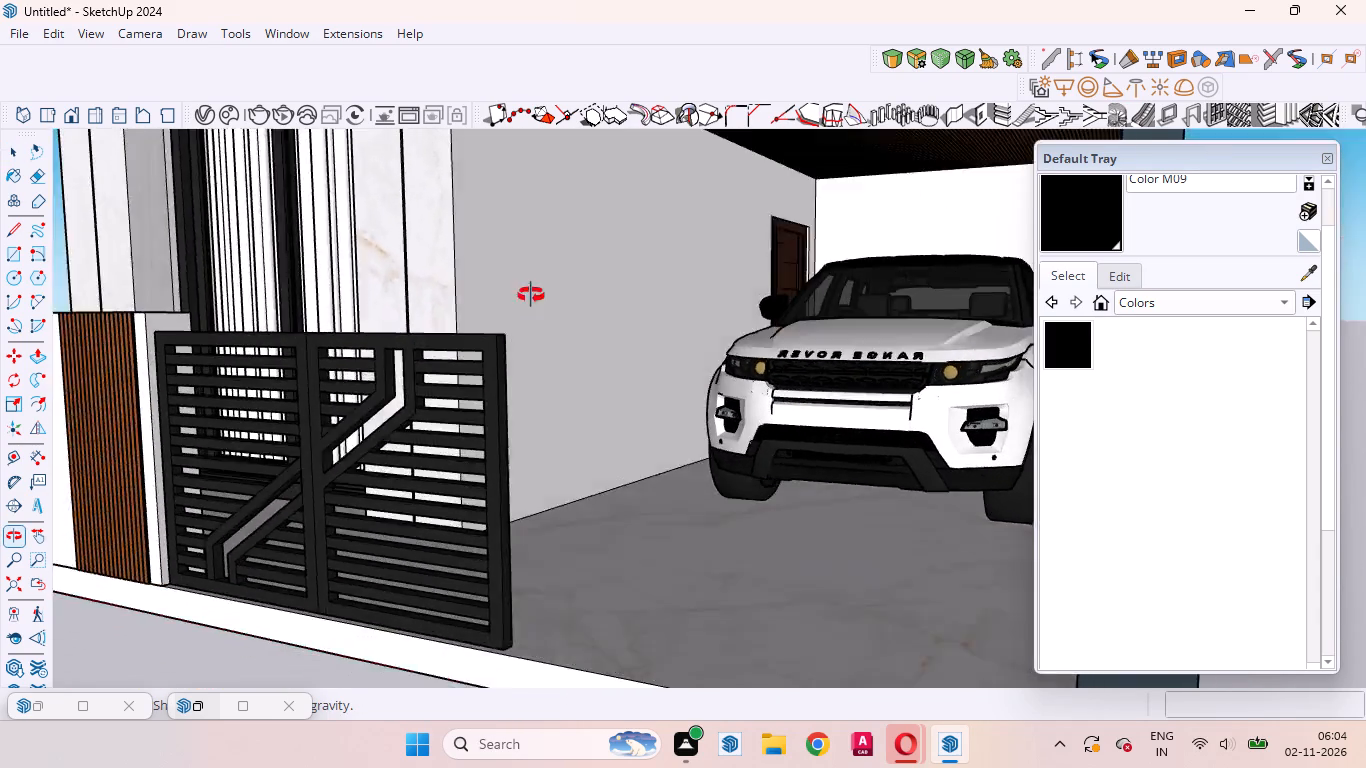
middle_drag(531, 295, 870, 397)
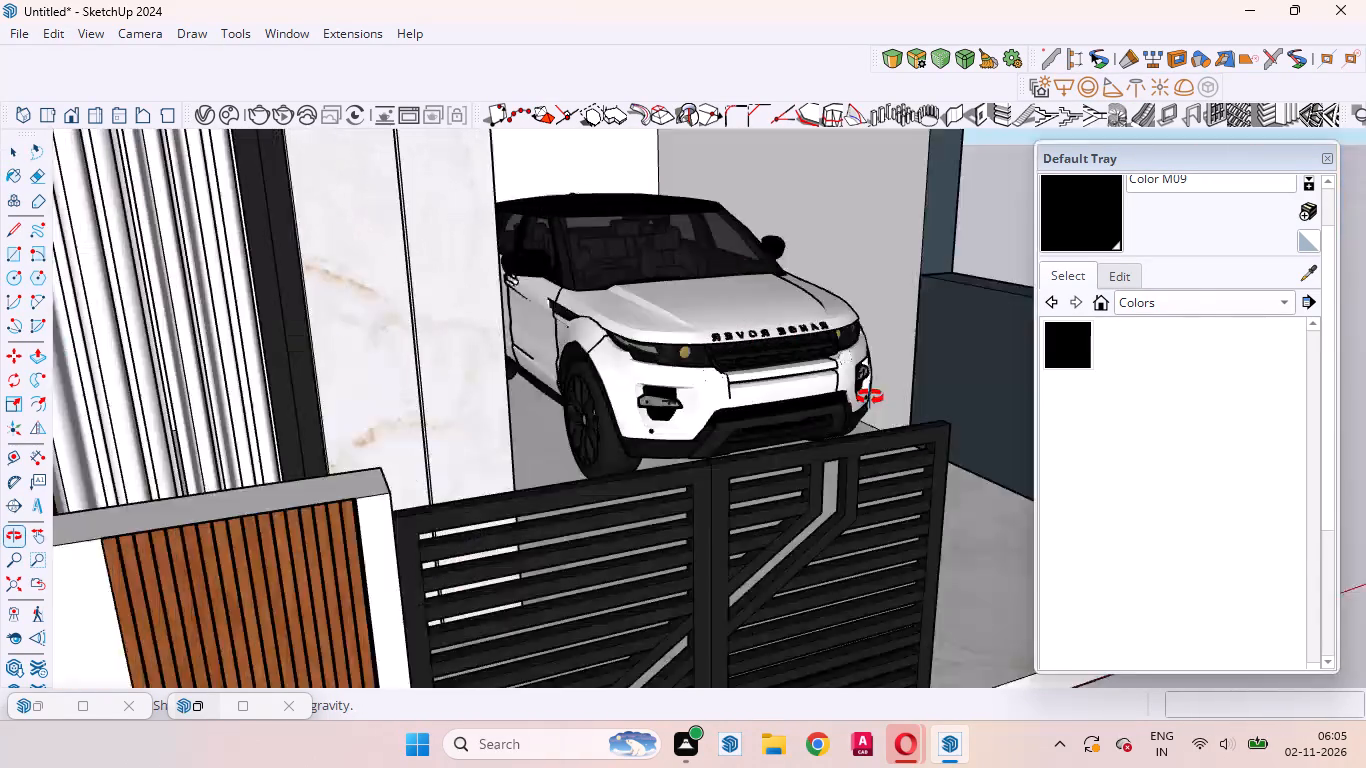
middle_drag(870, 397, 731, 503)
scroll(730, 463, up, 1)
scroll(606, 457, down, 9)
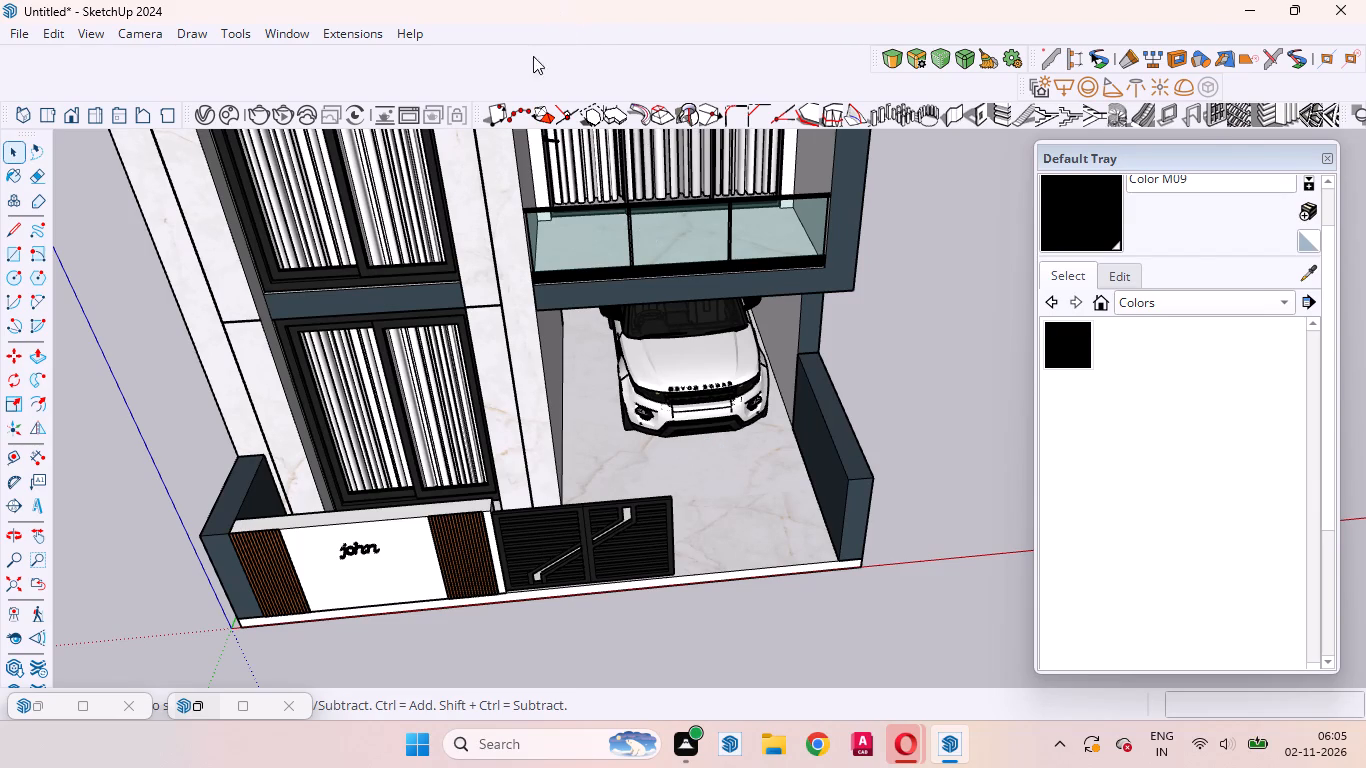
scroll(691, 381, up, 8)
scroll(594, 356, up, 1)
middle_drag(582, 364, 501, 376)
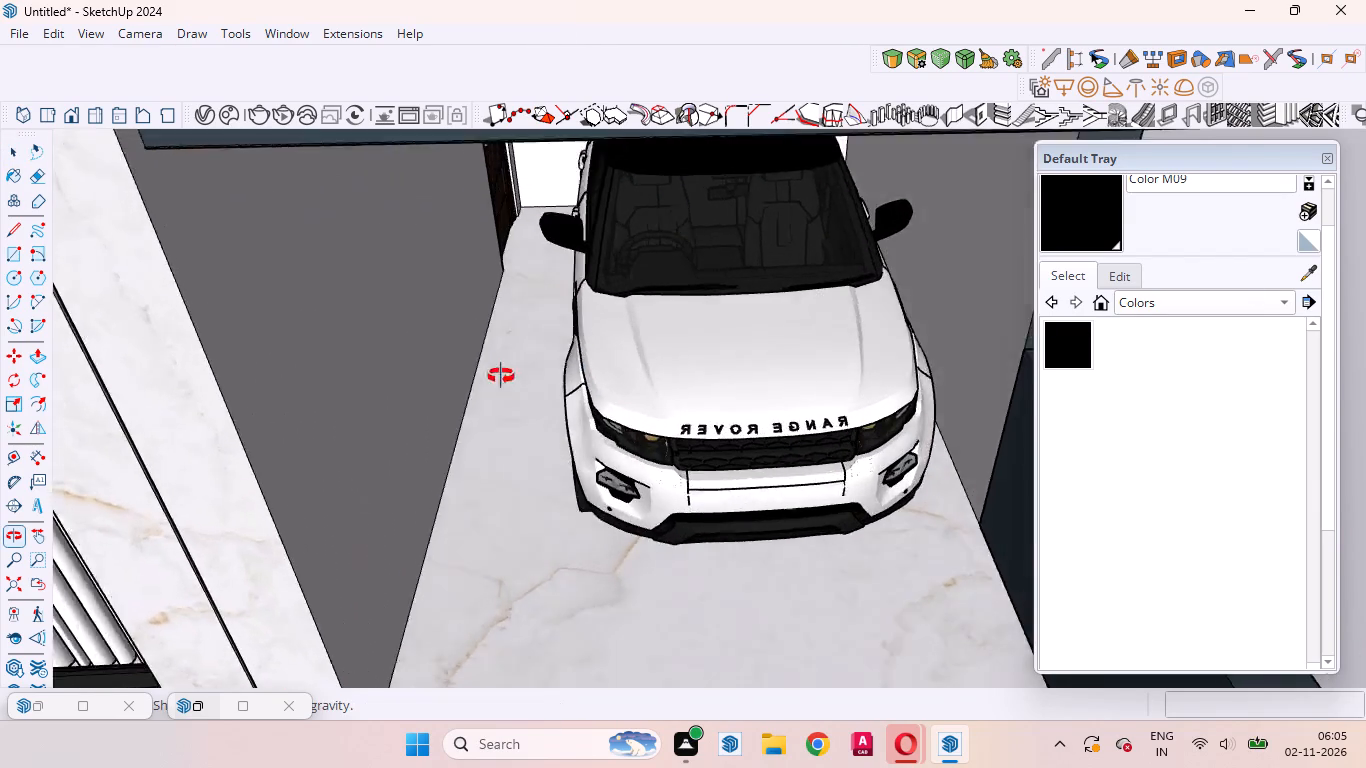
middle_drag(501, 376, 530, 450)
scroll(515, 467, down, 6)
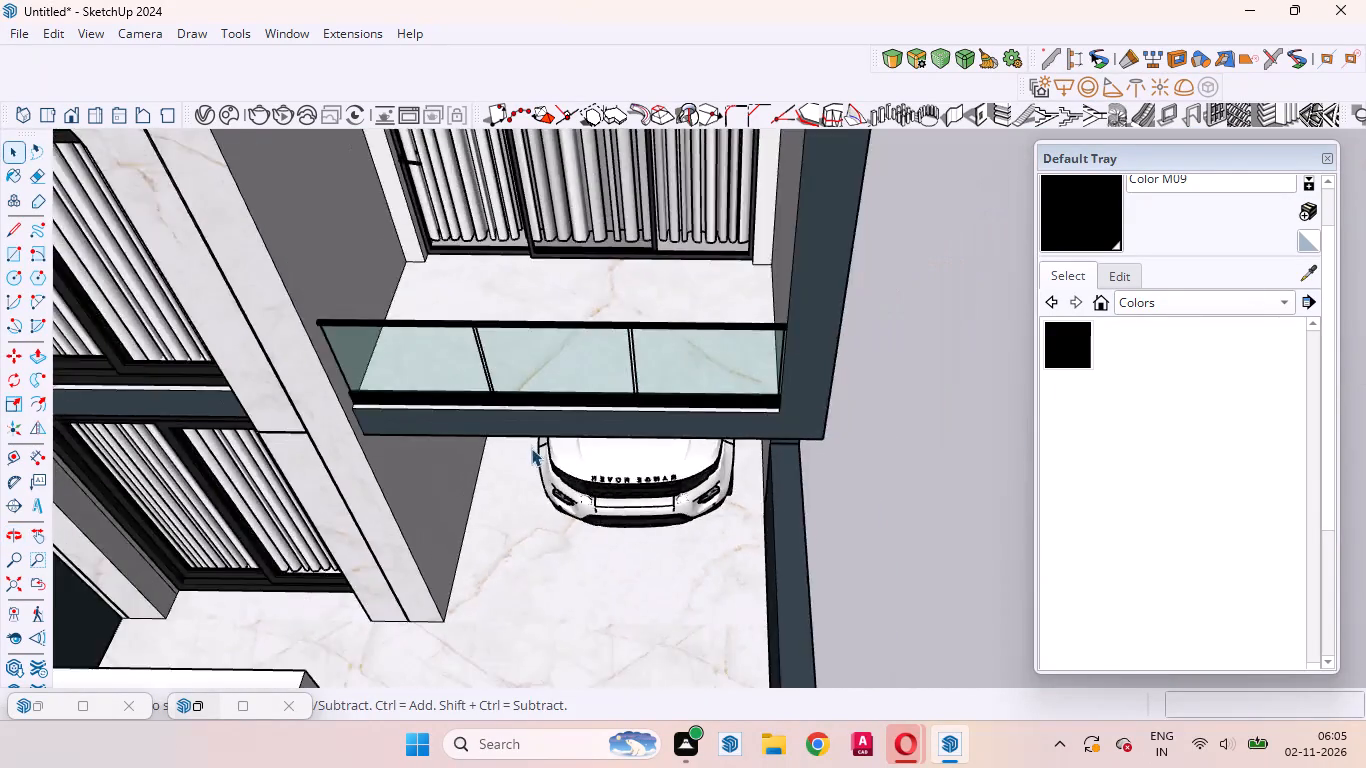
Place two horizontal guides on the parking bay's side wall, one about 11 3/4" below the ceiling and one level with the door top.
scroll(531, 448, down, 12)
scroll(665, 538, down, 5)
middle_drag(666, 594, 520, 392)
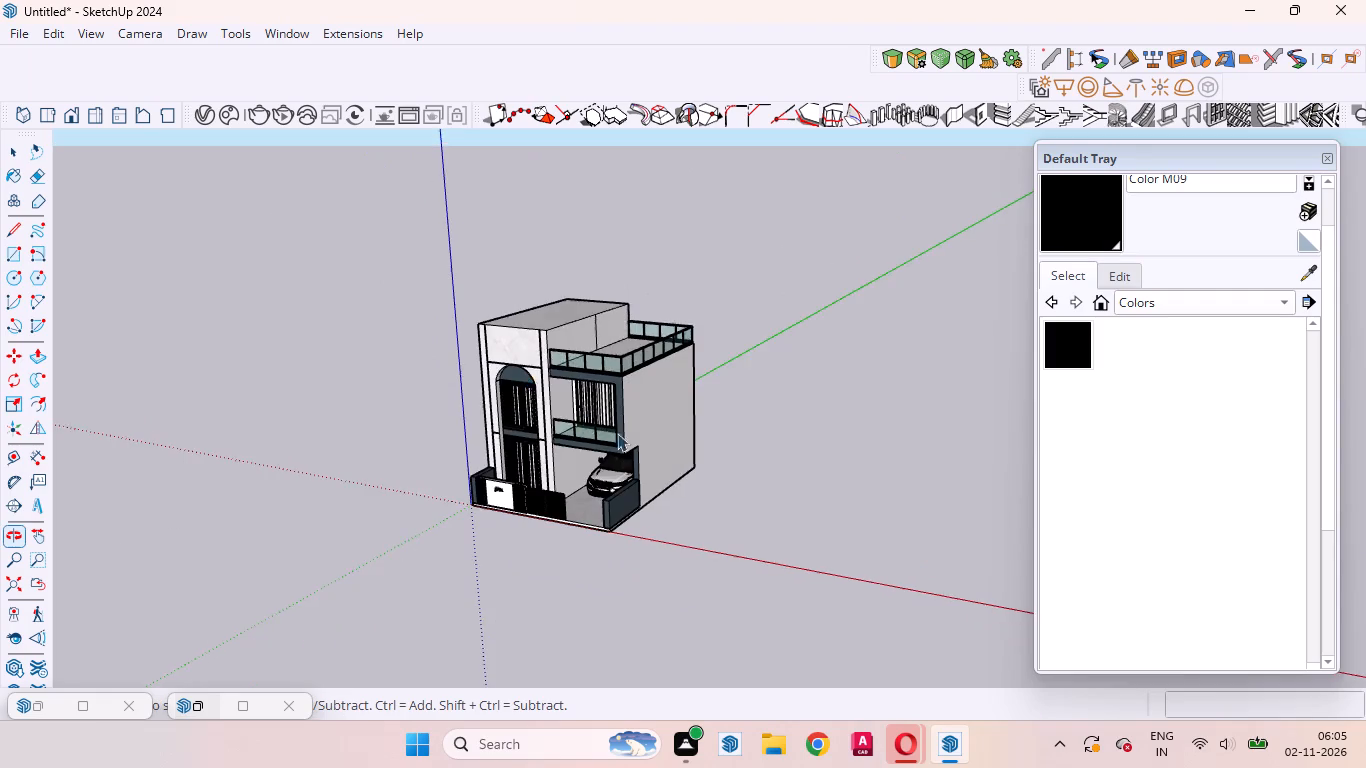
scroll(624, 439, up, 20)
middle_drag(536, 545, 521, 431)
scroll(609, 357, up, 2)
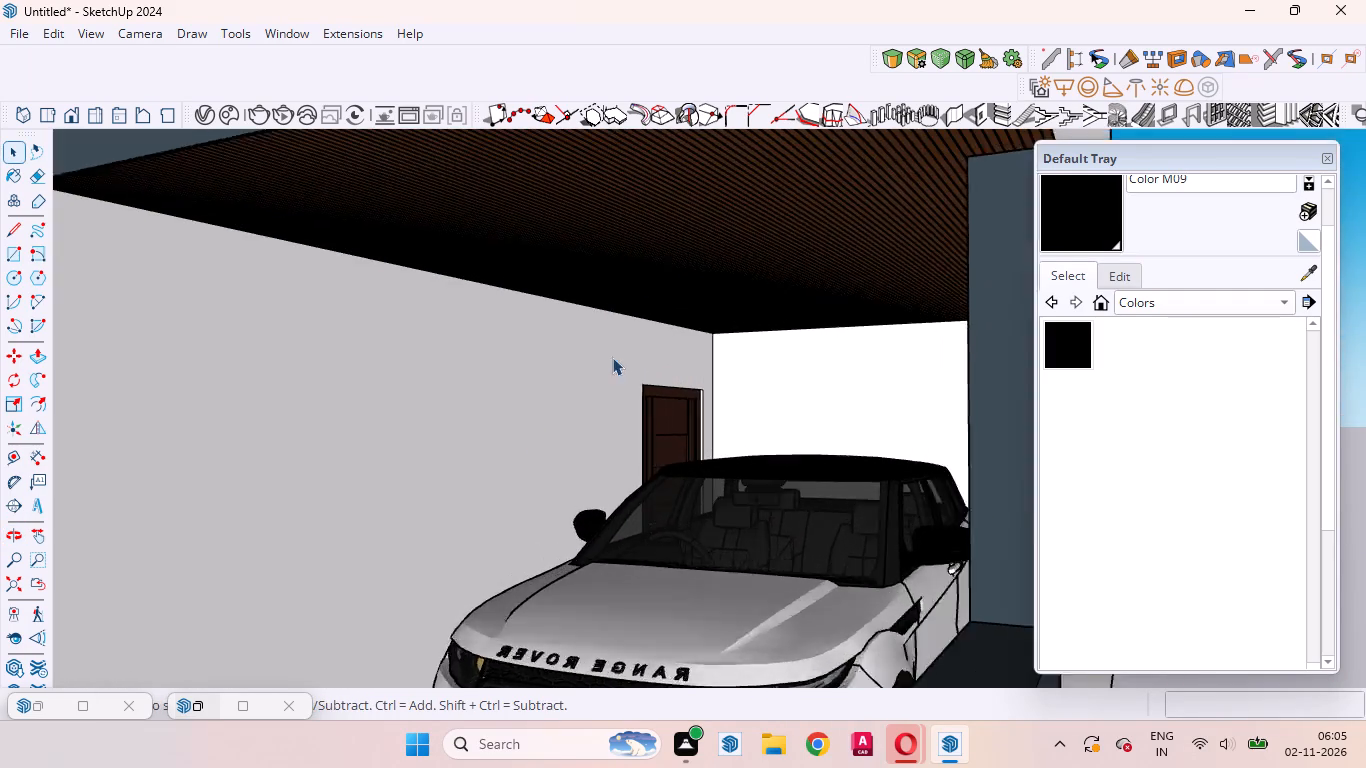
scroll(612, 357, up, 6)
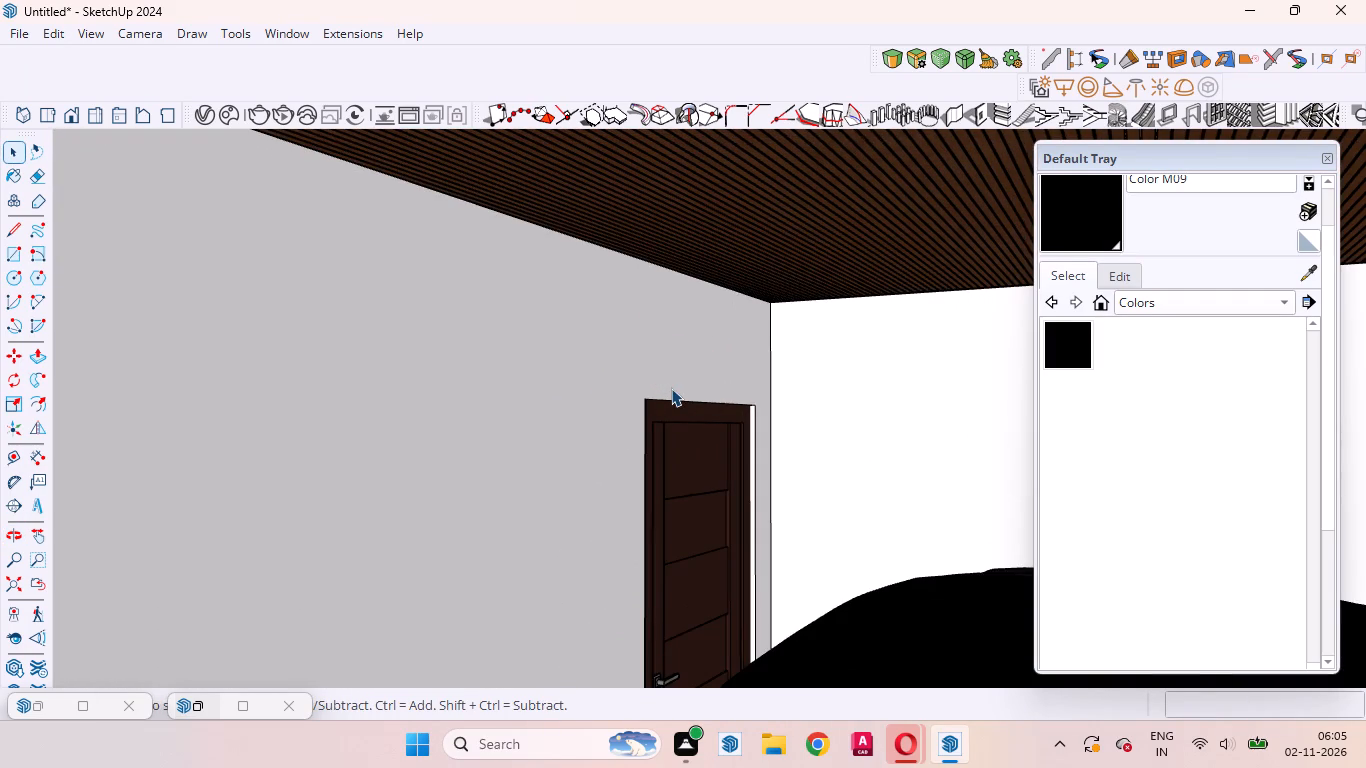
key(t)
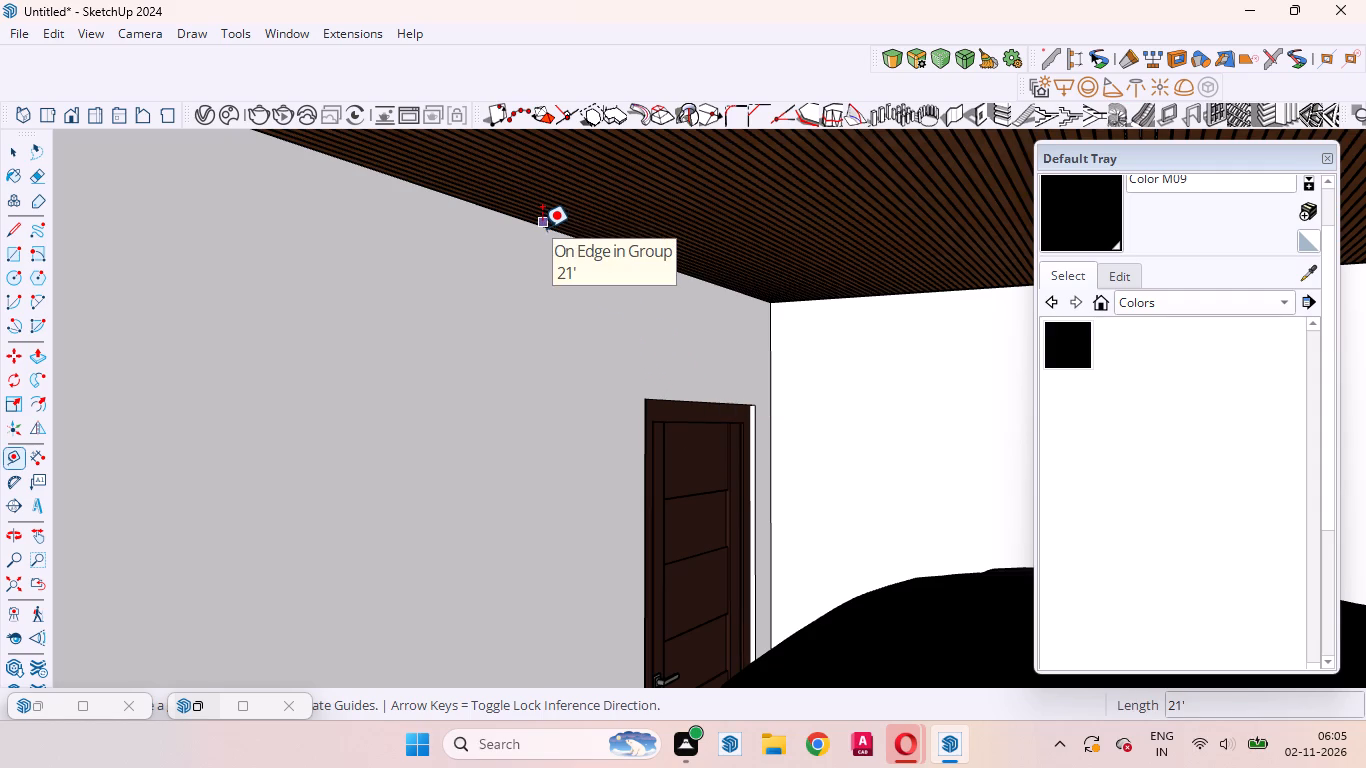
drag(531, 228, 542, 306)
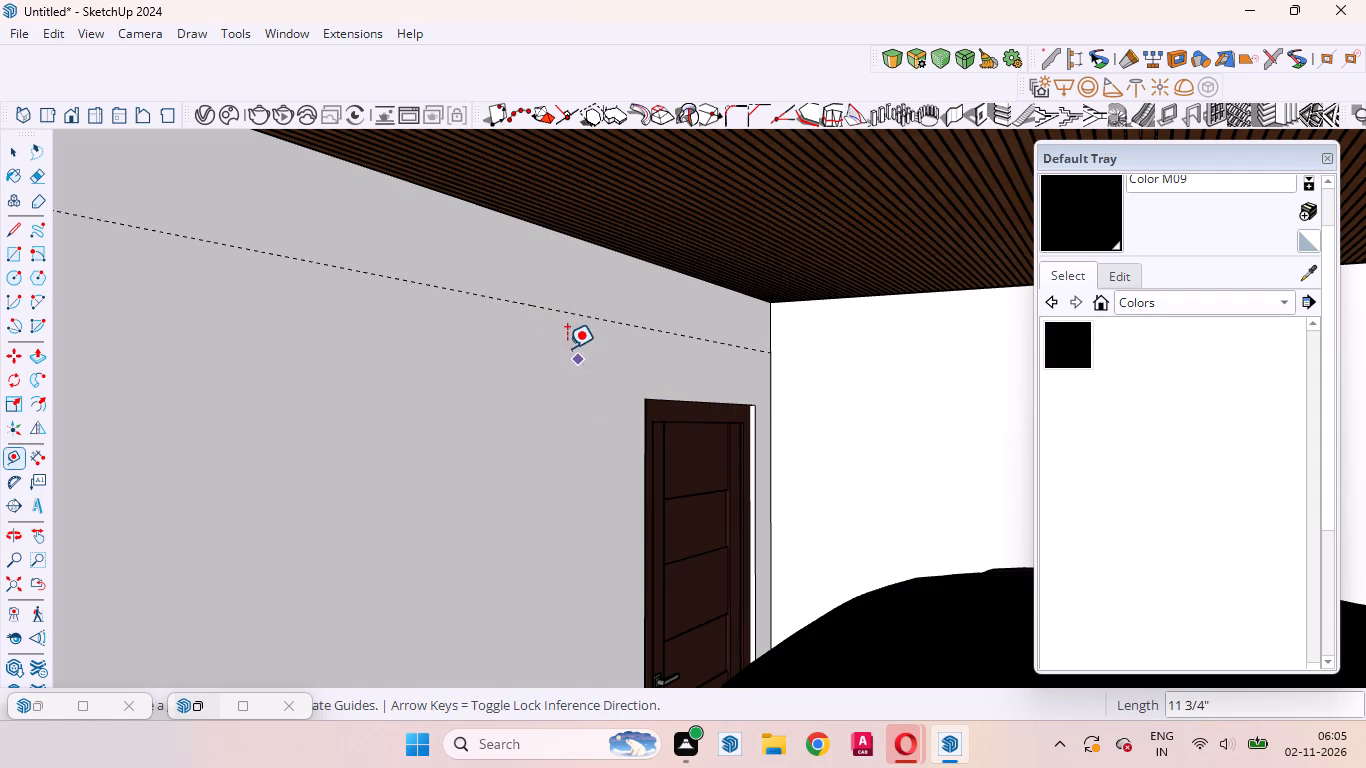
drag(538, 311, 543, 323)
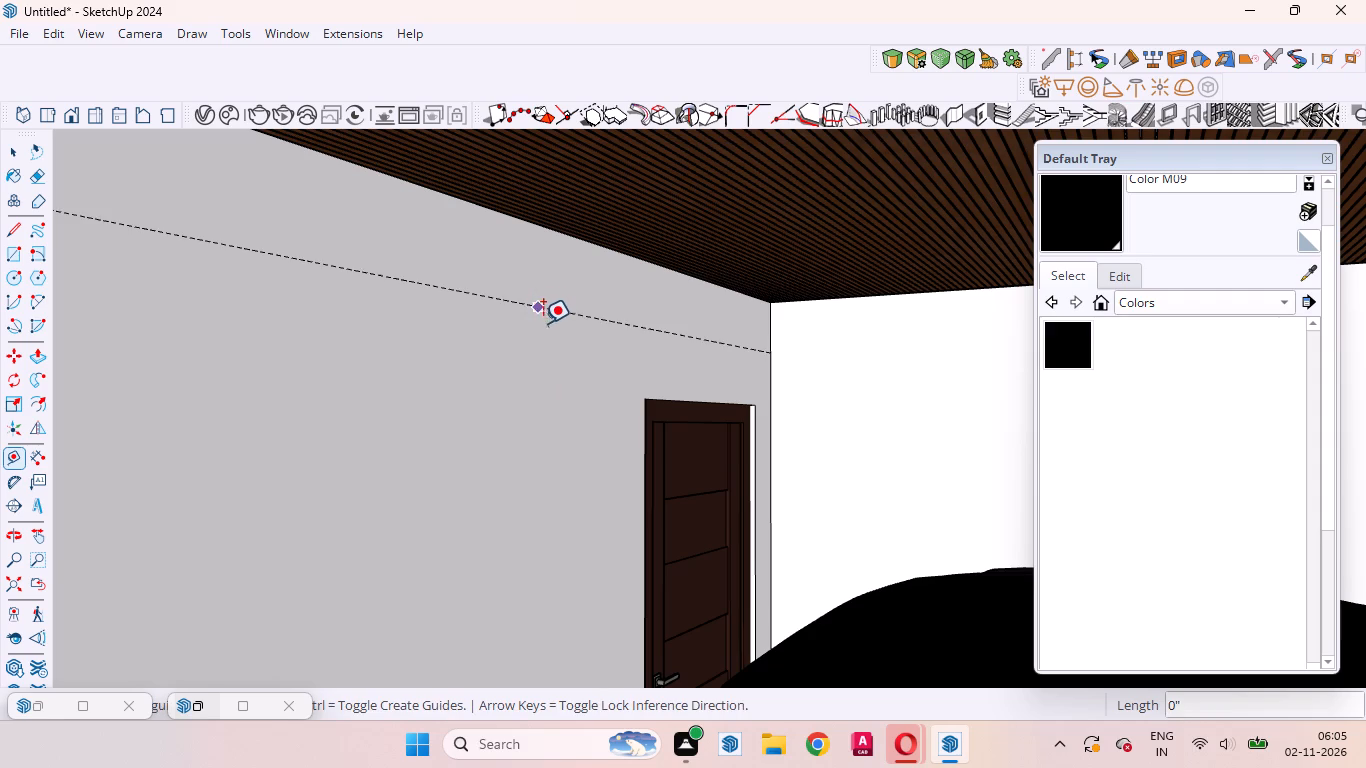
drag(543, 323, 644, 399)
click(644, 399)
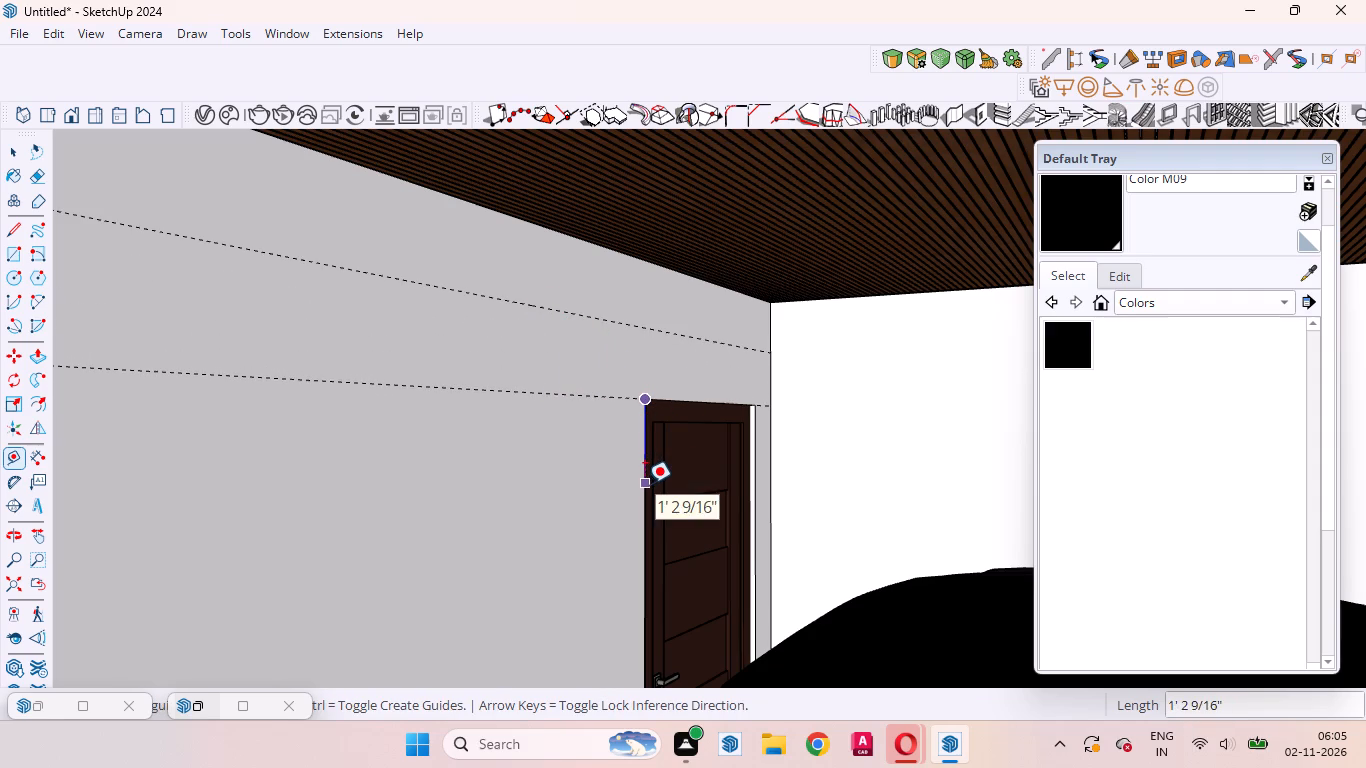
key(space)
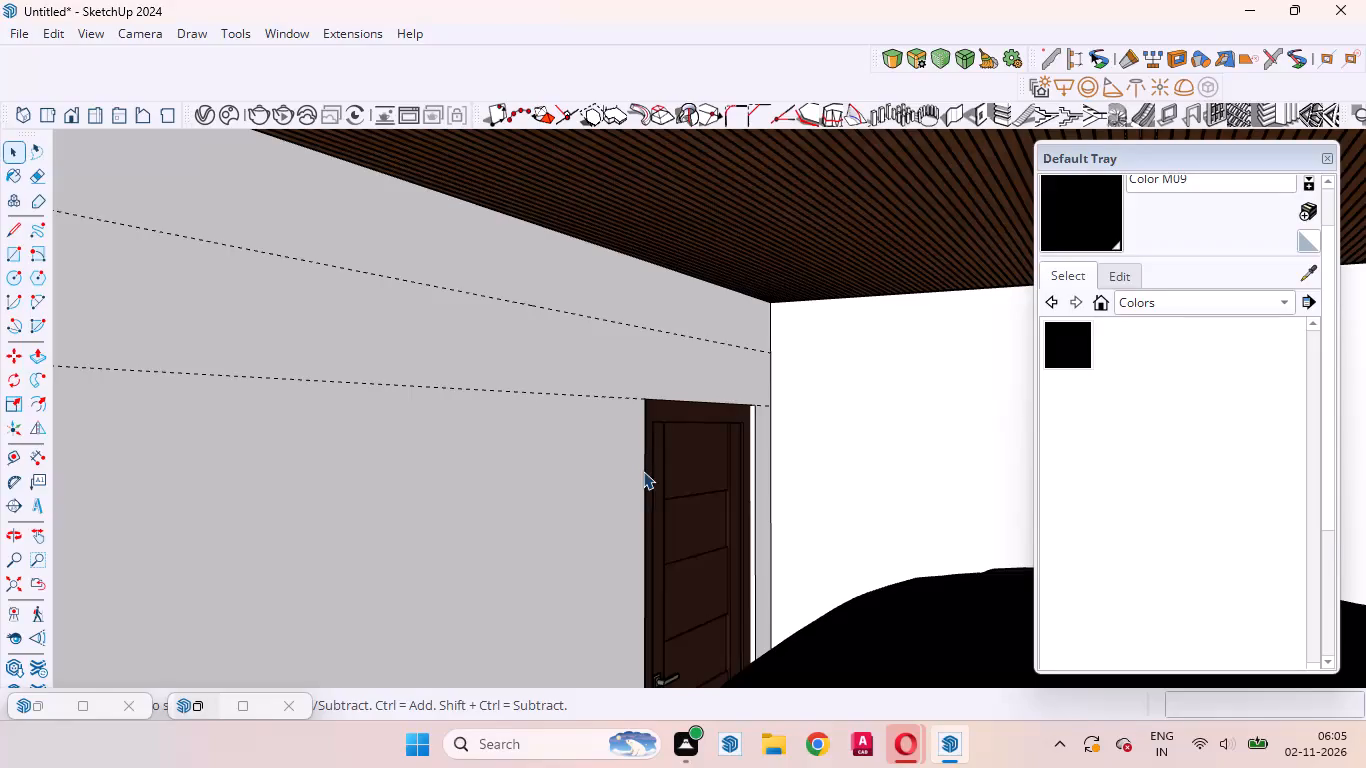
Add two vertical guides on the side wall, one about 2' 9 5/16" from the door's near edge and another 4' beyond it.
key(t)
click(641, 476)
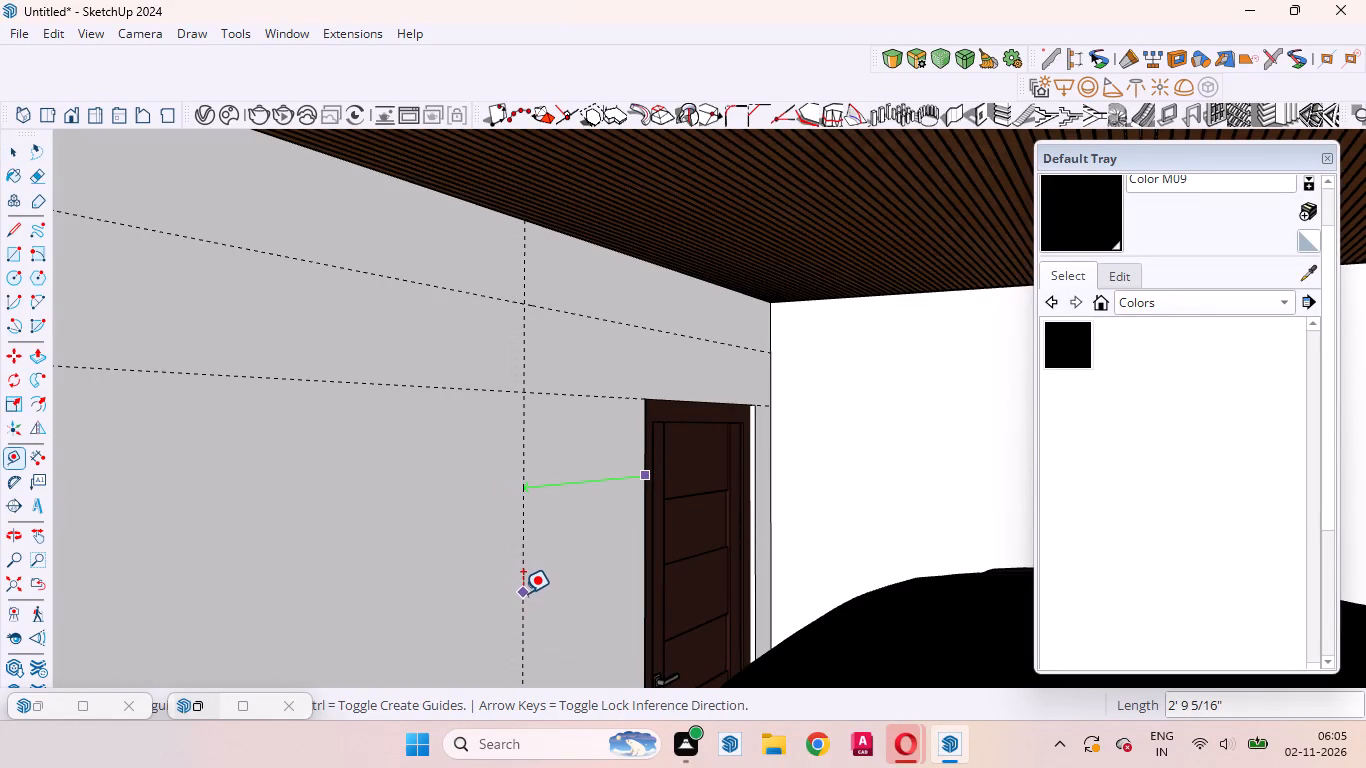
click(523, 593)
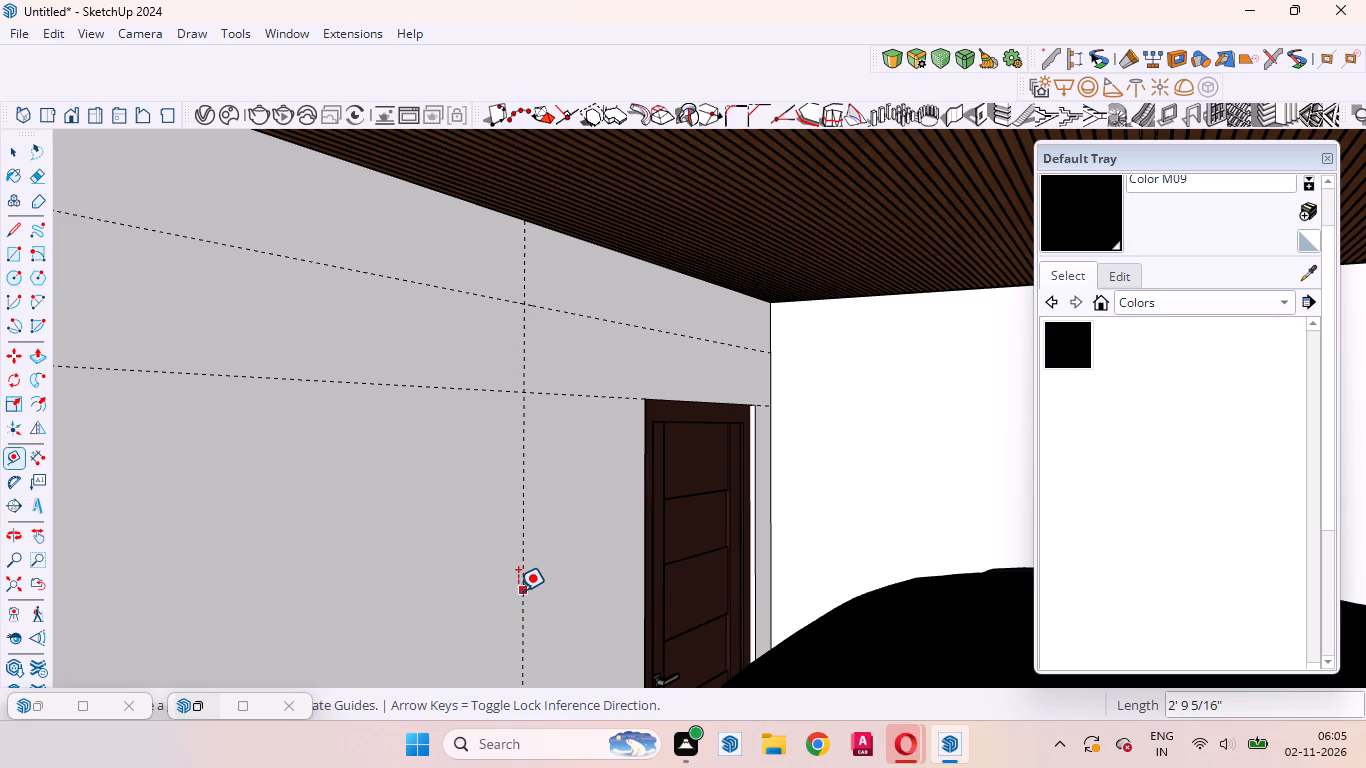
drag(523, 585, 478, 622)
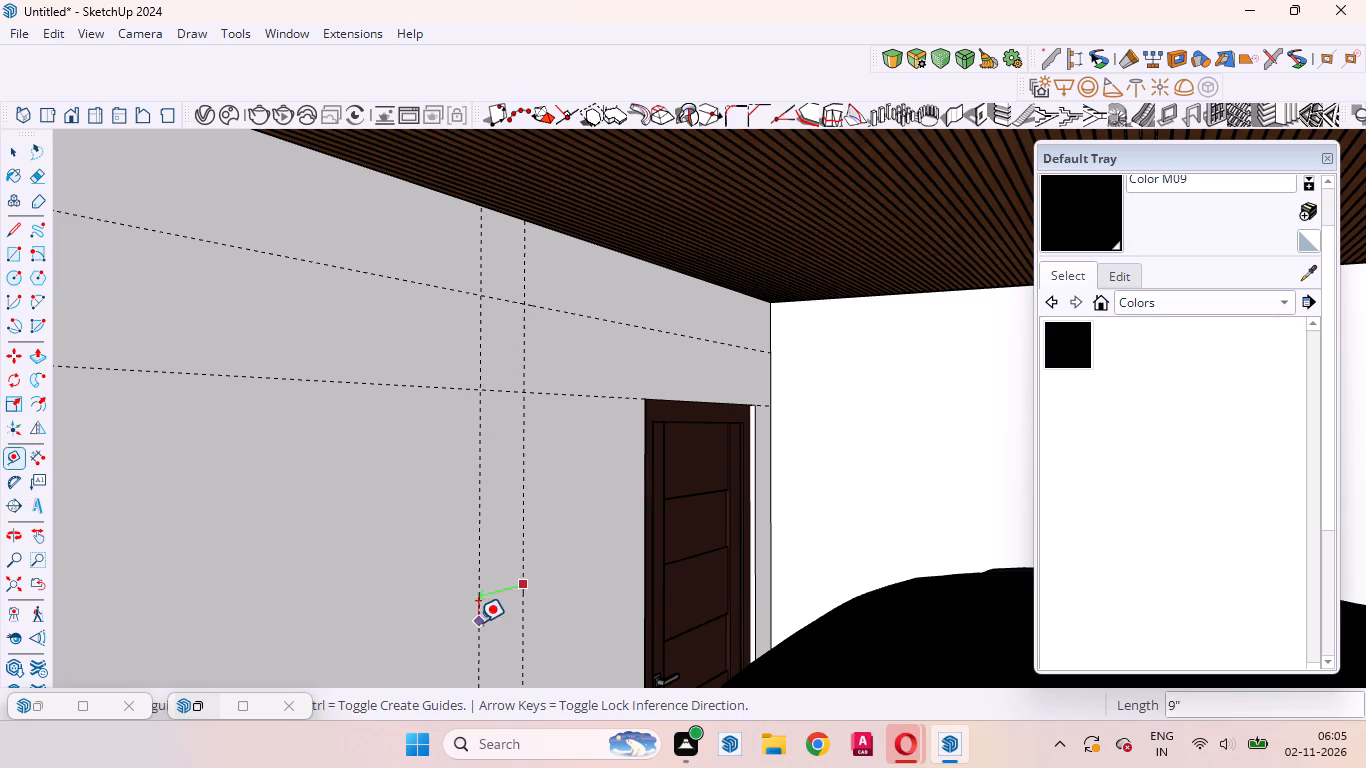
drag(478, 622, 443, 633)
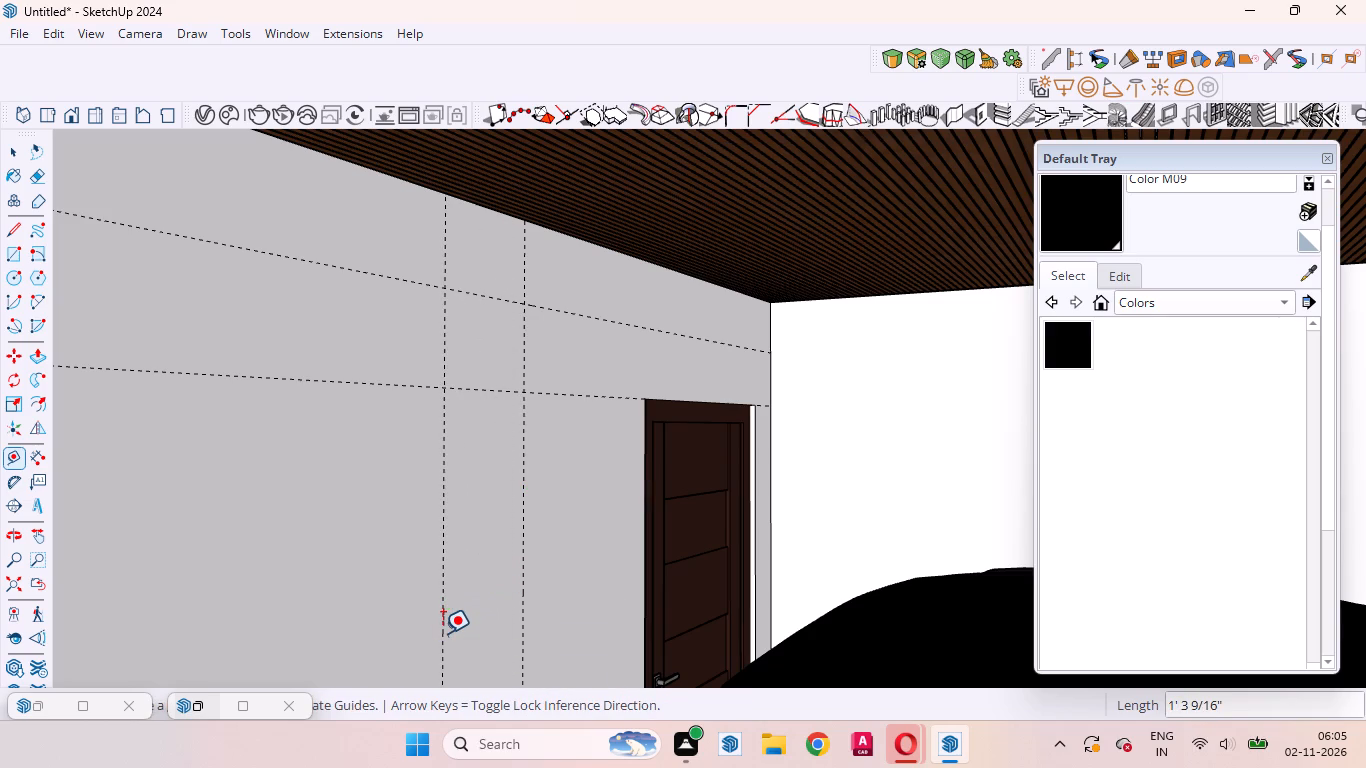
key(4)
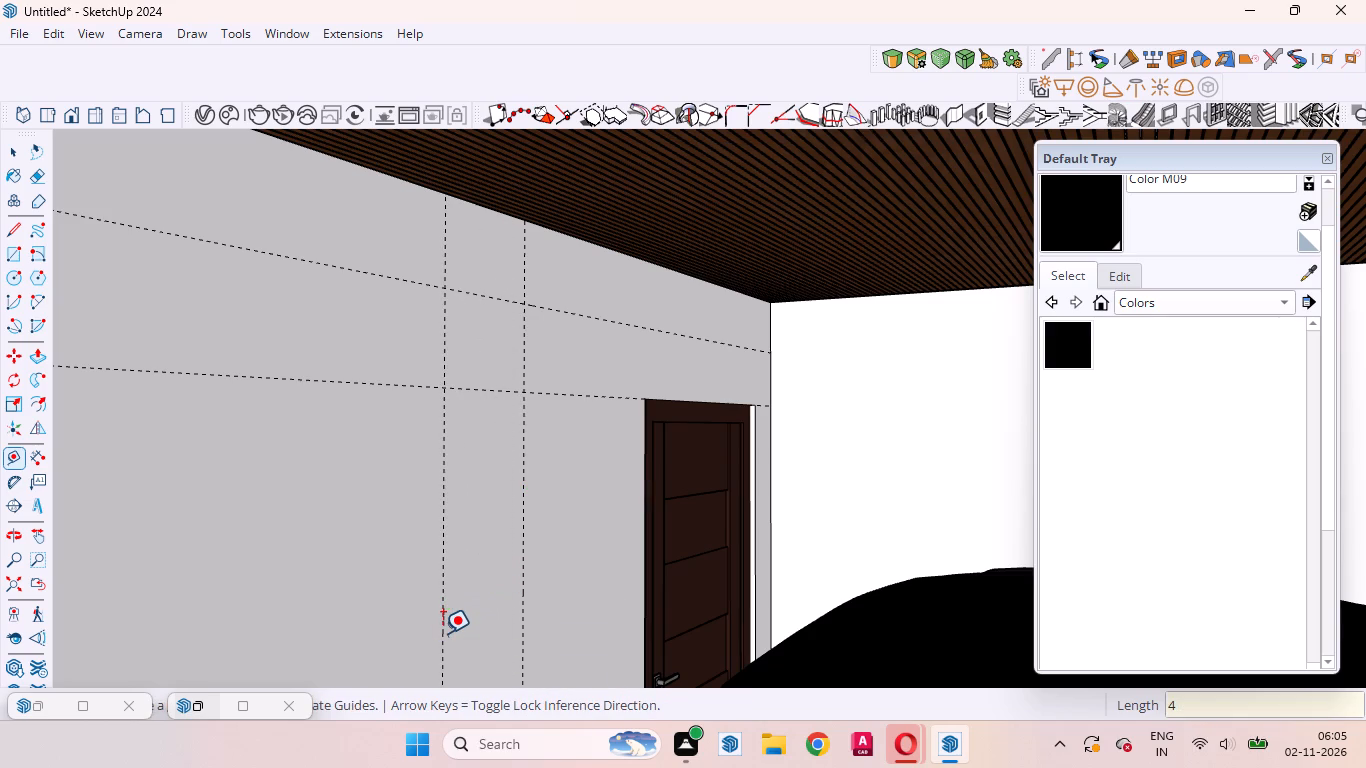
key(apostrophe)
key(Return)
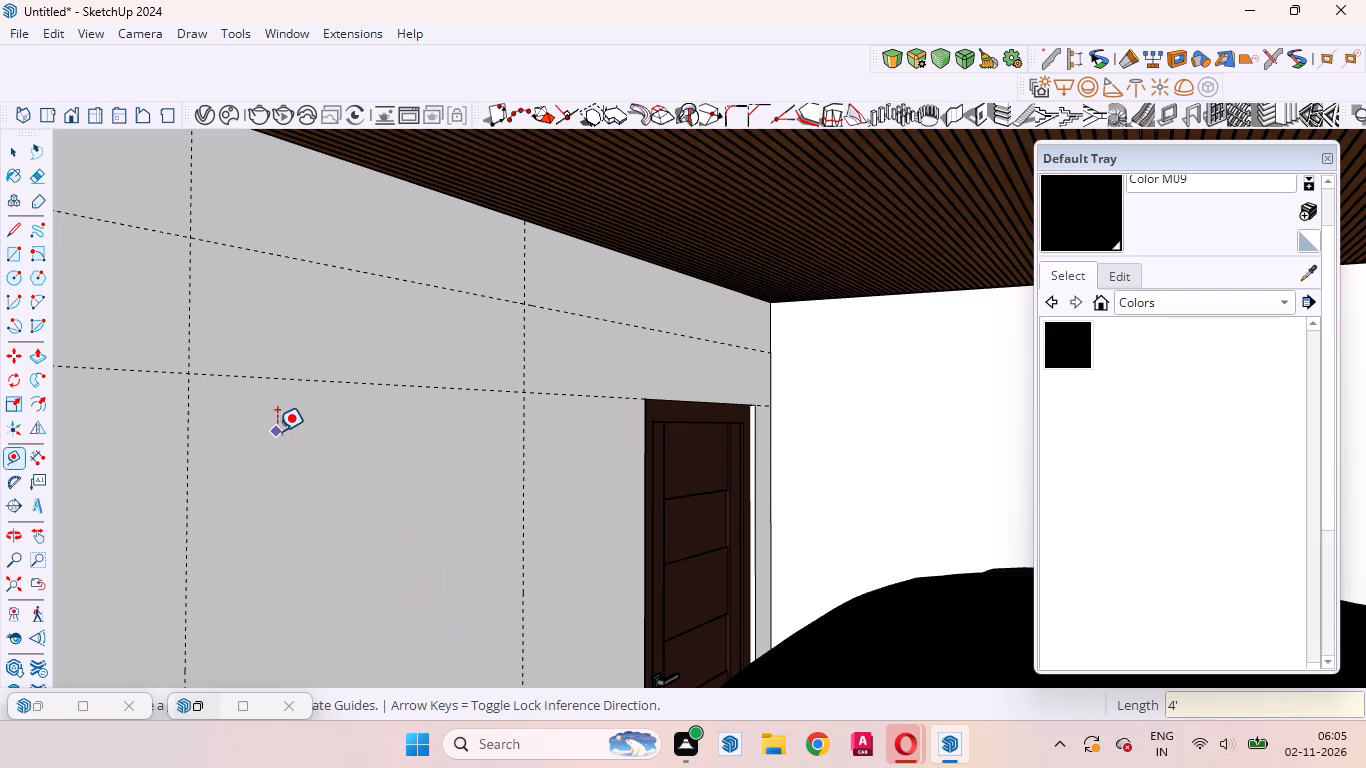
Add a horizontal guide 4' below the door-top guide on the side wall.
click(282, 379)
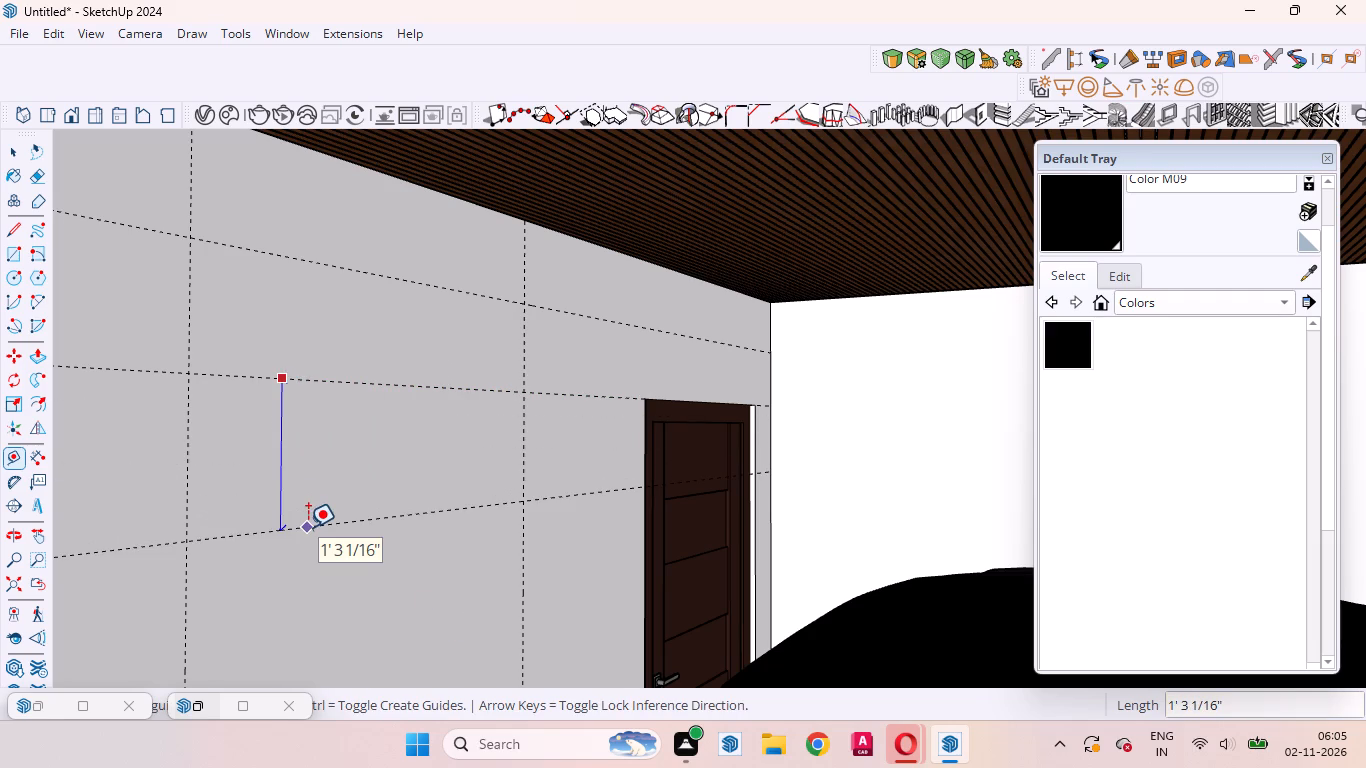
text(4')
key(Return)
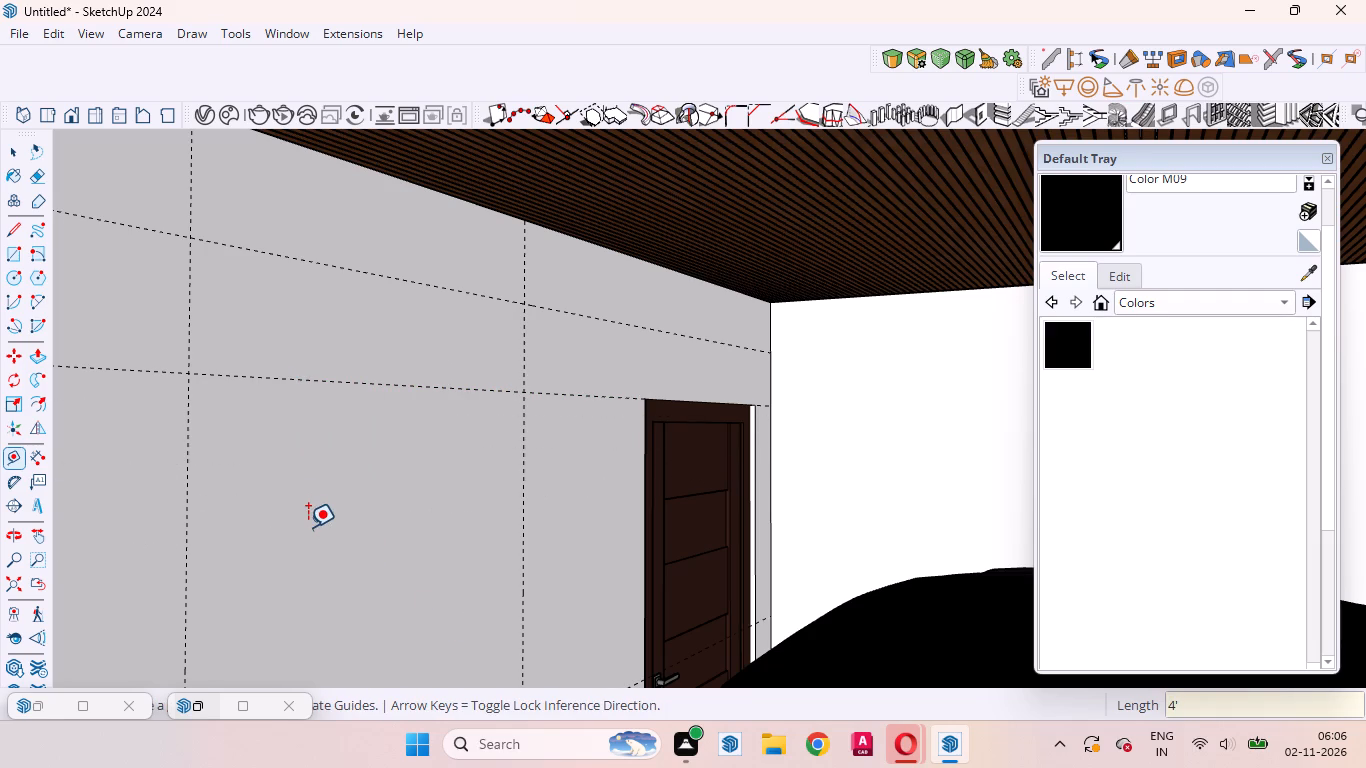
Open the wall group for editing and draw a 4' by 4' rectangle between the guides beside the door.
key(space)
click(308, 527)
triple_click(308, 527)
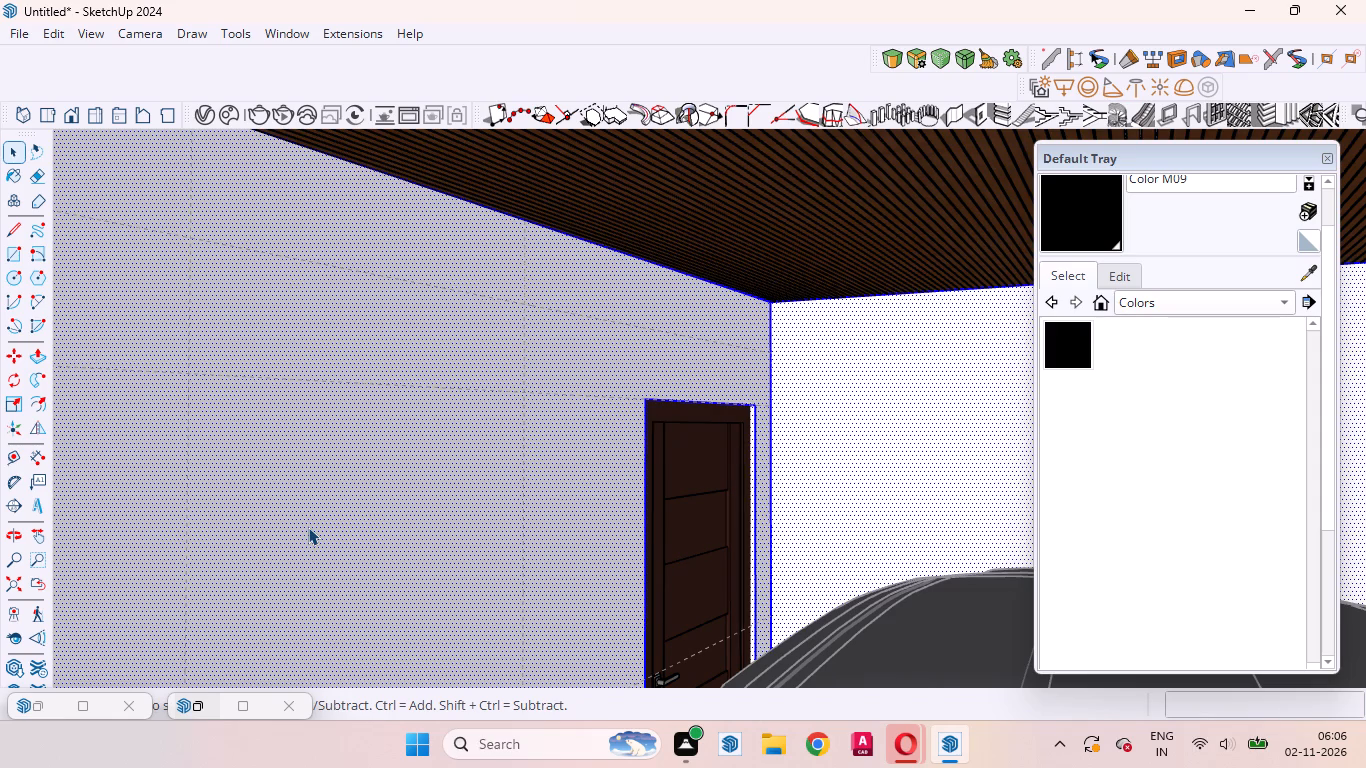
scroll(380, 499, down, 7)
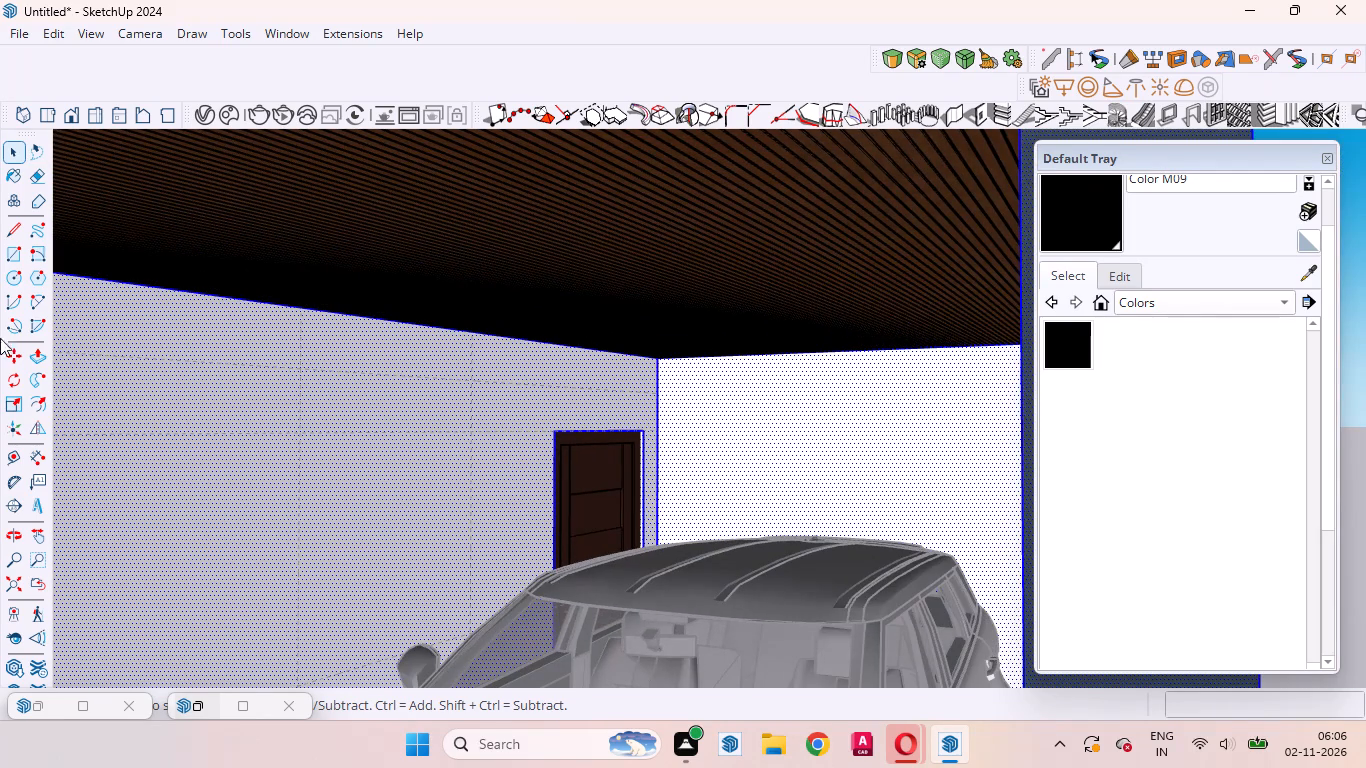
click(10, 259)
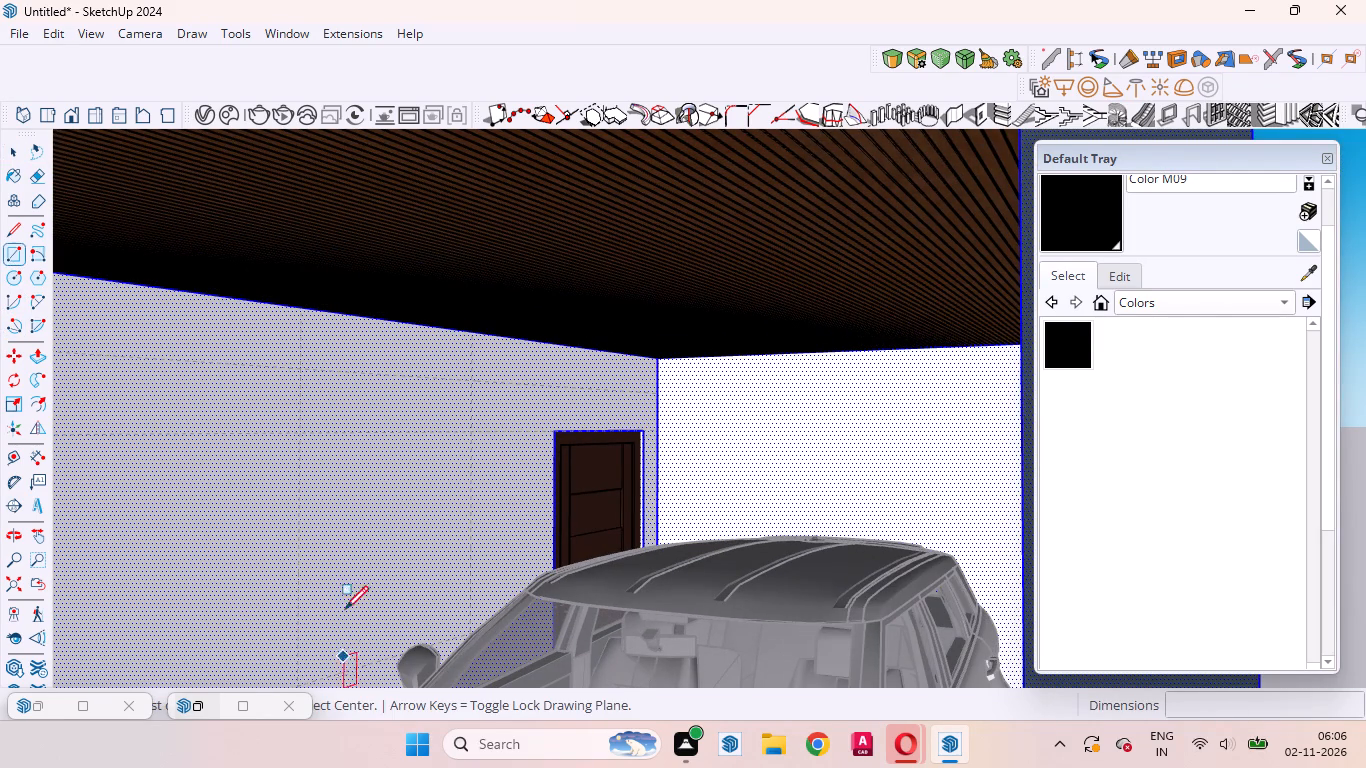
middle_drag(363, 573, 395, 530)
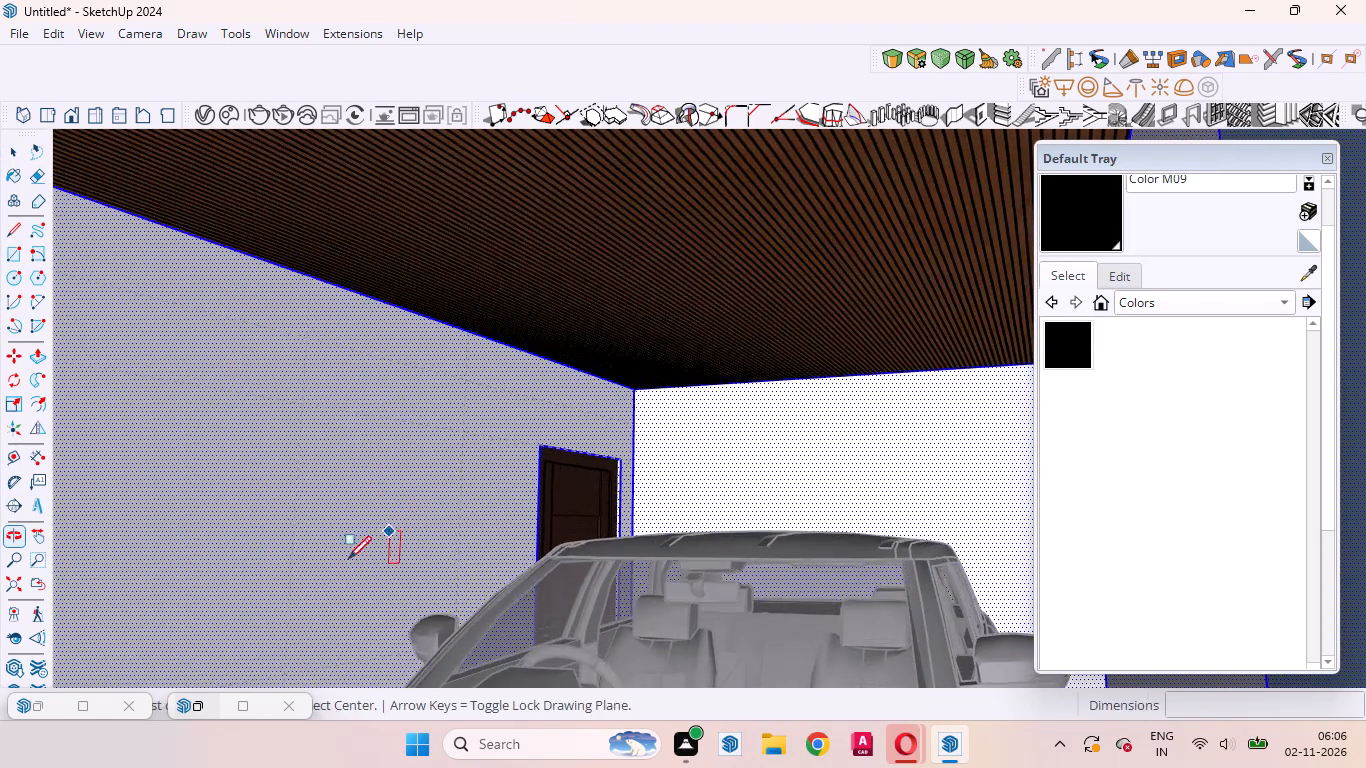
click(286, 673)
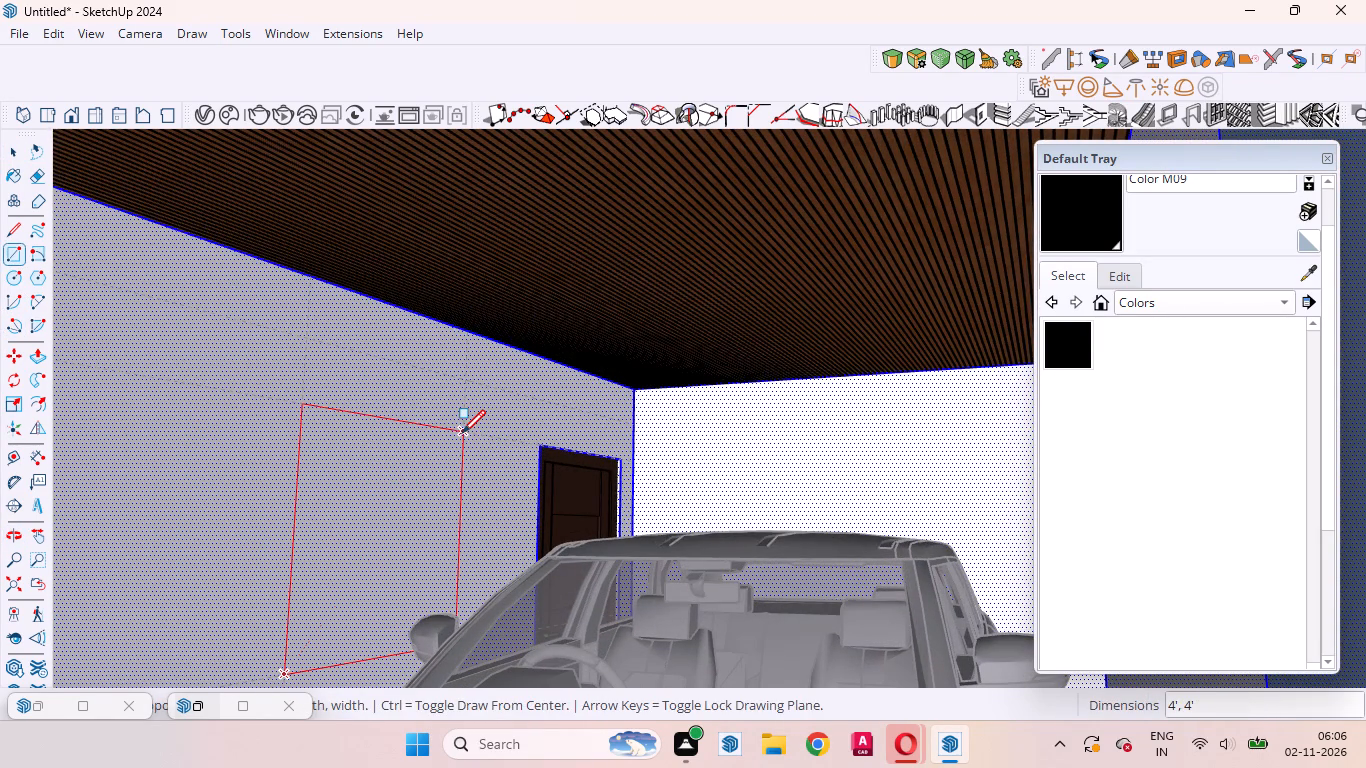
click(462, 433)
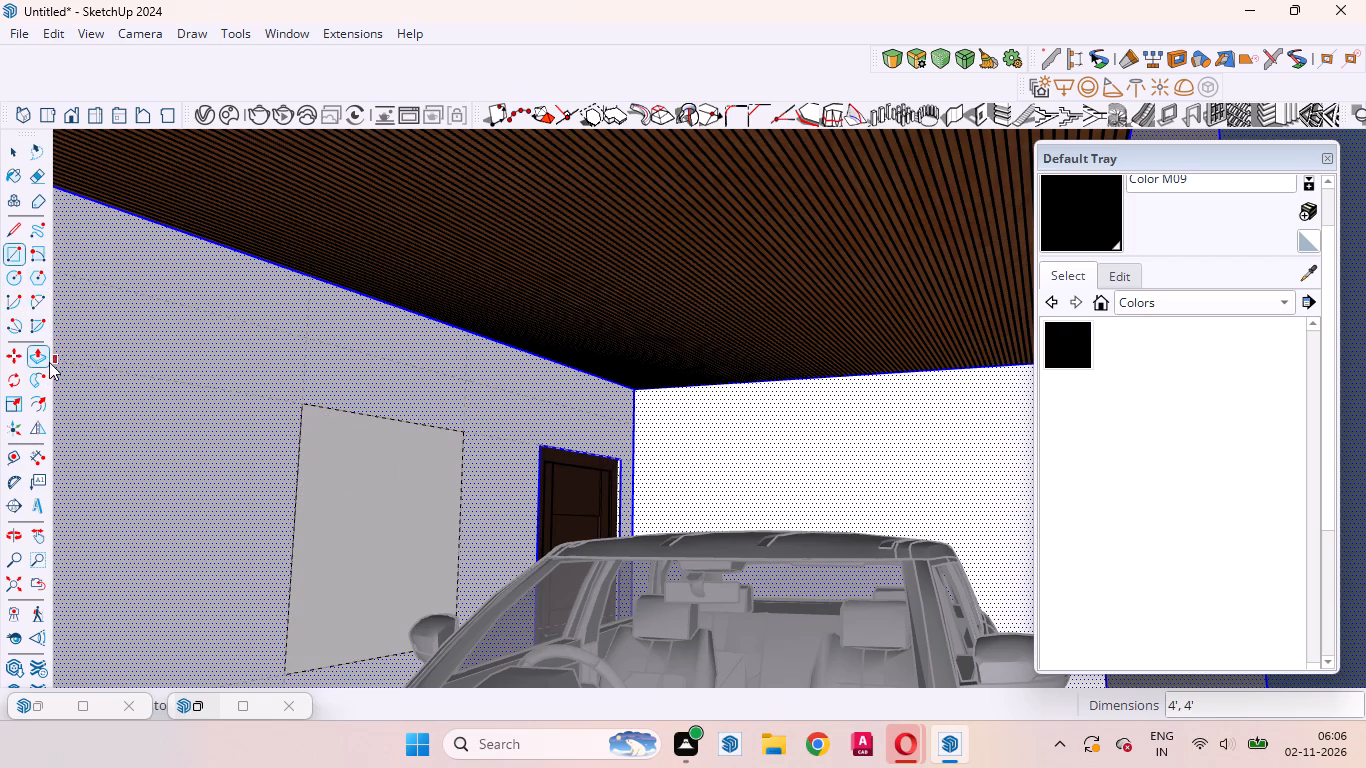
Push the 4' square face 3" into the side wall to form a window recess.
click(46, 363)
click(348, 520)
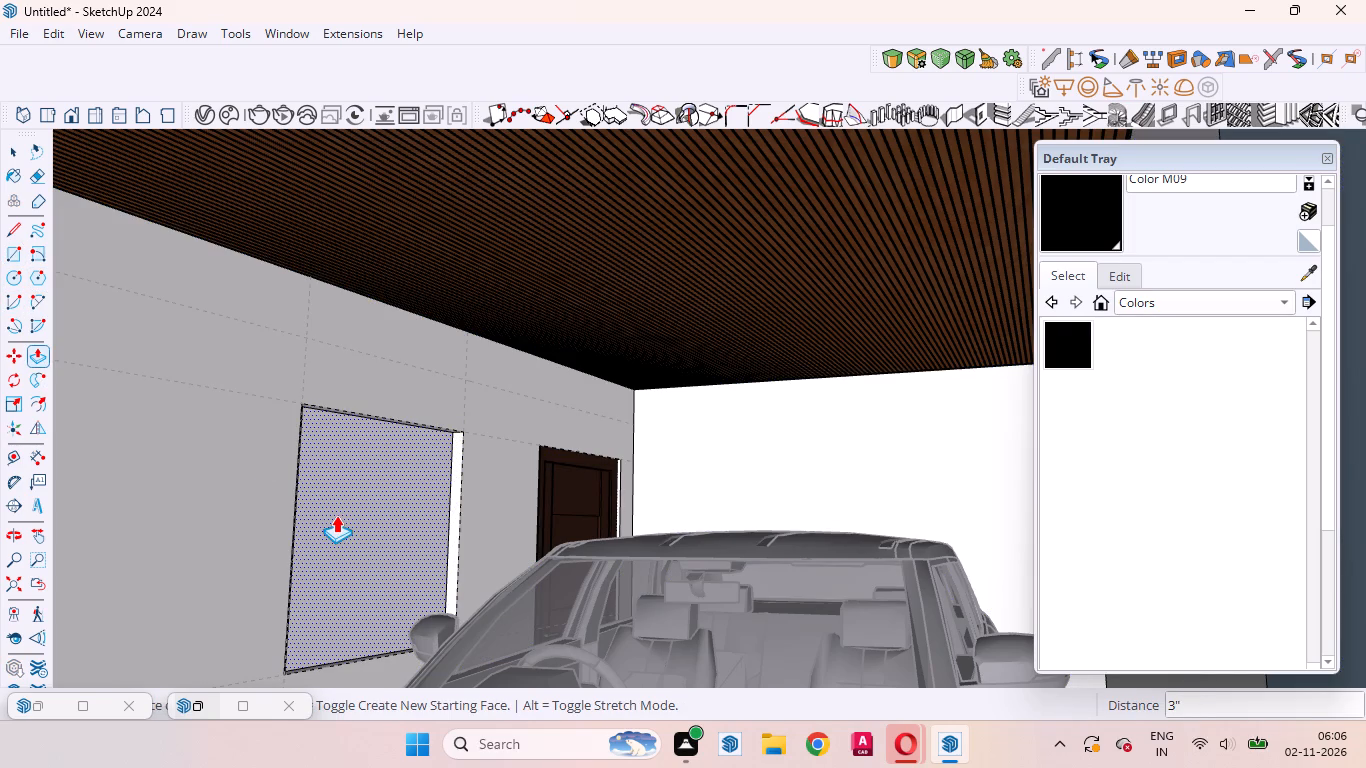
click(336, 515)
click(9, 150)
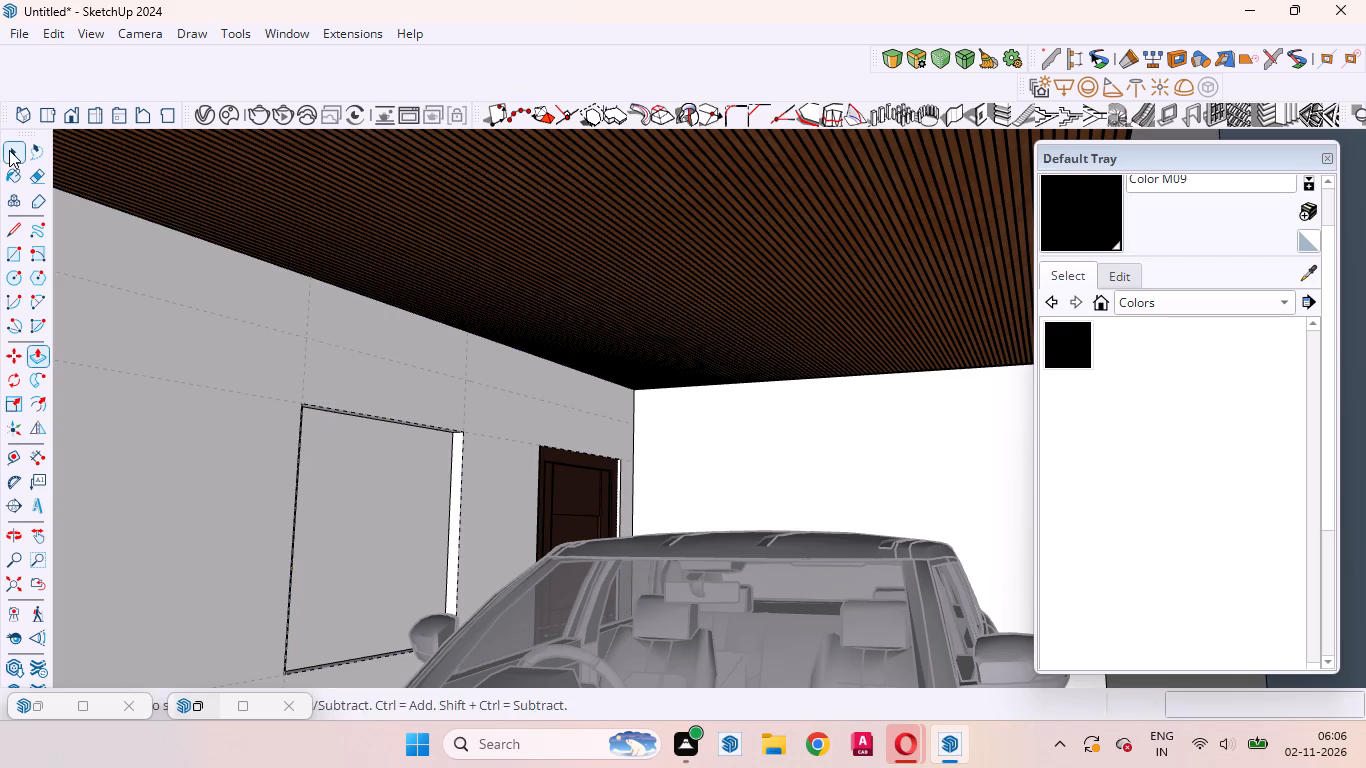
Search the 3D Warehouse for windows.
click(309, 36)
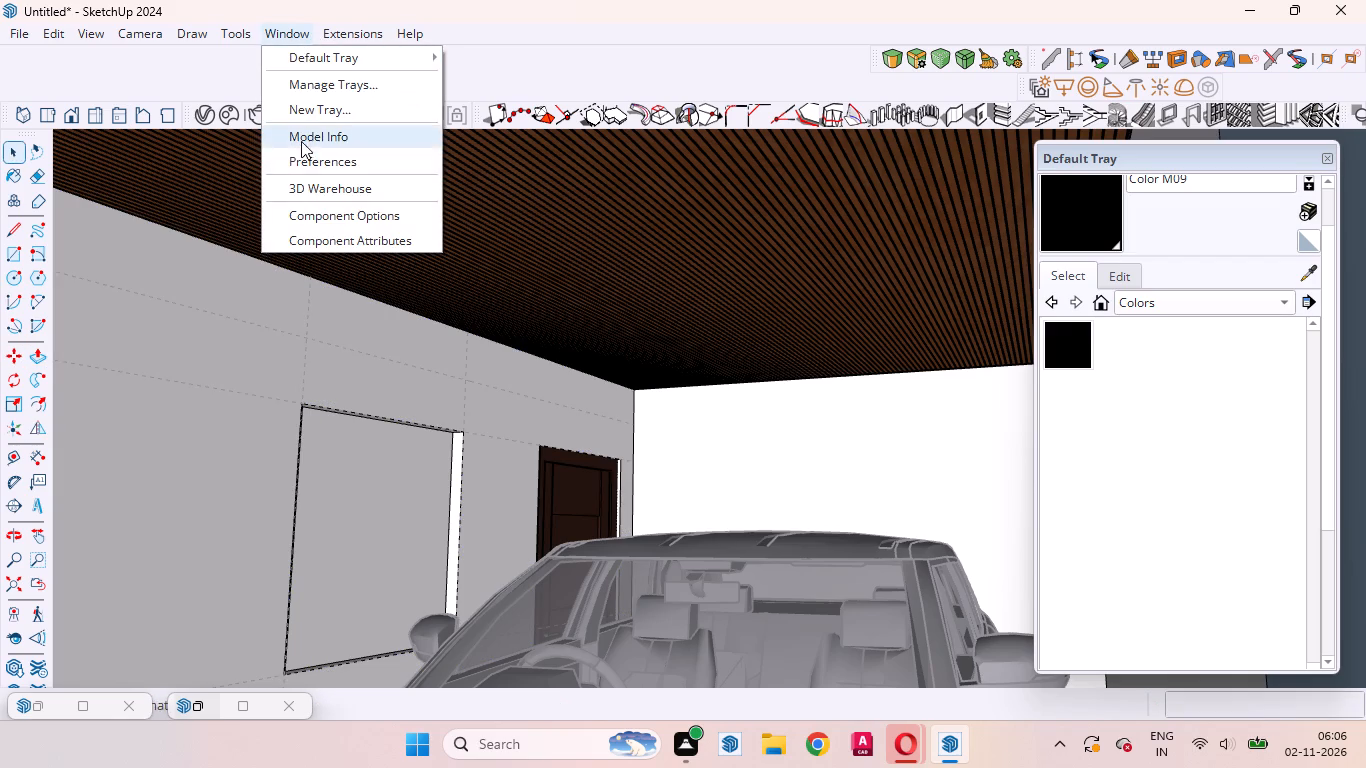
click(314, 182)
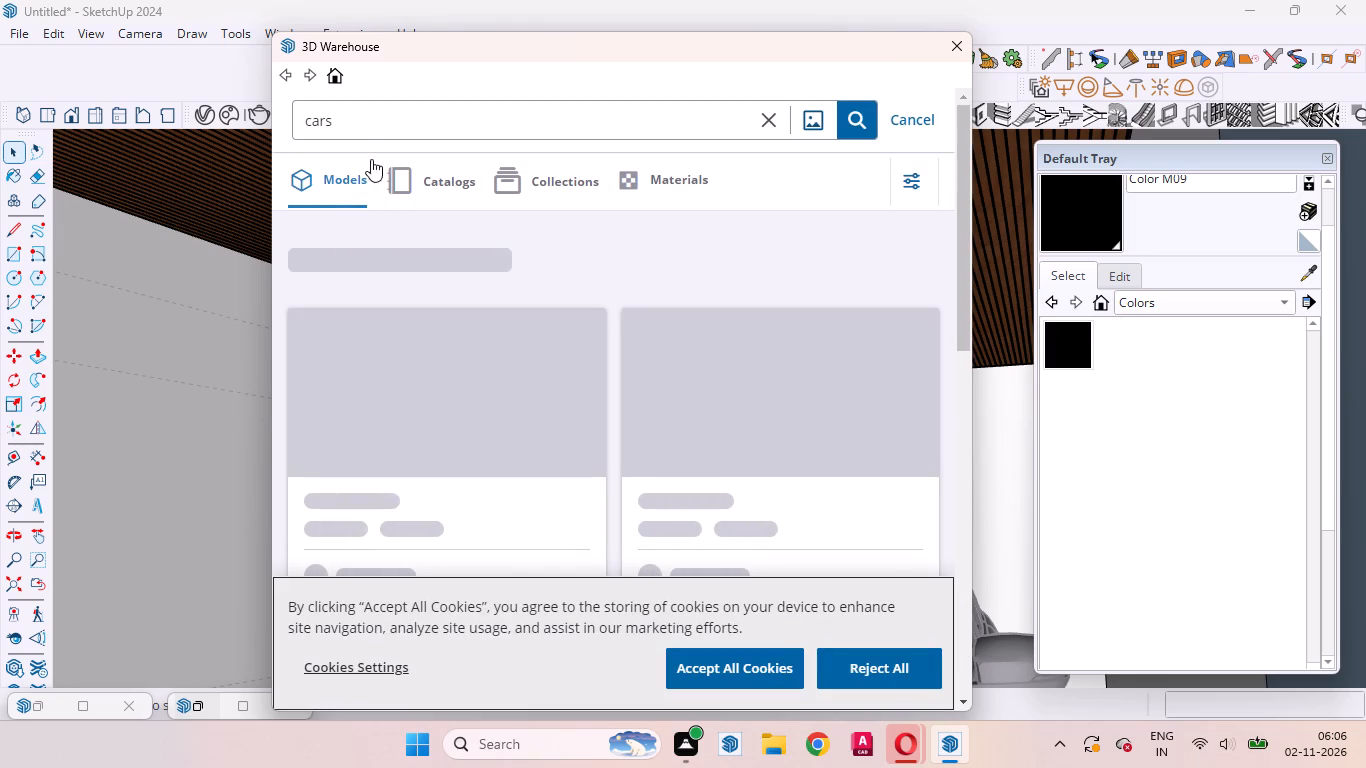
drag(361, 113, 280, 113)
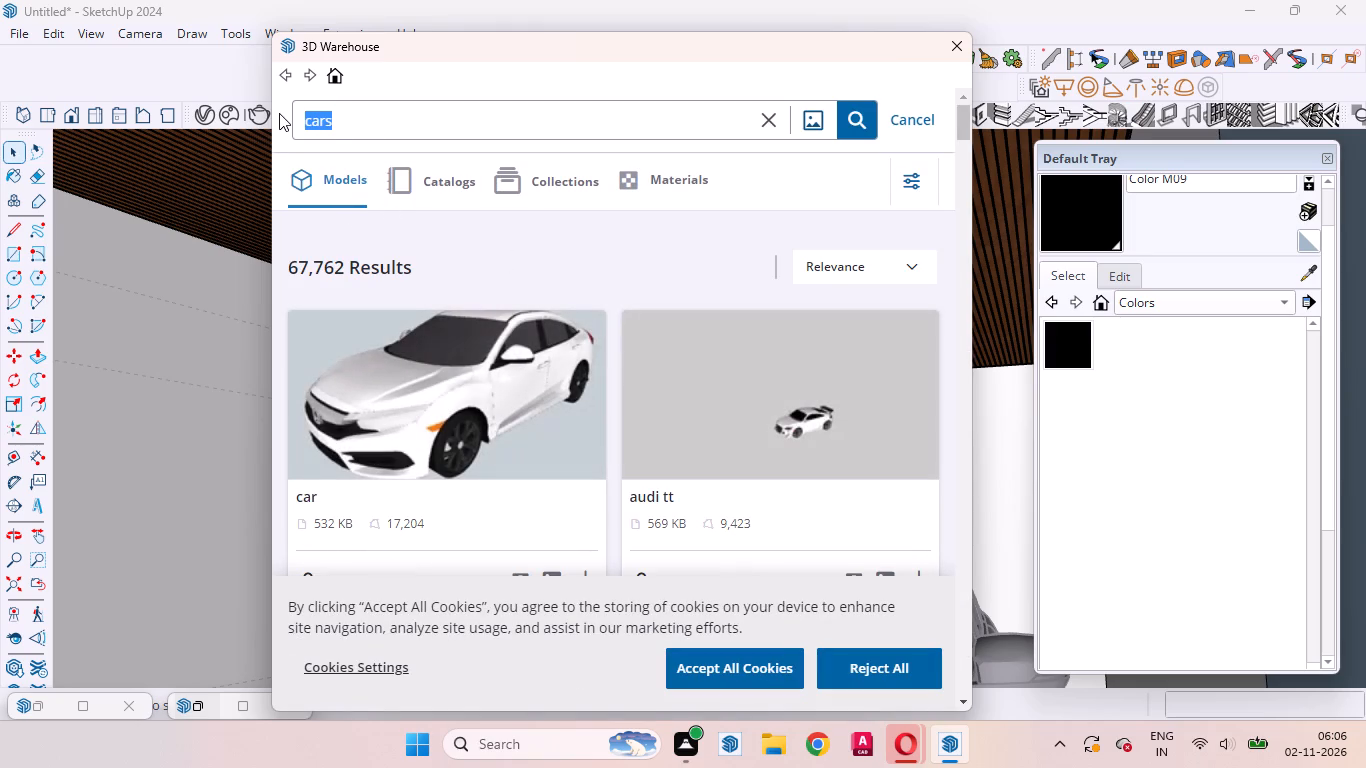
key(BackSpace)
text(wind)
key(o)
text(ws)
key(Return)
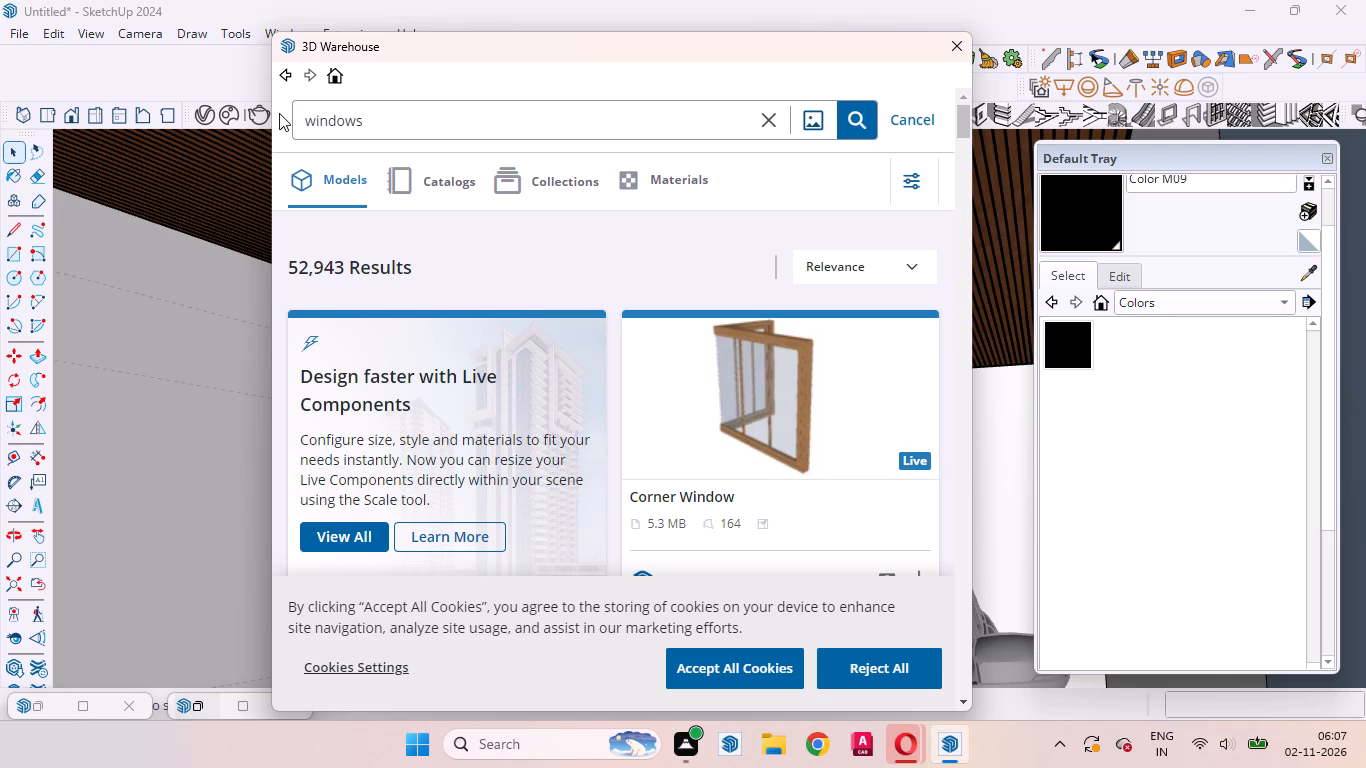
Find the two-panel, dark-framed model titled WINDOW (209 KB) in the results and download it into the model.
scroll(395, 223, down, 4)
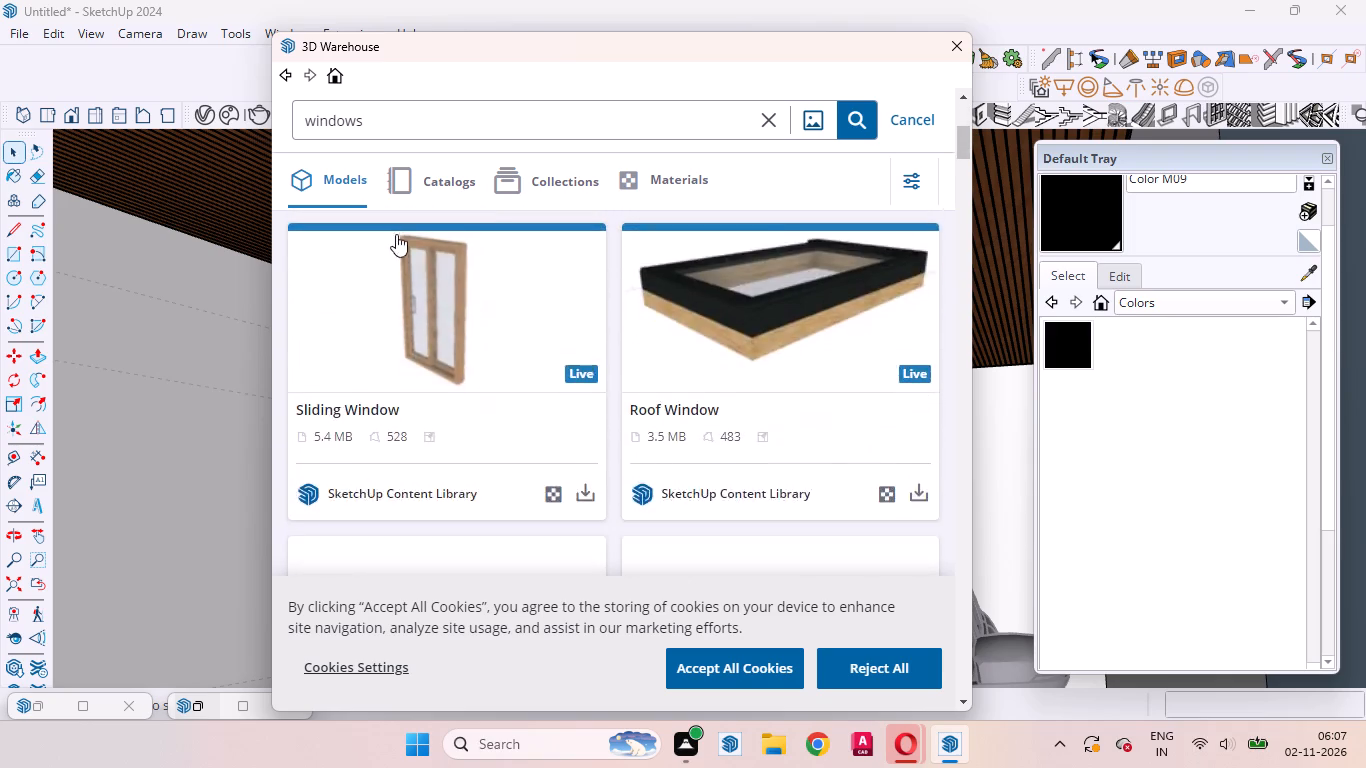
scroll(396, 237, down, 5)
scroll(388, 304, up, 1)
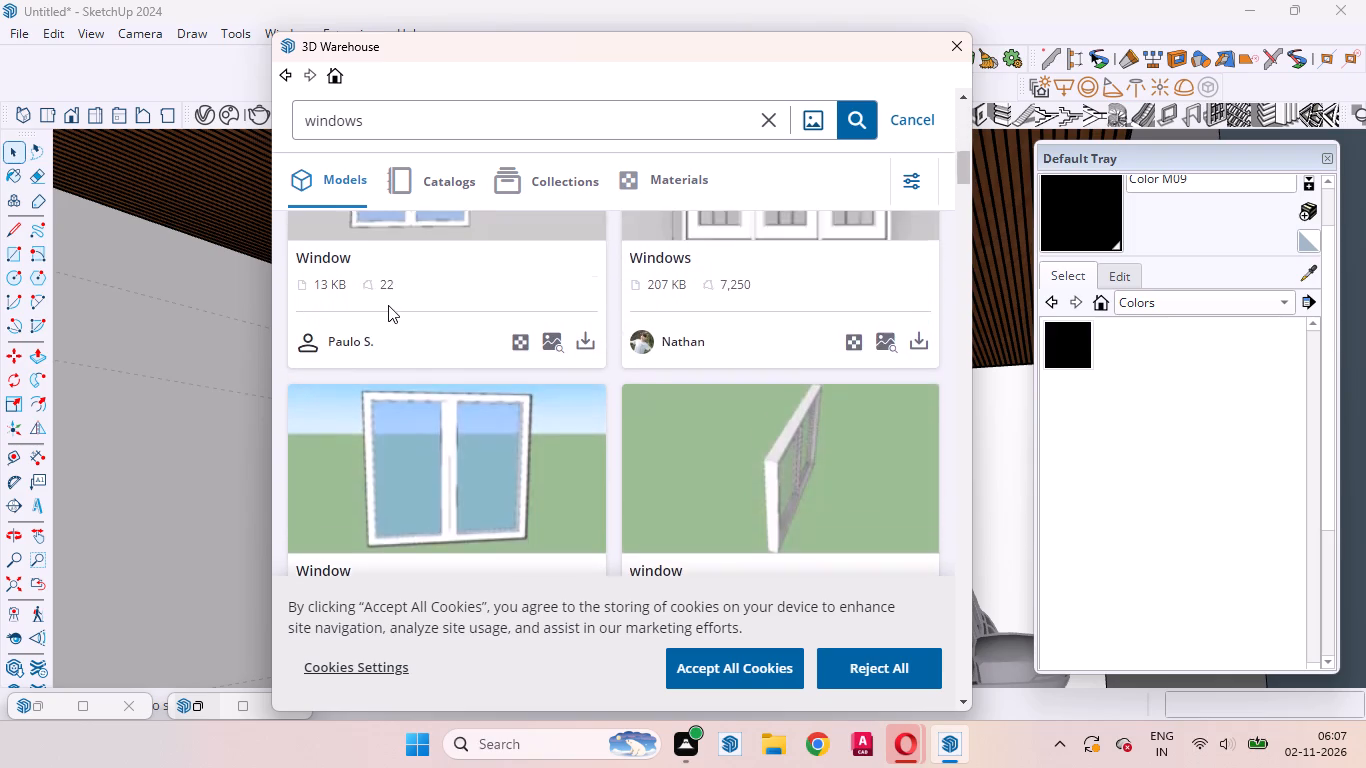
scroll(388, 305, up, 1)
scroll(388, 304, down, 4)
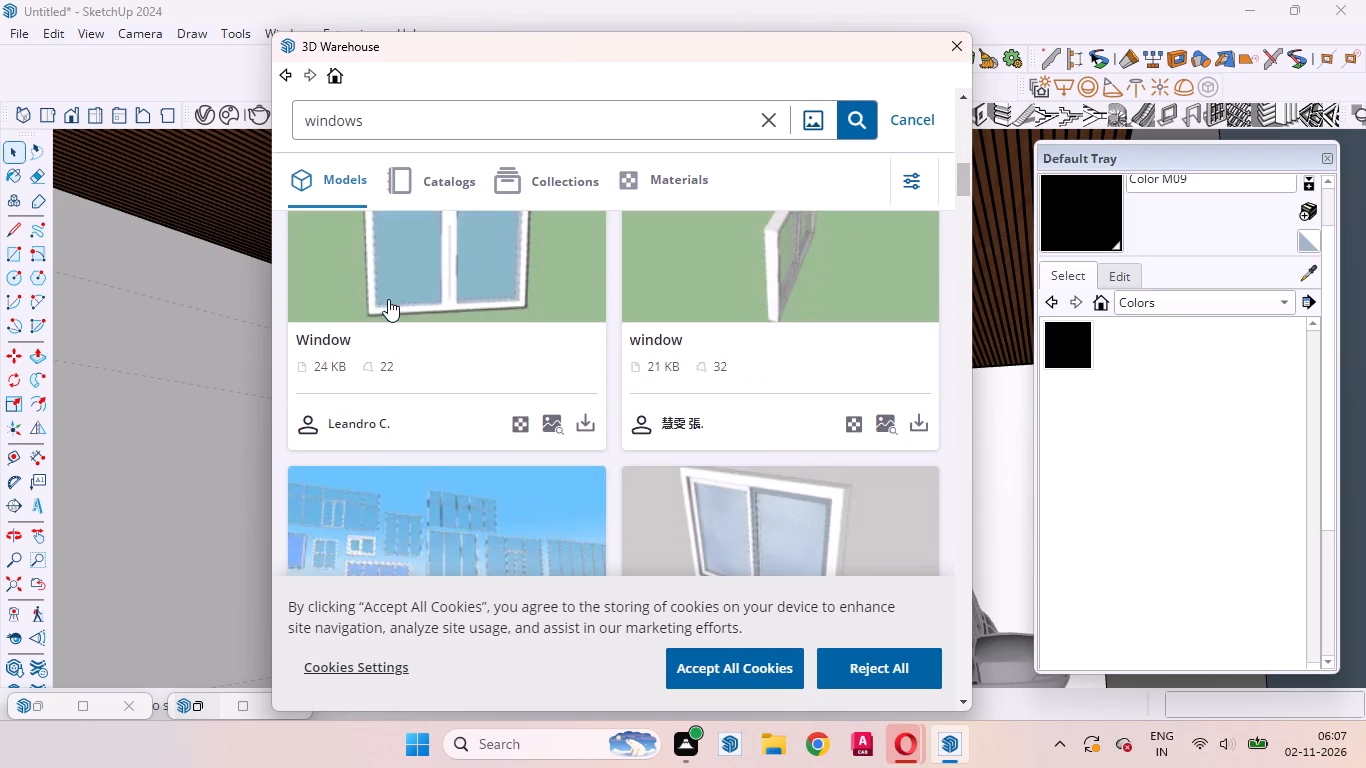
scroll(388, 299, down, 7)
scroll(388, 299, up, 1)
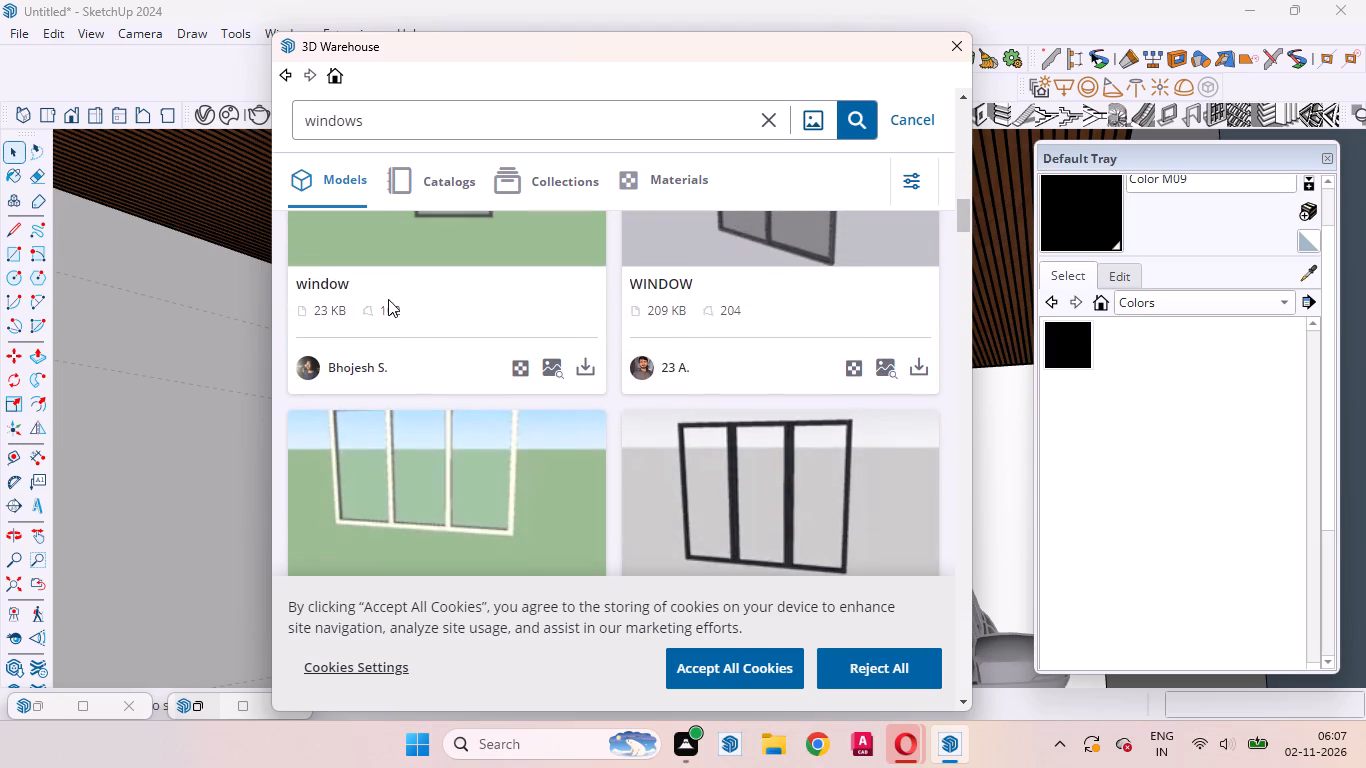
scroll(388, 299, up, 1)
scroll(388, 299, down, 1)
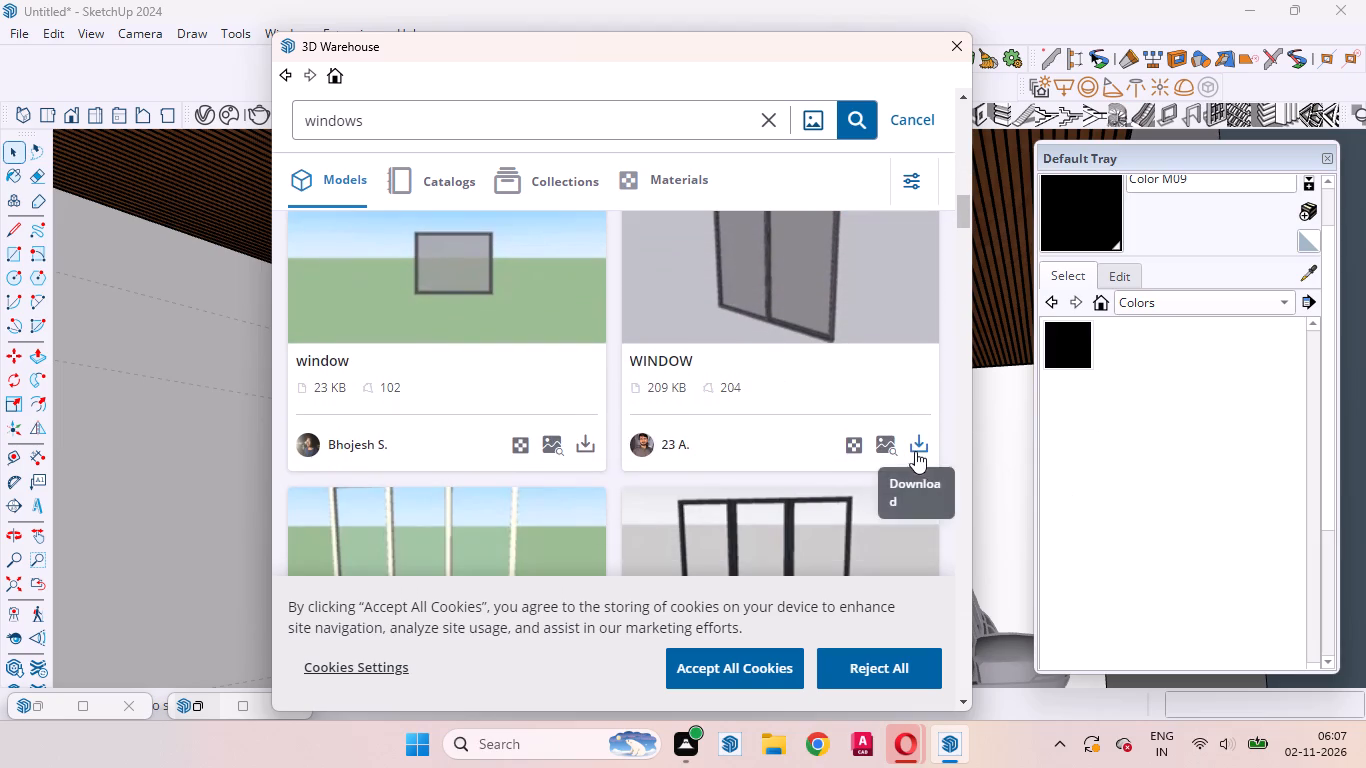
click(916, 451)
click(562, 402)
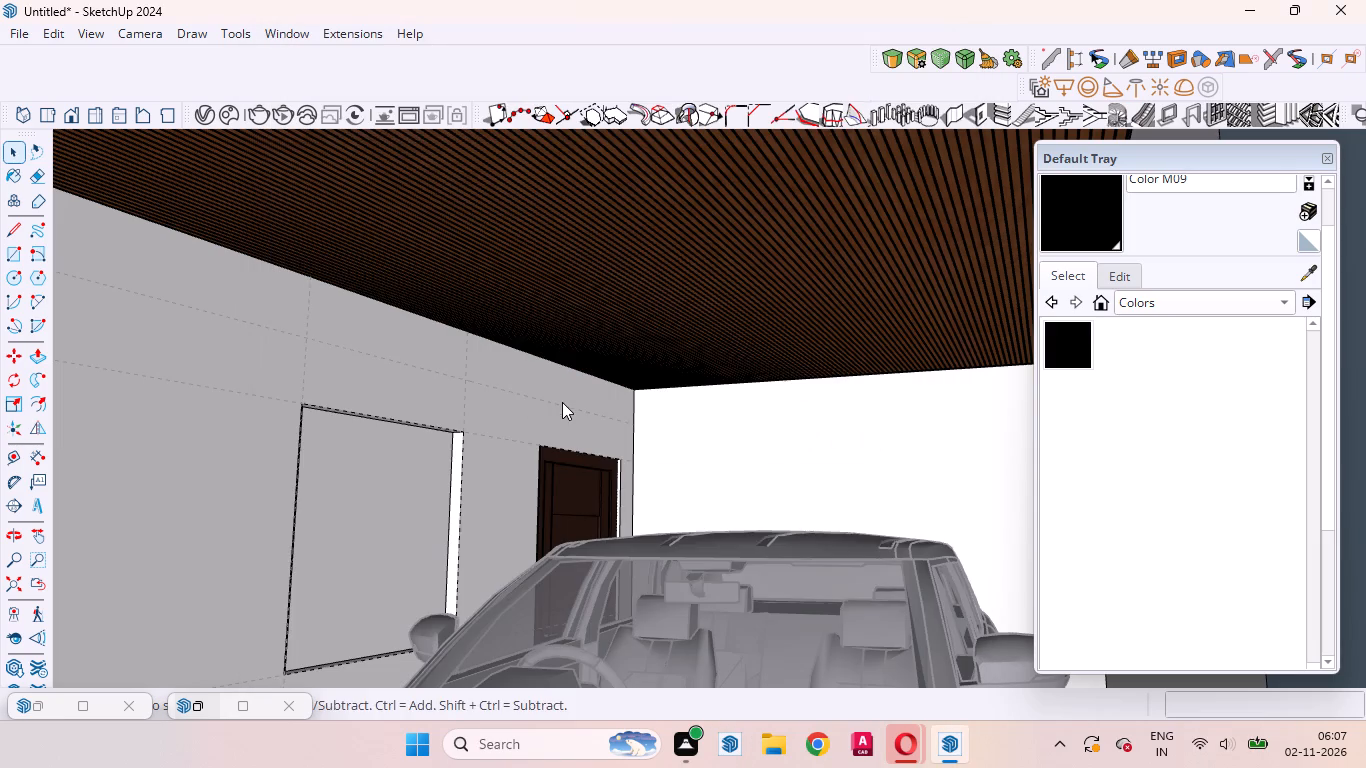
Place the downloaded two-panel window on the parking bay floor in front of the car.
scroll(556, 541, down, 10)
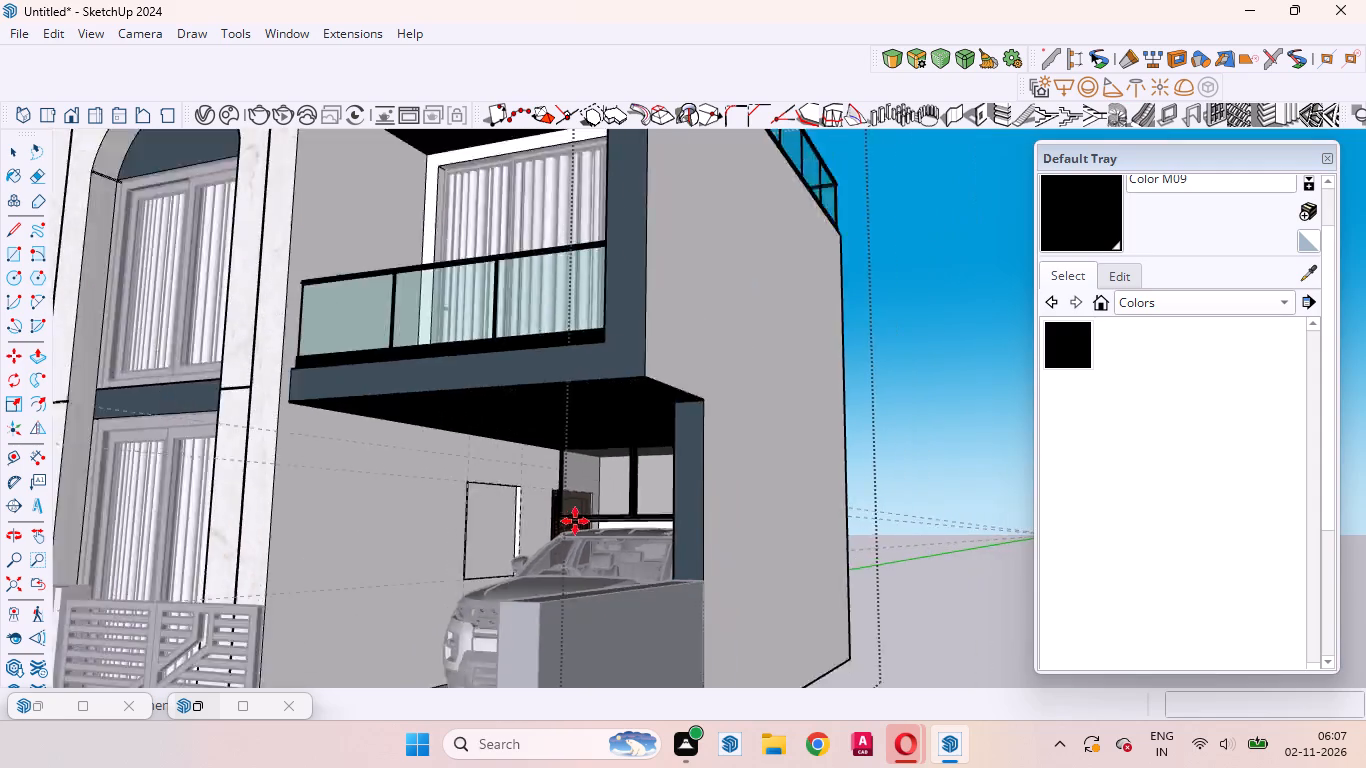
scroll(575, 521, down, 9)
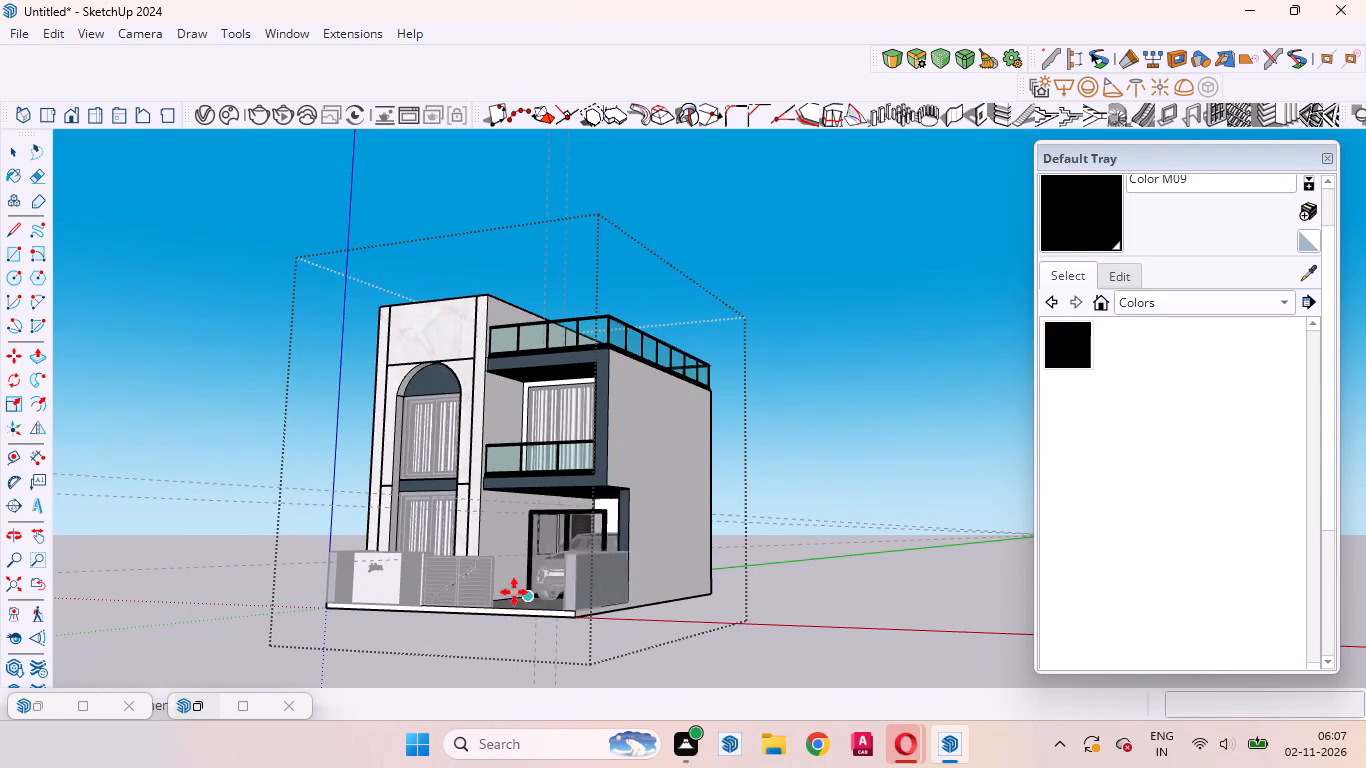
scroll(514, 592, up, 7)
middle_drag(505, 602, 700, 767)
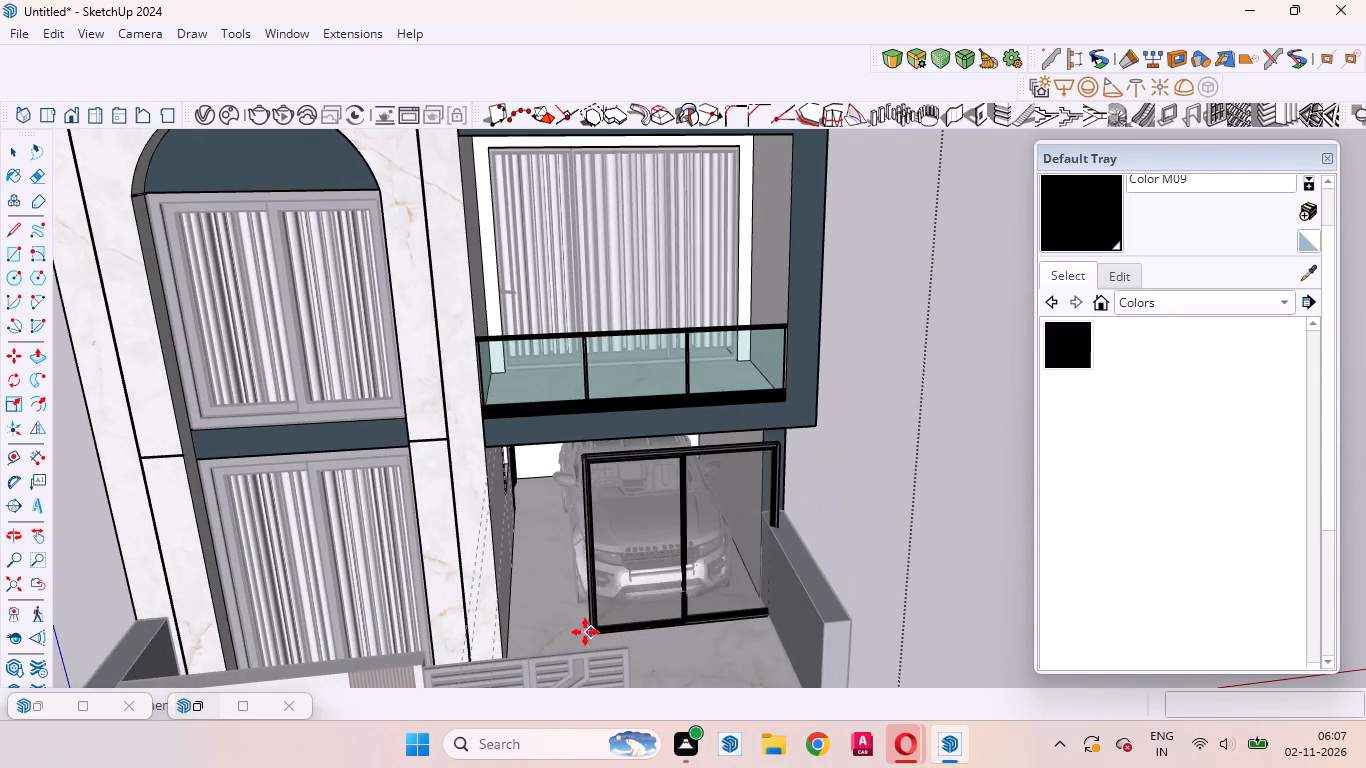
click(557, 635)
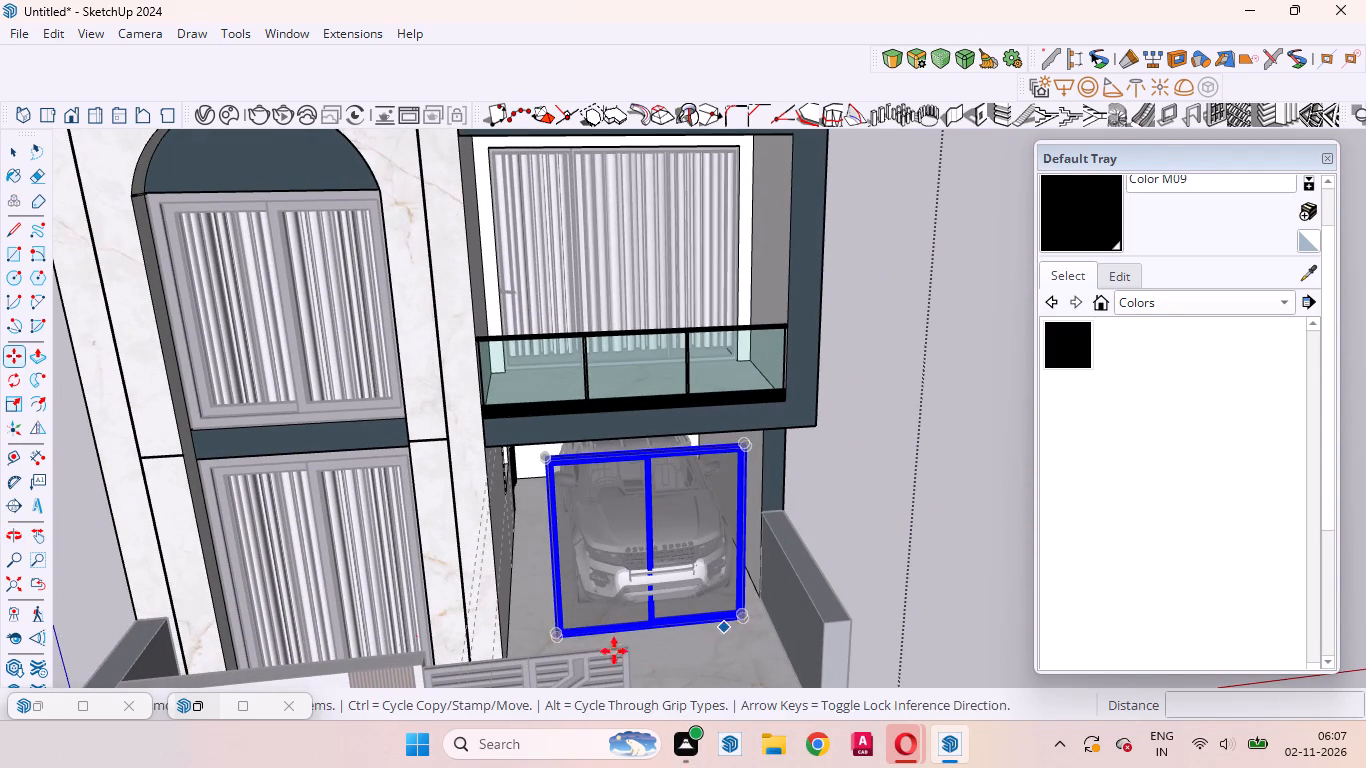
Rotate the window 90 degrees in the ground plane so it runs parallel to the bay's side wall.
click(12, 379)
scroll(25, 425, down, 12)
scroll(522, 425, down, 1)
scroll(438, 556, down, 6)
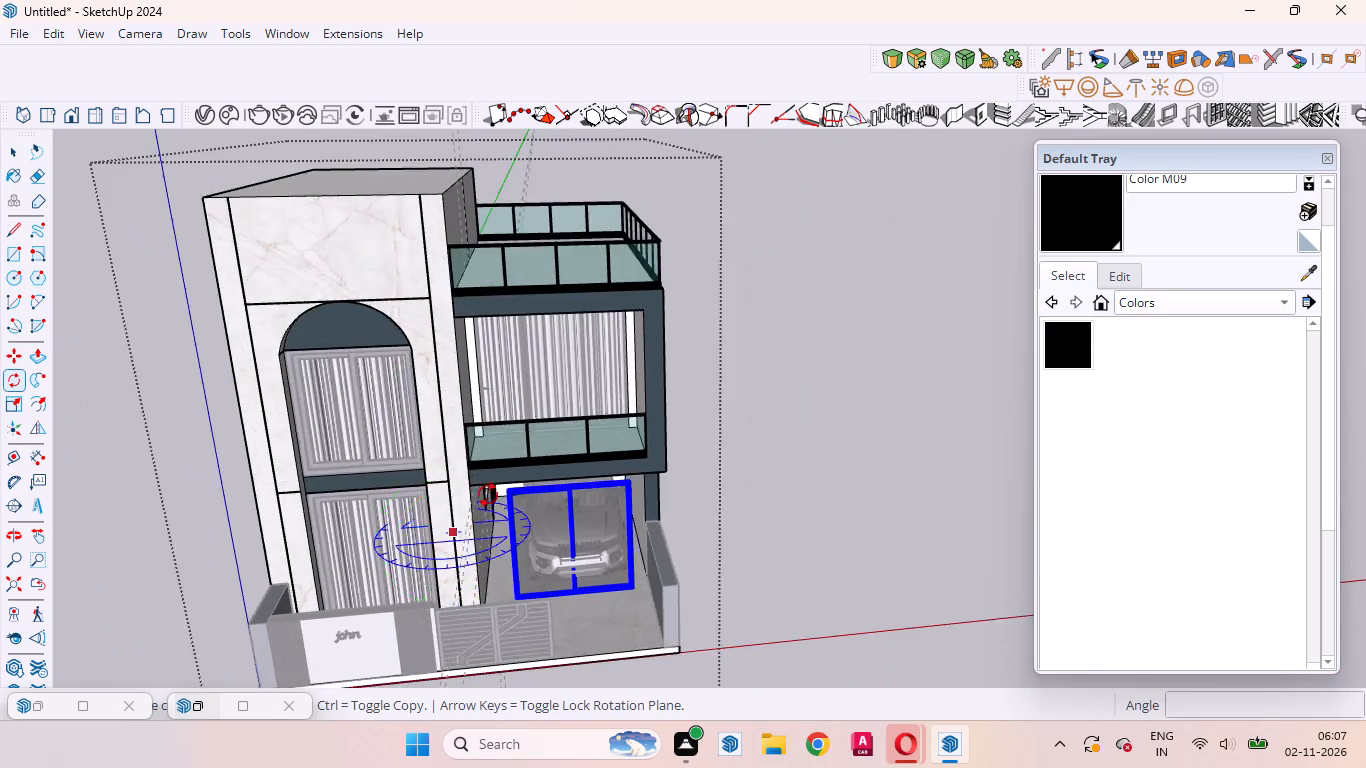
scroll(488, 495, down, 3)
scroll(642, 628, up, 7)
middle_drag(622, 644, 446, 677)
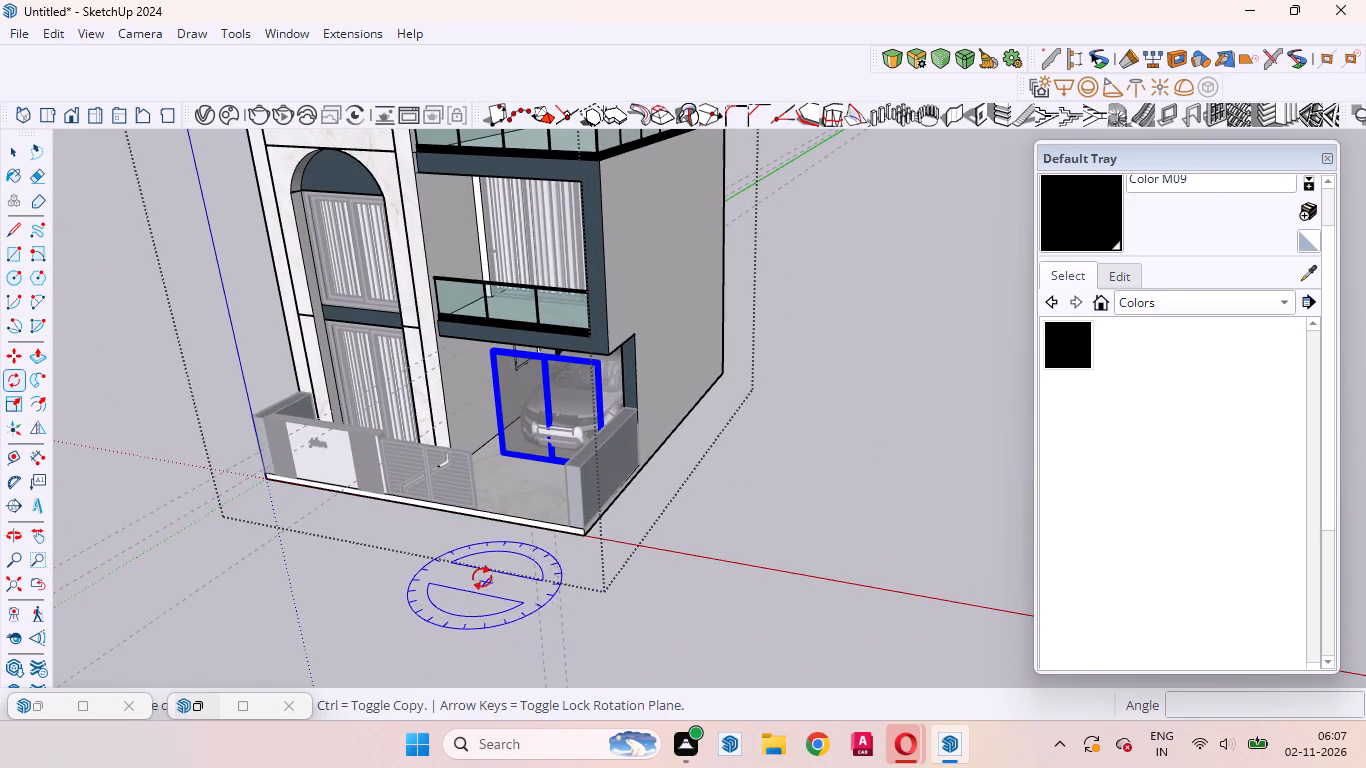
click(481, 578)
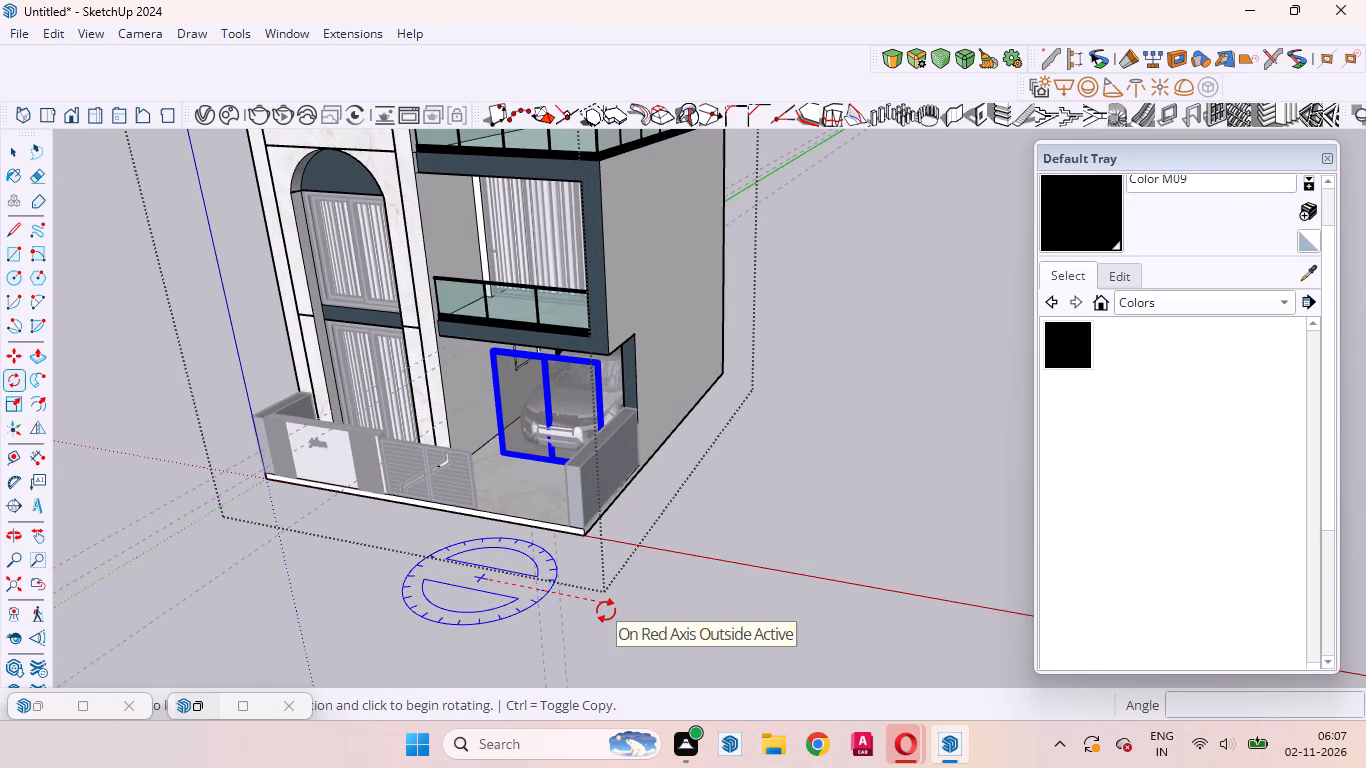
click(606, 611)
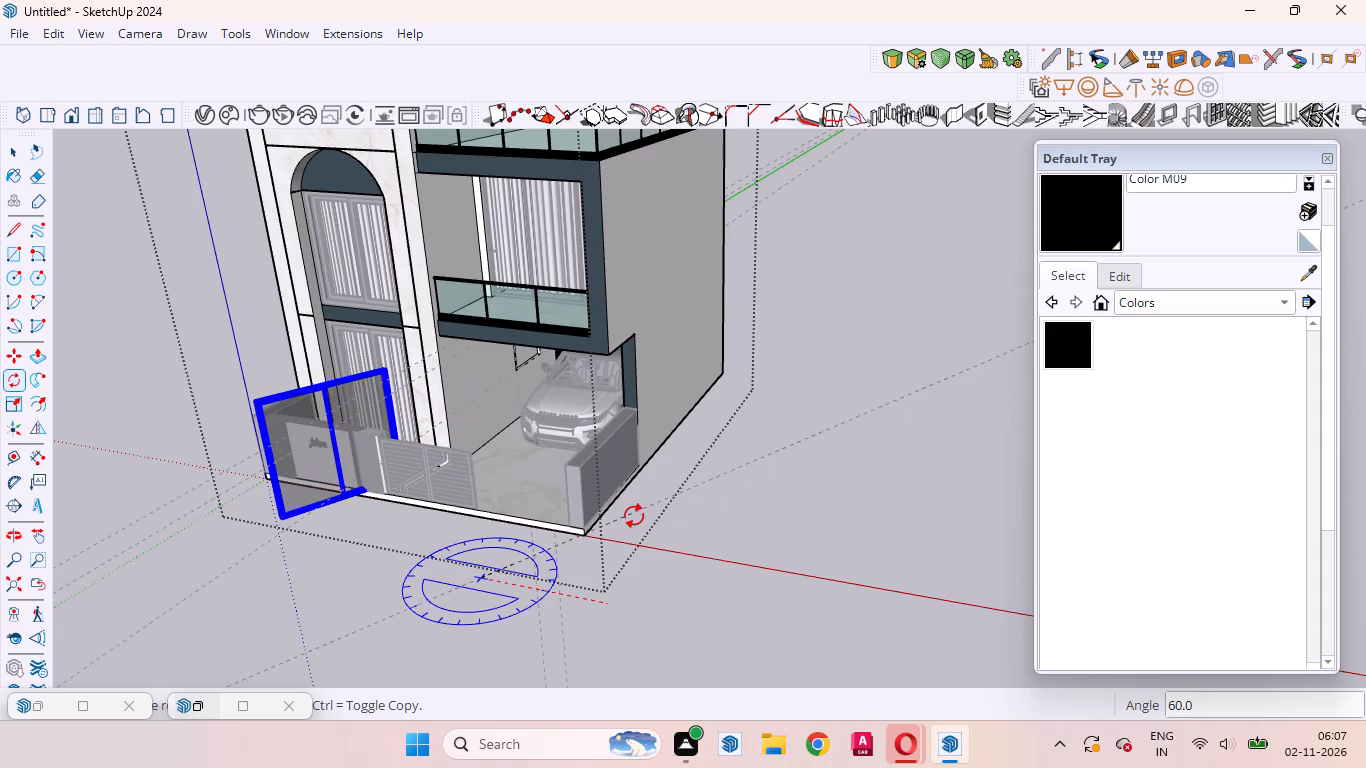
text(90)
key(Return)
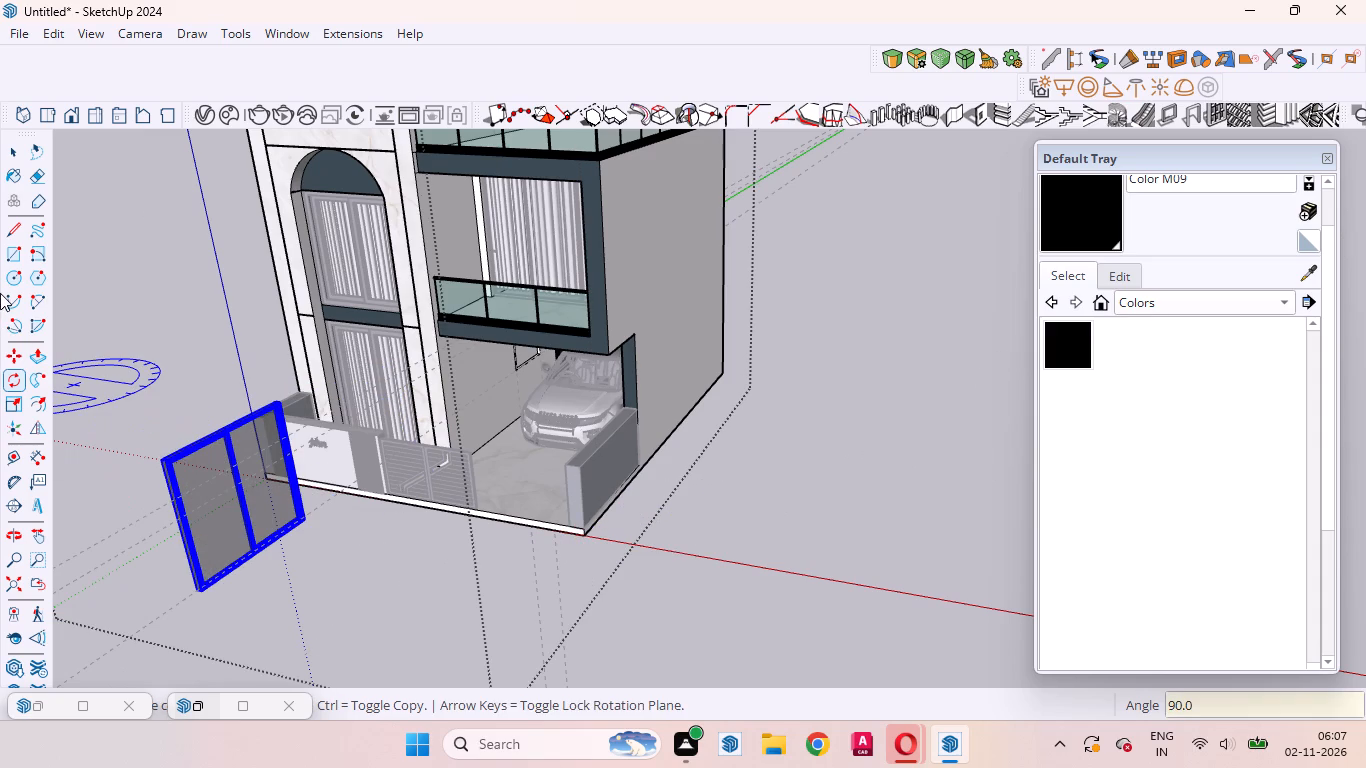
Move the window by its upper frame corner onto the matching top corner of the recess beside the door.
click(22, 358)
scroll(161, 459, up, 2)
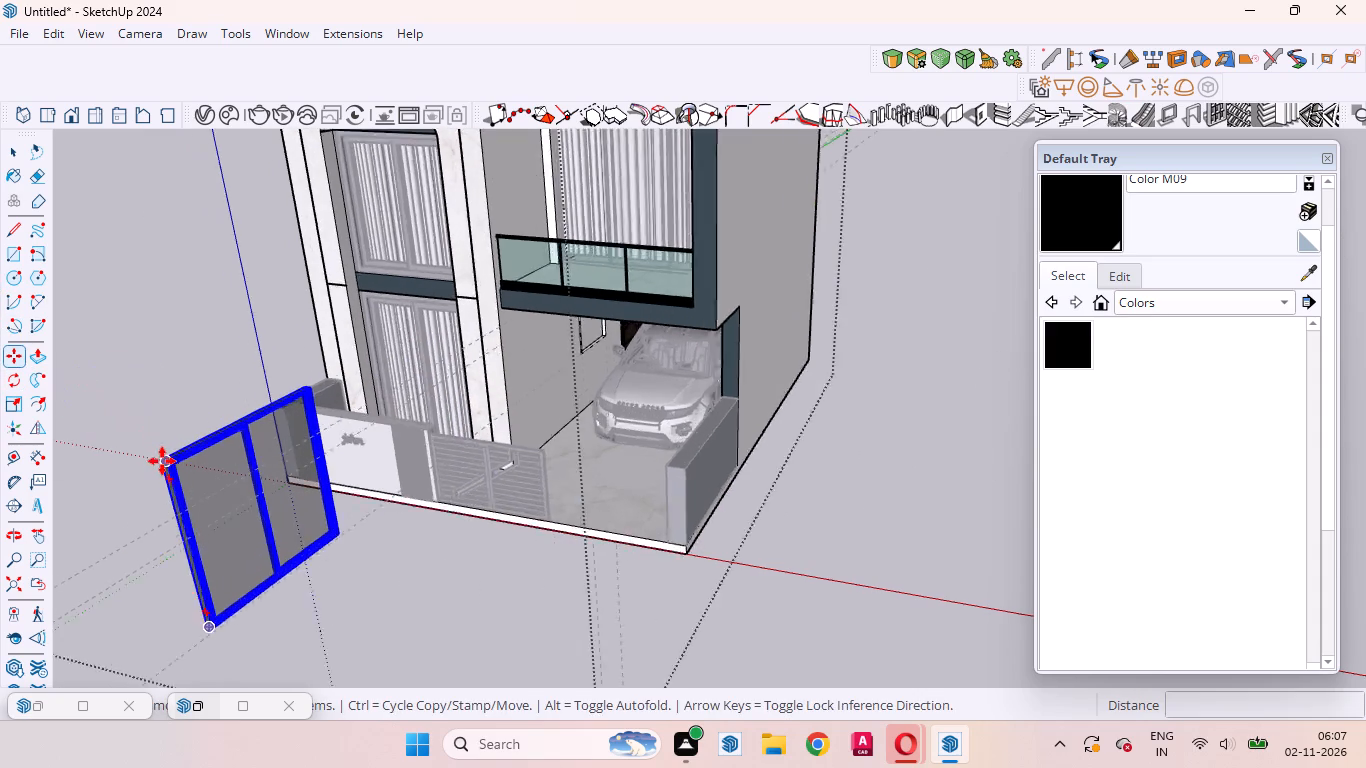
scroll(162, 461, up, 15)
middle_drag(152, 483, 221, 507)
scroll(220, 481, down, 3)
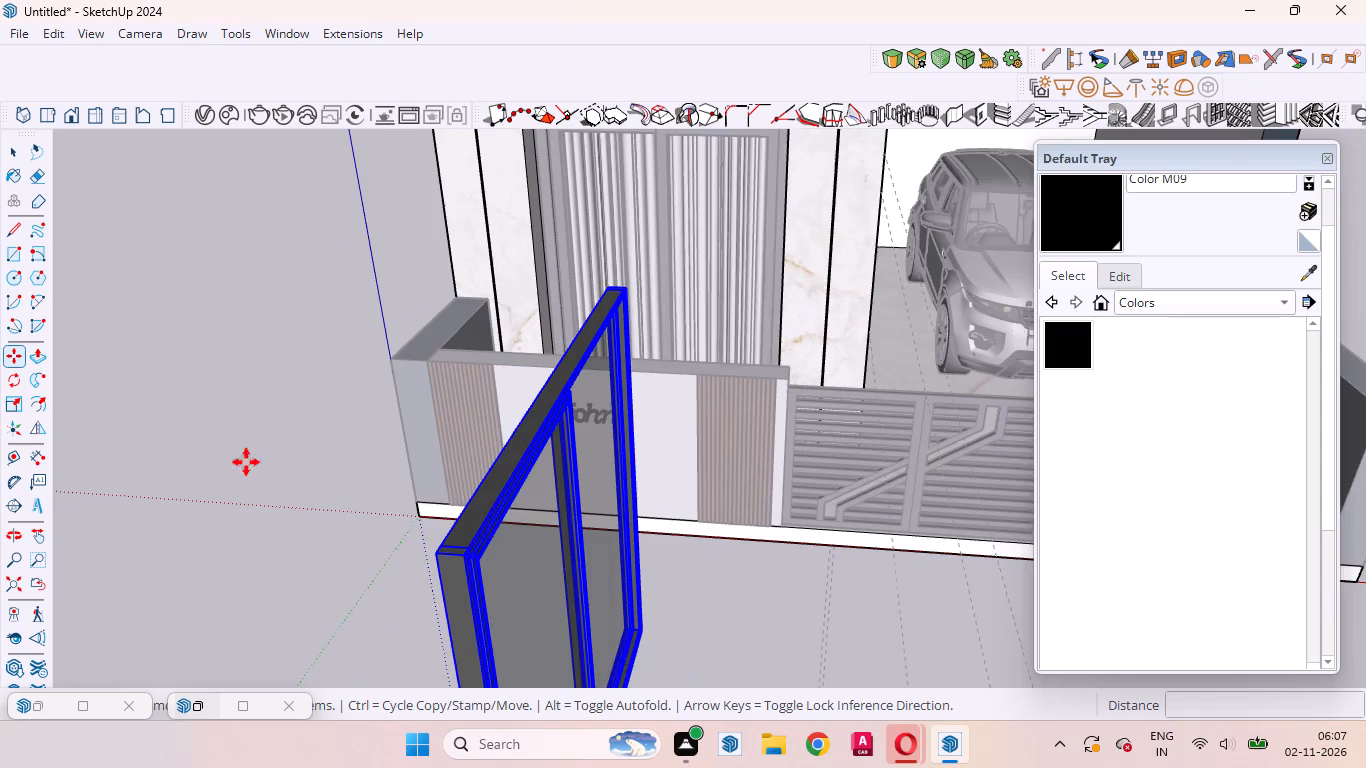
scroll(423, 557, up, 4)
middle_drag(419, 564, 628, 479)
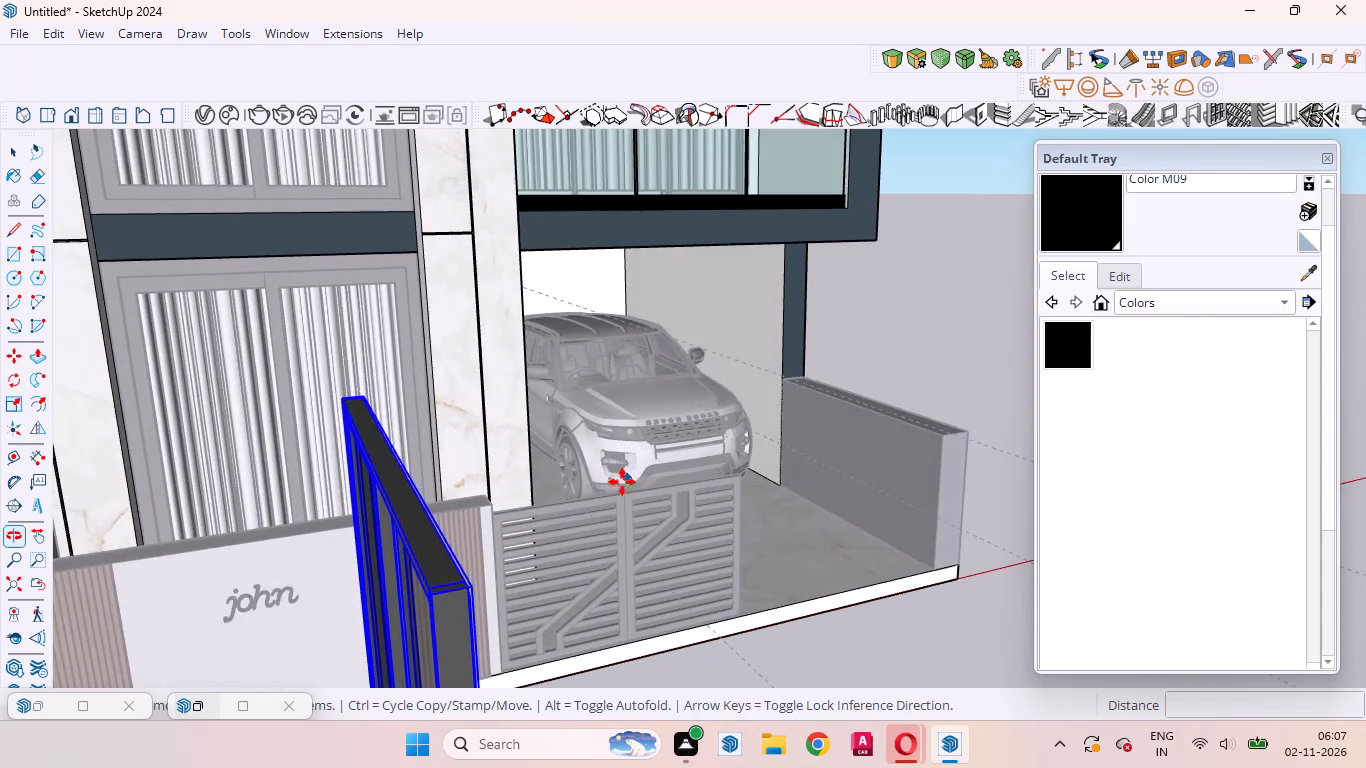
scroll(486, 584, up, 5)
scroll(473, 590, down, 2)
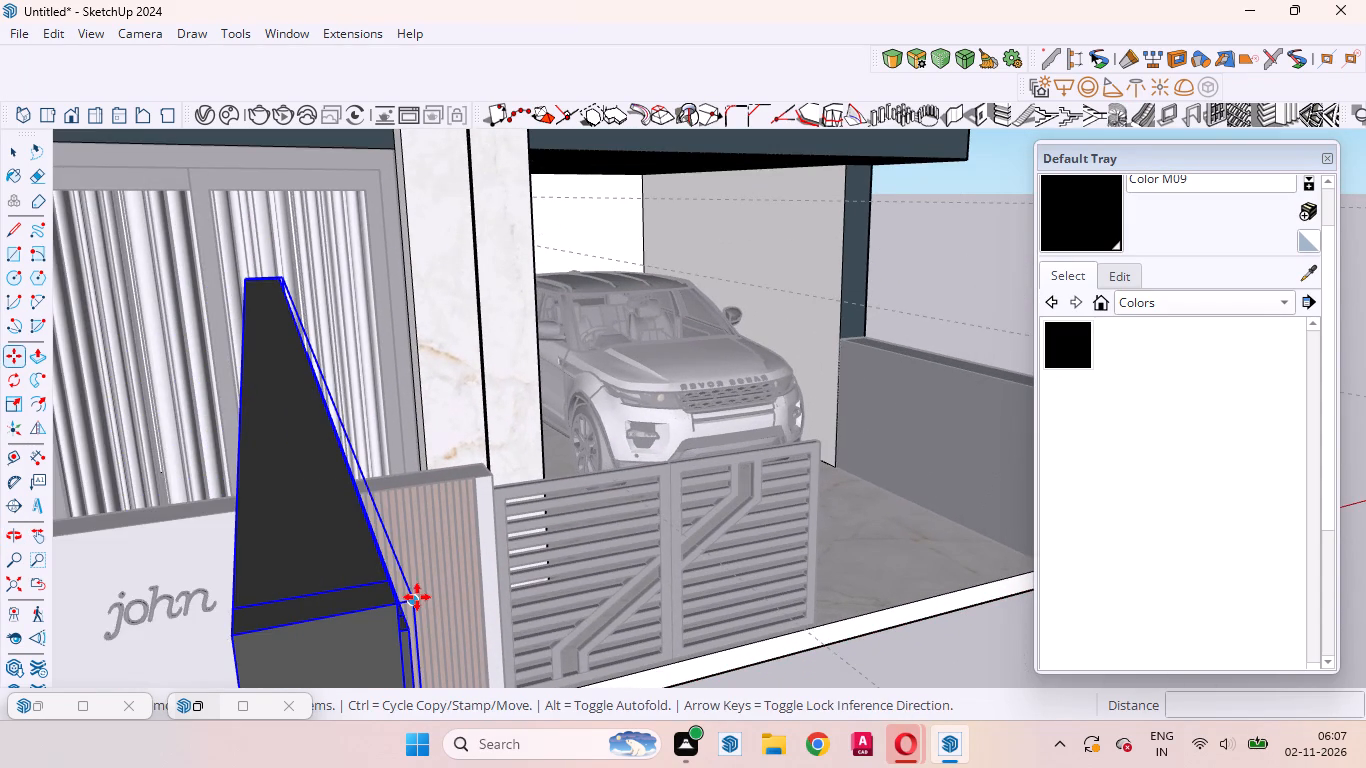
click(416, 597)
scroll(500, 513, down, 17)
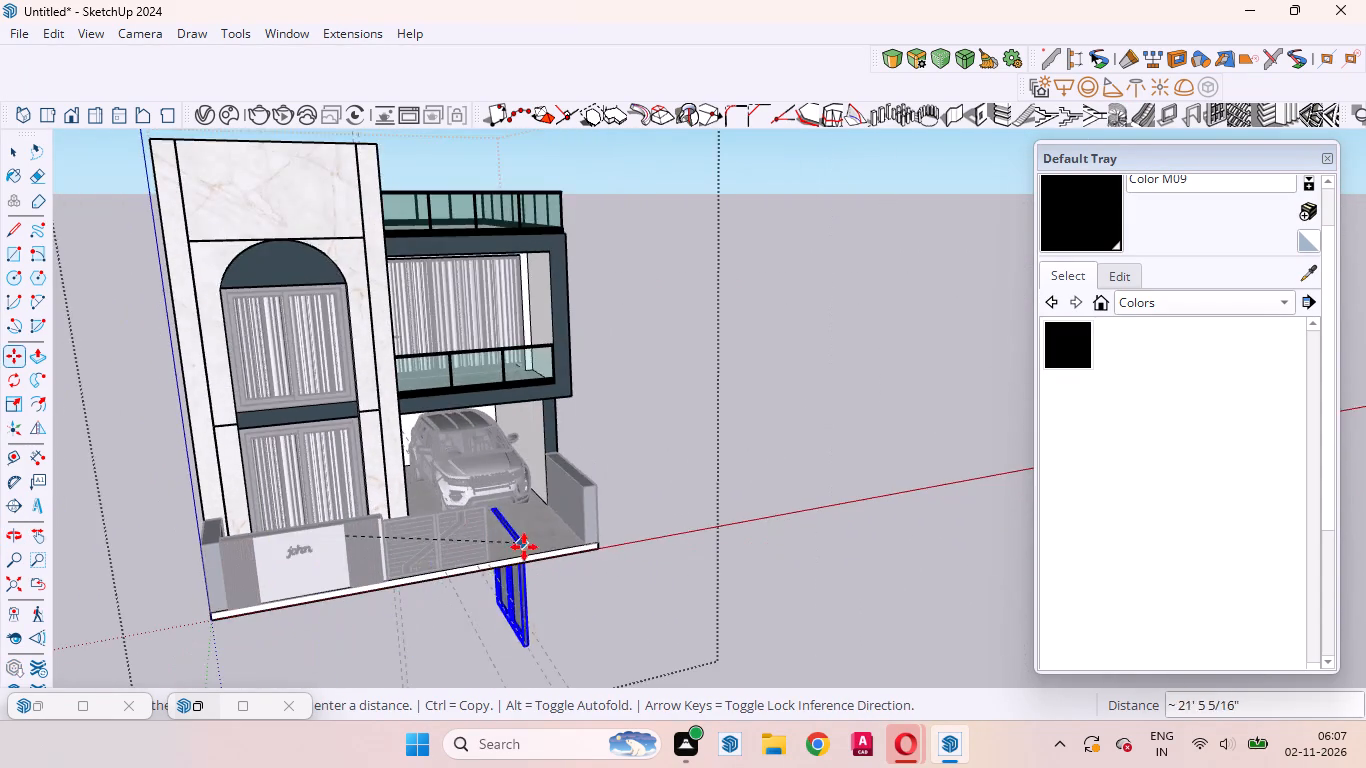
middle_drag(505, 561, 130, 511)
scroll(559, 427, up, 16)
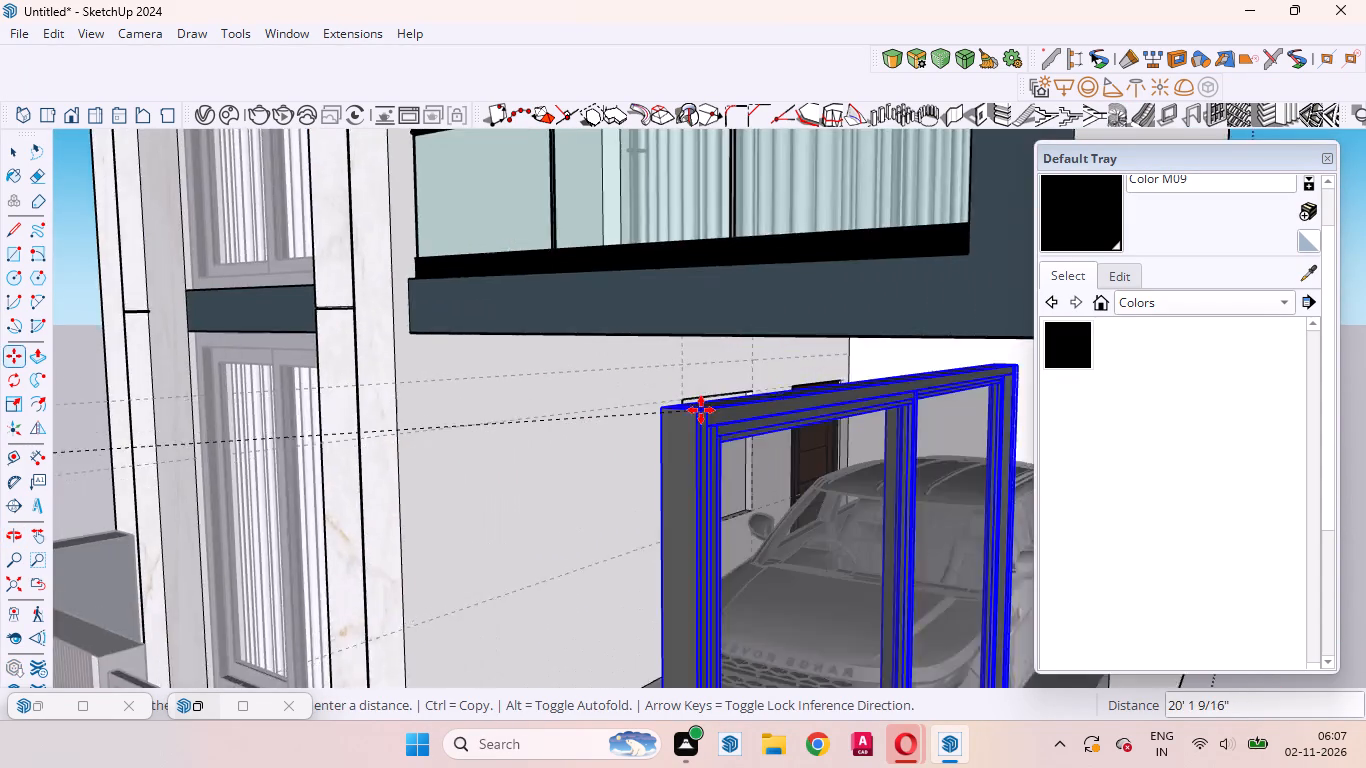
scroll(701, 410, up, 19)
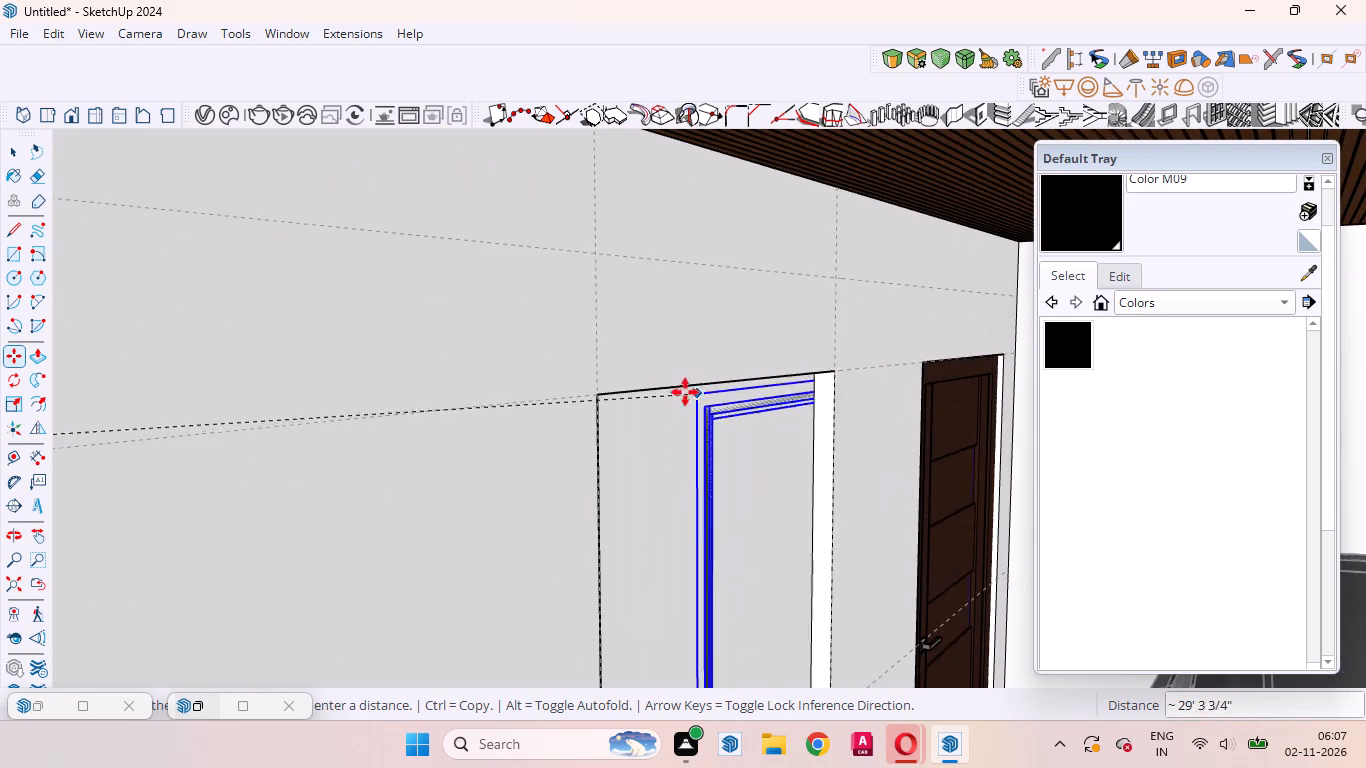
click(600, 395)
Scale the window uniformly to about 0.53 from its far bottom corner to suit the wall recess.
scroll(512, 394, down, 2)
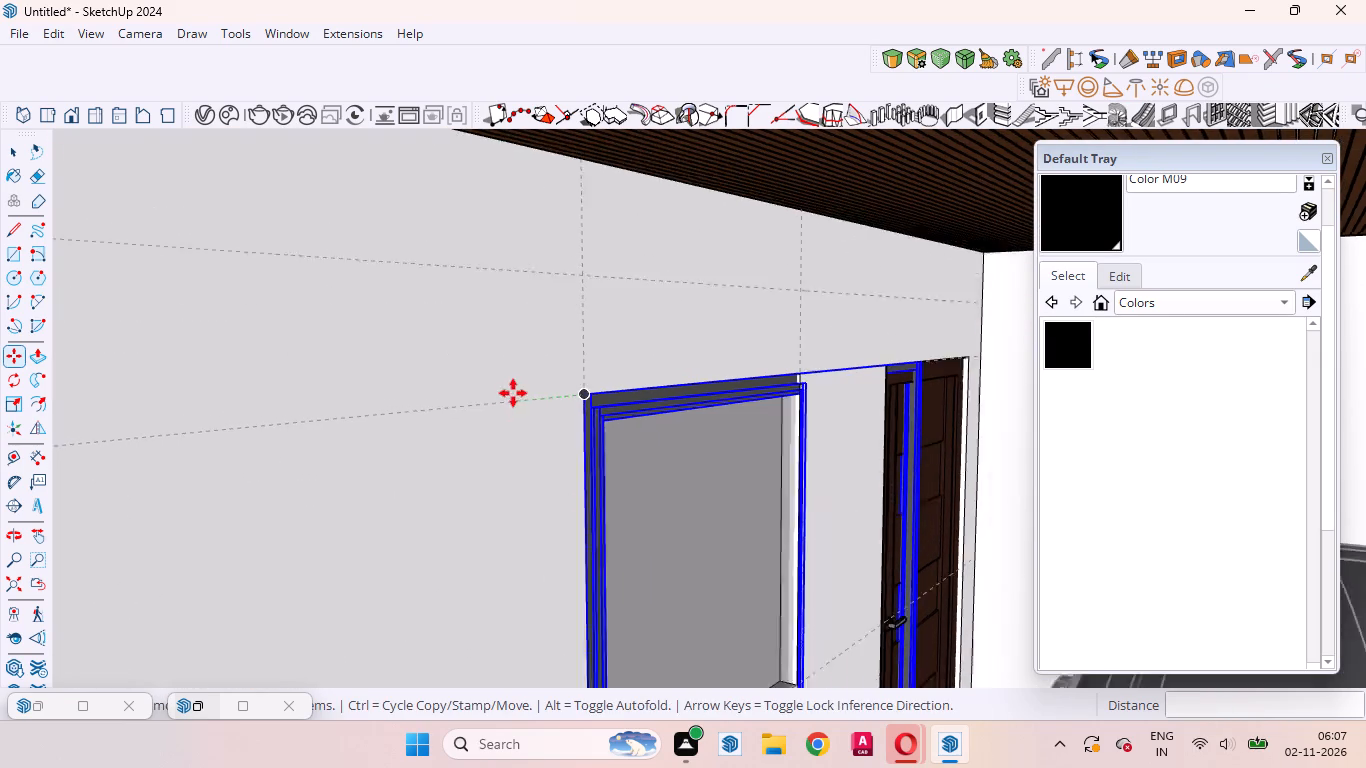
scroll(513, 393, down, 19)
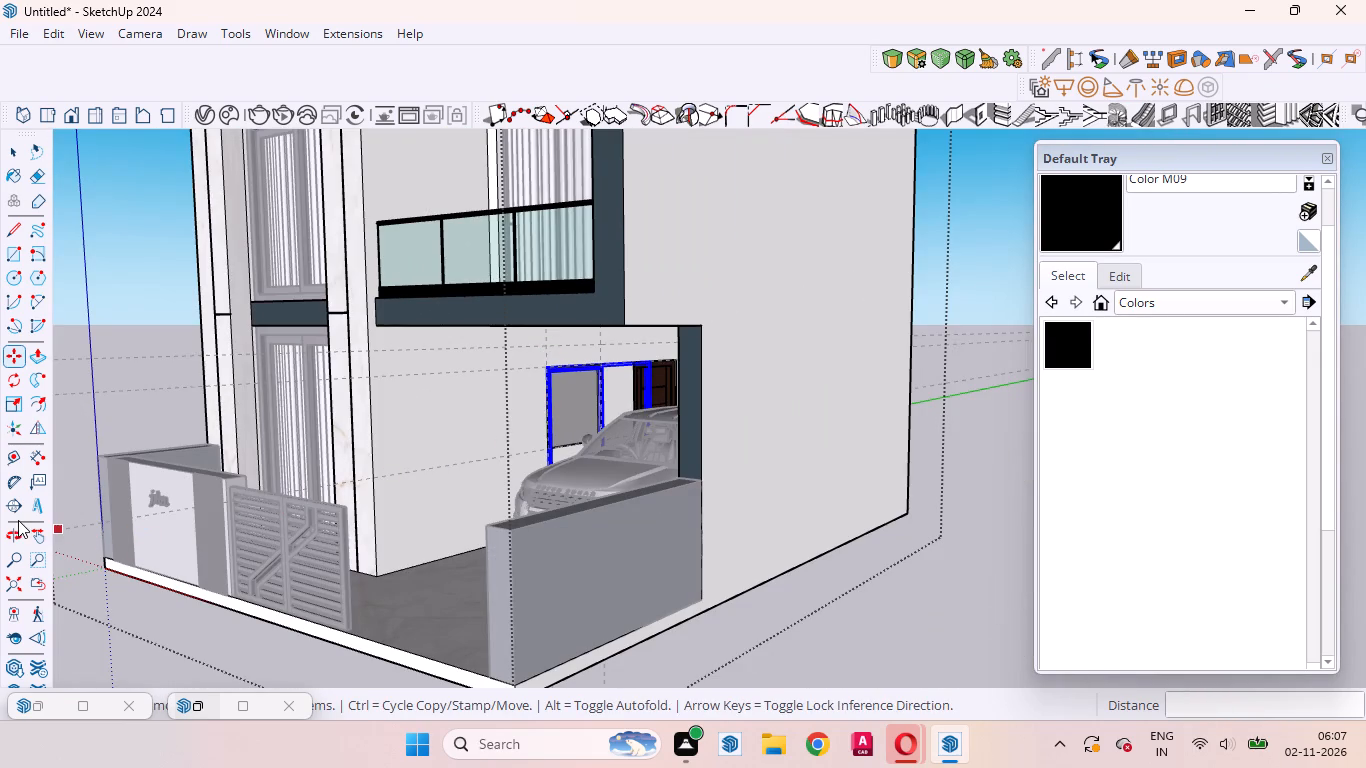
click(10, 417)
click(11, 400)
scroll(647, 372, up, 5)
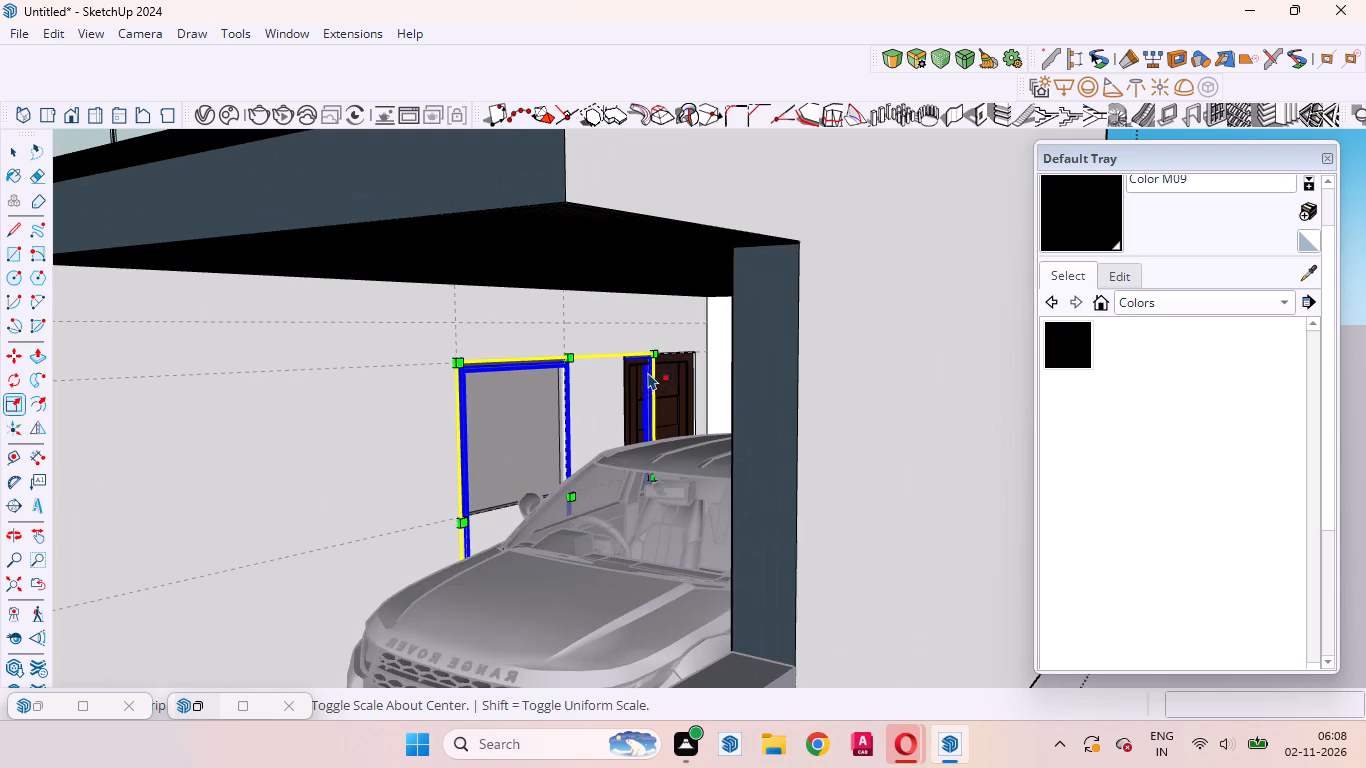
middle_drag(431, 507, 678, 557)
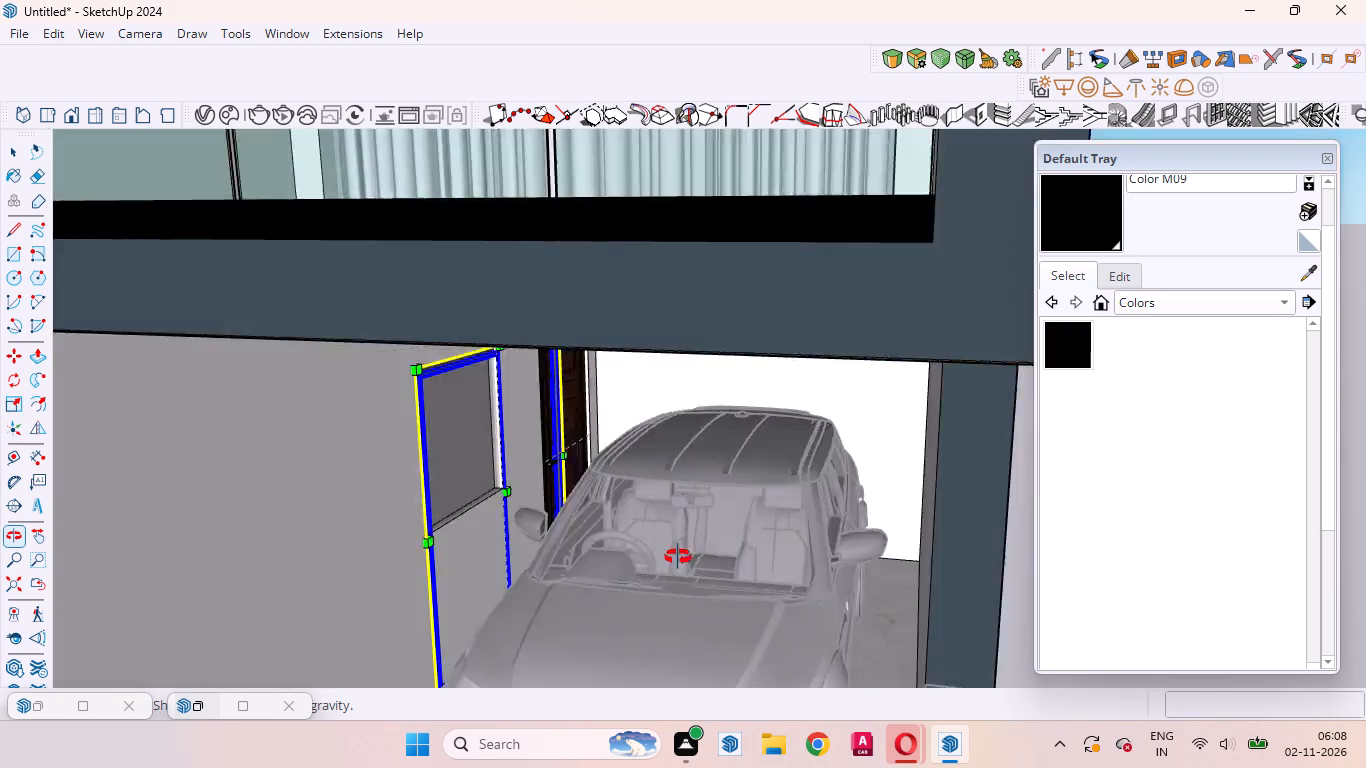
middle_drag(678, 557, 687, 548)
scroll(687, 548, up, 1)
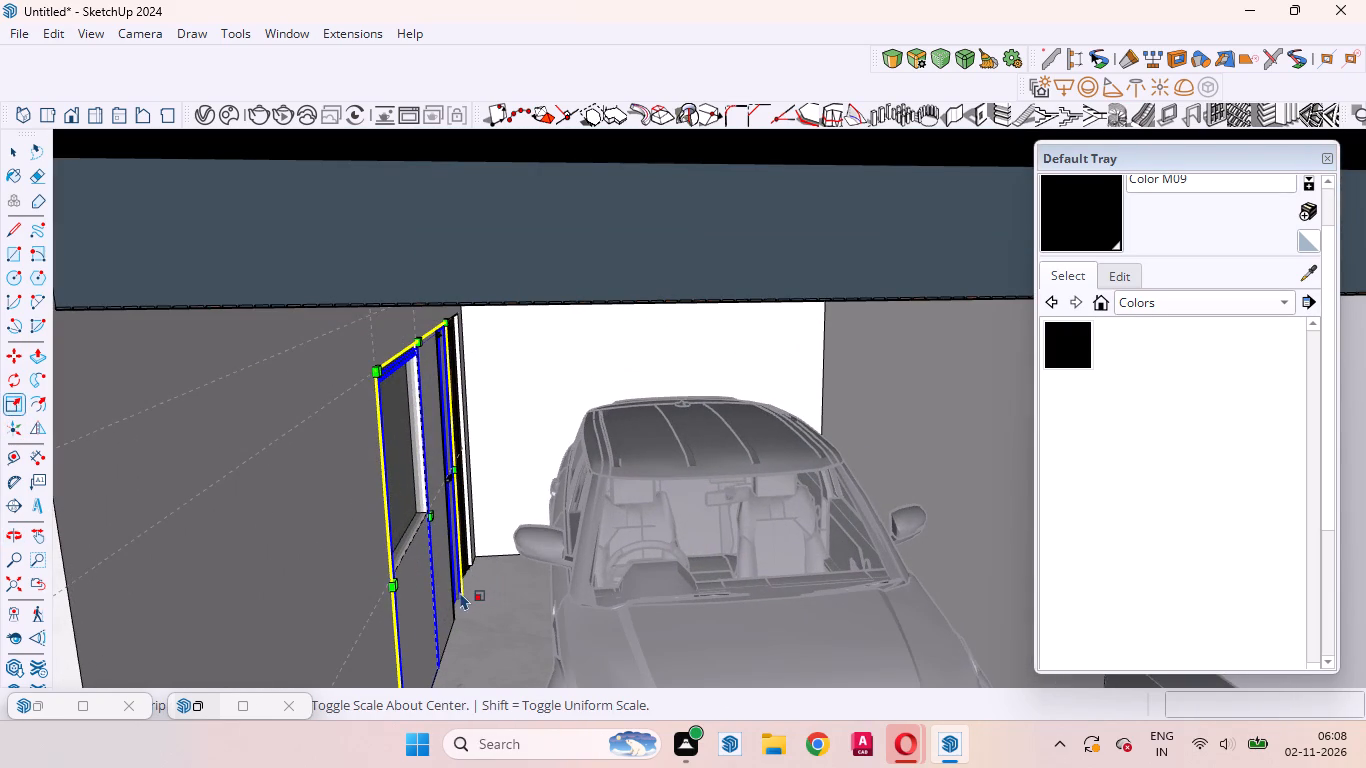
click(457, 609)
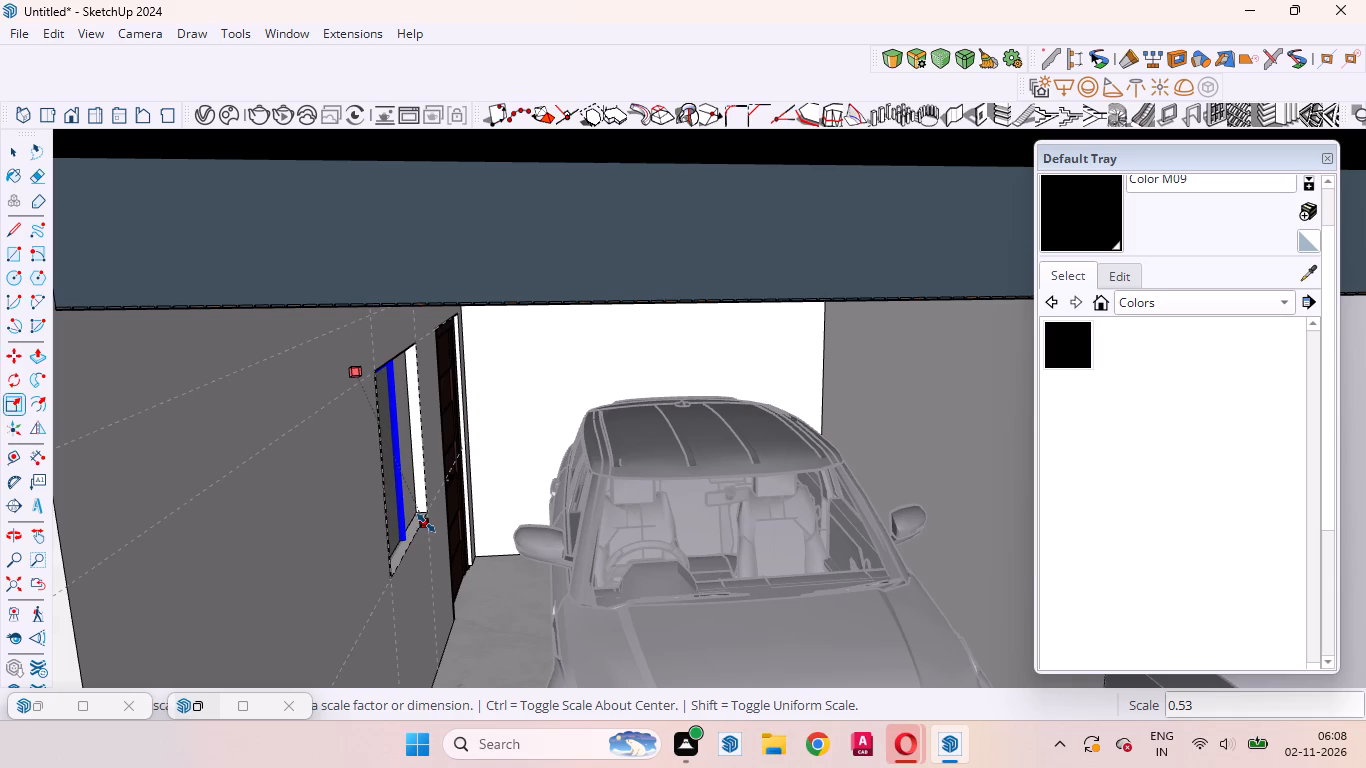
click(426, 523)
Move the window about 4 9/16" outward from the back of the recess, using its lower frame corner.
middle_drag(436, 522, 201, 527)
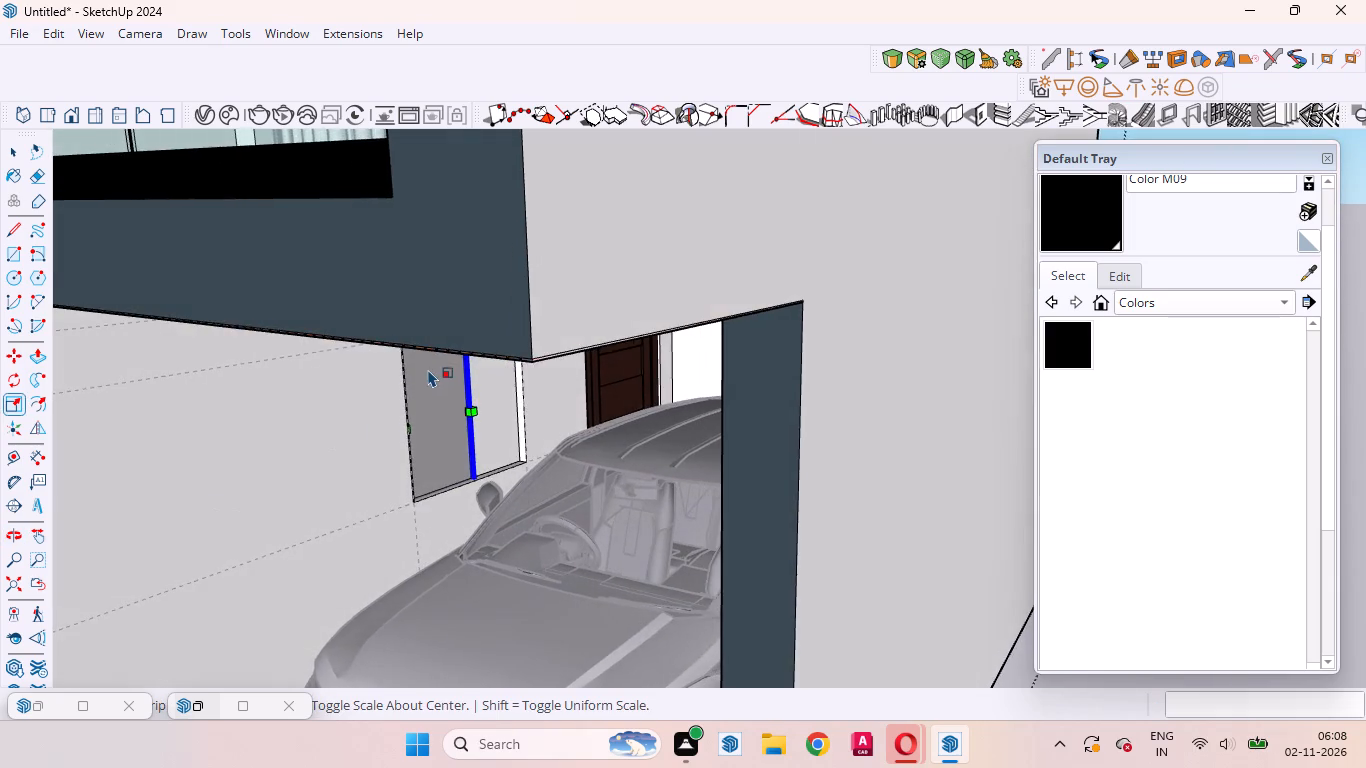
scroll(428, 369, up, 10)
middle_drag(498, 431, 488, 338)
scroll(527, 457, up, 5)
middle_drag(475, 502, 138, 766)
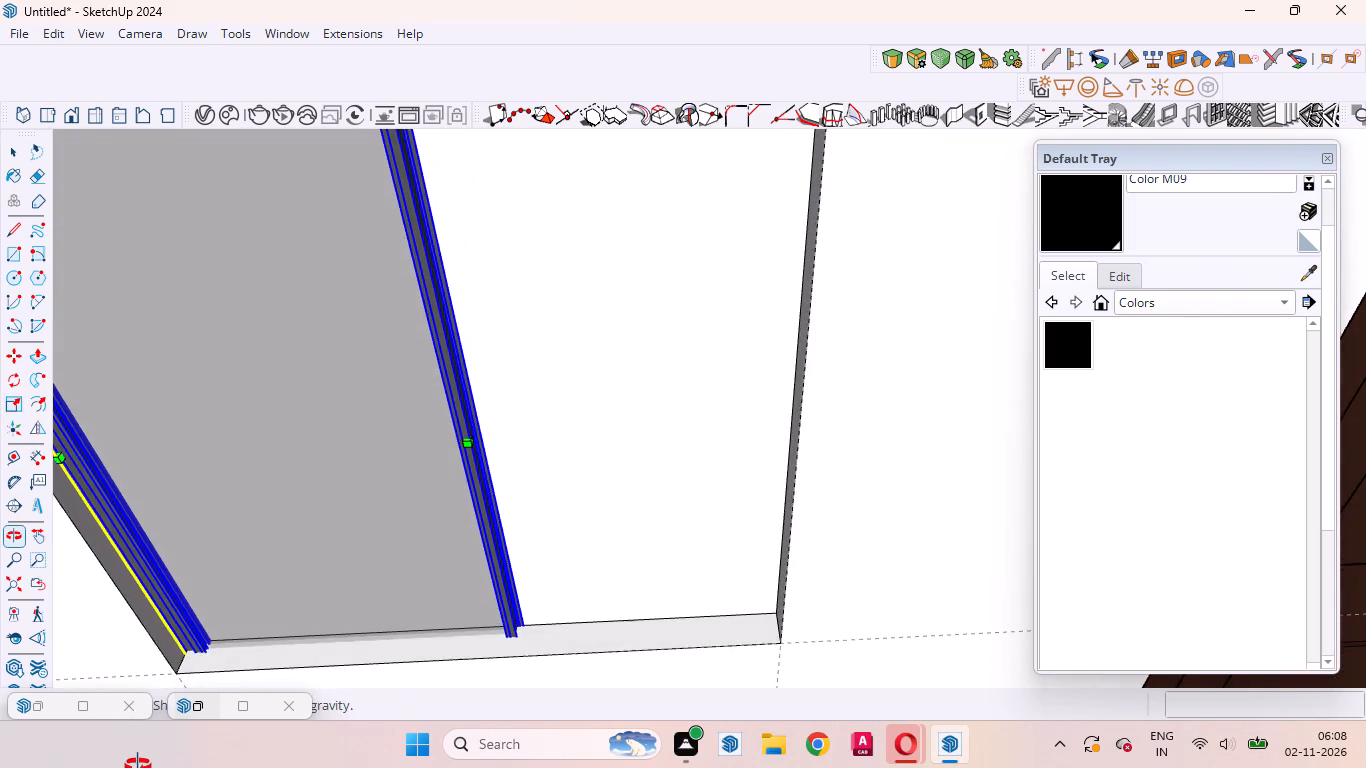
middle_drag(138, 766, 140, 763)
scroll(622, 428, down, 5)
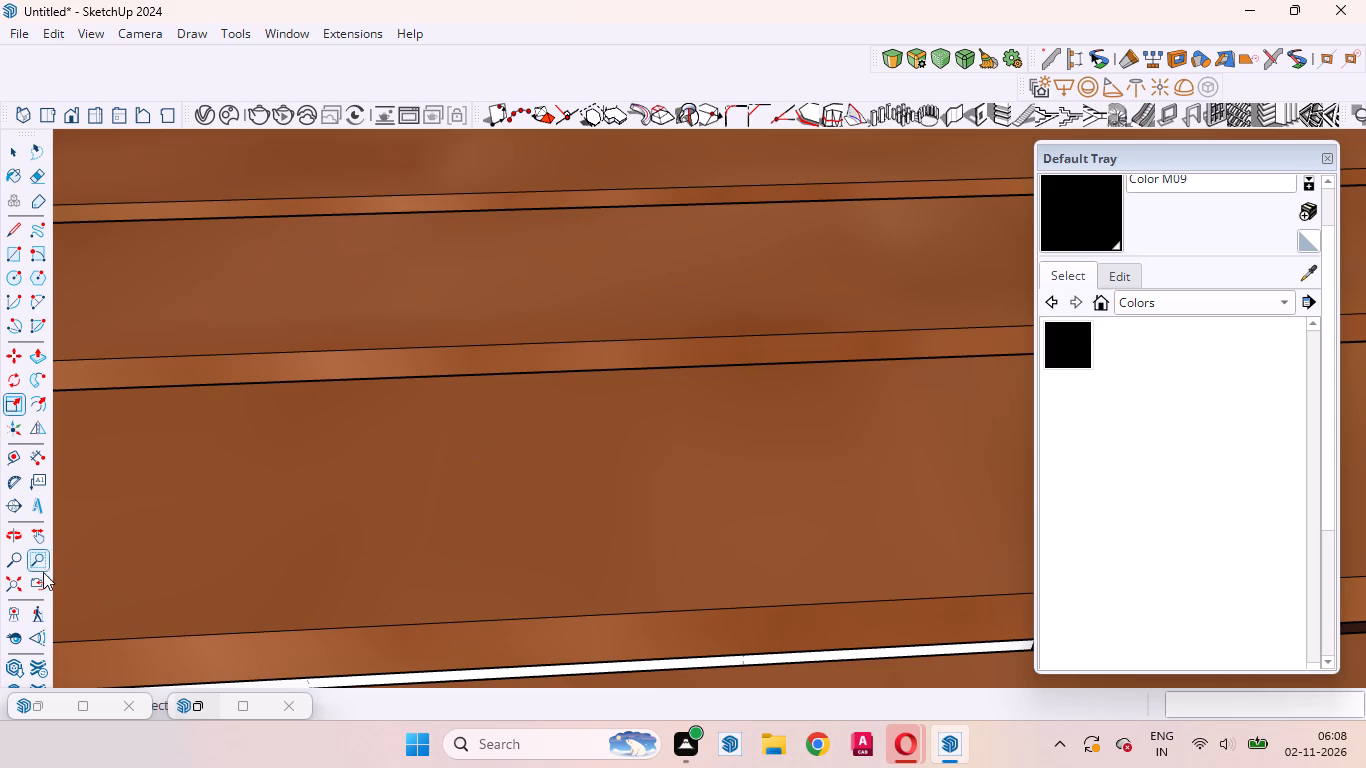
click(43, 572)
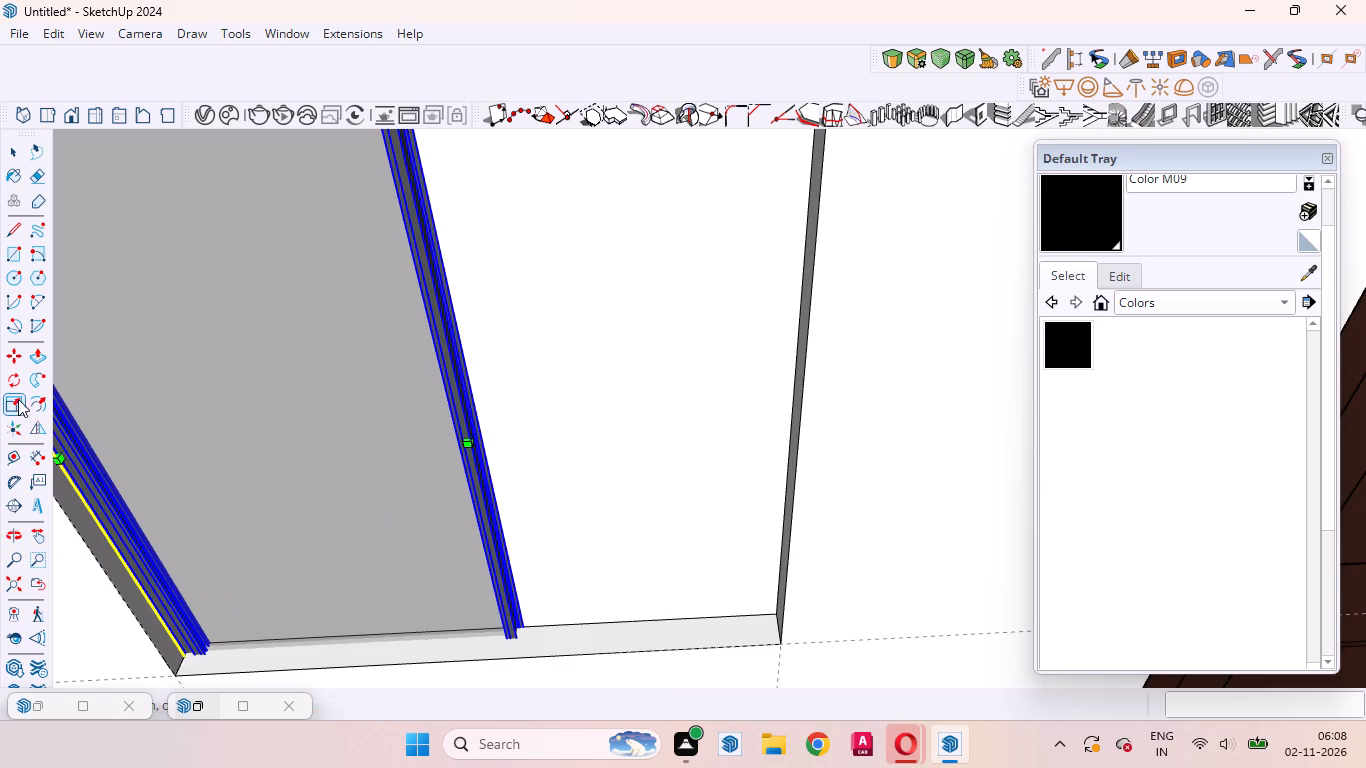
click(12, 360)
middle_drag(366, 588, 294, 590)
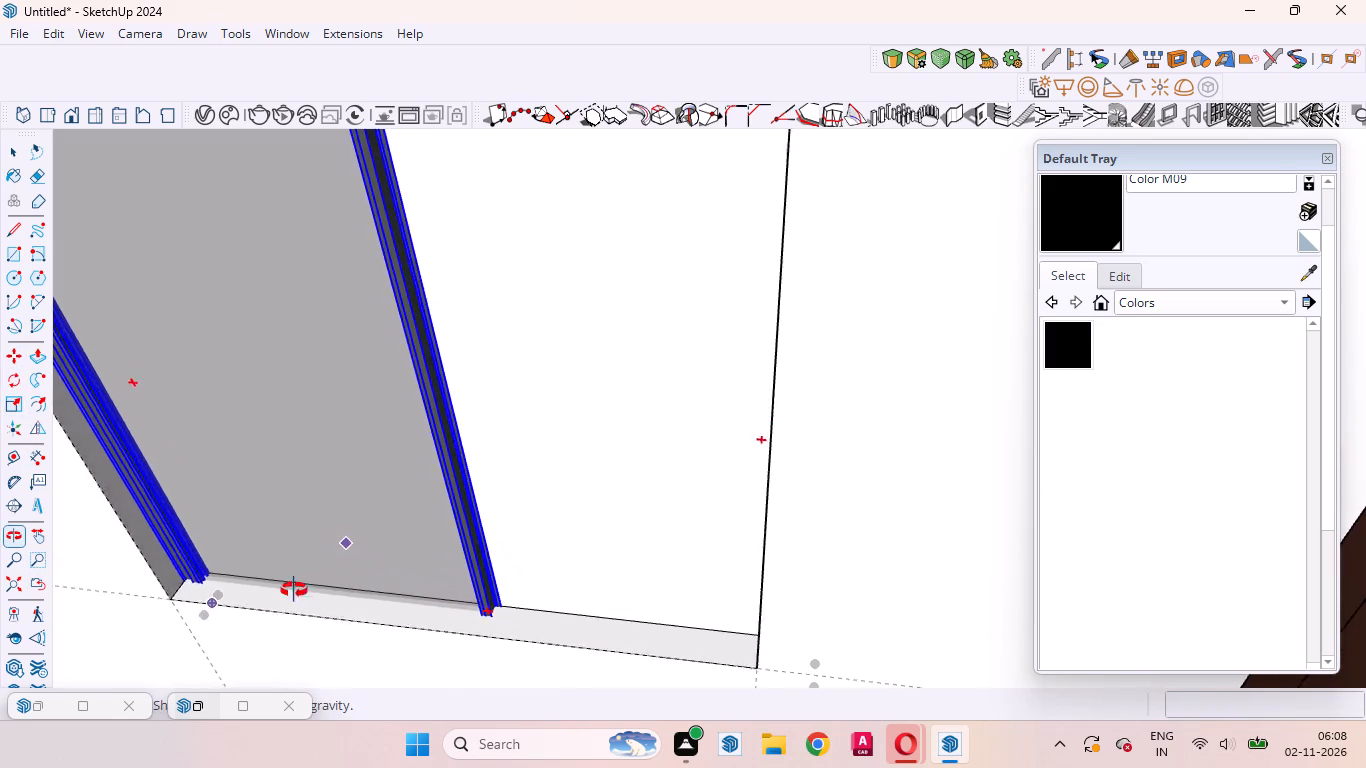
middle_drag(294, 590, 161, 582)
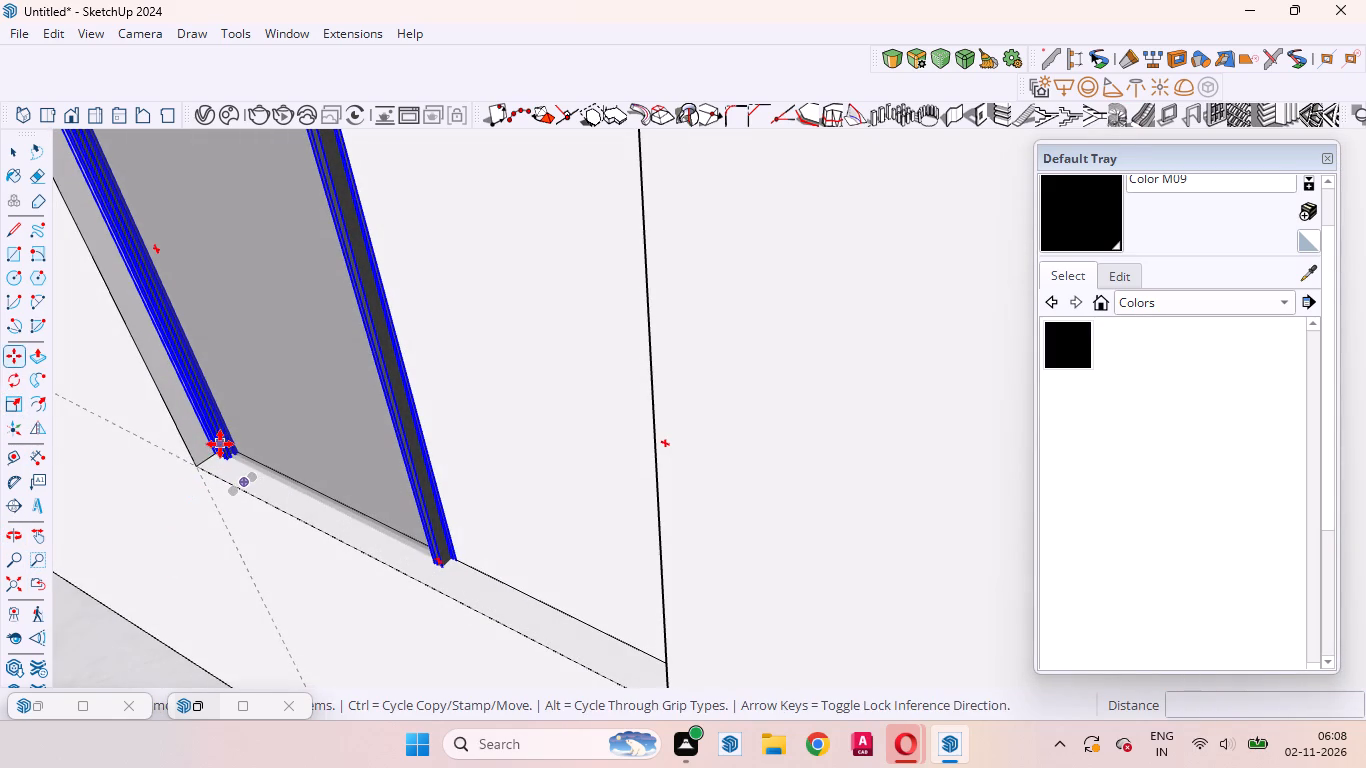
click(220, 444)
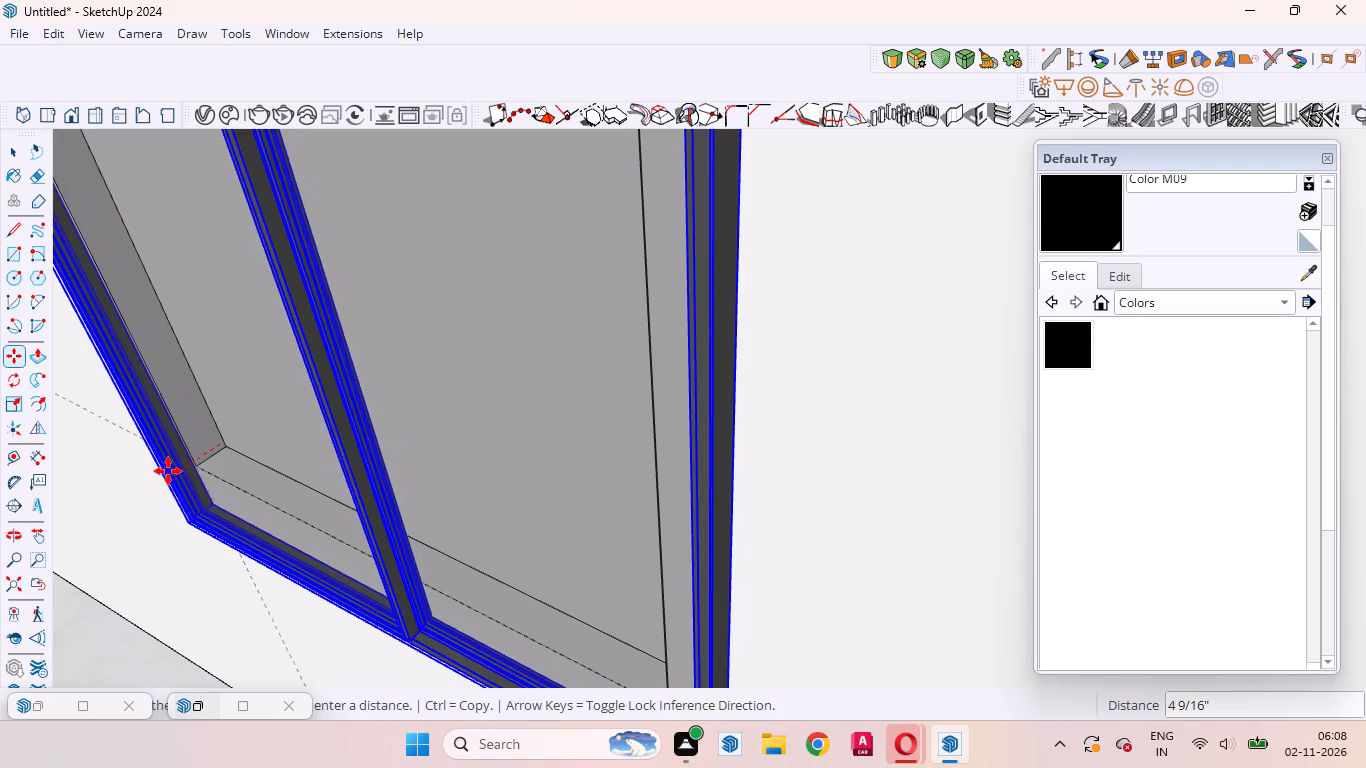
click(168, 471)
Scale the window's height to about 0.90 by raising its bottom edge toward the bottom of the recess.
middle_drag(220, 583, 418, 577)
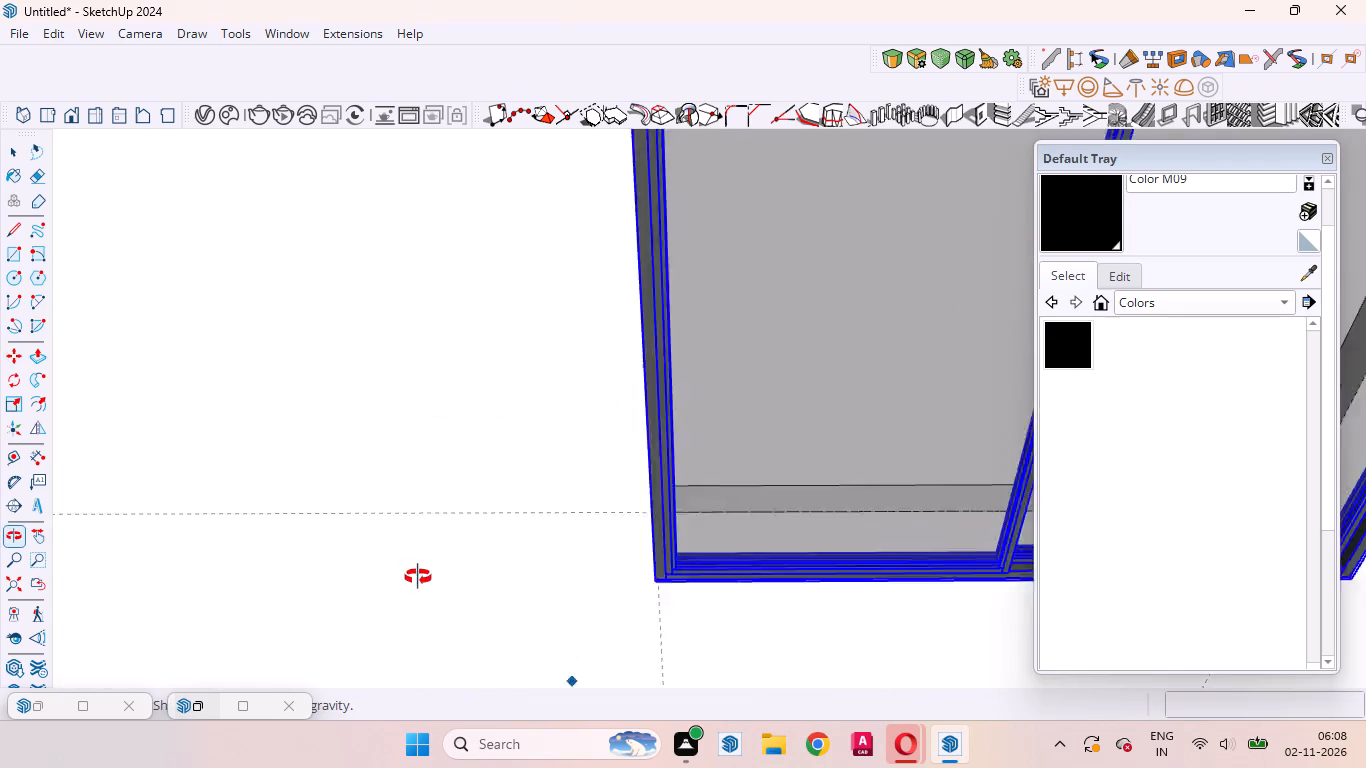
middle_drag(418, 577, 424, 580)
scroll(443, 581, down, 4)
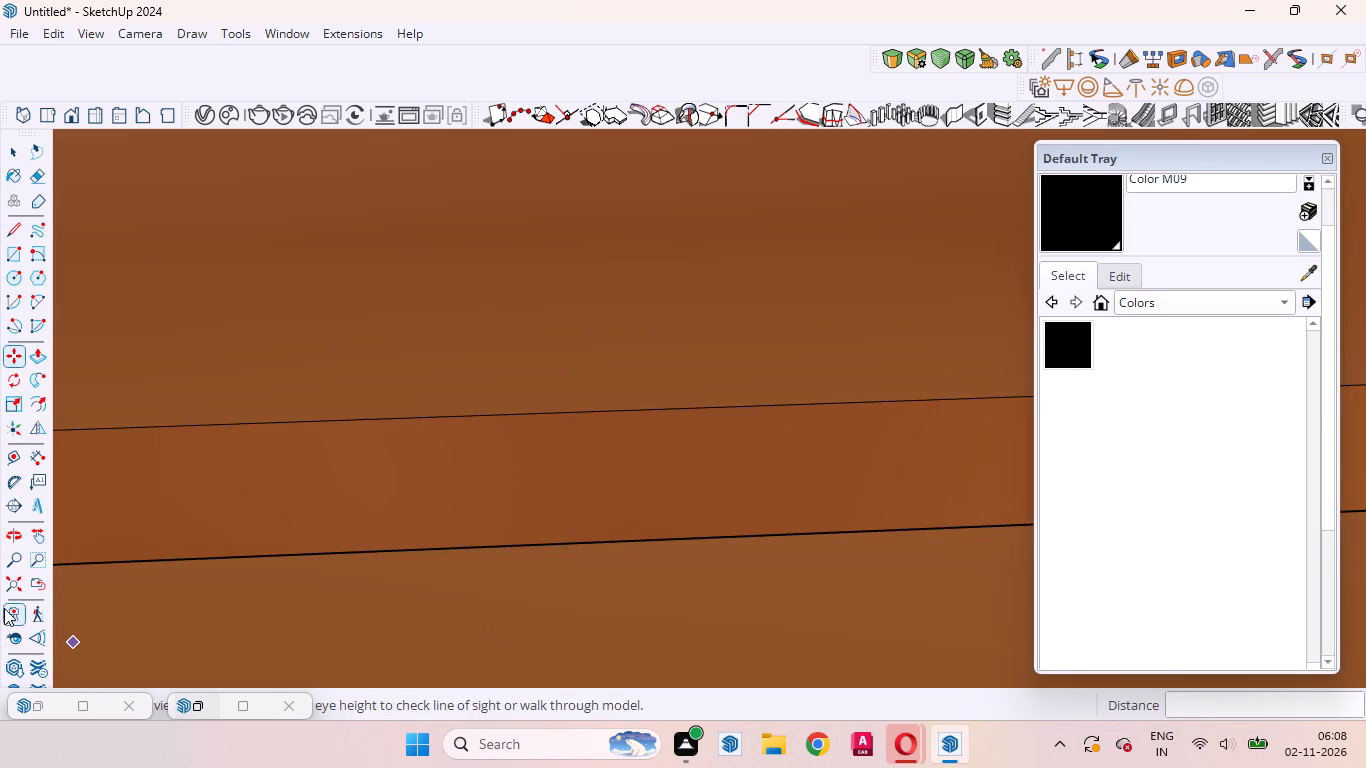
click(37, 590)
middle_drag(682, 522, 847, 564)
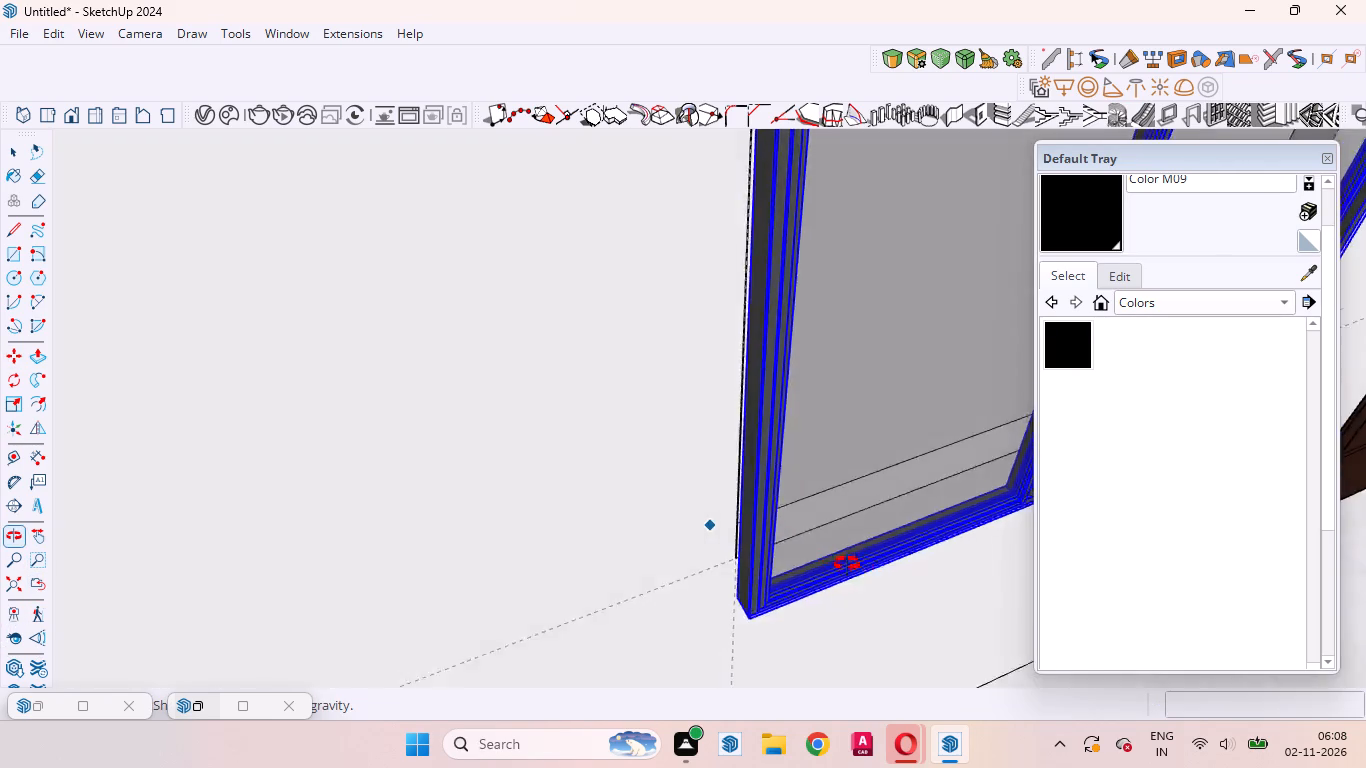
middle_drag(847, 564, 847, 382)
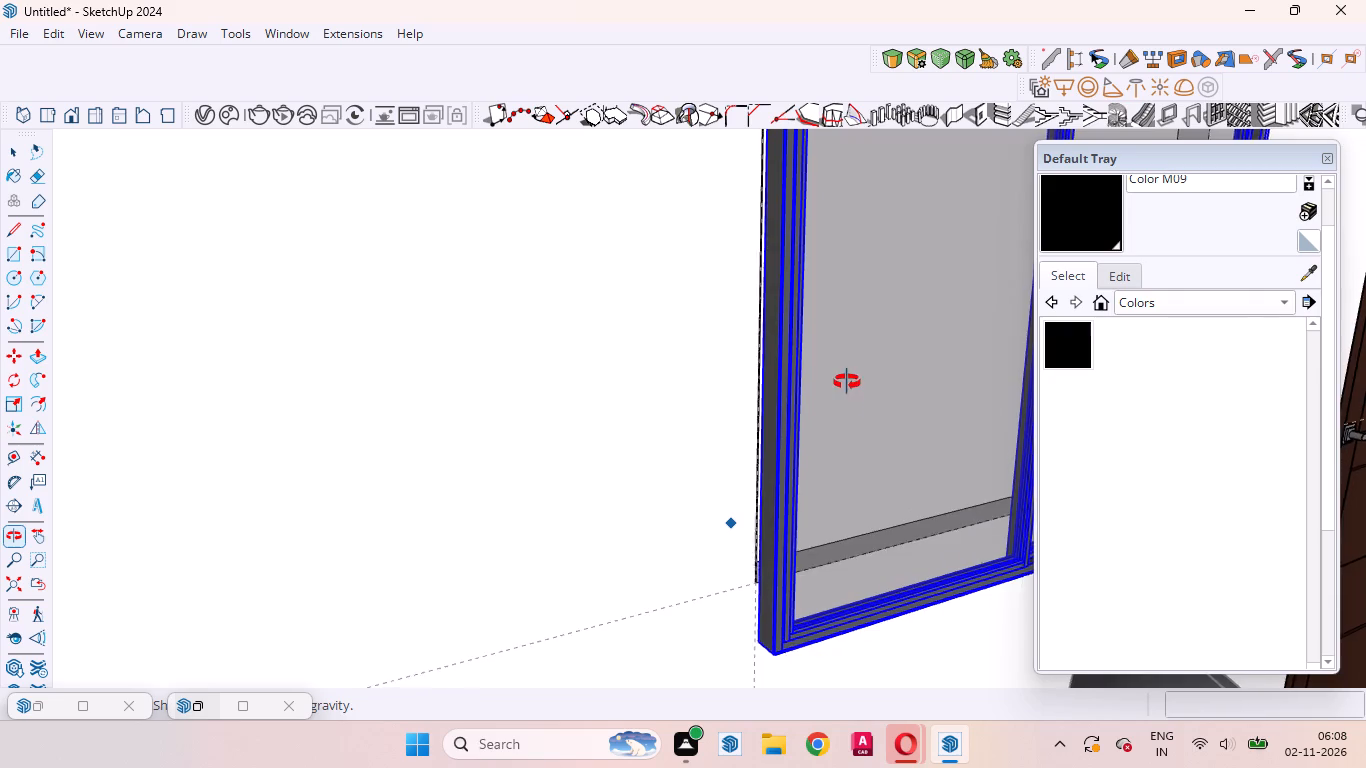
middle_drag(847, 382, 817, 509)
scroll(817, 510, up, 1)
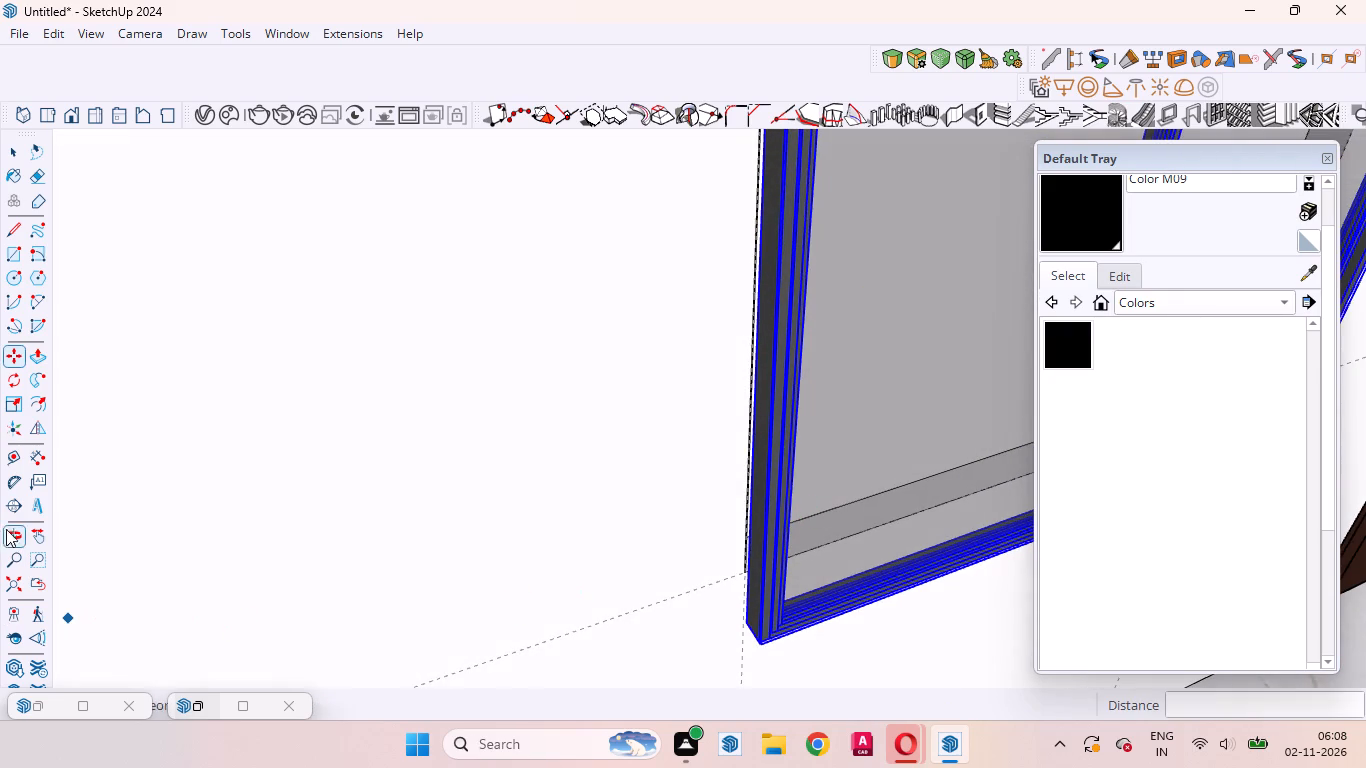
click(11, 402)
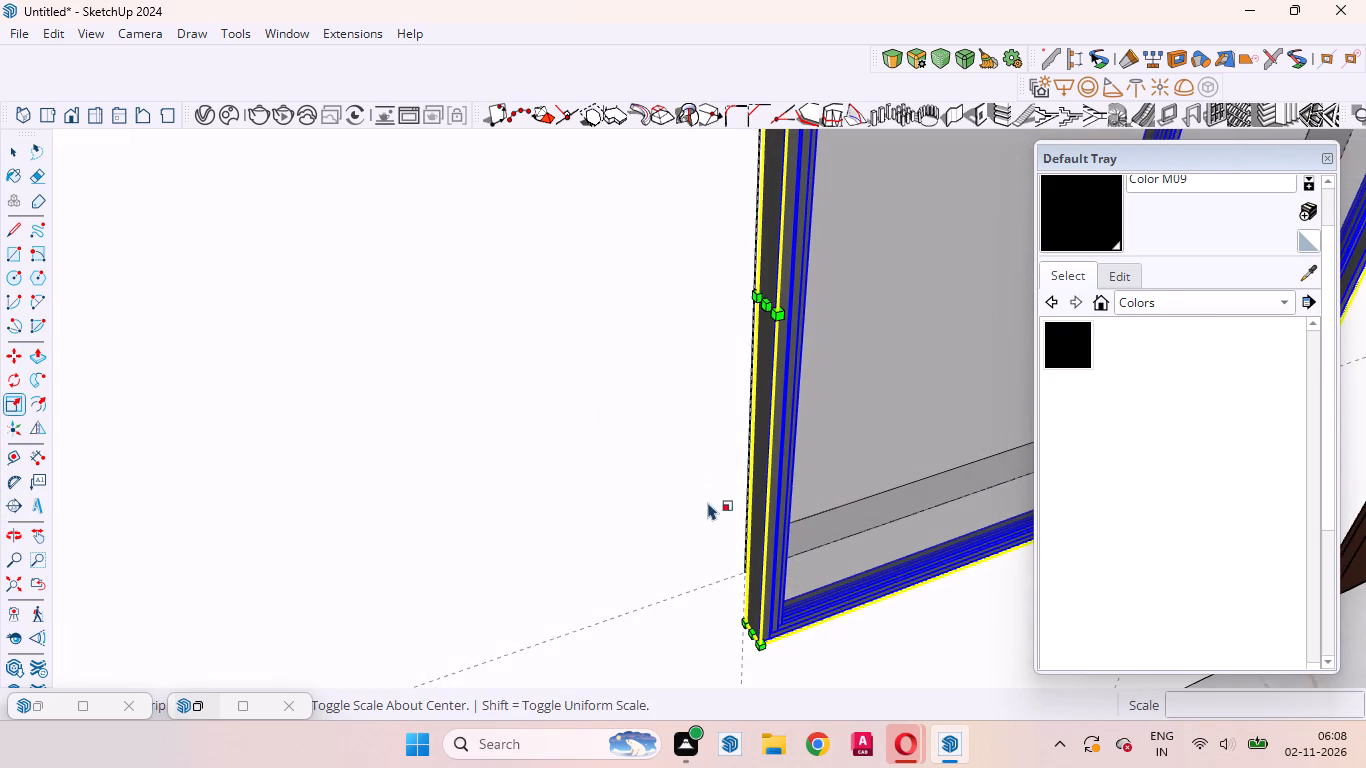
middle_drag(716, 520, 878, 459)
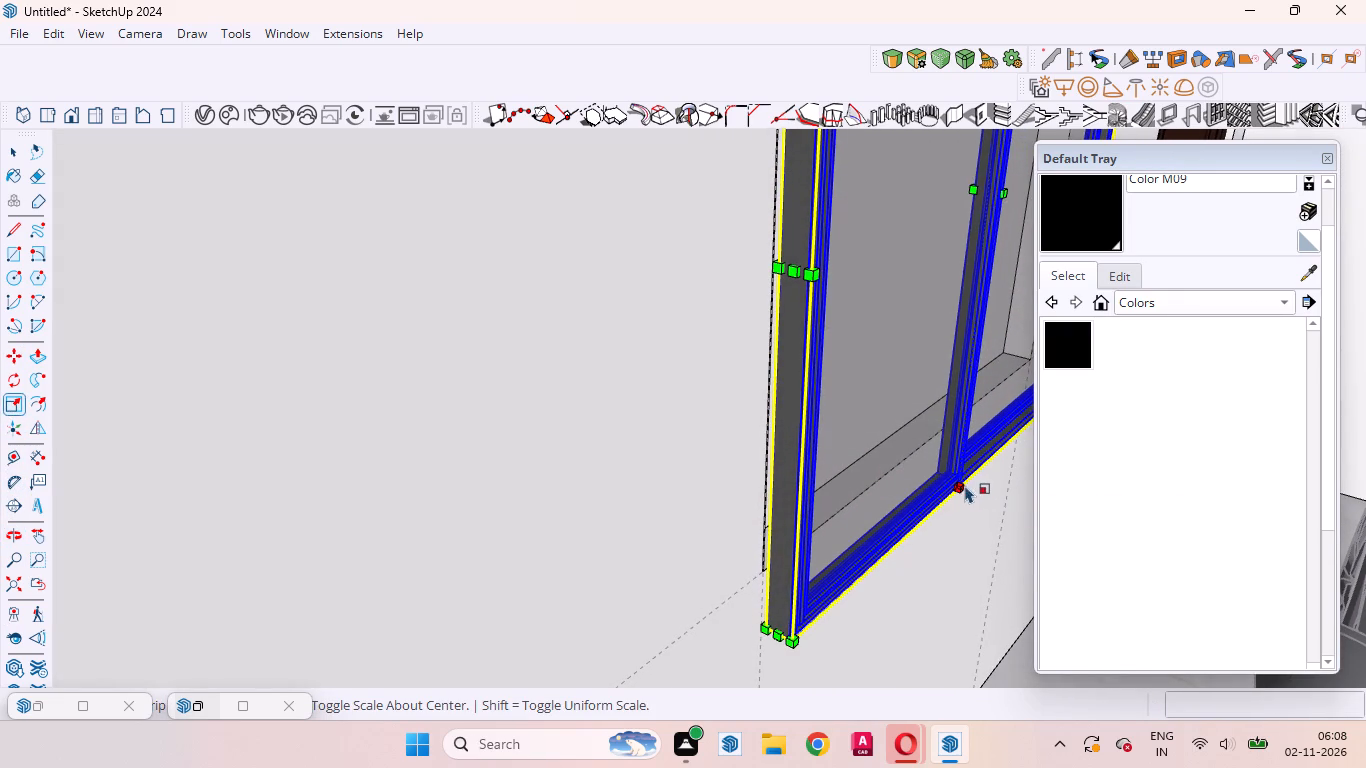
middle_drag(950, 499, 933, 418)
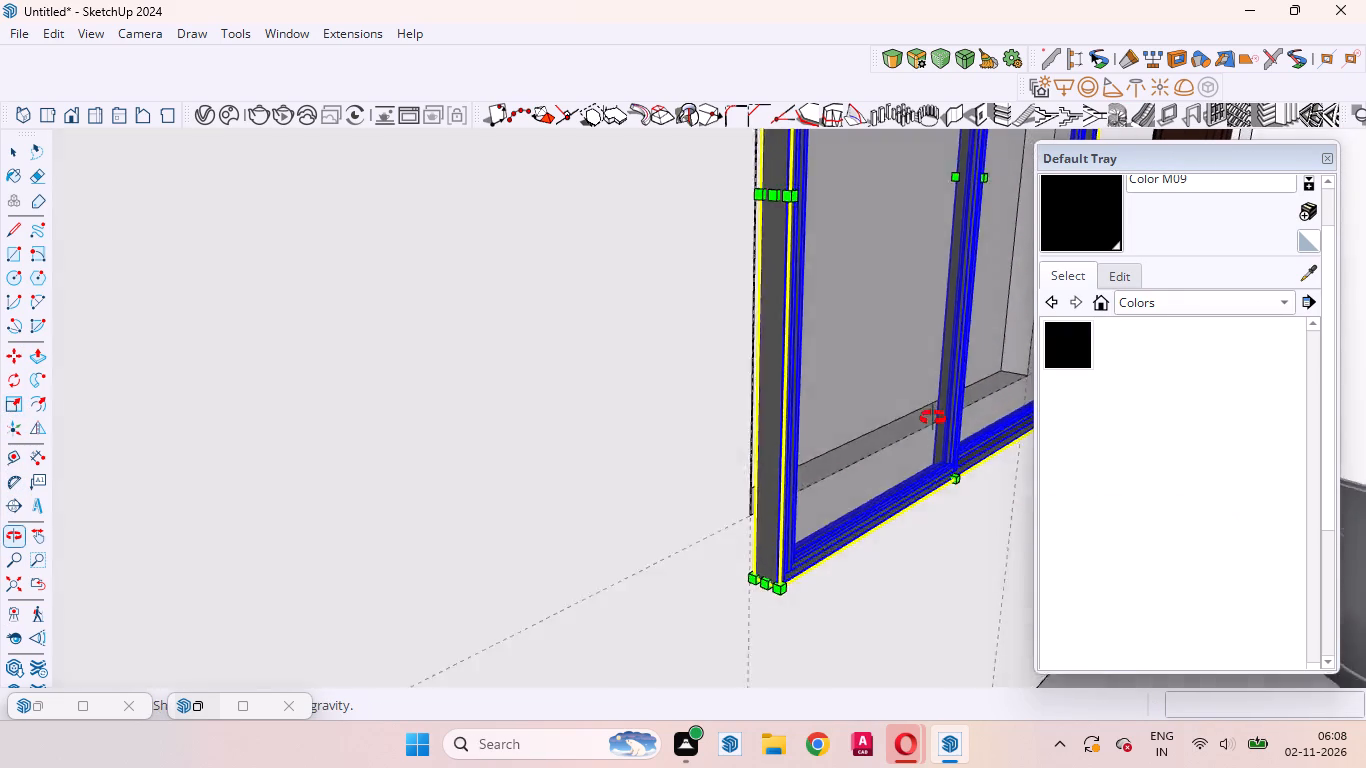
middle_drag(933, 418, 969, 341)
scroll(966, 461, up, 5)
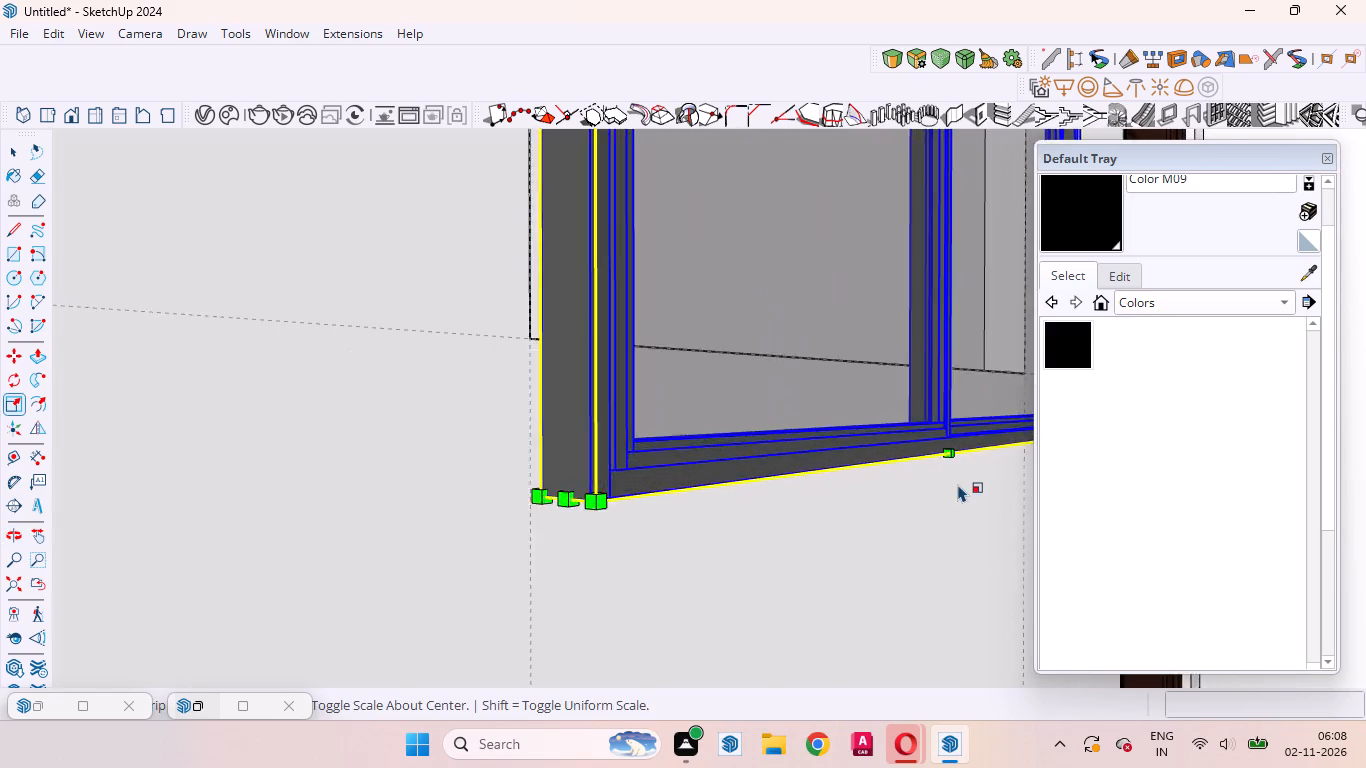
scroll(958, 484, up, 4)
middle_drag(940, 489, 938, 430)
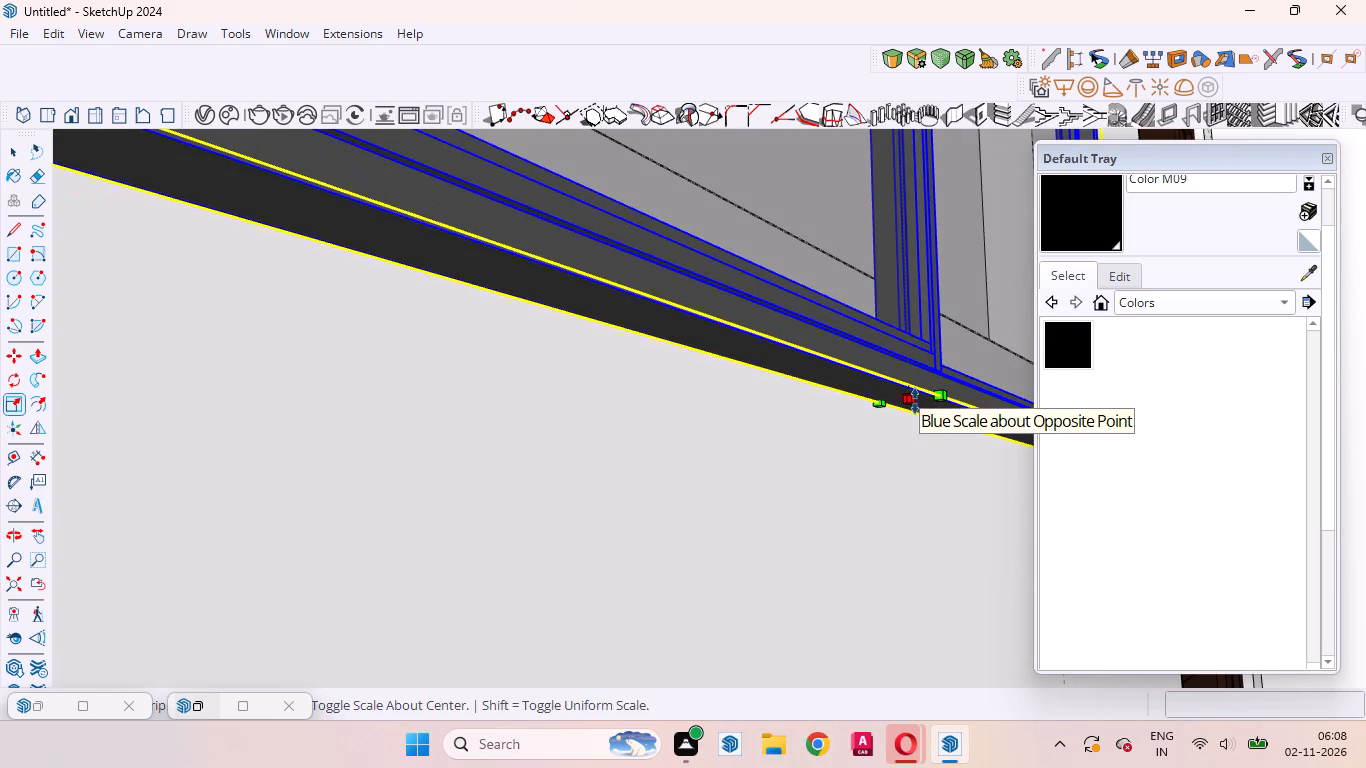
click(915, 401)
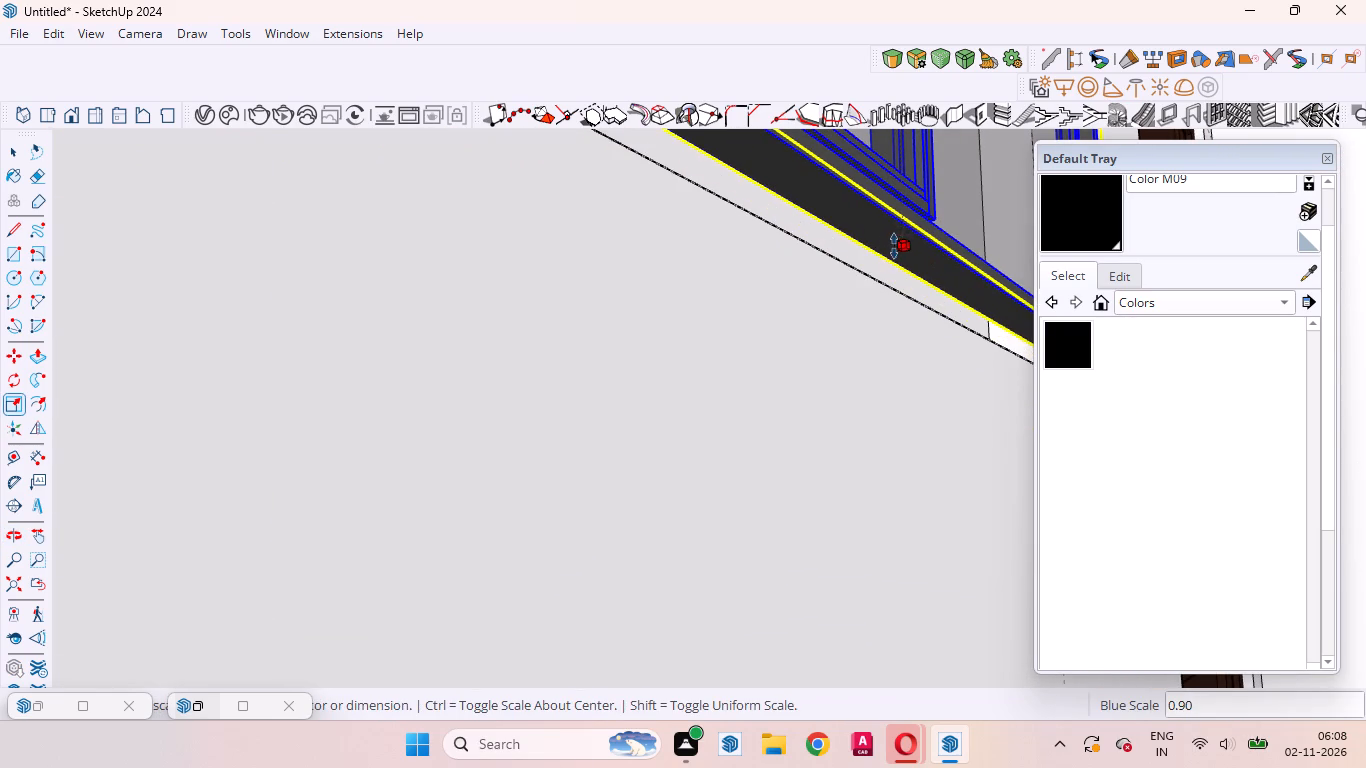
click(886, 249)
Collapse the Materials section, shrink the Default Tray and reposition it so the window's door-side edge is unobstructed.
middle_drag(882, 362, 689, 650)
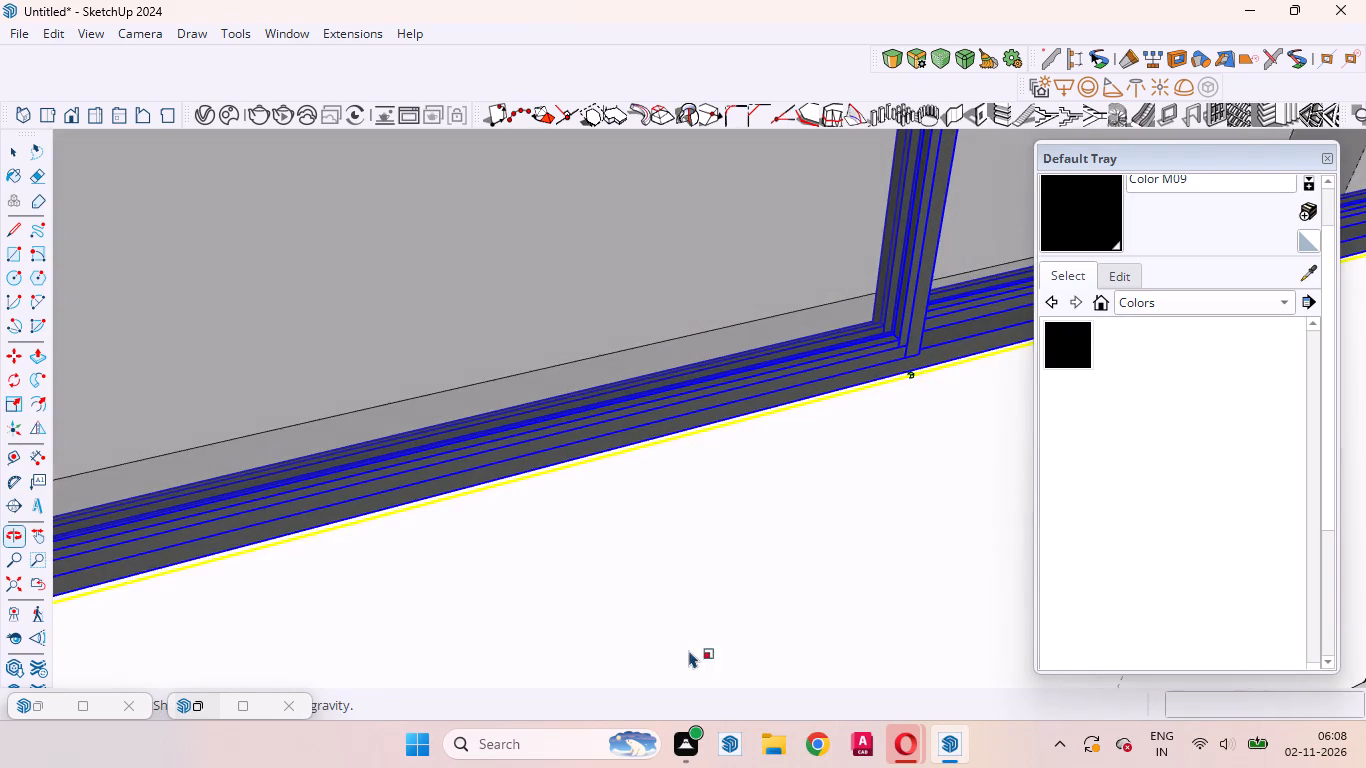
middle_drag(689, 650, 690, 650)
scroll(858, 542, down, 11)
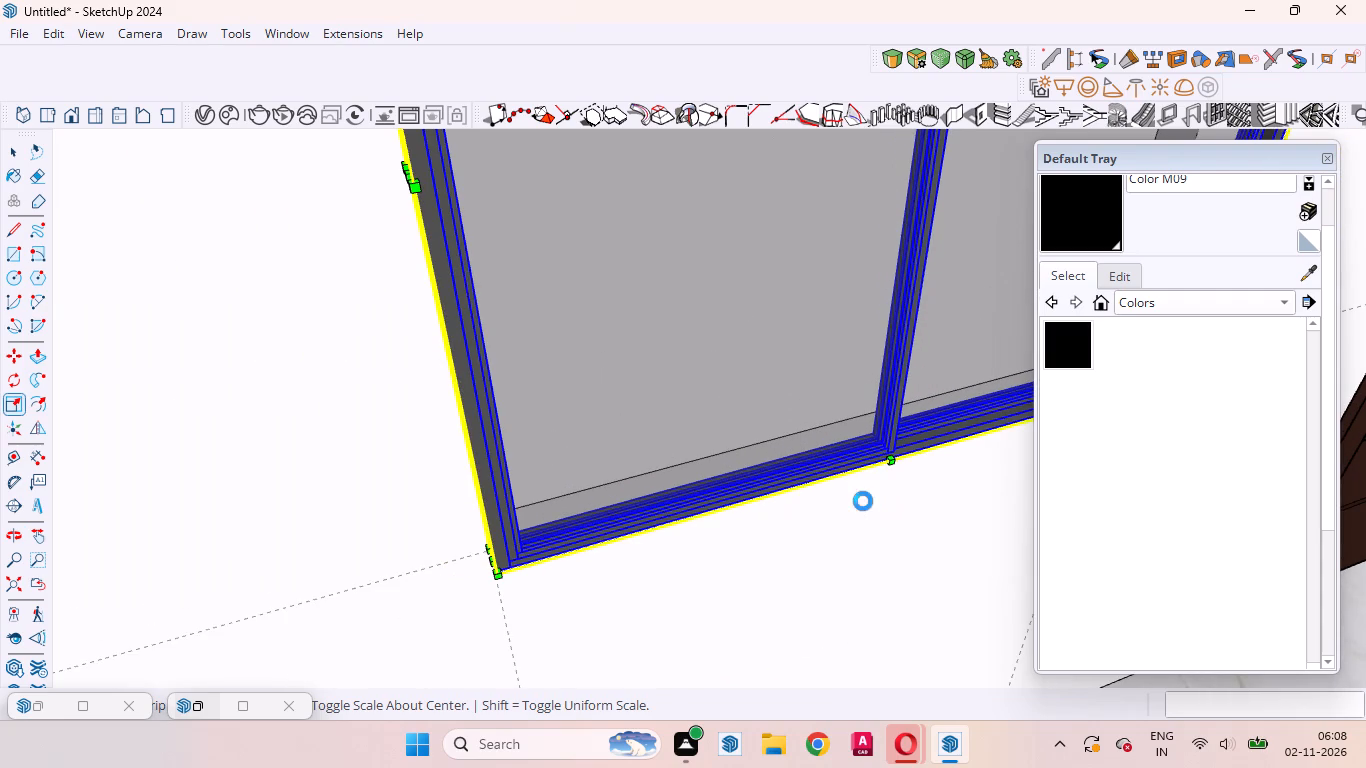
middle_drag(809, 515, 807, 569)
middle_drag(814, 595, 839, 600)
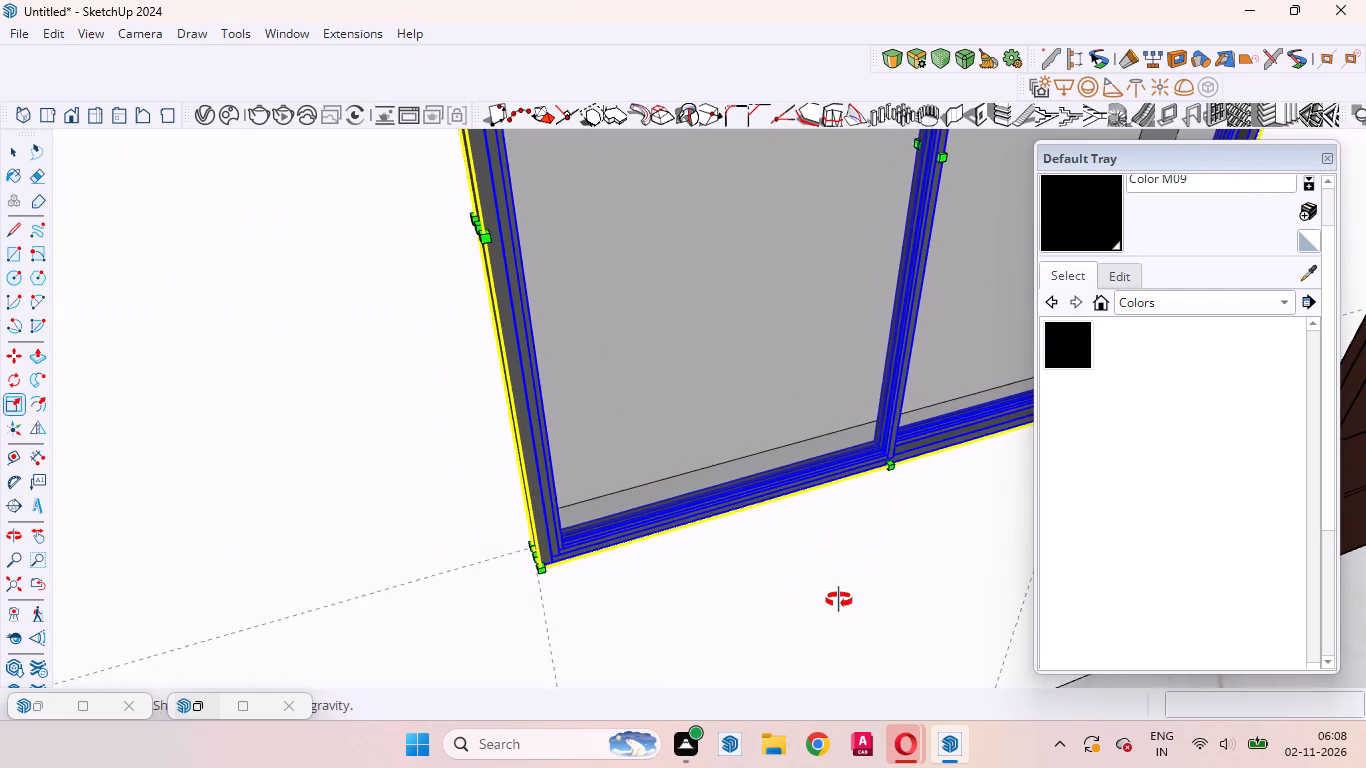
middle_drag(839, 600, 907, 562)
drag(1153, 158, 1320, 406)
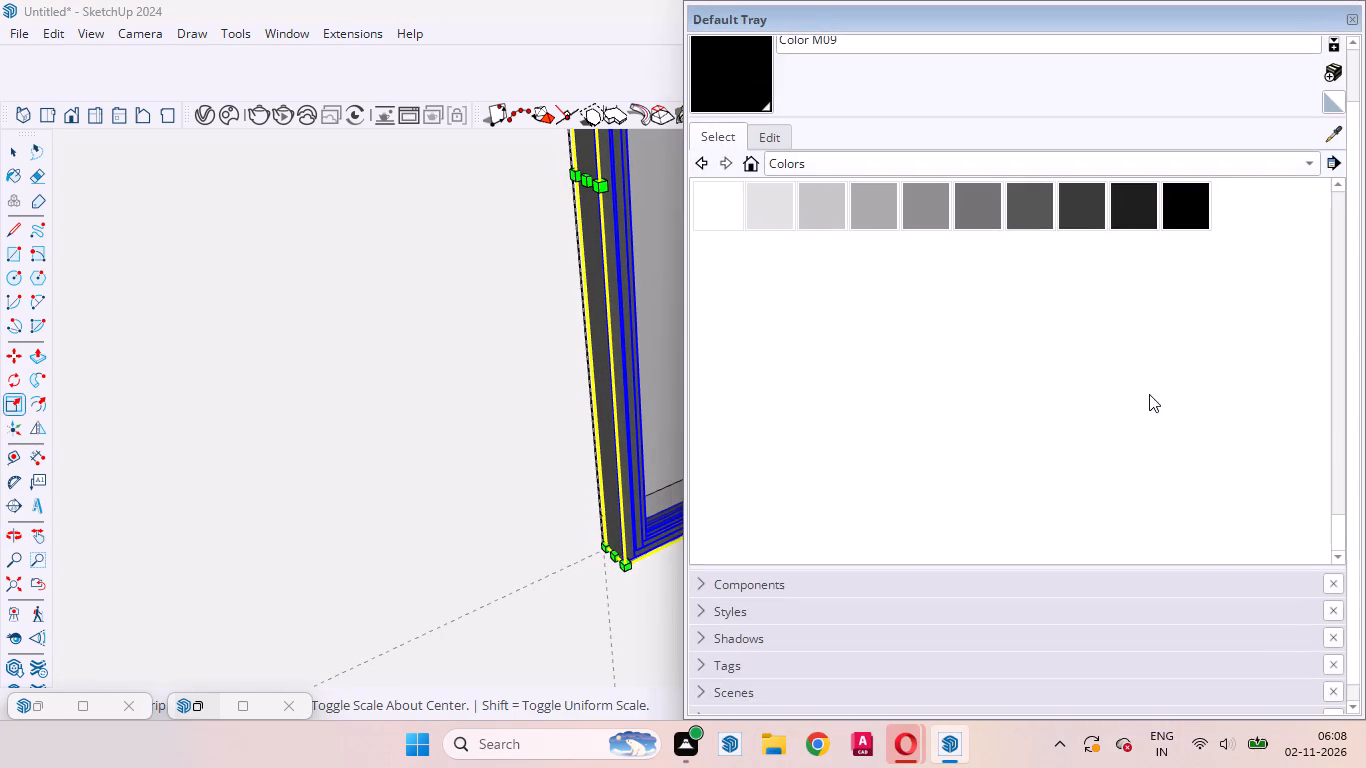
click(685, 382)
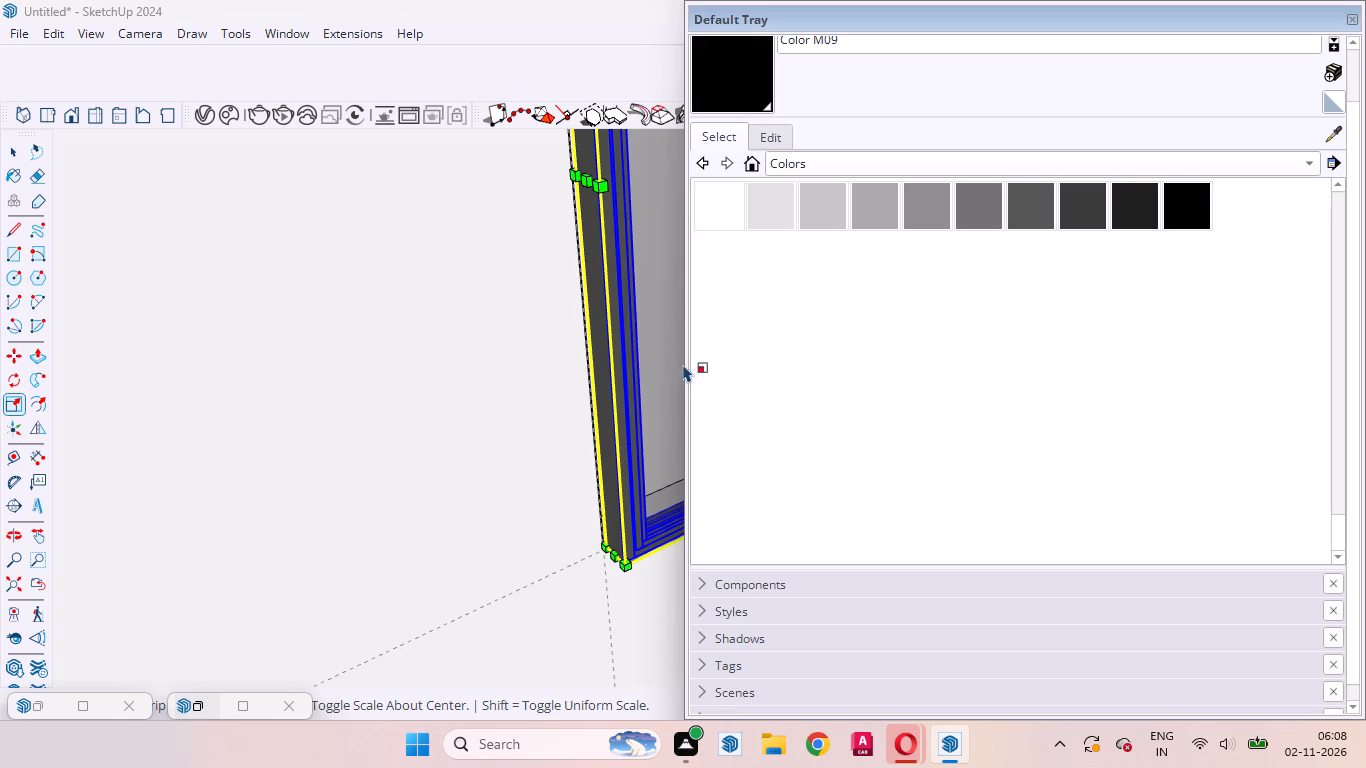
drag(686, 364, 1314, 497)
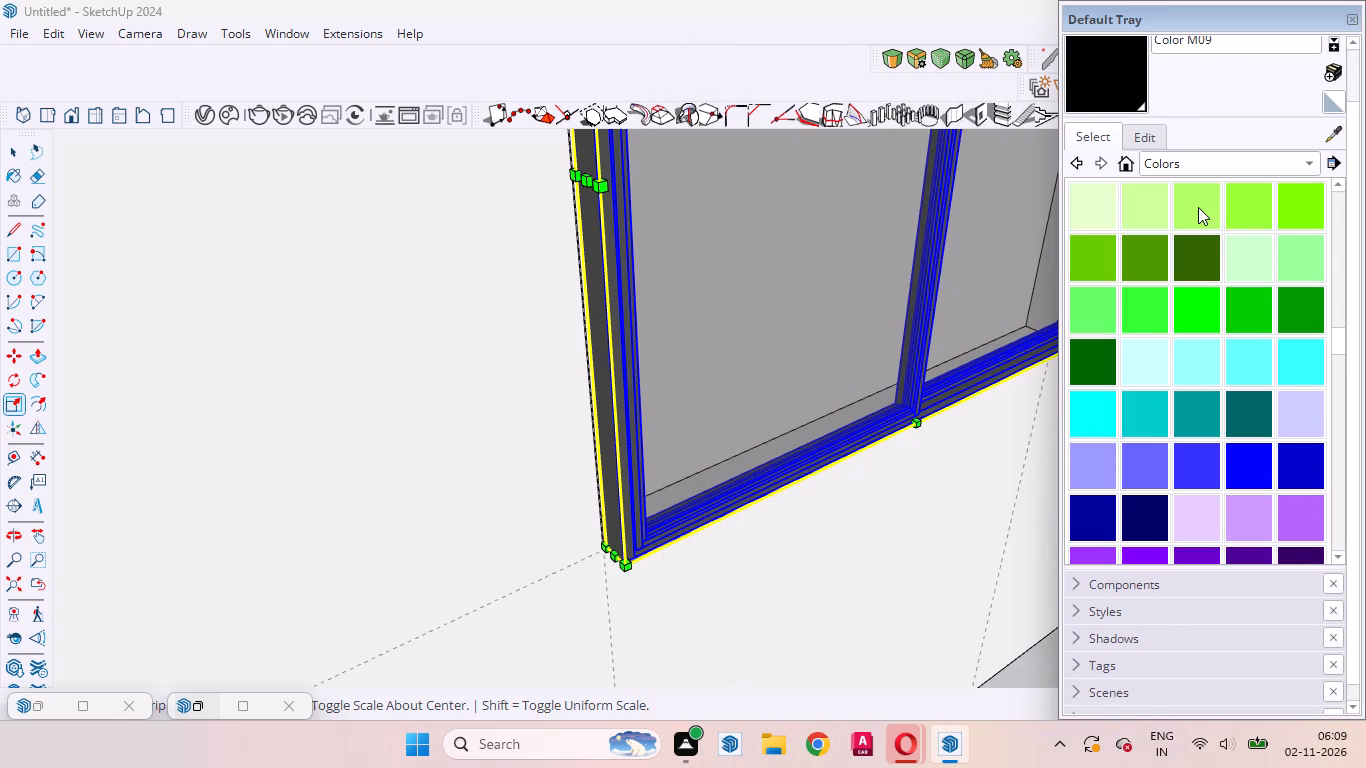
scroll(1210, 190, up, 5)
scroll(1206, 64, up, 1)
click(1175, 78)
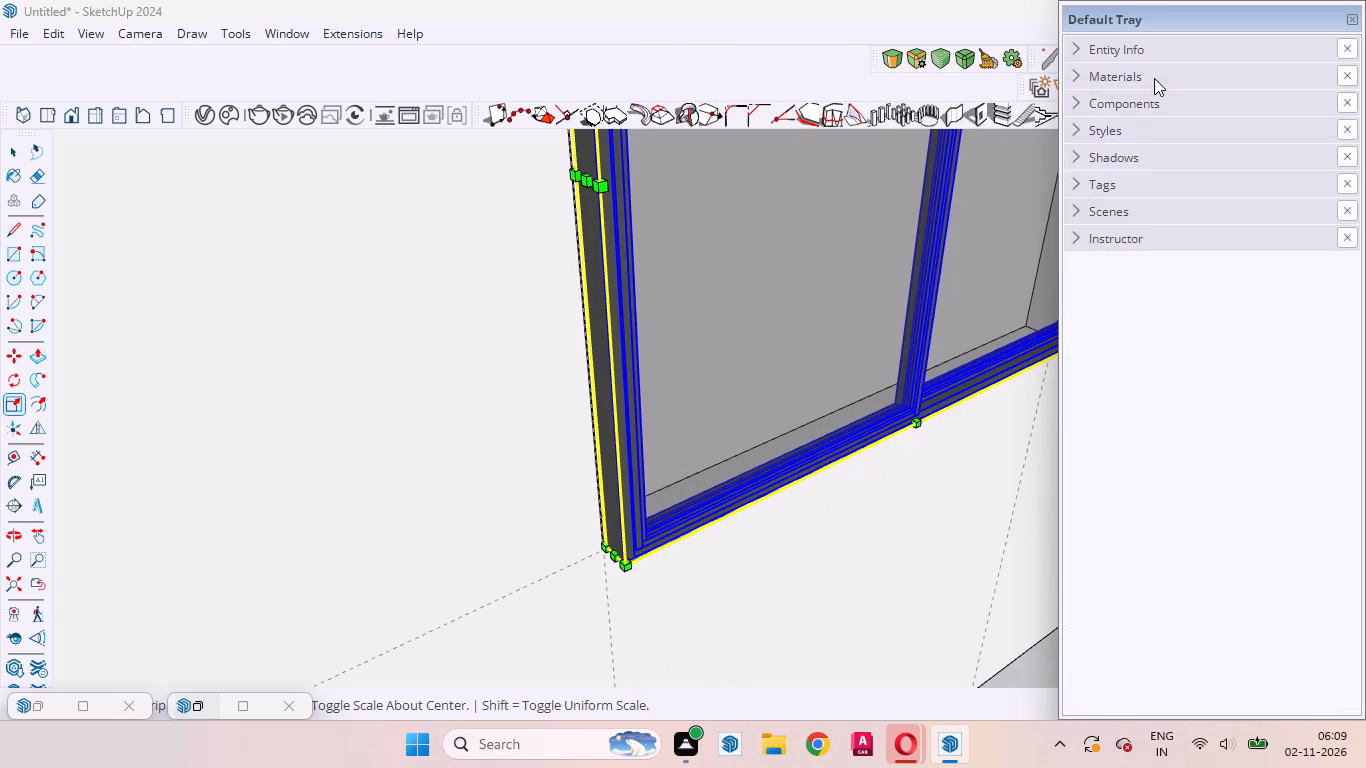
drag(1059, 645, 1100, 587)
drag(1177, 718, 1184, 618)
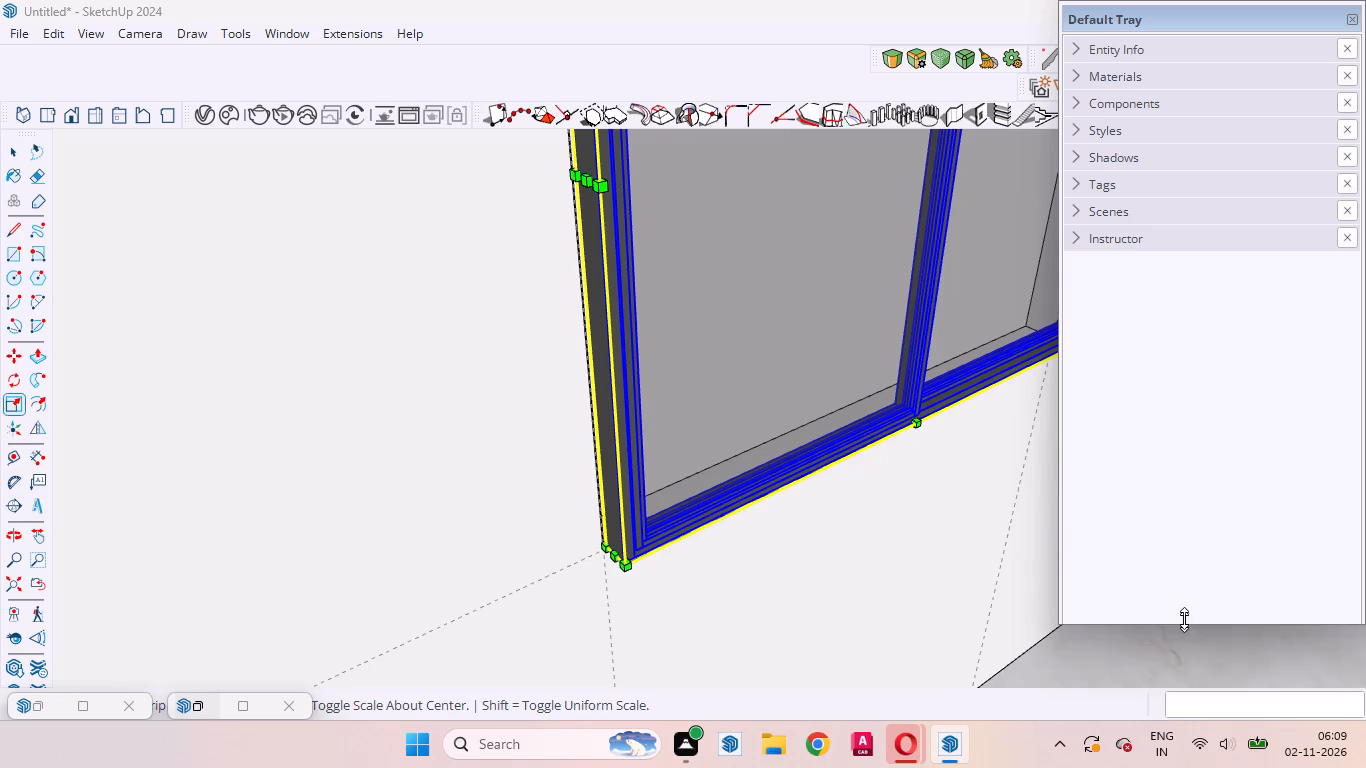
drag(1184, 618, 1217, 307)
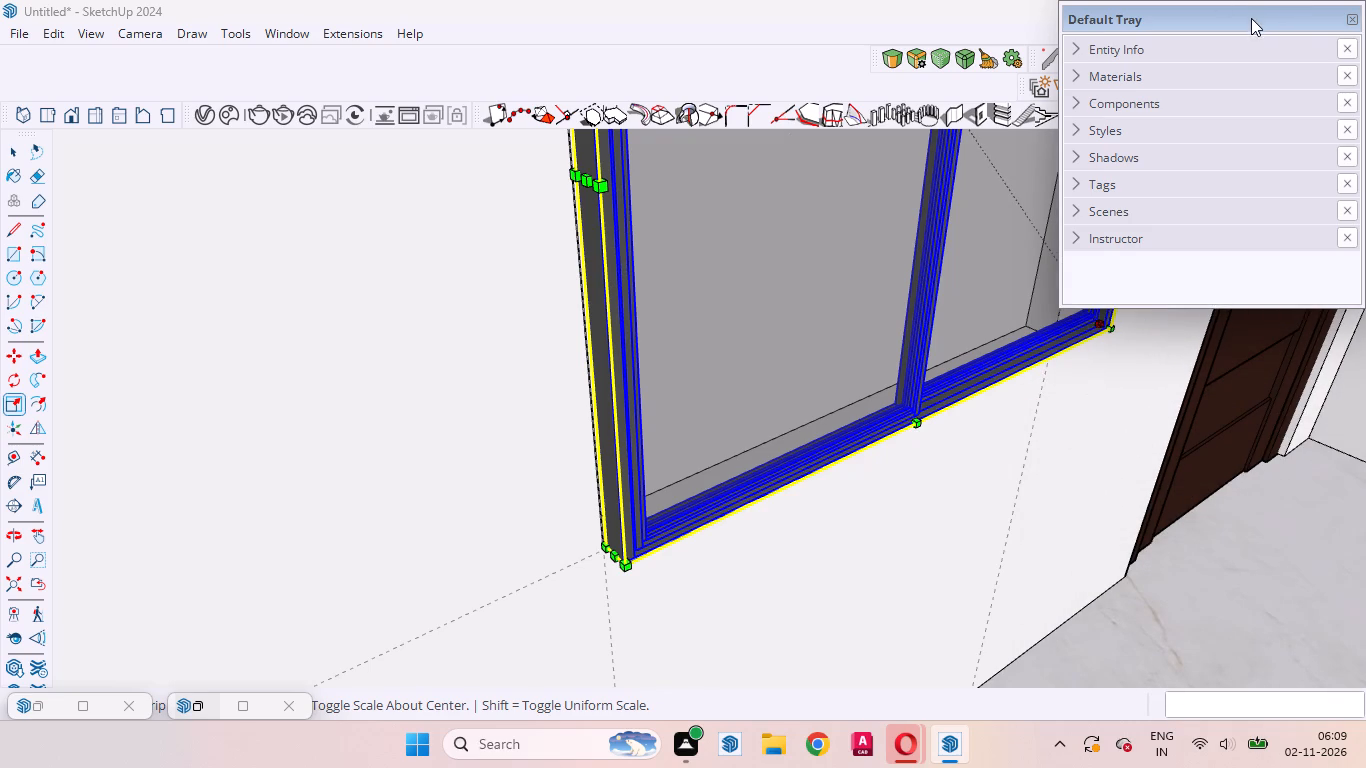
drag(1251, 18, 1181, 482)
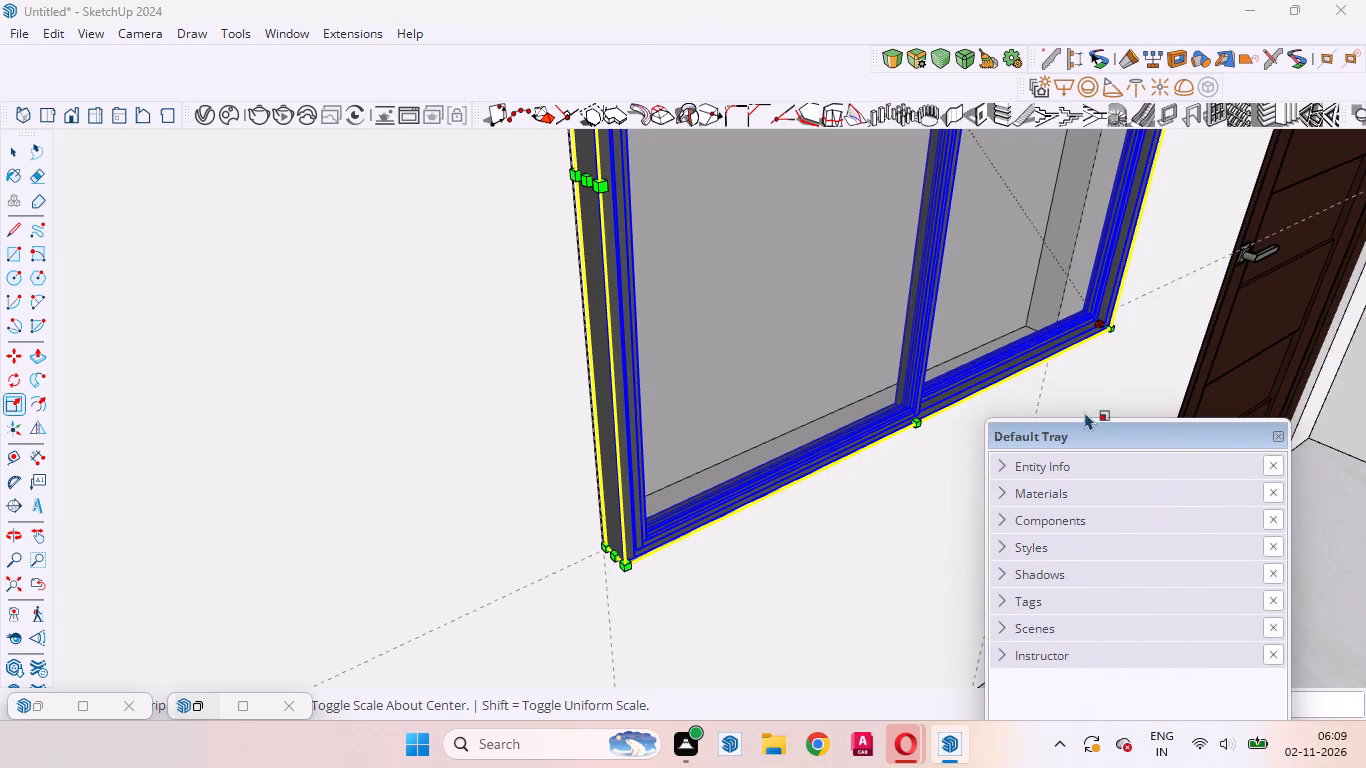
Scale the window narrower from its door-side edge so its width fits within the recess opening.
middle_drag(1117, 344, 906, 354)
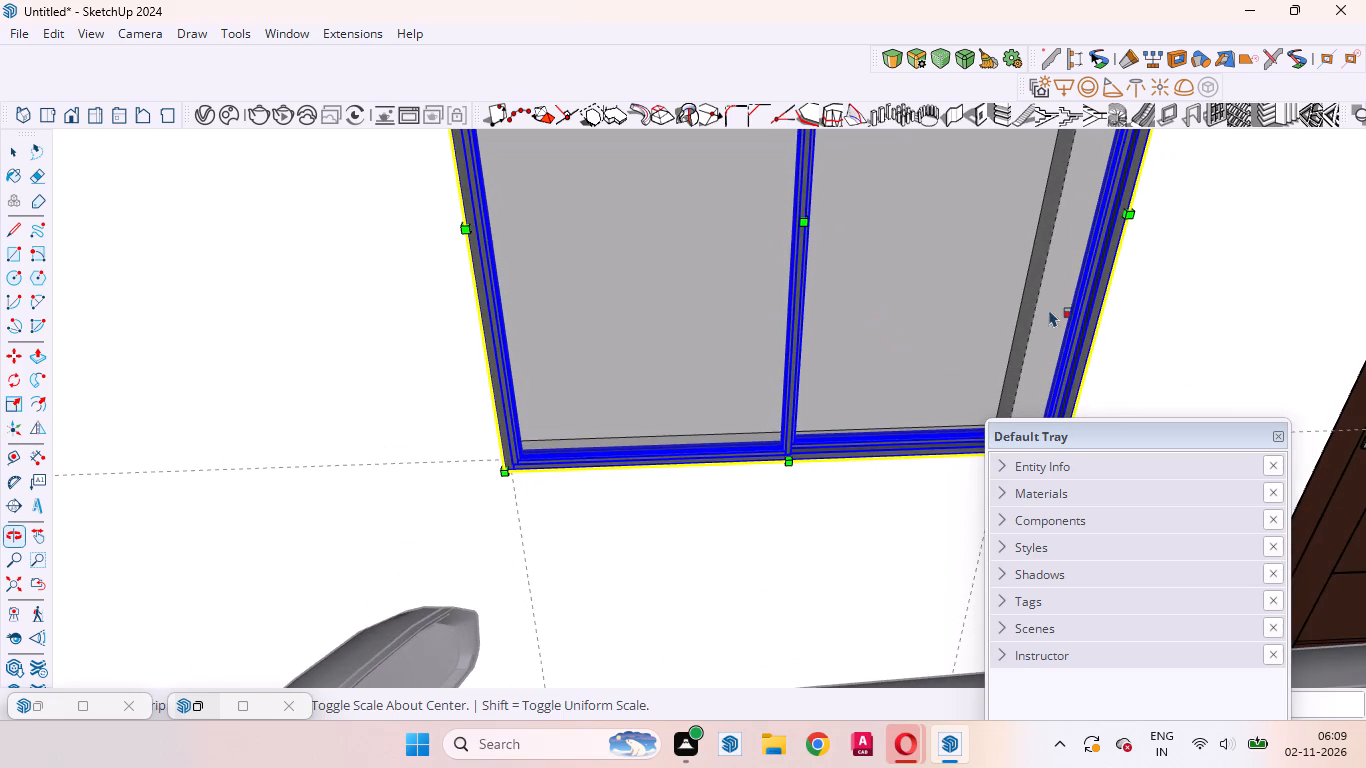
click(1122, 200)
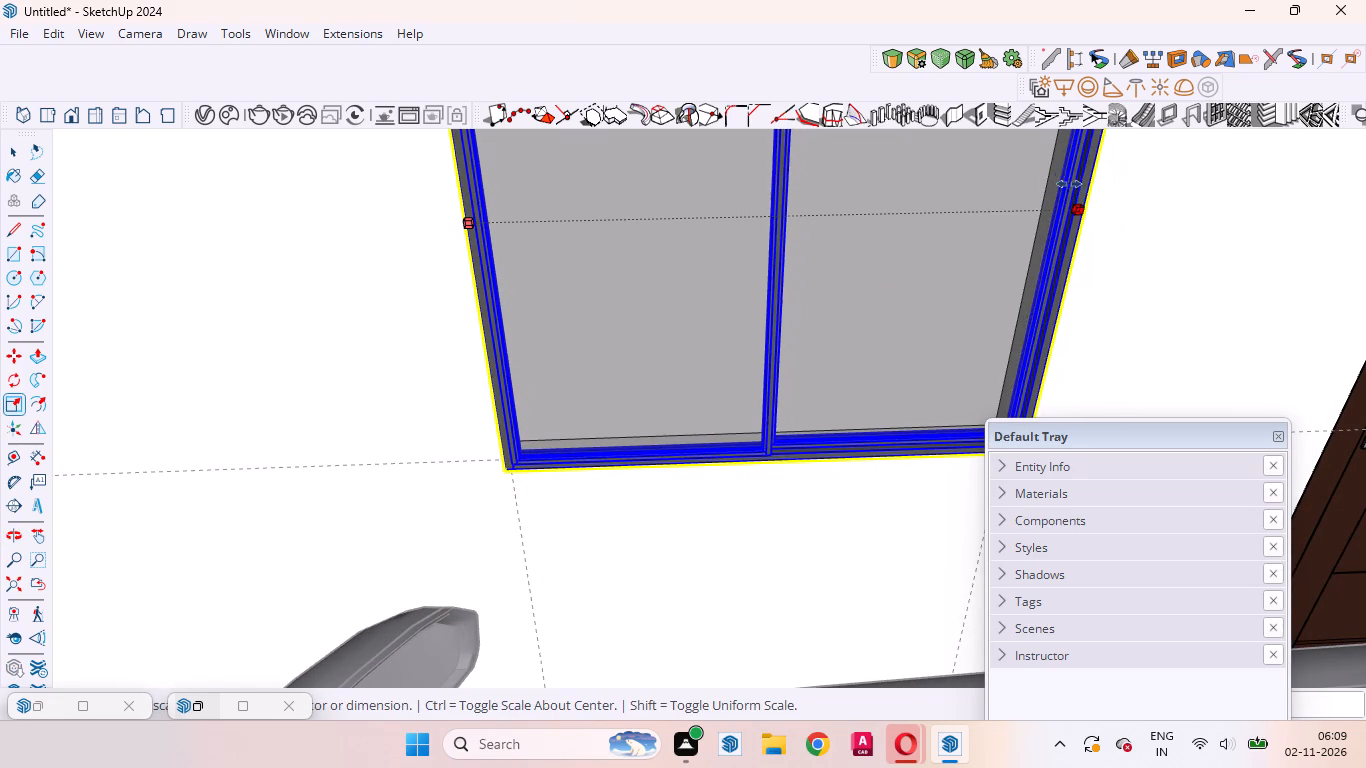
click(1039, 171)
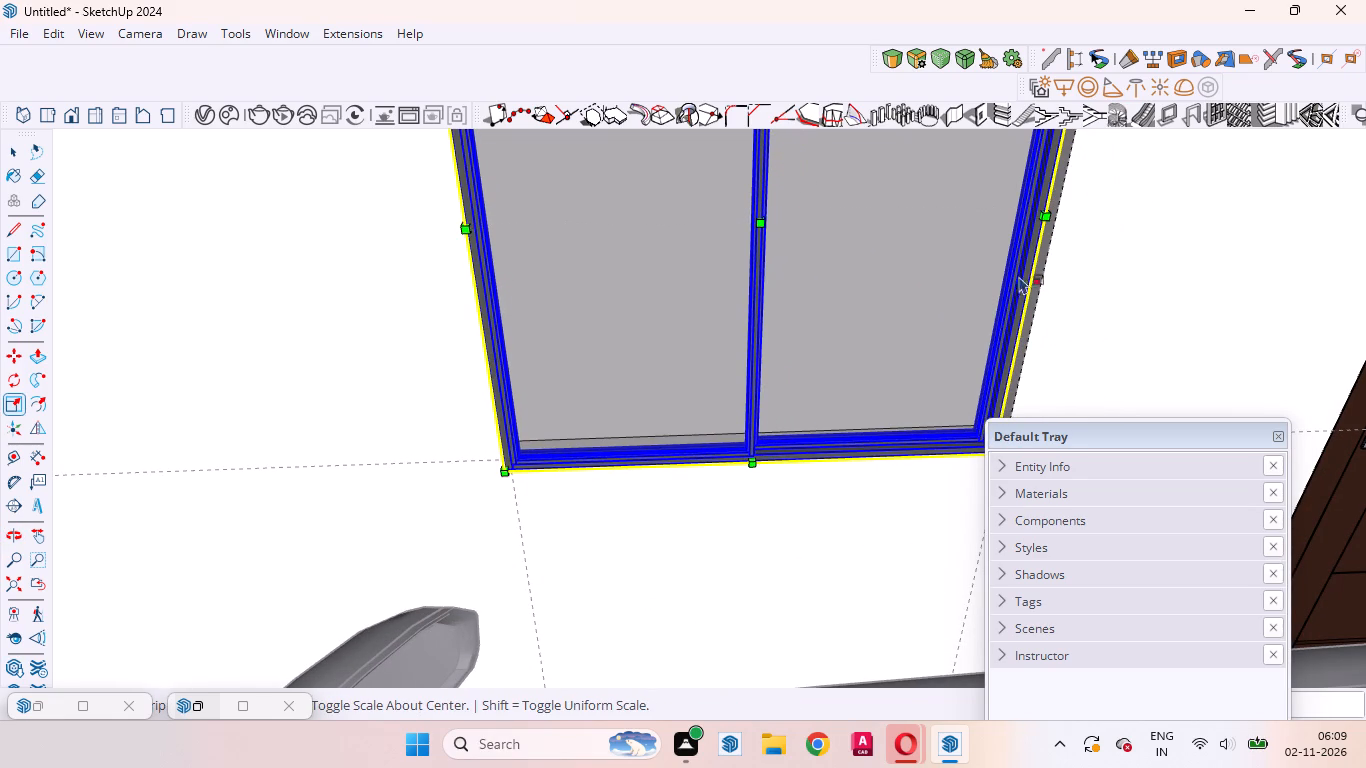
Move the window inward by its outer bottom corner, away from the door, so its face meets the recess's front edge.
scroll(904, 440, up, 4)
middle_drag(693, 448, 999, 509)
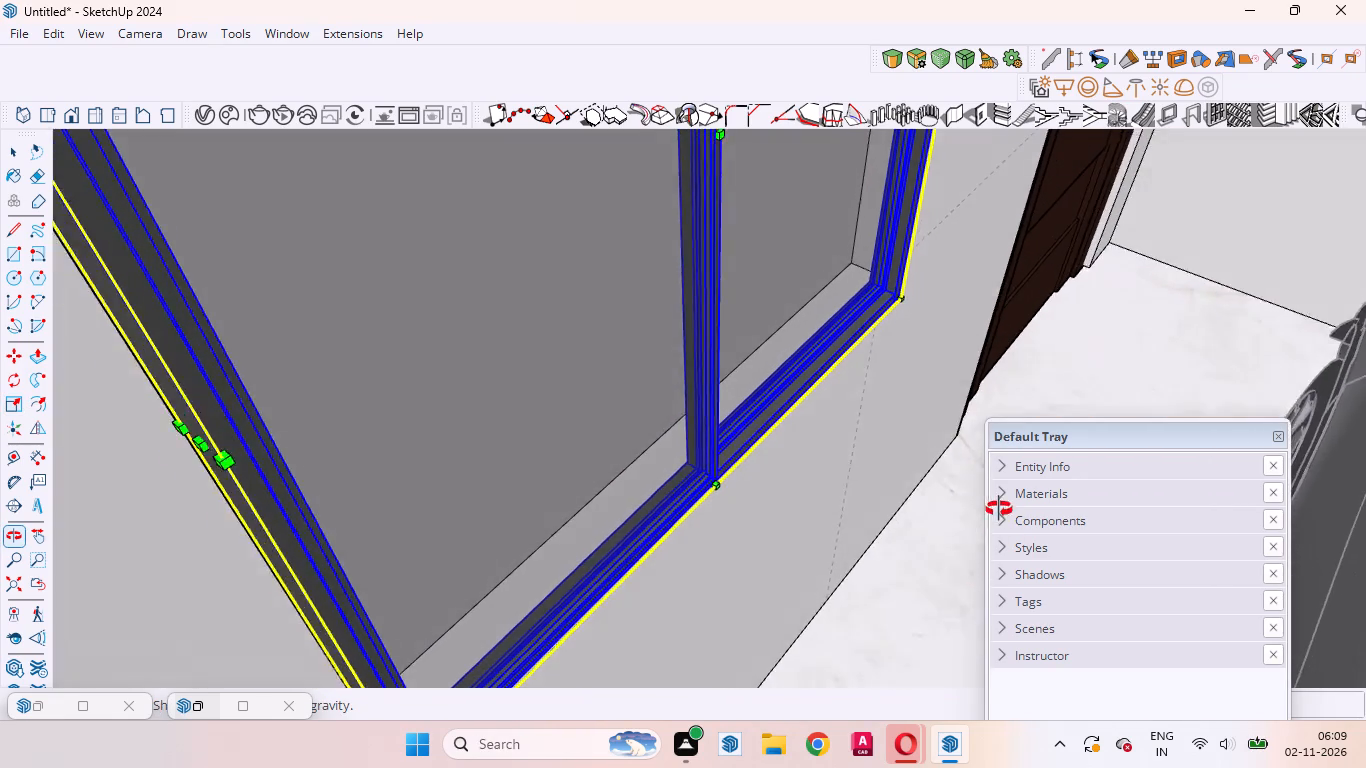
middle_drag(999, 509, 1004, 483)
scroll(772, 384, down, 7)
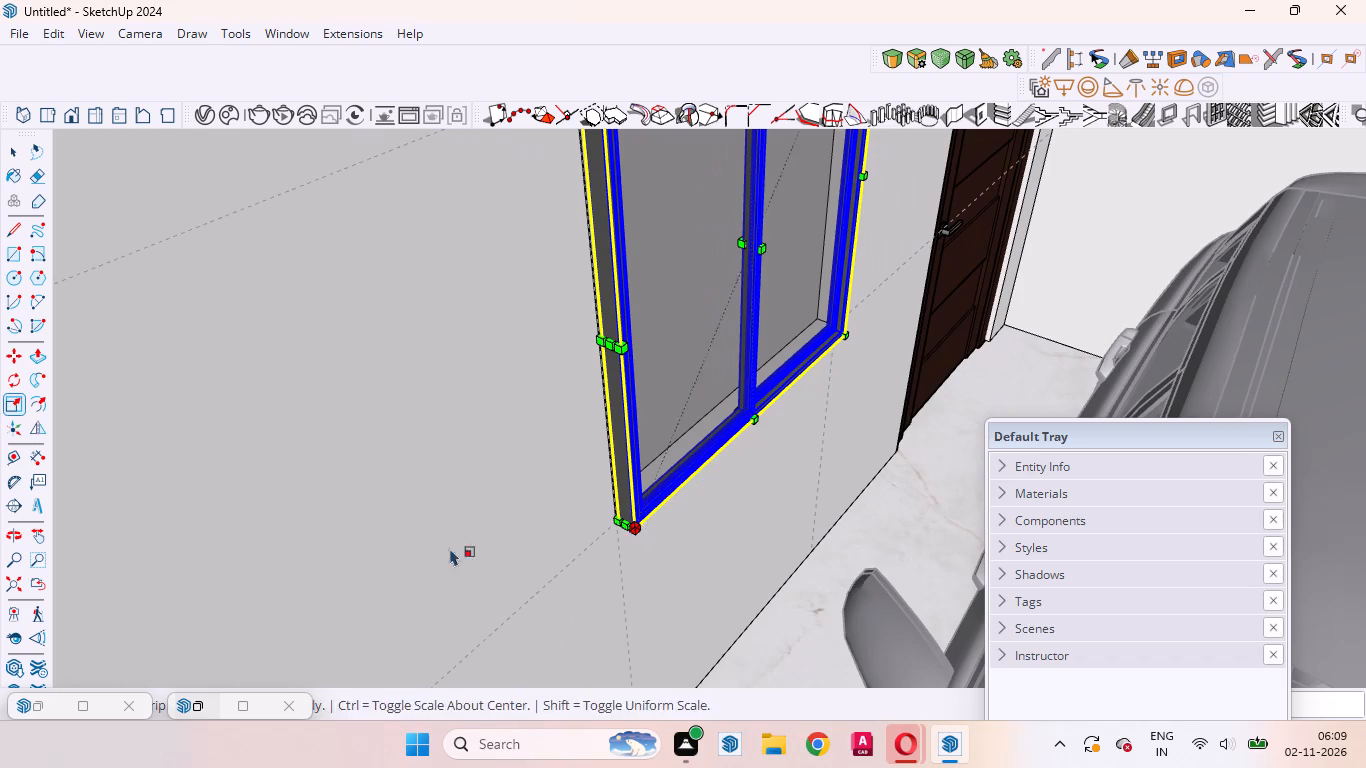
click(8, 363)
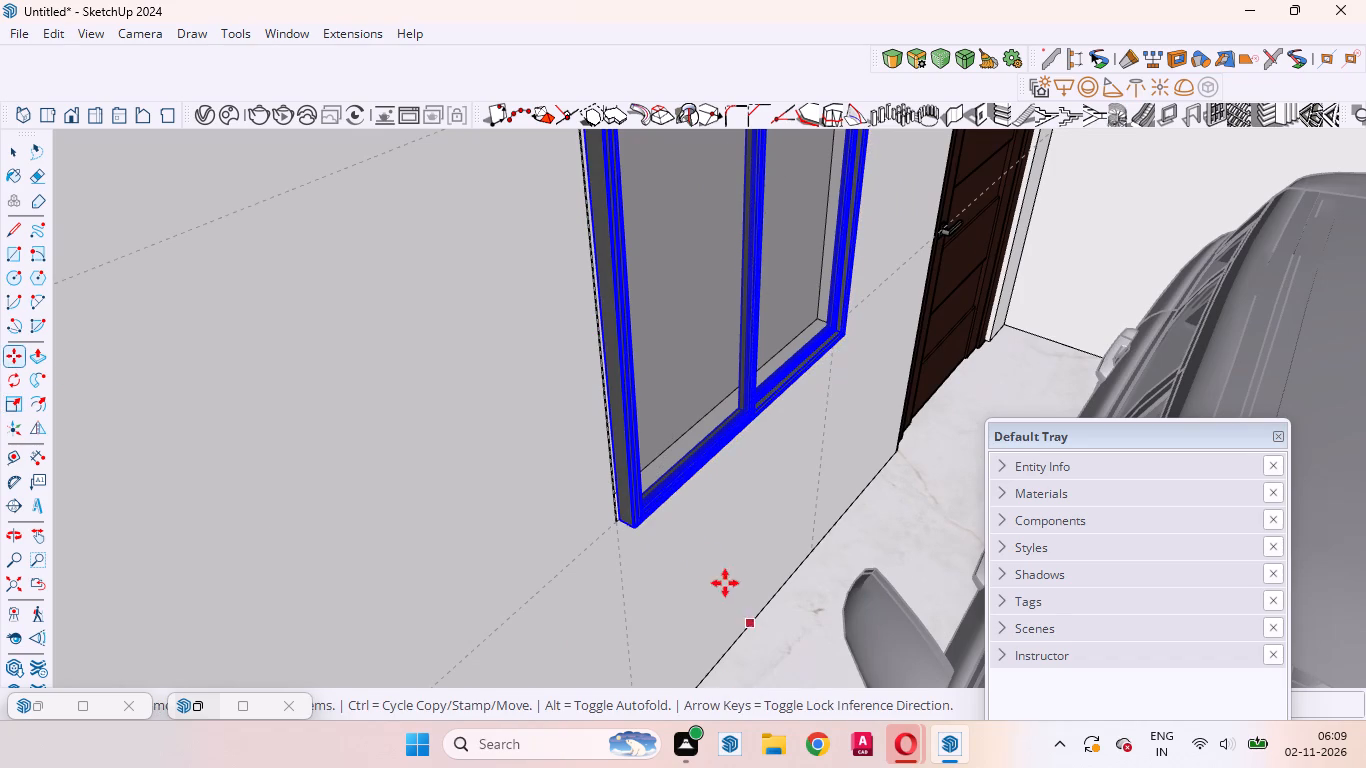
scroll(666, 542, up, 8)
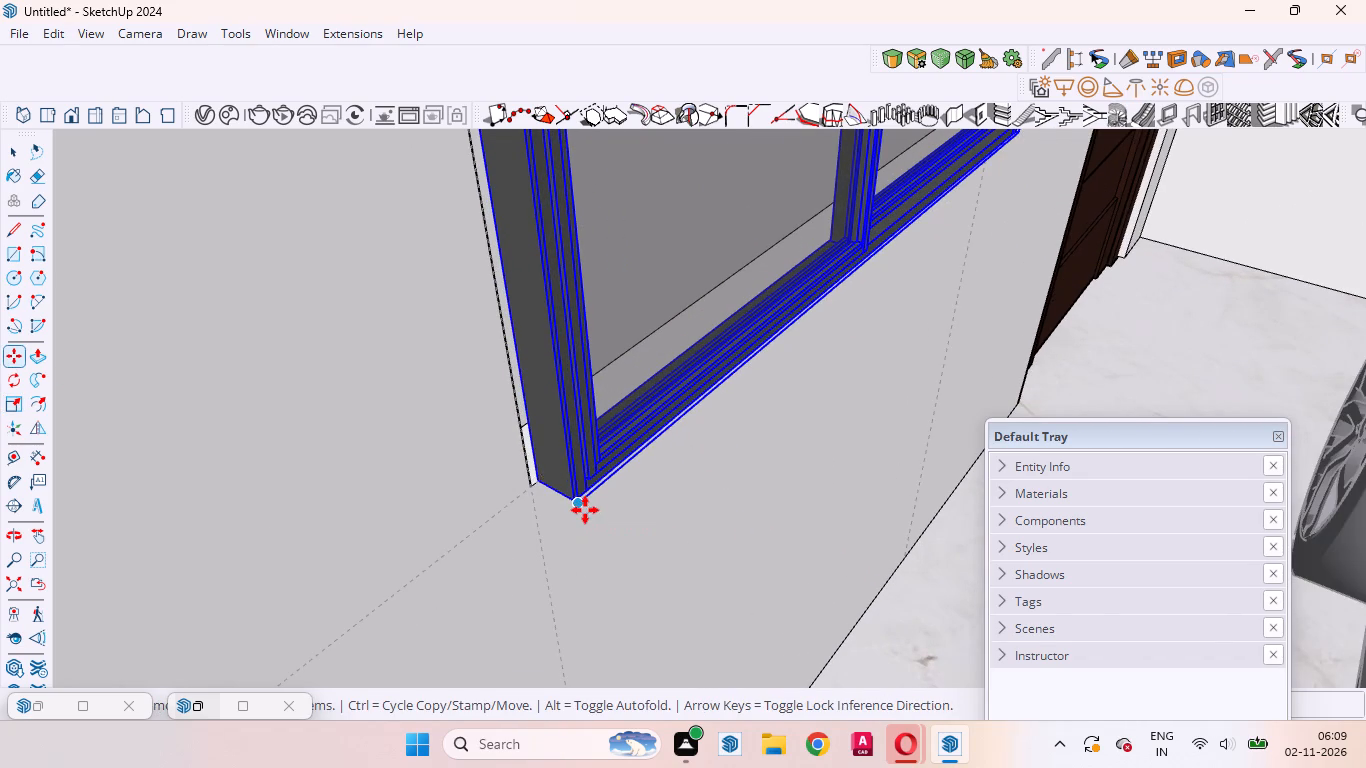
click(585, 510)
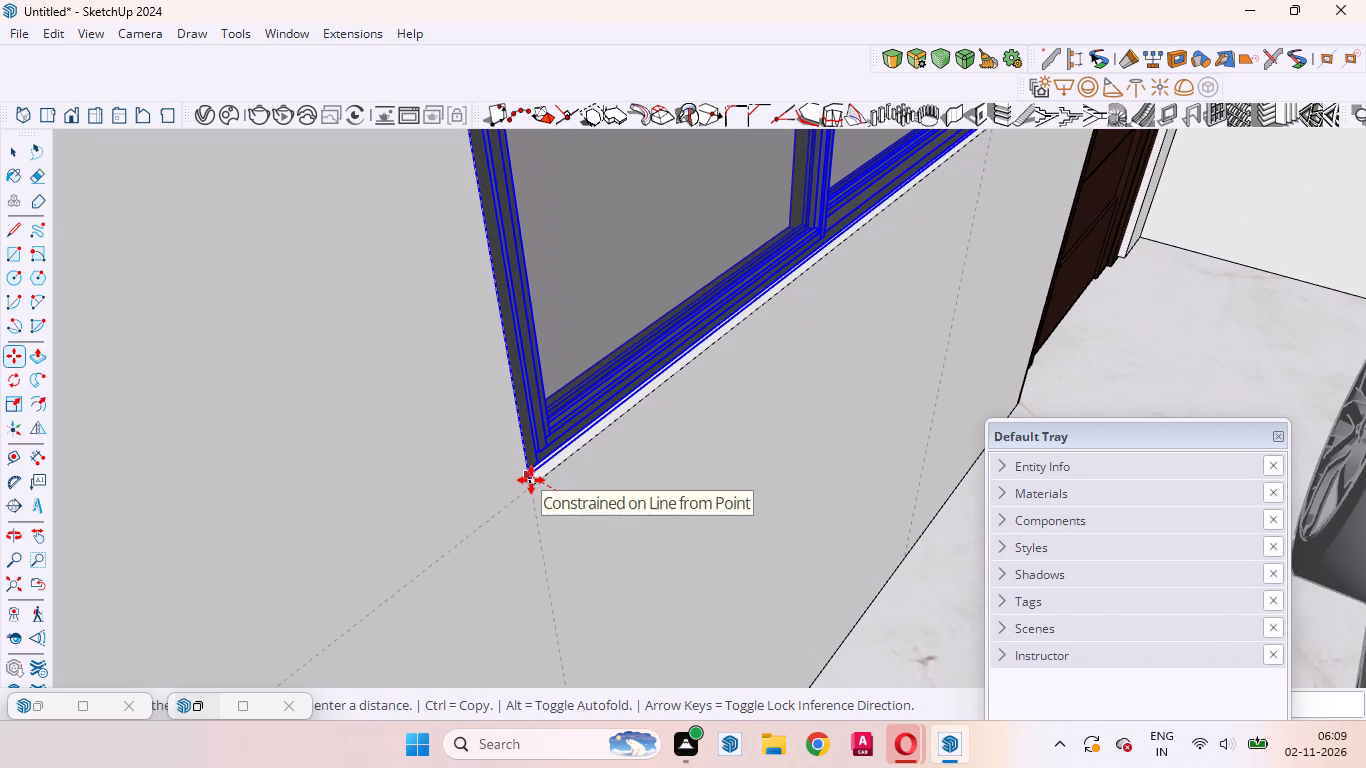
click(531, 482)
Move the window down by its lower frame corner onto the recess's bottom front corner farthest from the door.
middle_drag(548, 494, 315, 525)
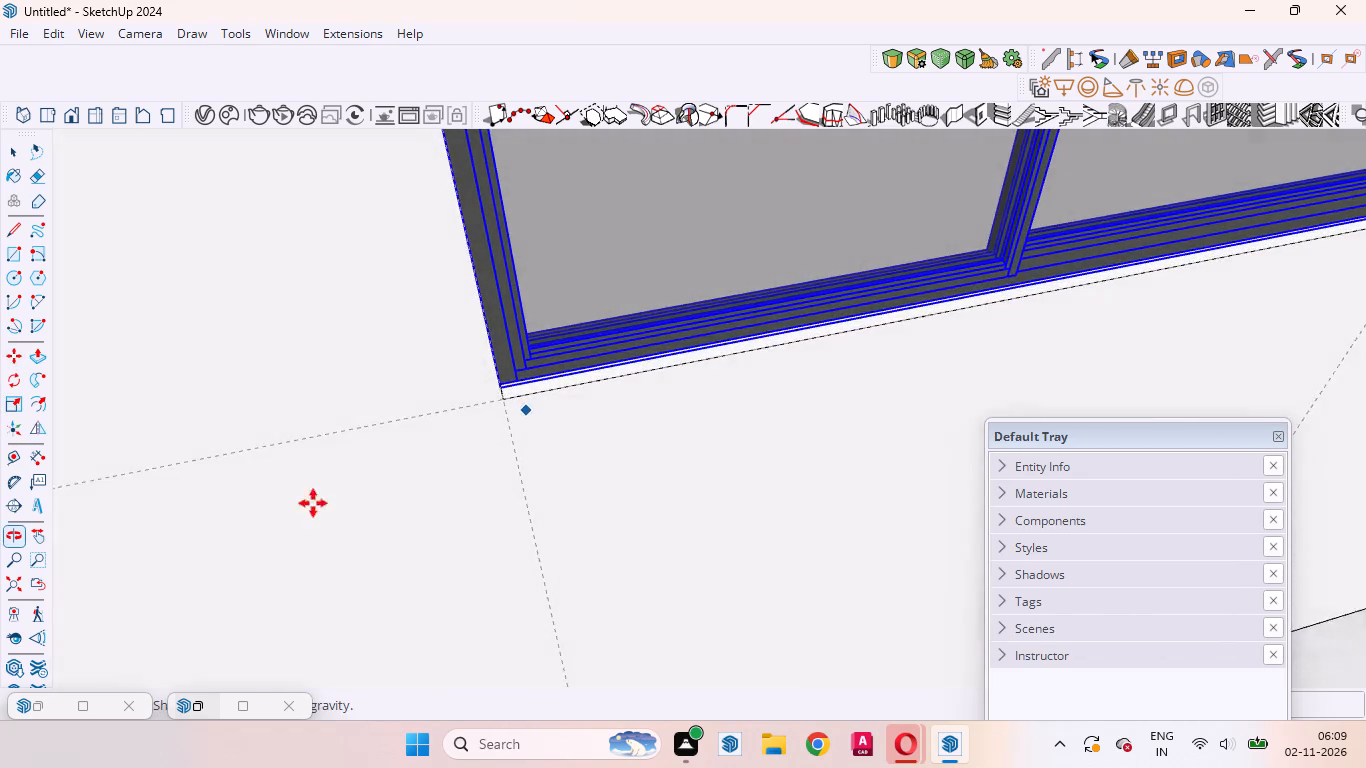
scroll(461, 366, up, 16)
middle_drag(529, 459, 432, 351)
scroll(537, 362, up, 4)
middle_drag(520, 416, 423, 444)
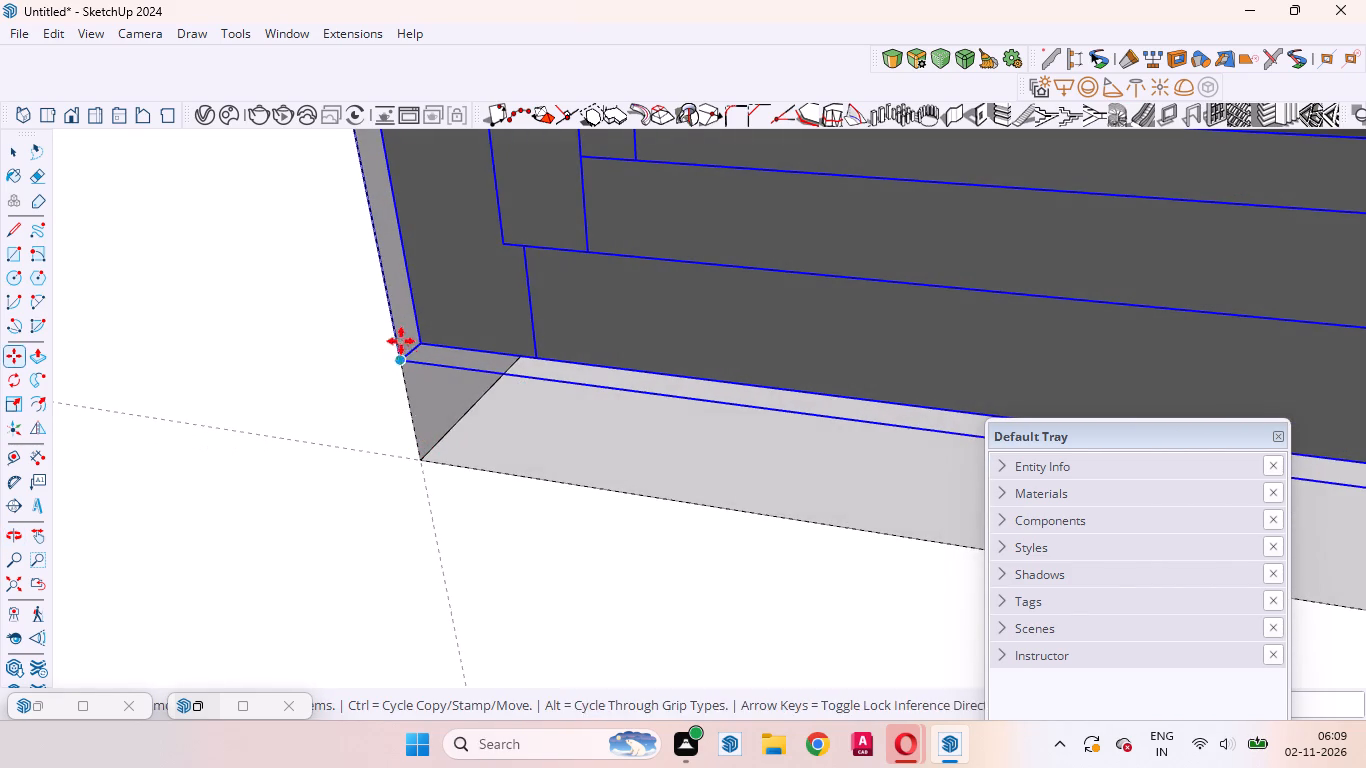
click(401, 361)
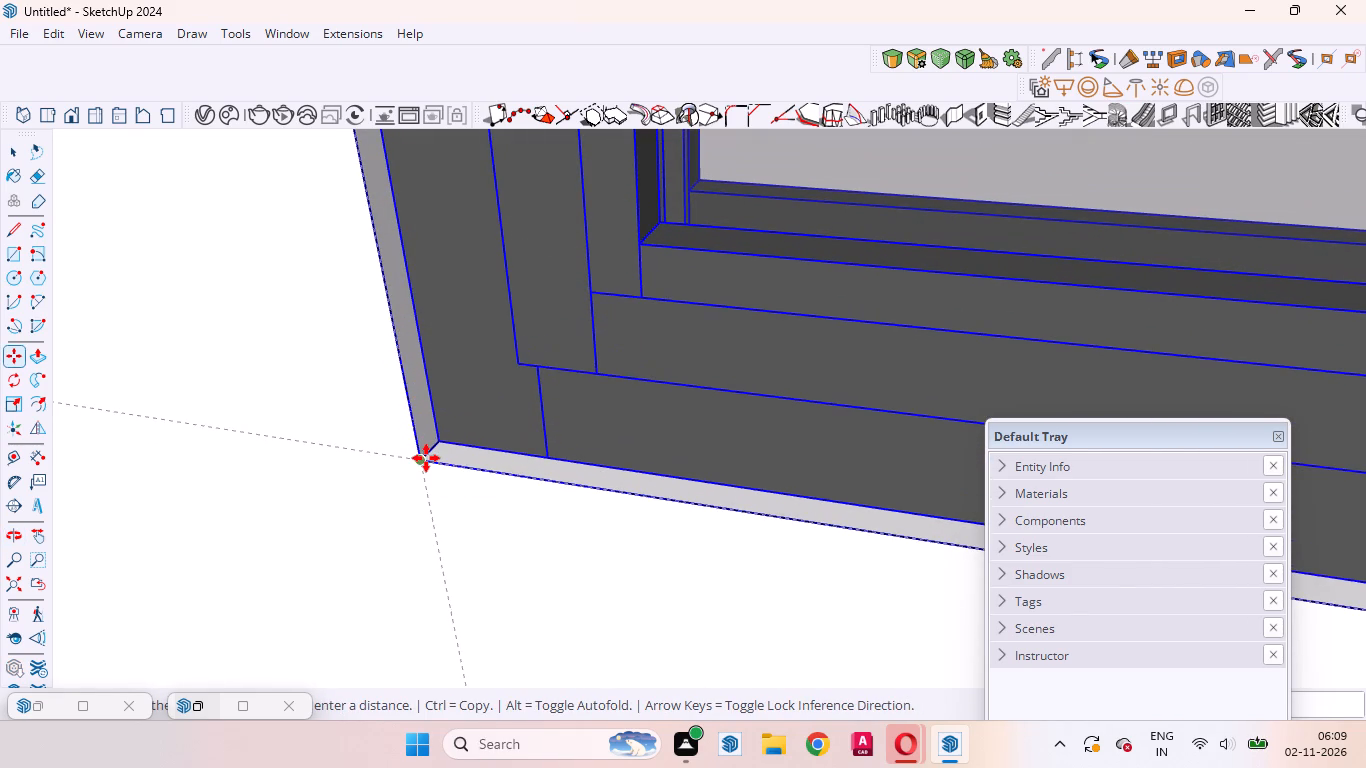
click(426, 458)
middle_drag(451, 521, 864, 403)
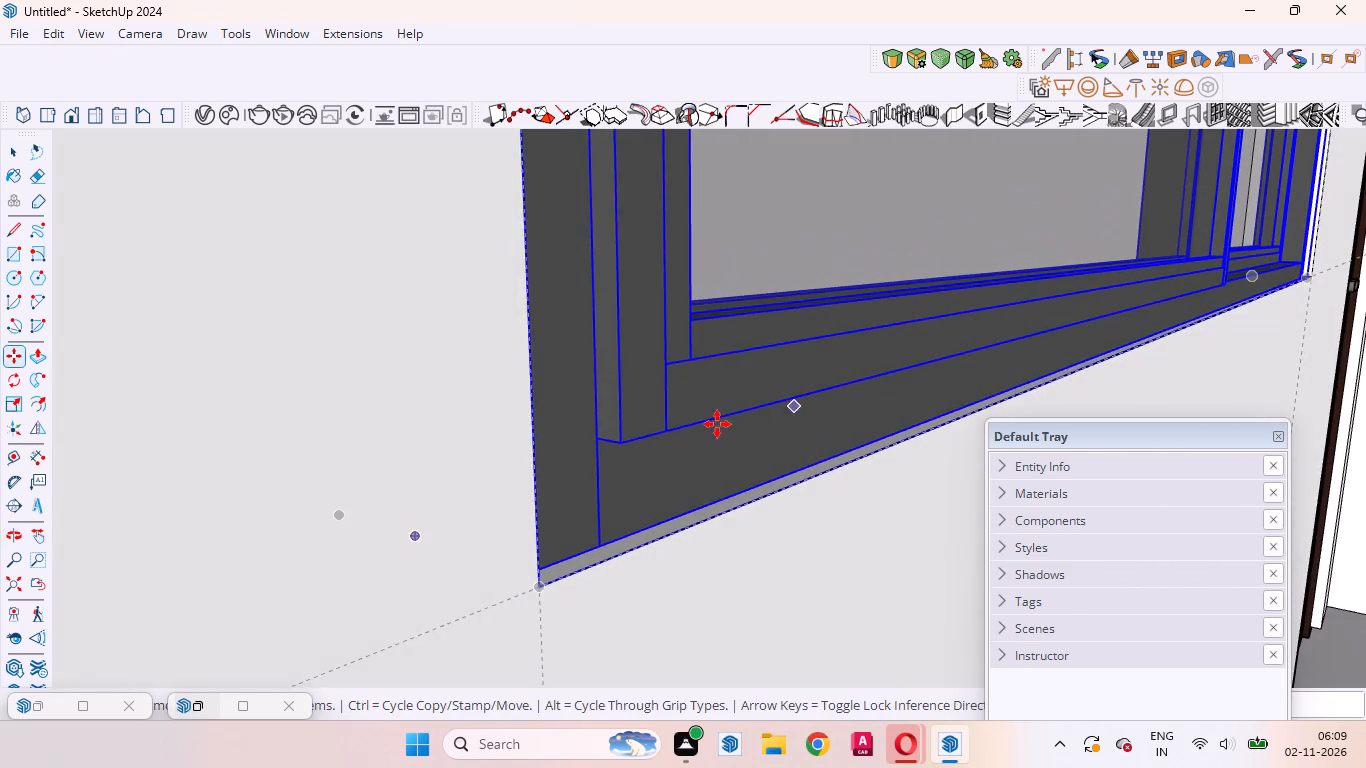
scroll(706, 431, down, 10)
middle_drag(1141, 398, 820, 446)
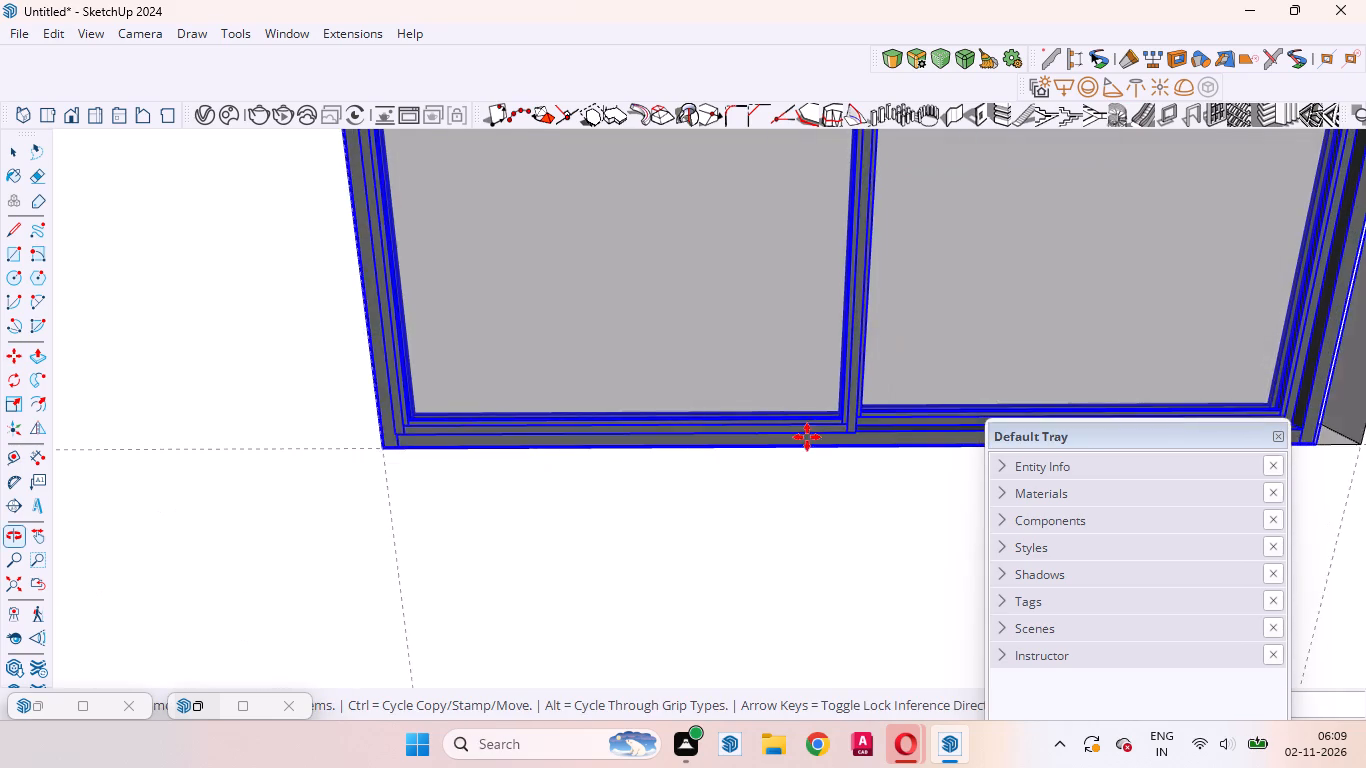
Scale the window wider from its door-side edge until it meets the recess's side edge nearest the door.
scroll(730, 431, down, 4)
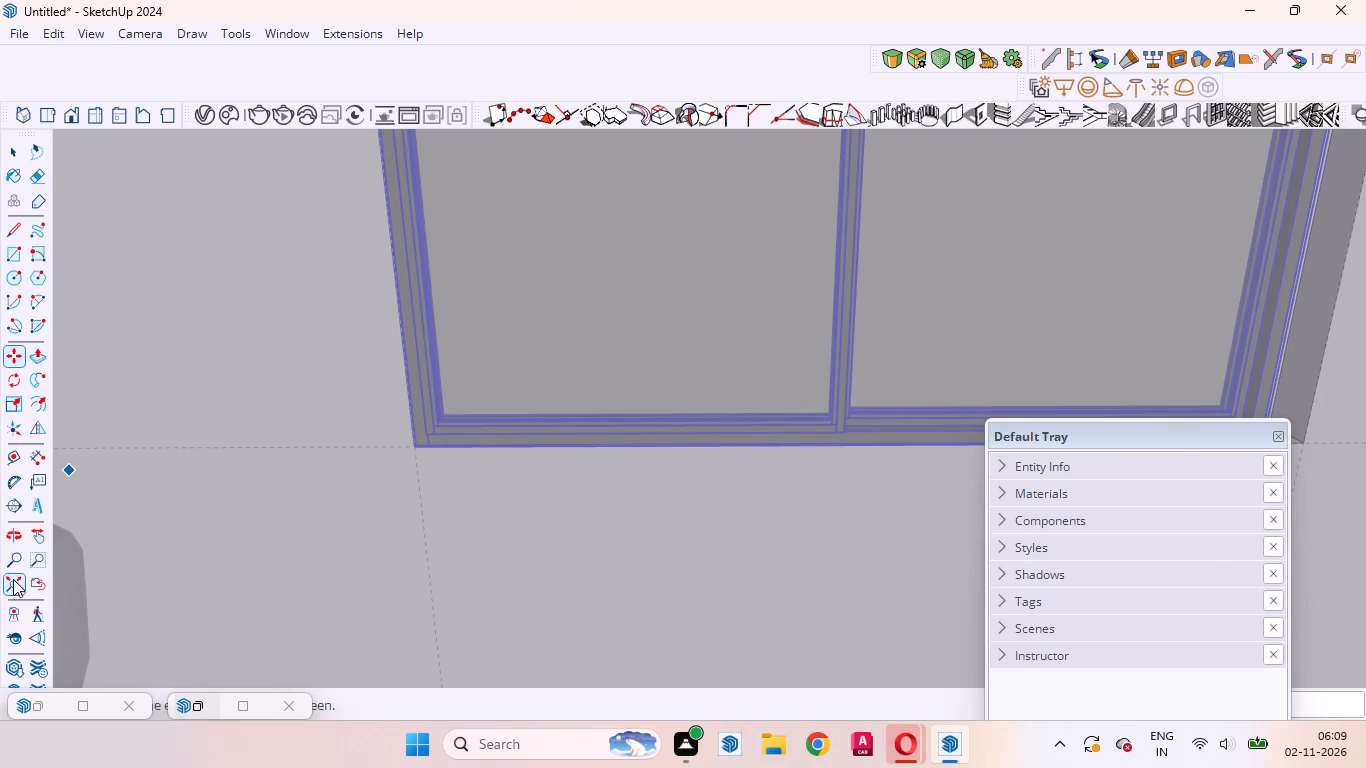
click(35, 586)
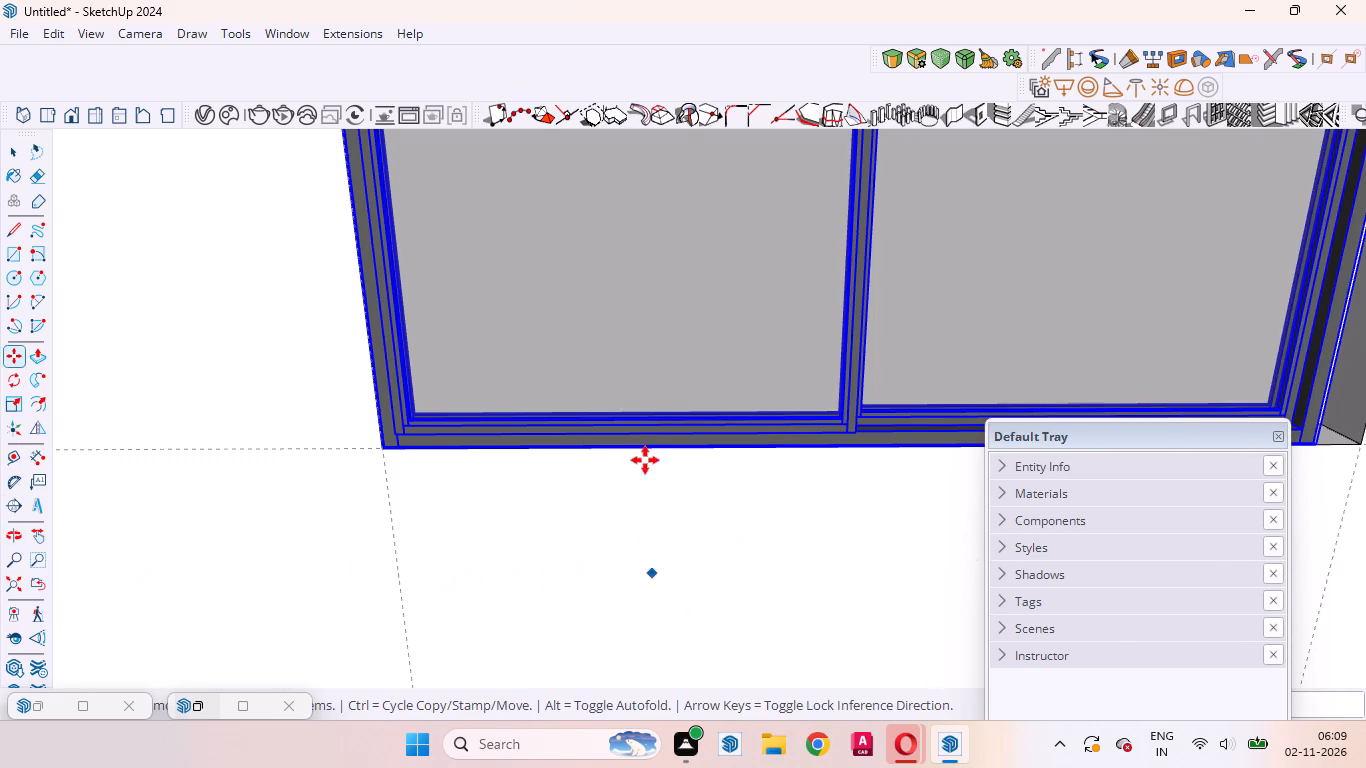
scroll(645, 452, down, 1)
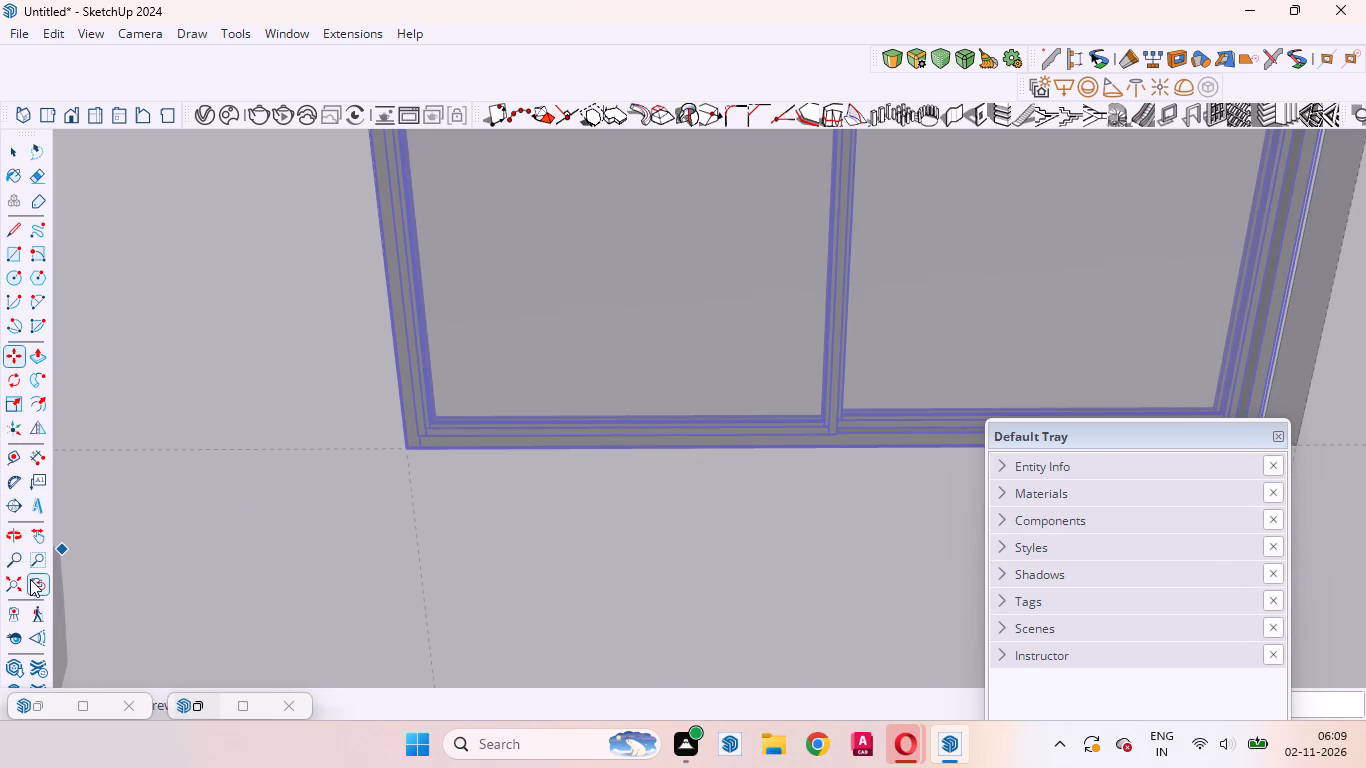
click(31, 580)
middle_drag(594, 510, 1048, 489)
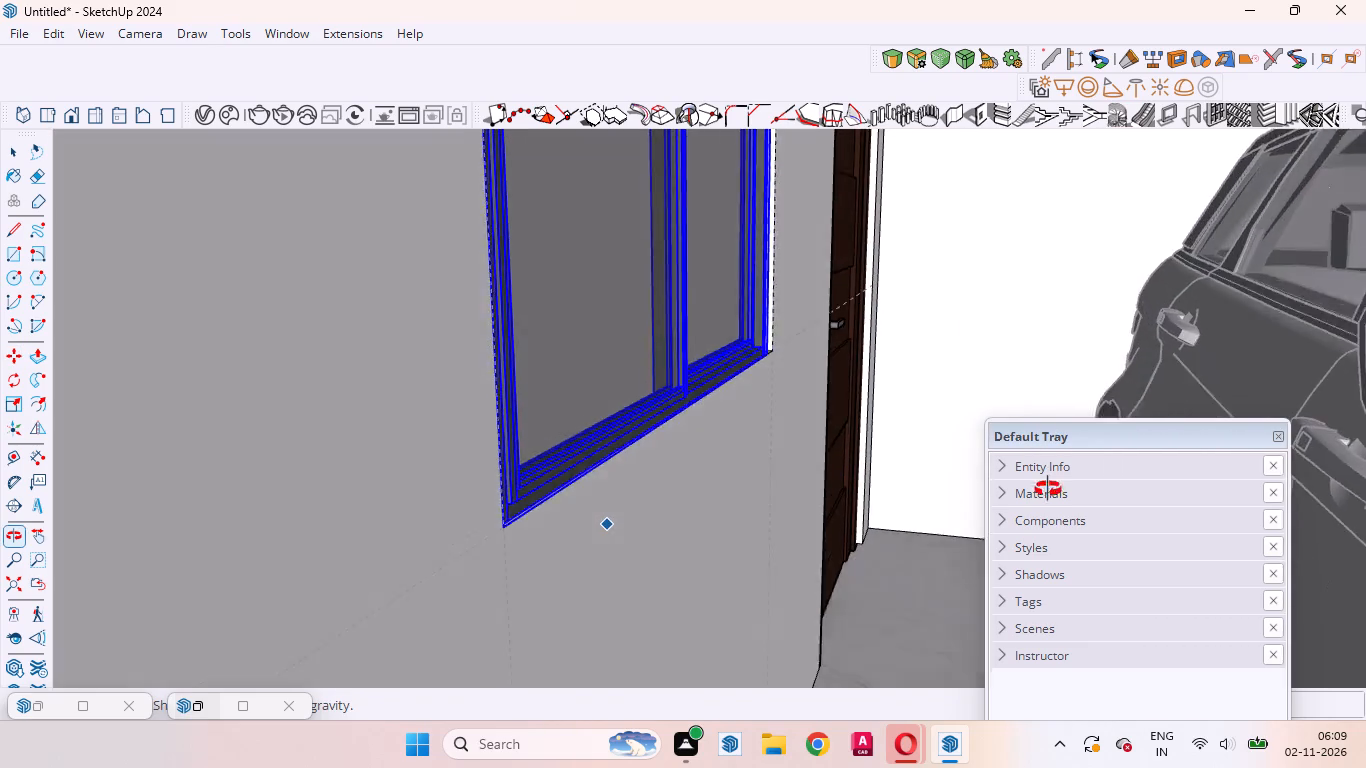
middle_drag(1048, 489, 1046, 524)
scroll(822, 626, down, 9)
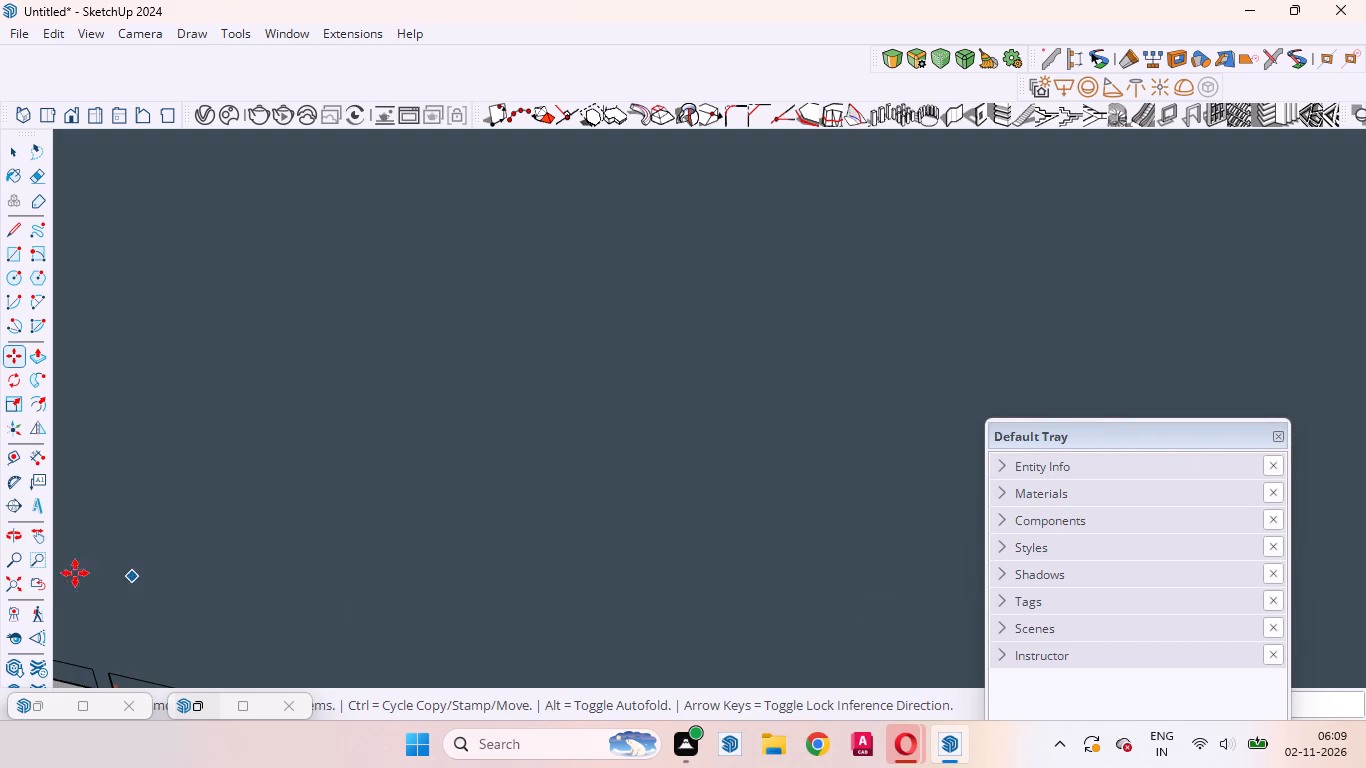
click(39, 585)
middle_drag(911, 484, 903, 422)
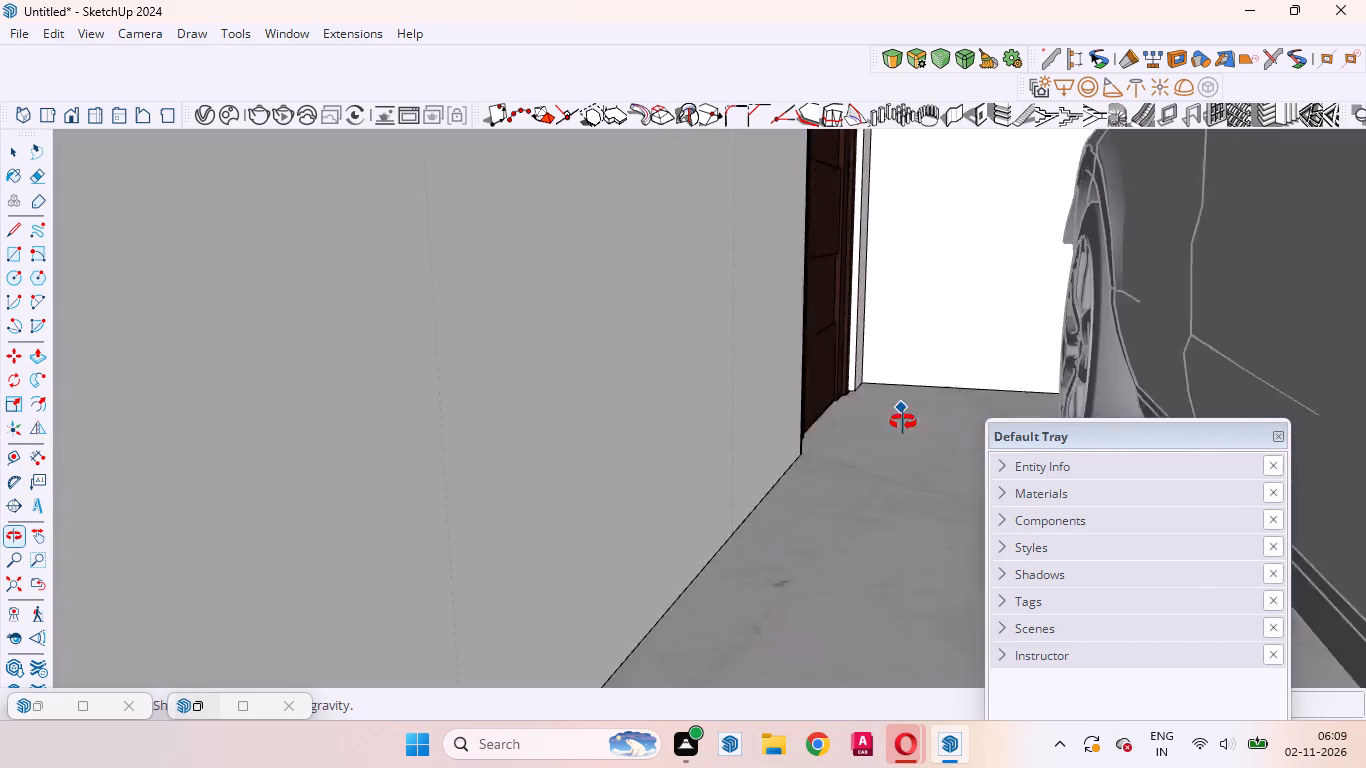
middle_drag(903, 422, 890, 546)
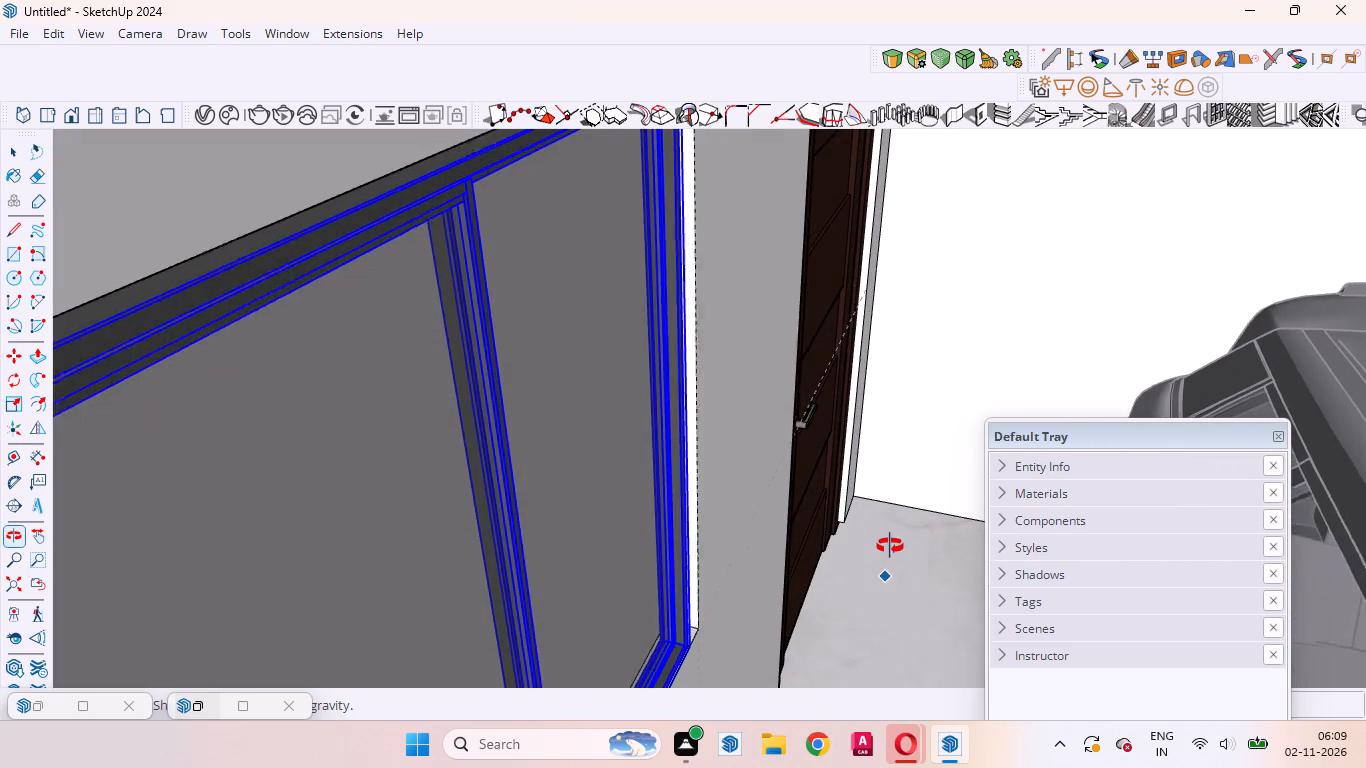
middle_drag(890, 546, 890, 545)
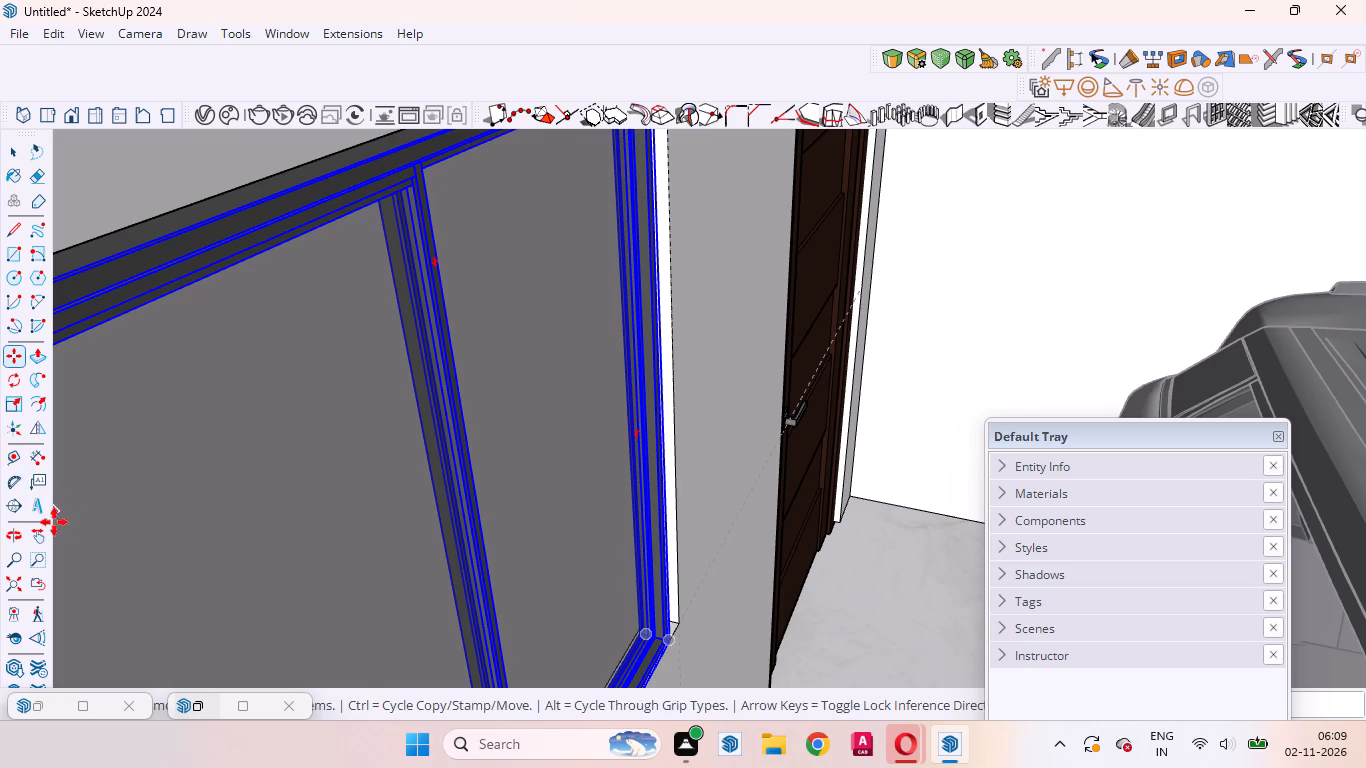
middle_drag(571, 501, 576, 283)
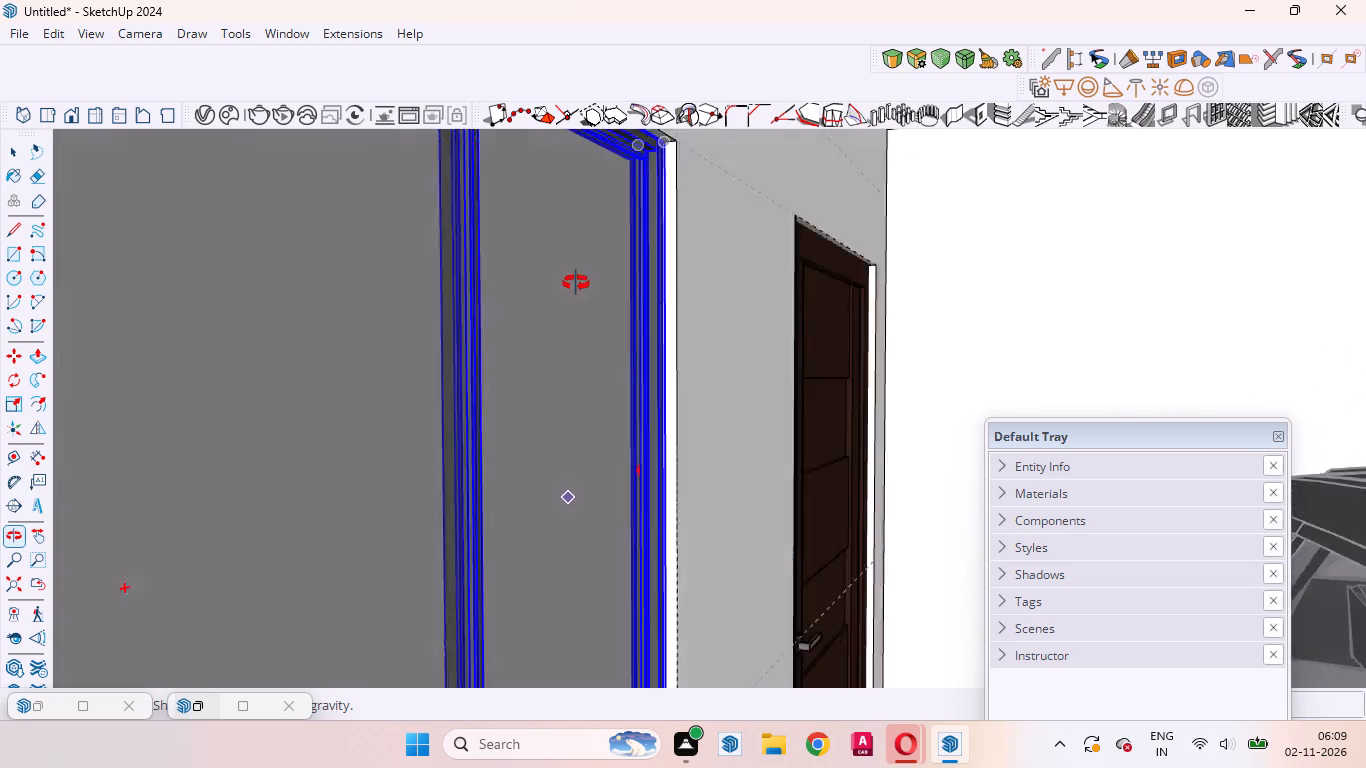
middle_drag(576, 283, 588, 247)
middle_drag(697, 279, 485, 399)
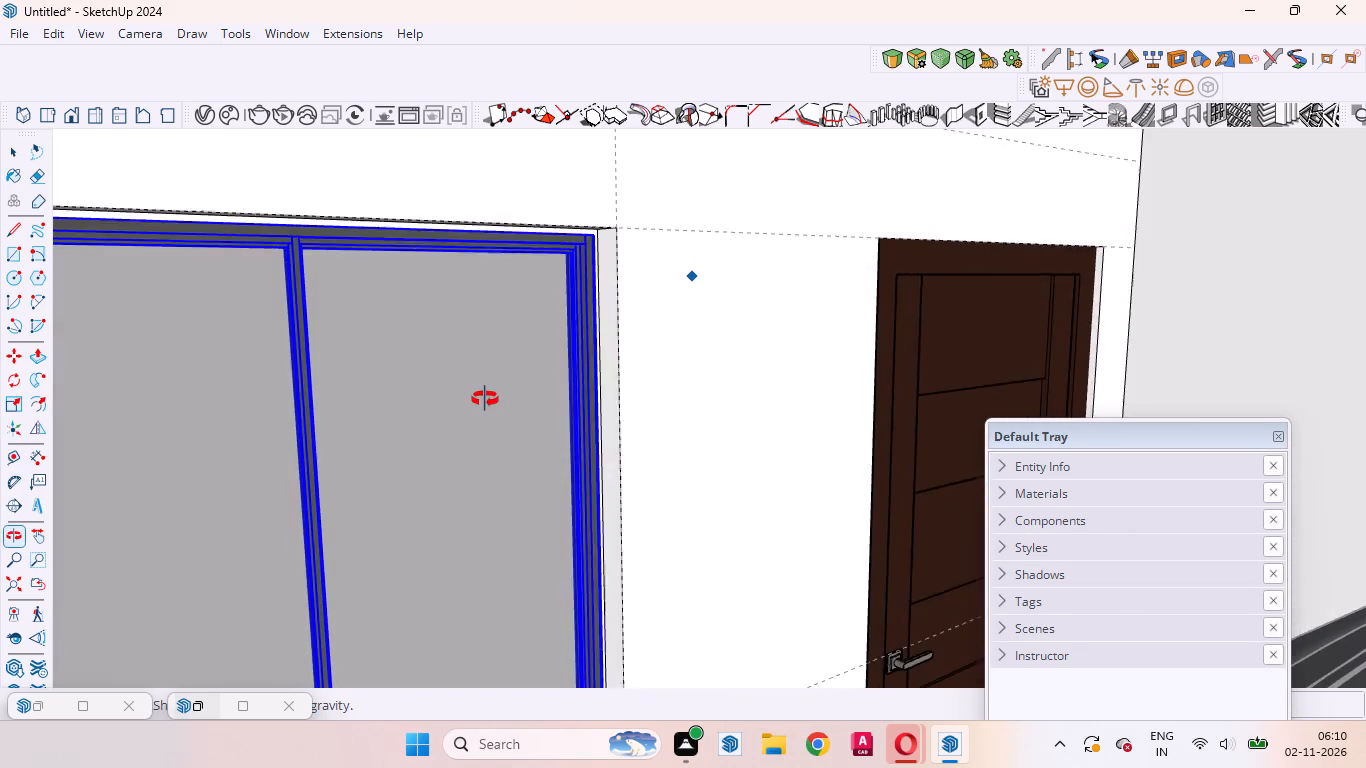
middle_drag(485, 399, 476, 401)
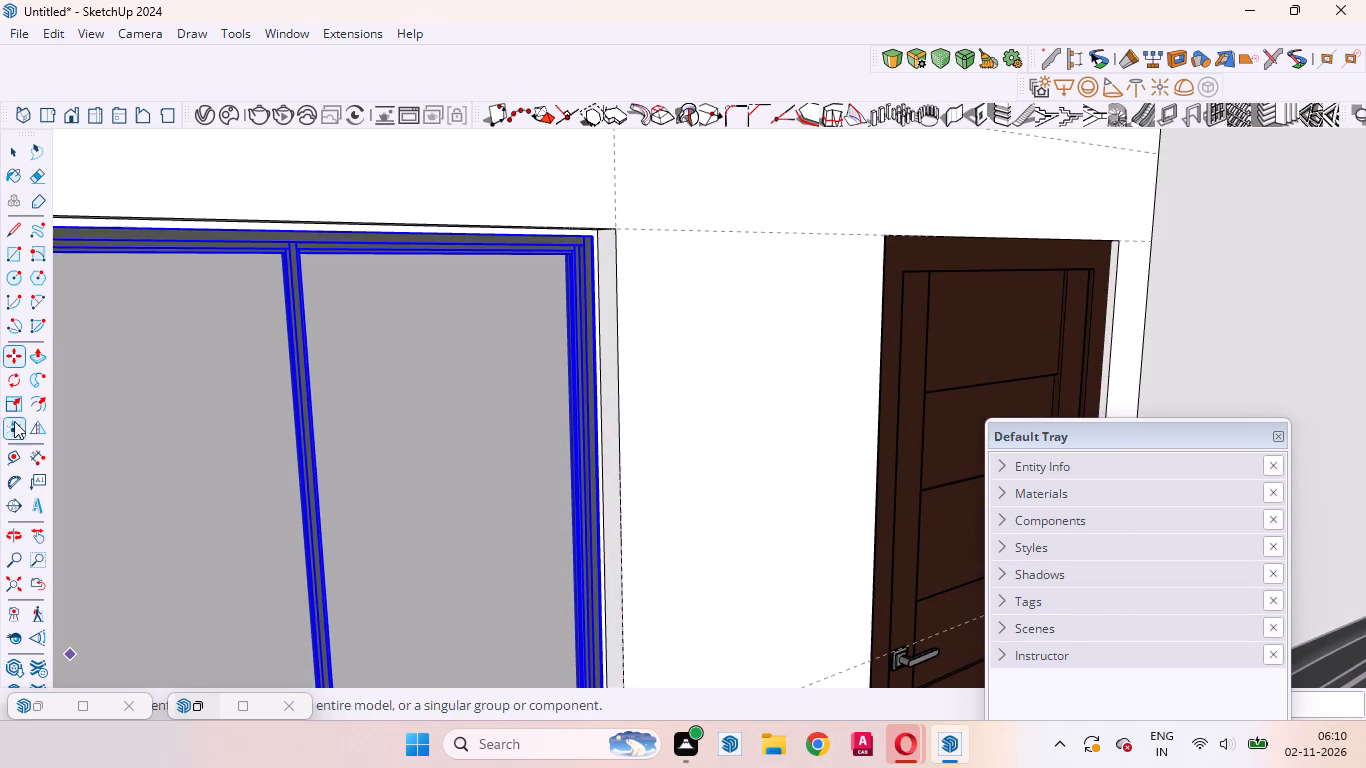
click(14, 402)
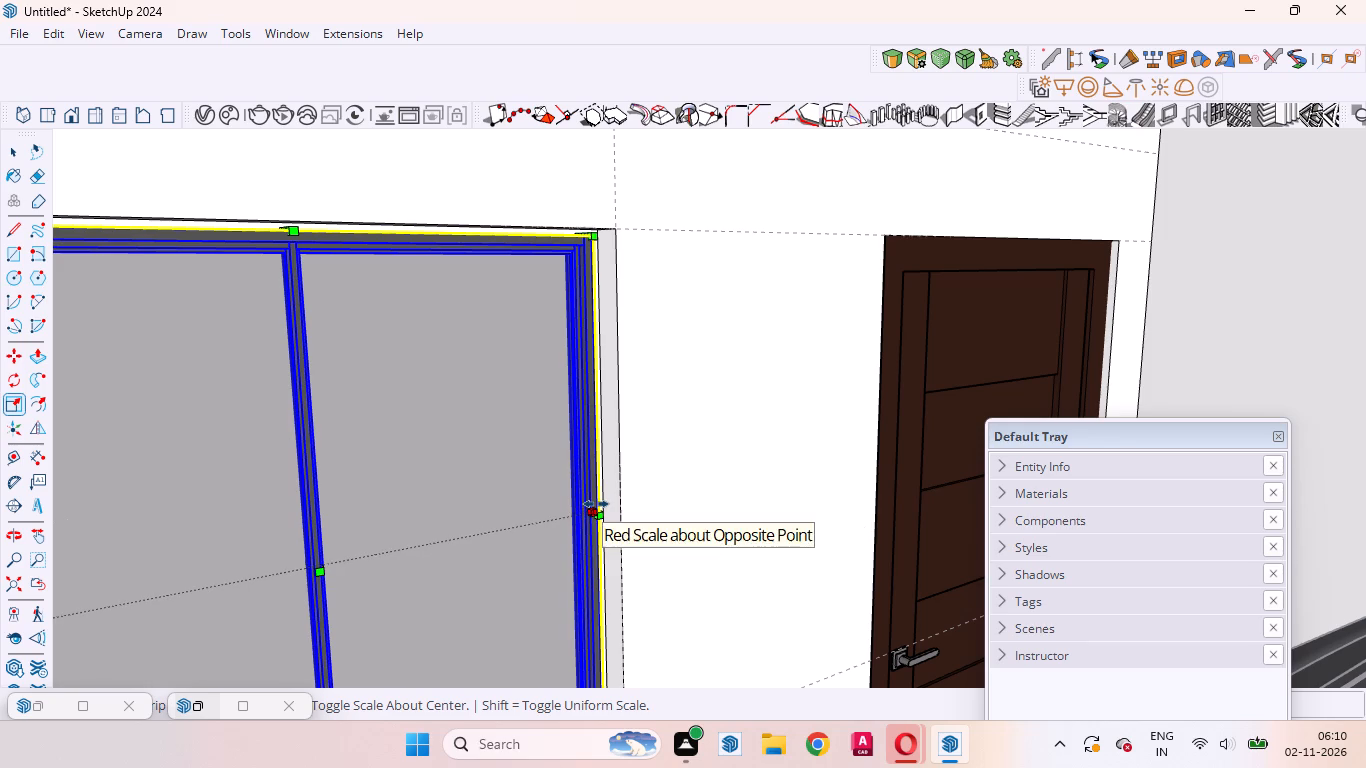
click(596, 504)
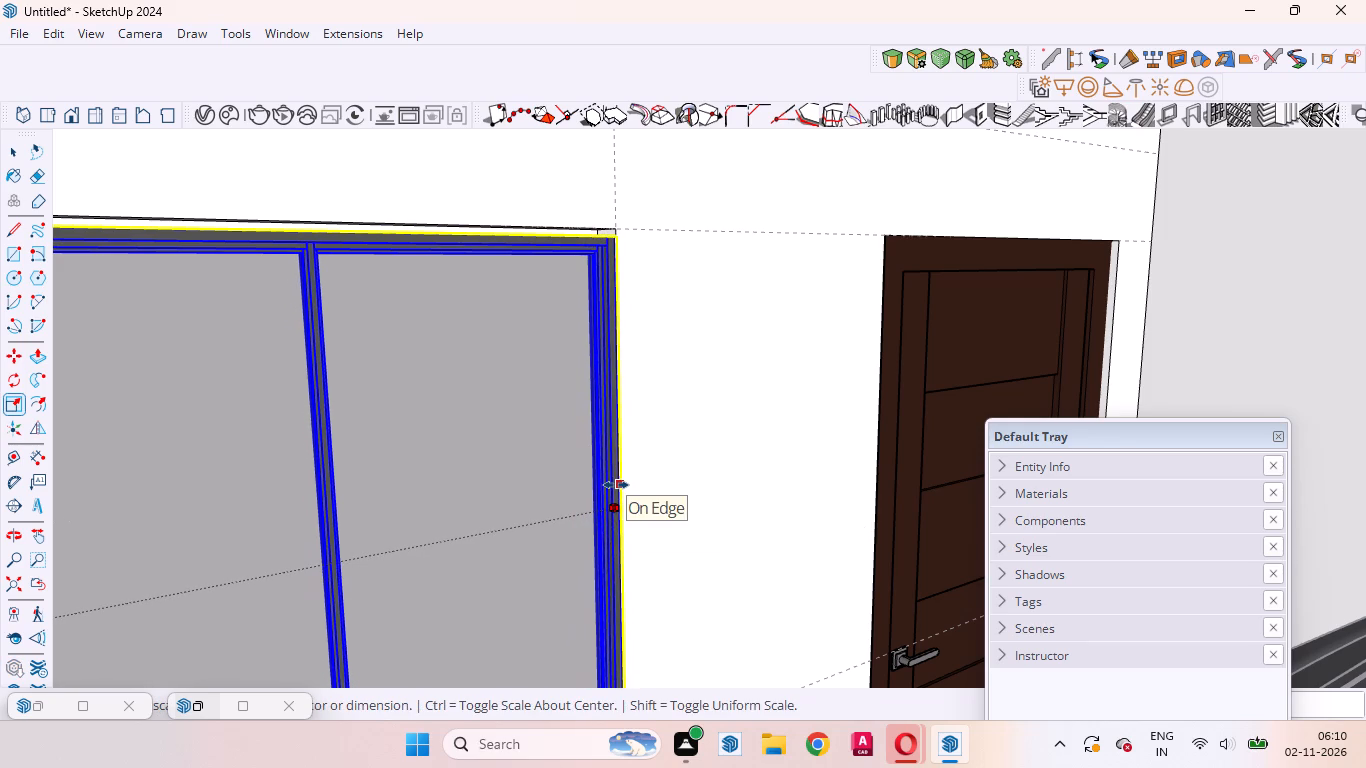
click(616, 485)
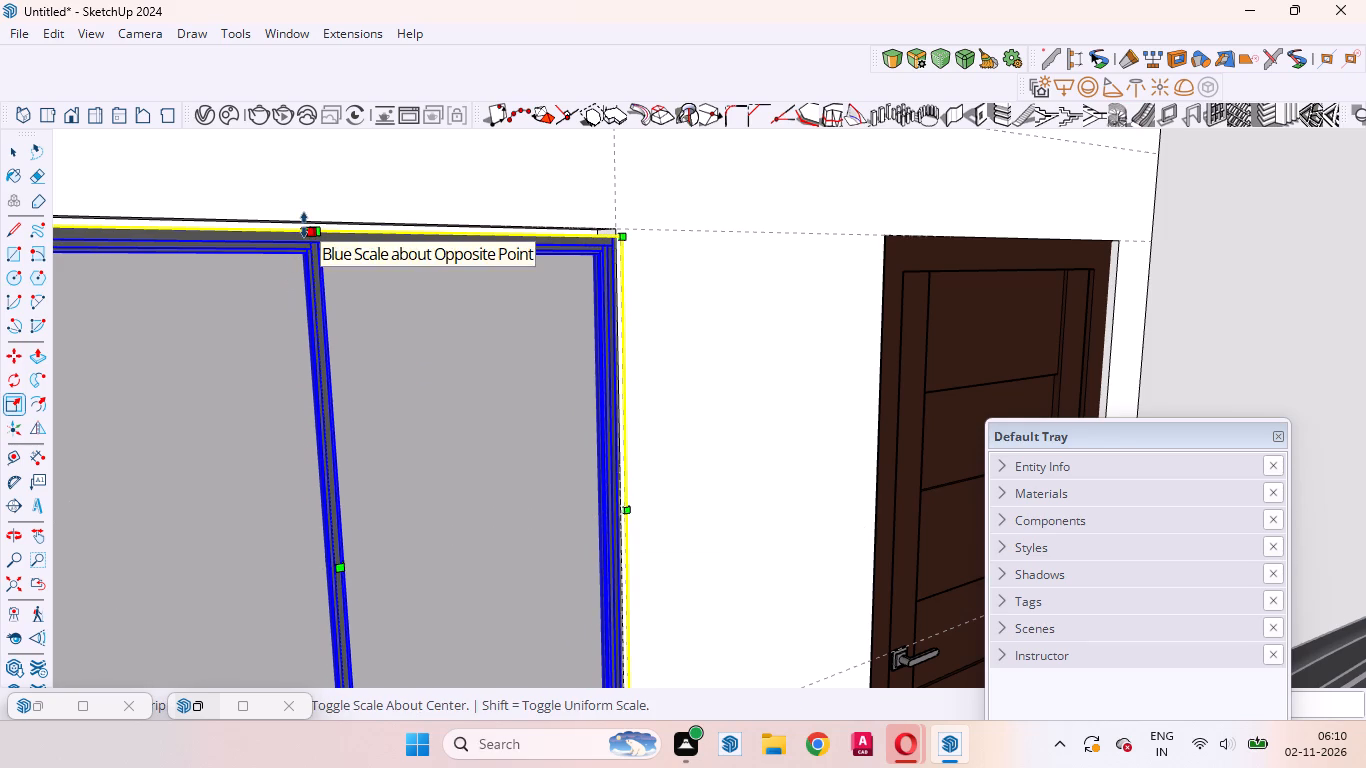
Scale the window taller from its top edge up to the top edge of the recess.
click(304, 223)
click(304, 221)
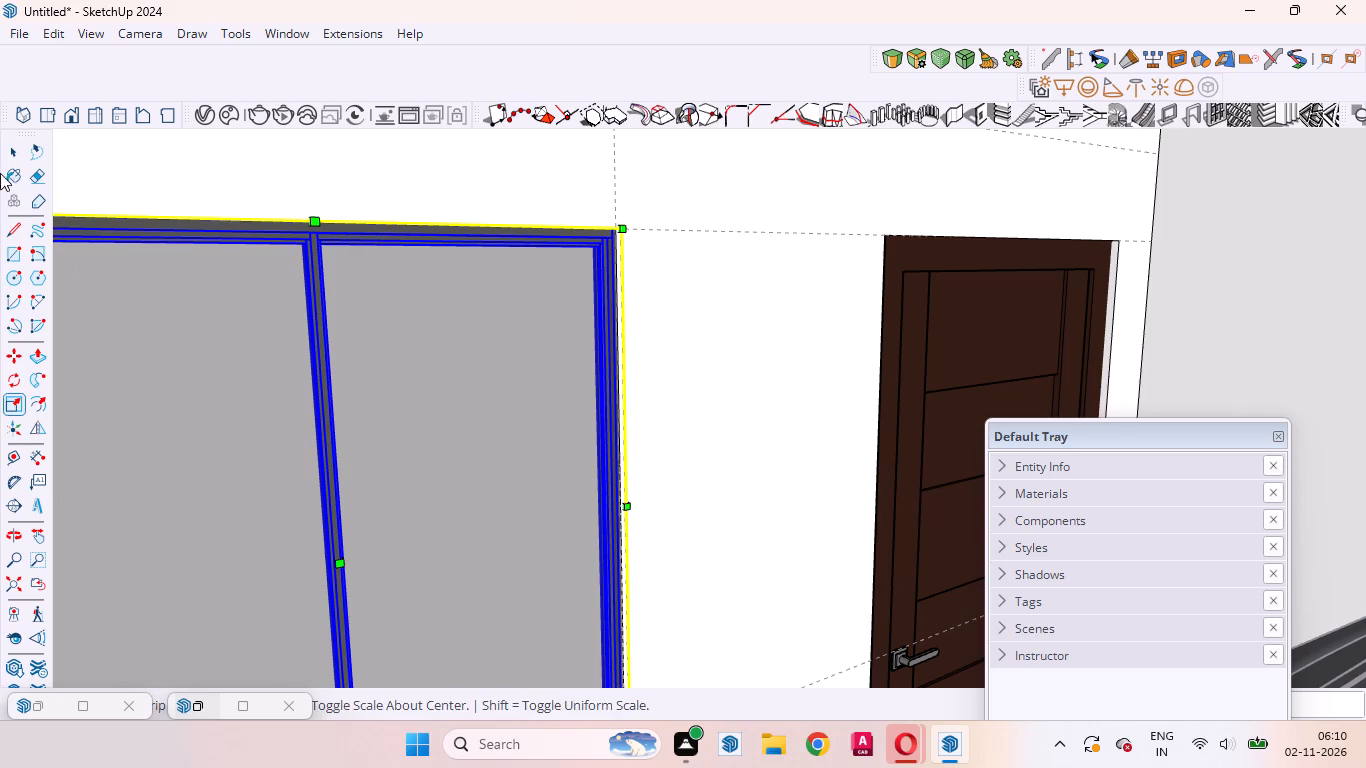
click(6, 154)
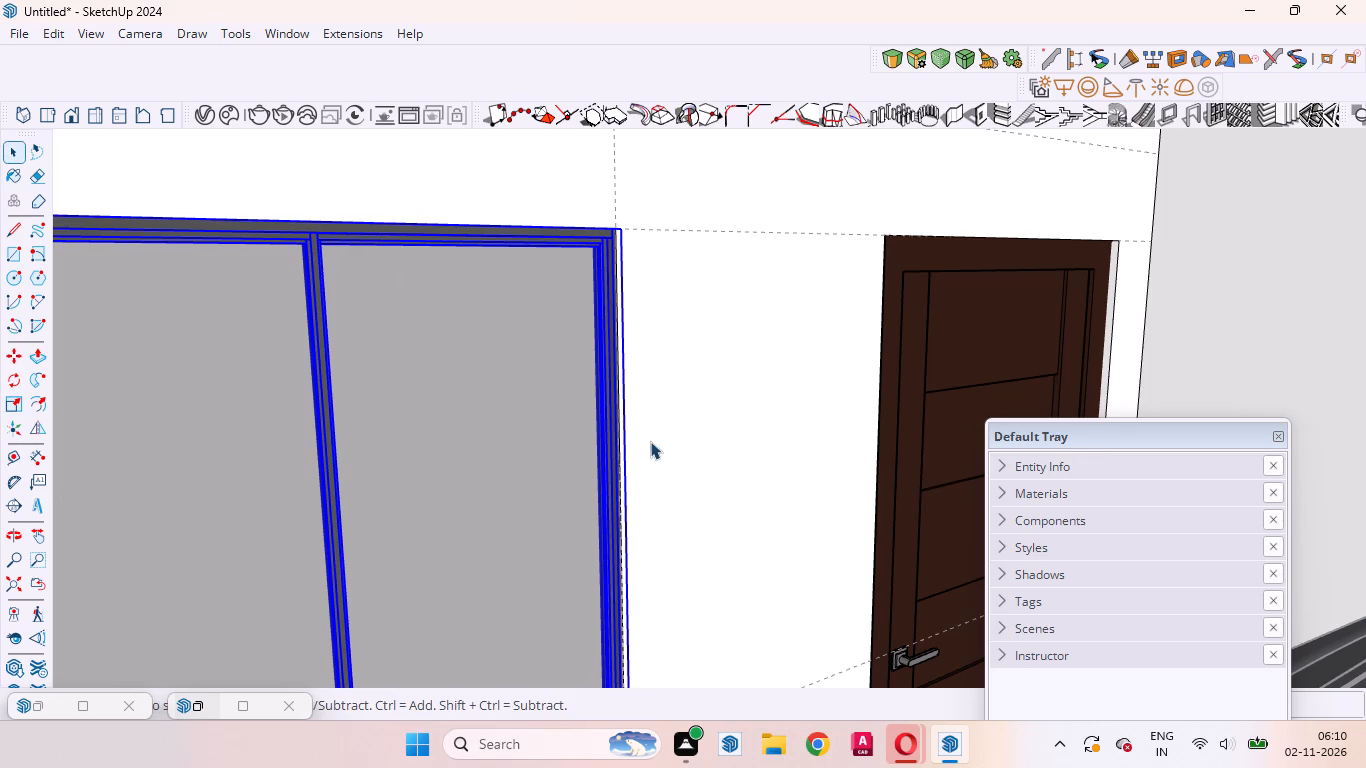
Deselect the window and examine its fit in the recess from outside the house and along the bay wall.
middle_drag(667, 456, 742, 467)
scroll(911, 479, down, 9)
scroll(938, 402, down, 5)
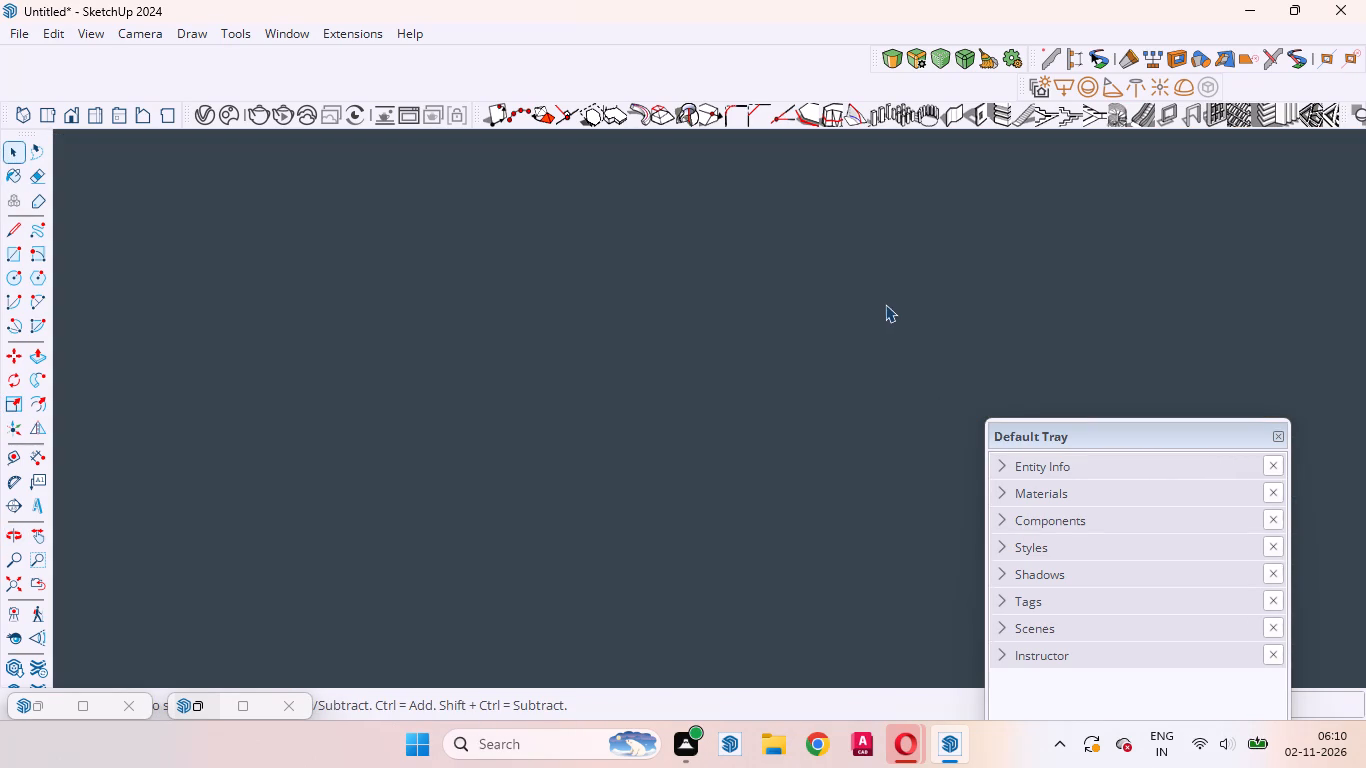
scroll(885, 304, down, 3)
click(21, 582)
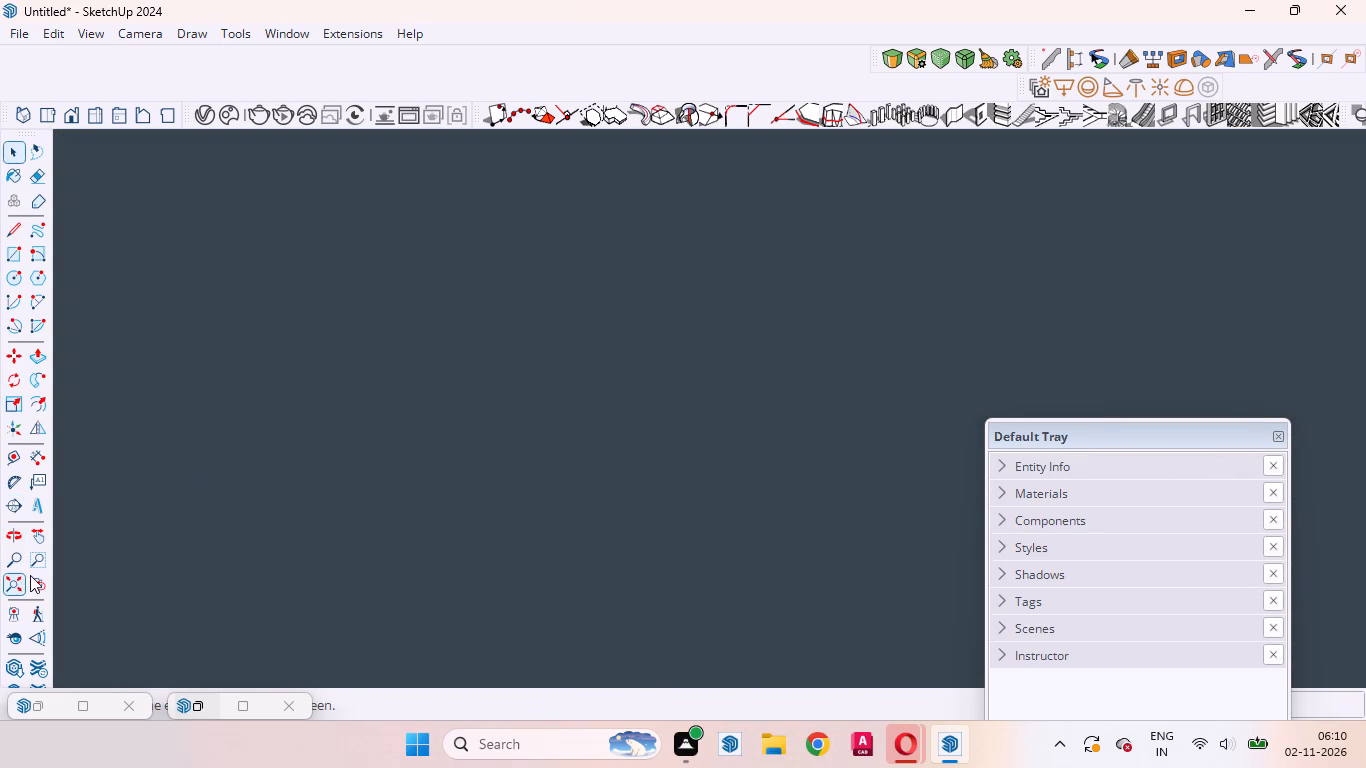
scroll(894, 400, down, 7)
click(933, 679)
scroll(744, 349, up, 2)
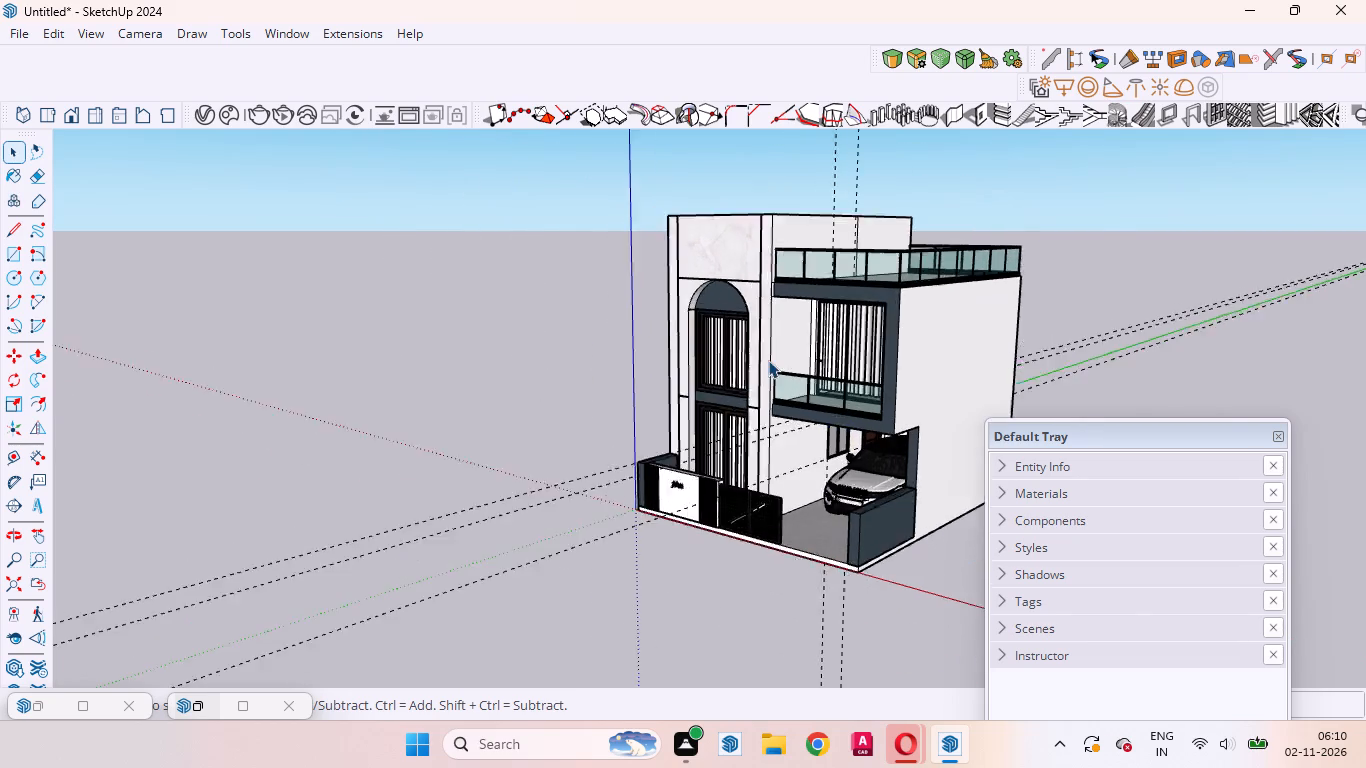
scroll(768, 360, up, 13)
scroll(757, 521, up, 1)
middle_drag(757, 521, 859, 439)
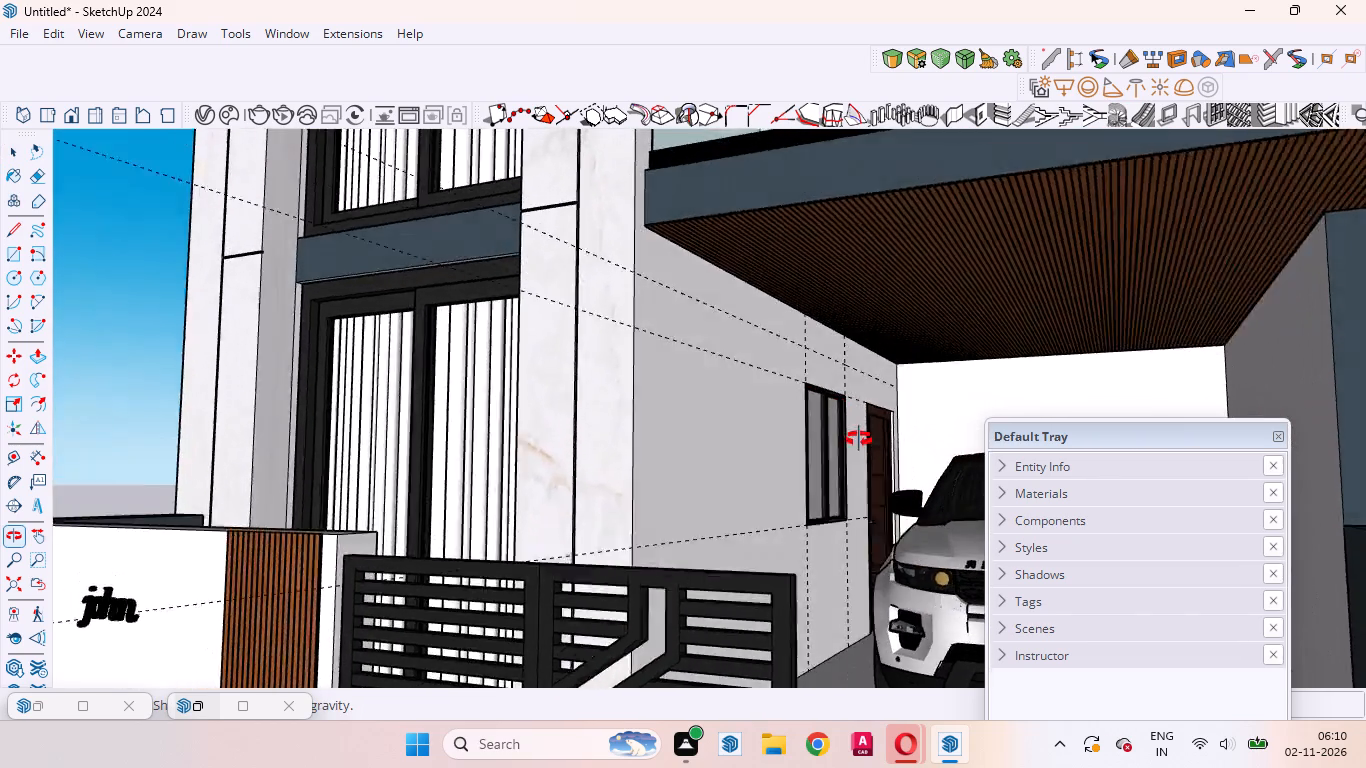
middle_drag(859, 439, 791, 476)
scroll(839, 410, up, 9)
middle_drag(822, 446, 769, 406)
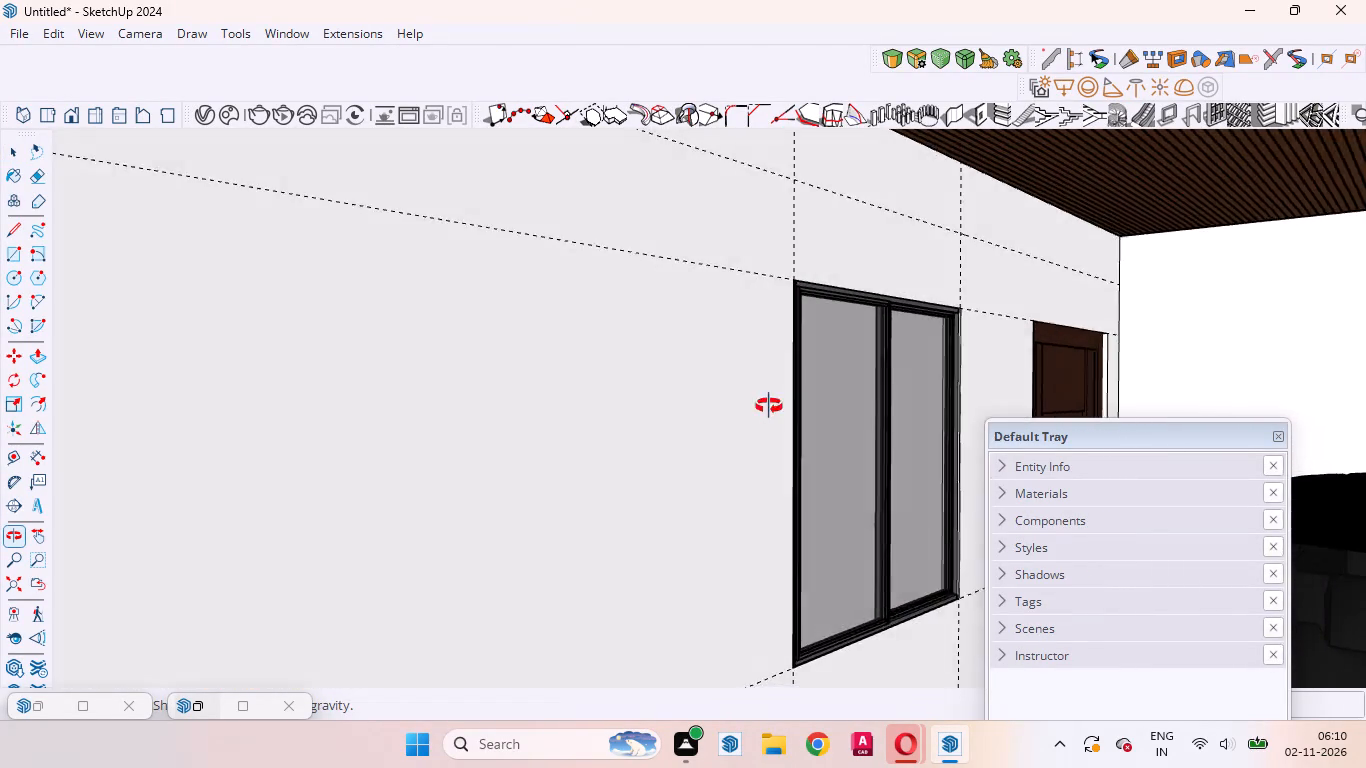
middle_drag(769, 406, 961, 487)
scroll(752, 370, down, 2)
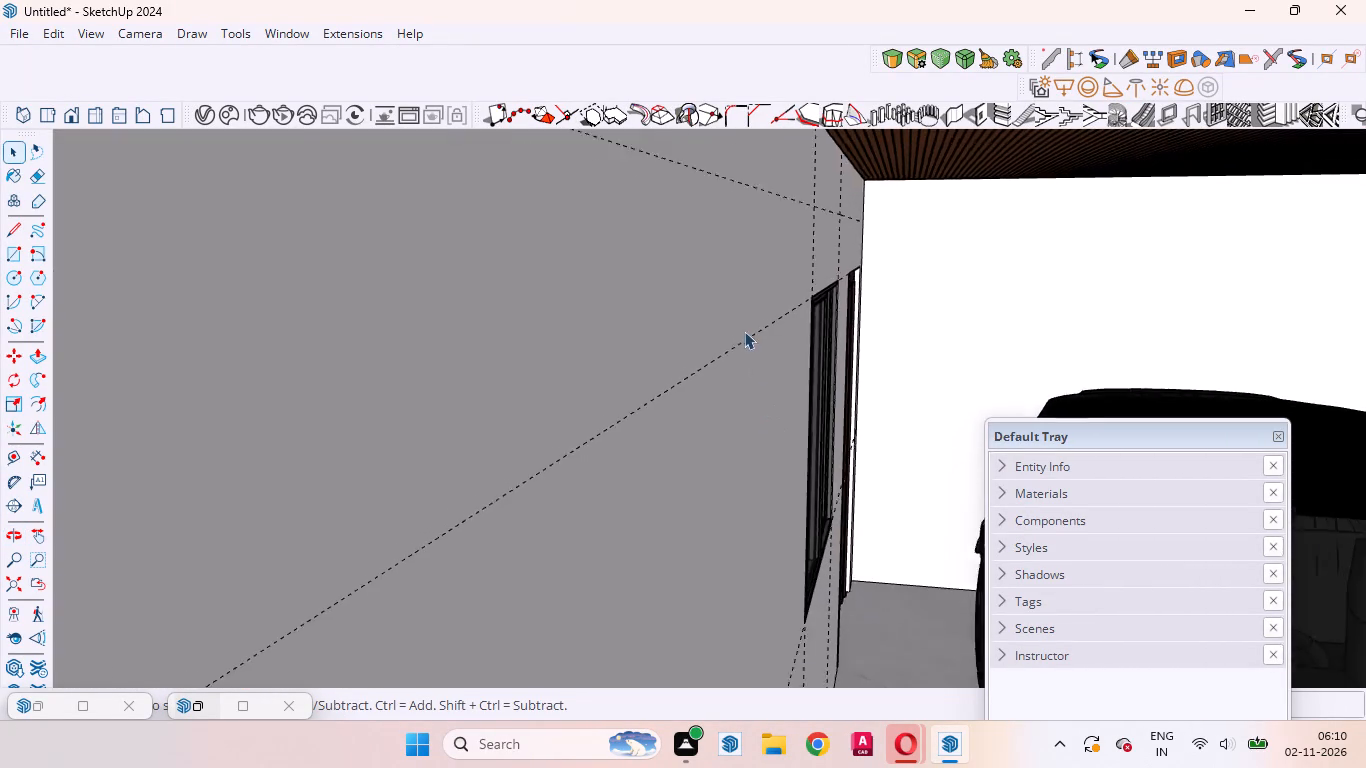
Erase all the dashed construction guides running across and around the house.
scroll(744, 331, down, 20)
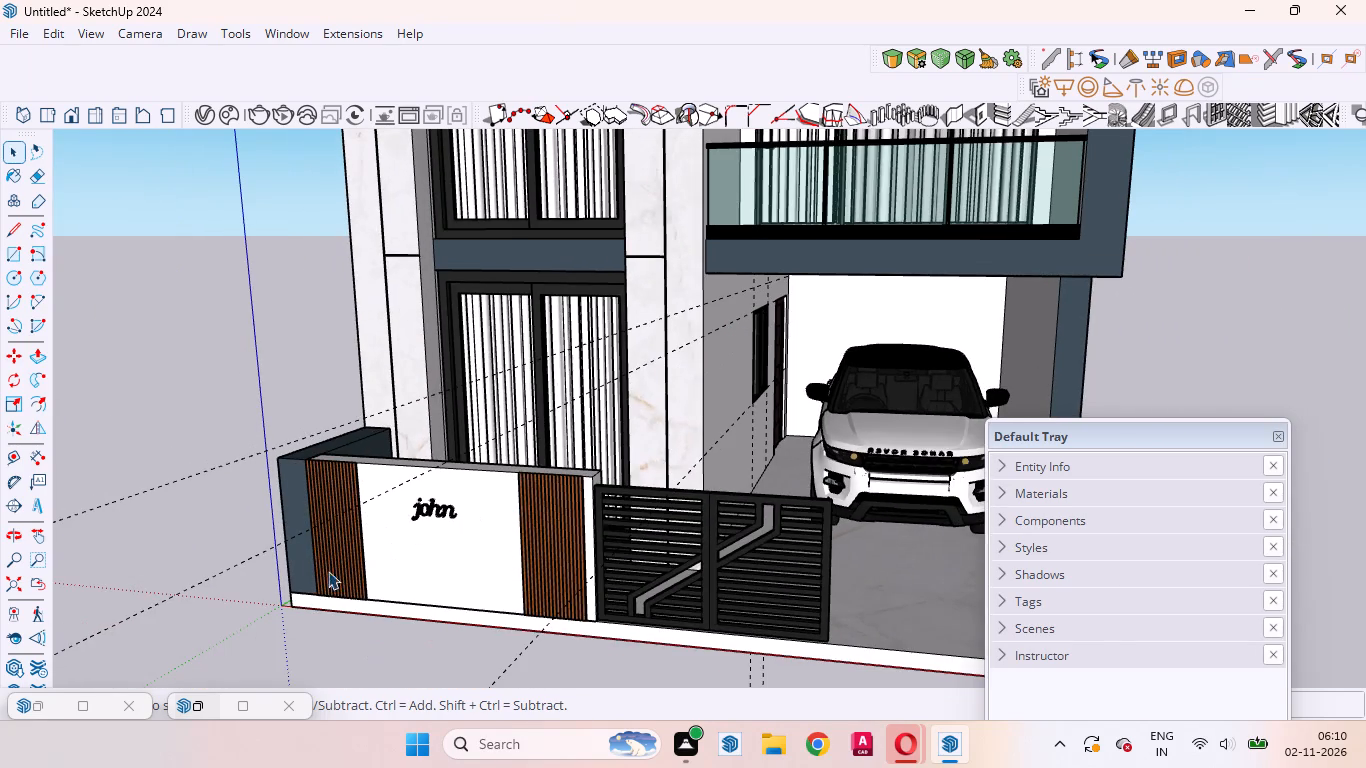
drag(181, 643, 87, 468)
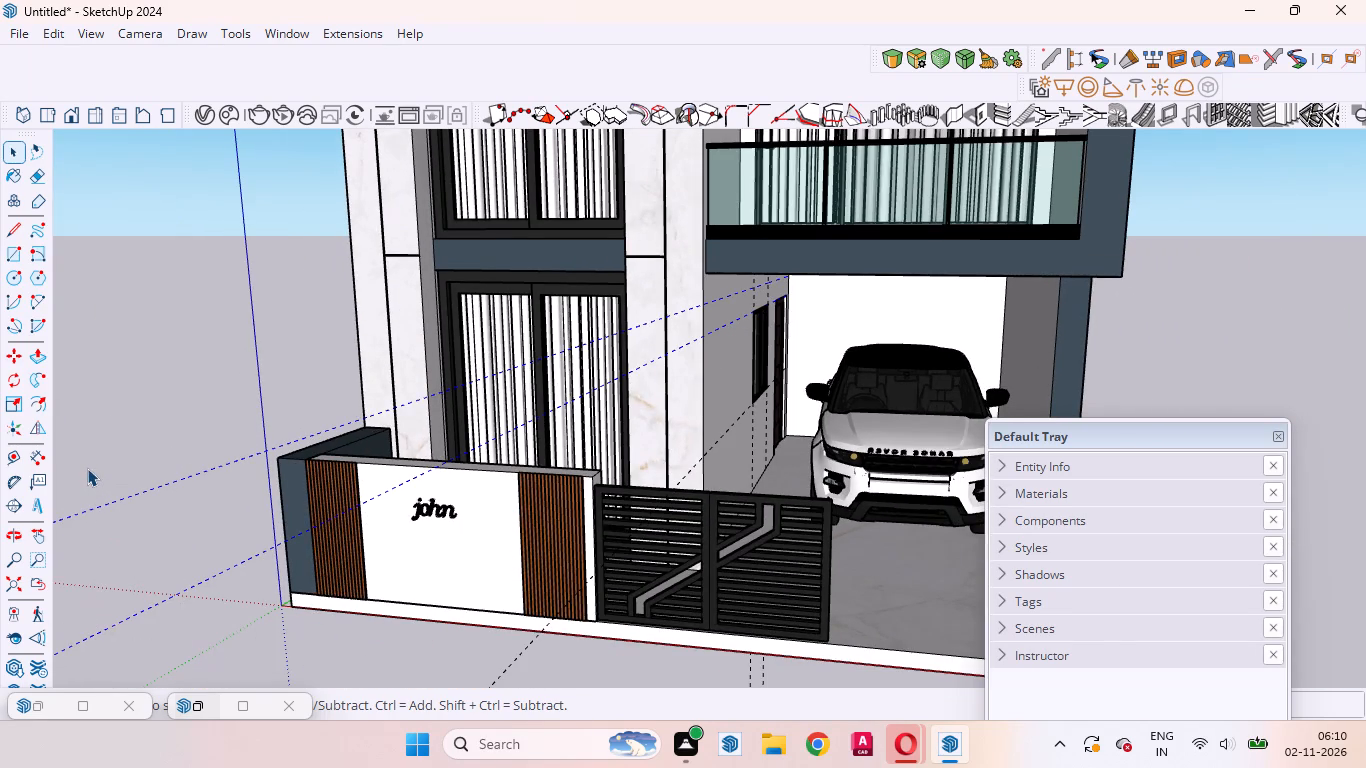
click(29, 179)
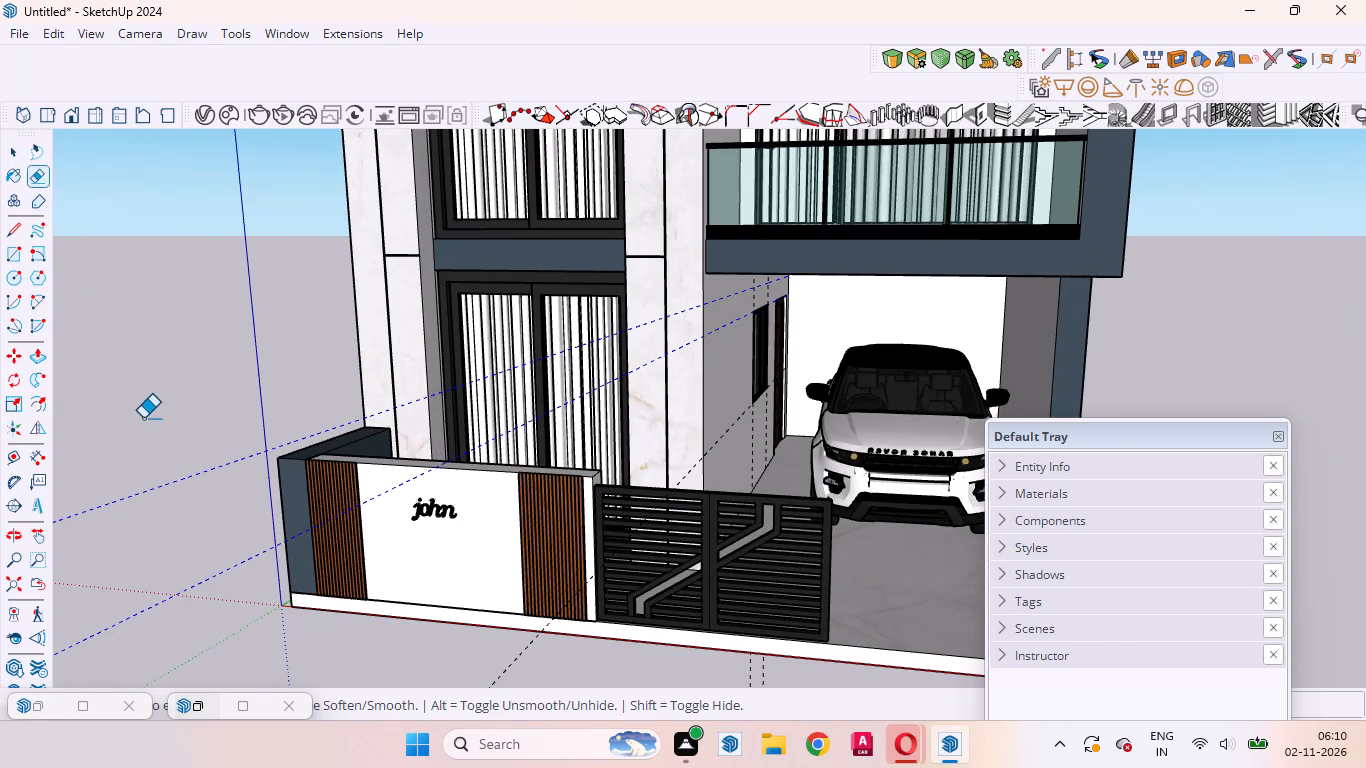
drag(144, 428, 219, 648)
scroll(168, 399, down, 12)
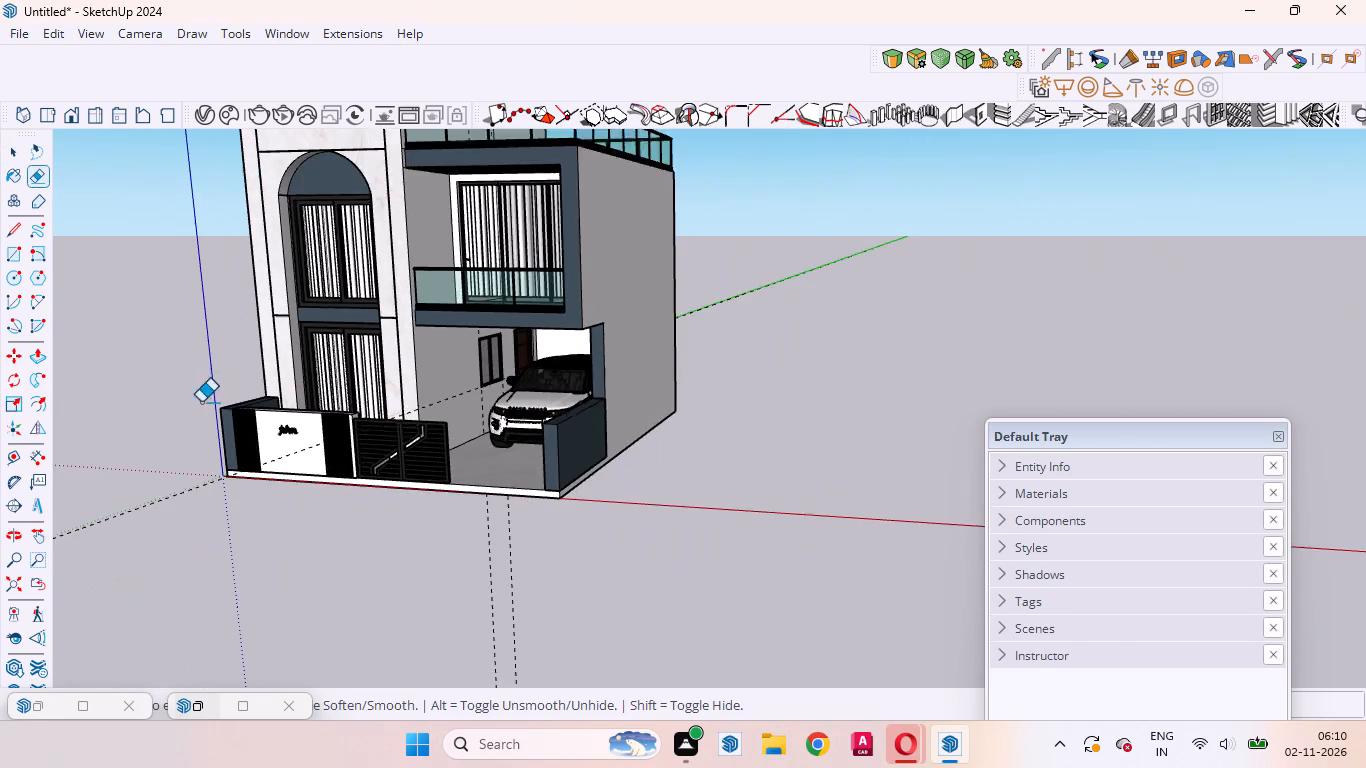
drag(144, 452, 208, 579)
drag(226, 574, 821, 594)
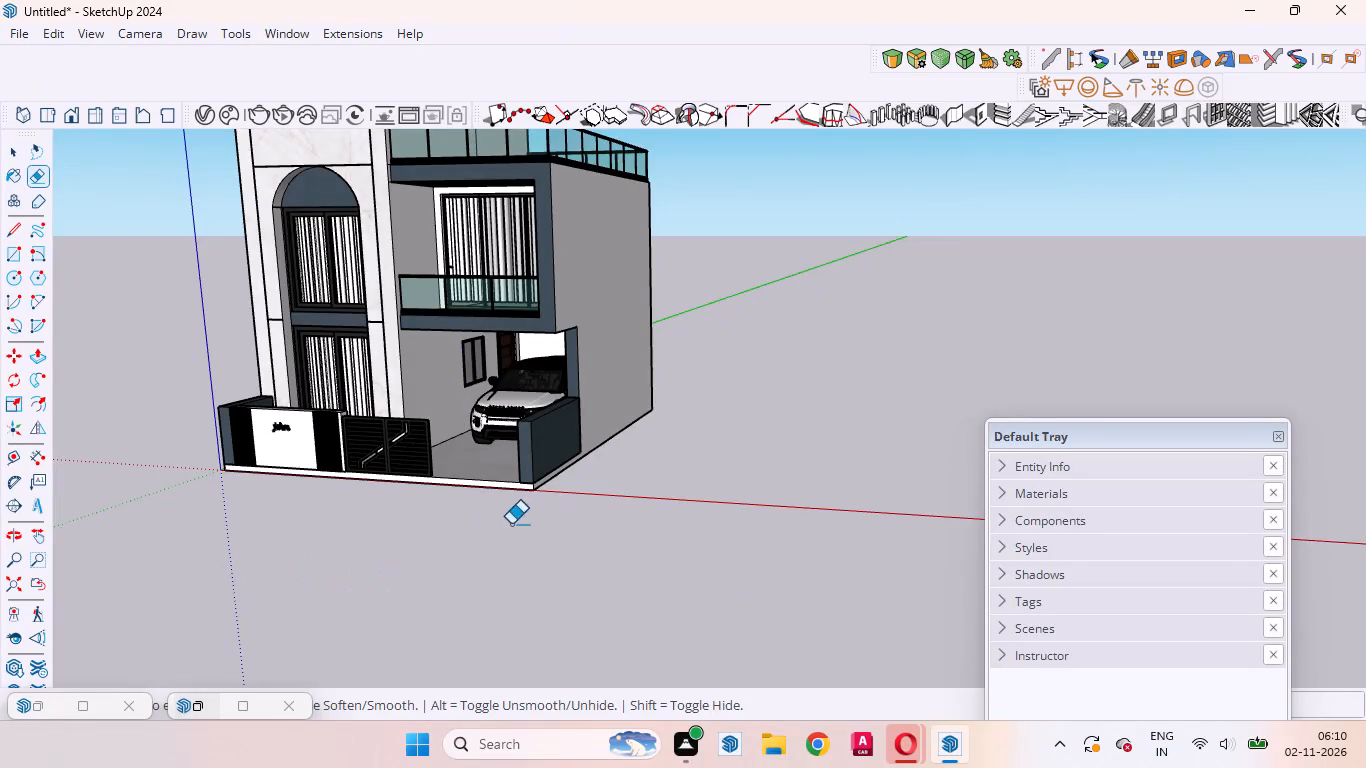
Flip the mirrored RANGE ROVER lettering on the parked car's bonnet about its red plane so it reads correctly.
scroll(458, 342, up, 14)
middle_drag(477, 606, 595, 517)
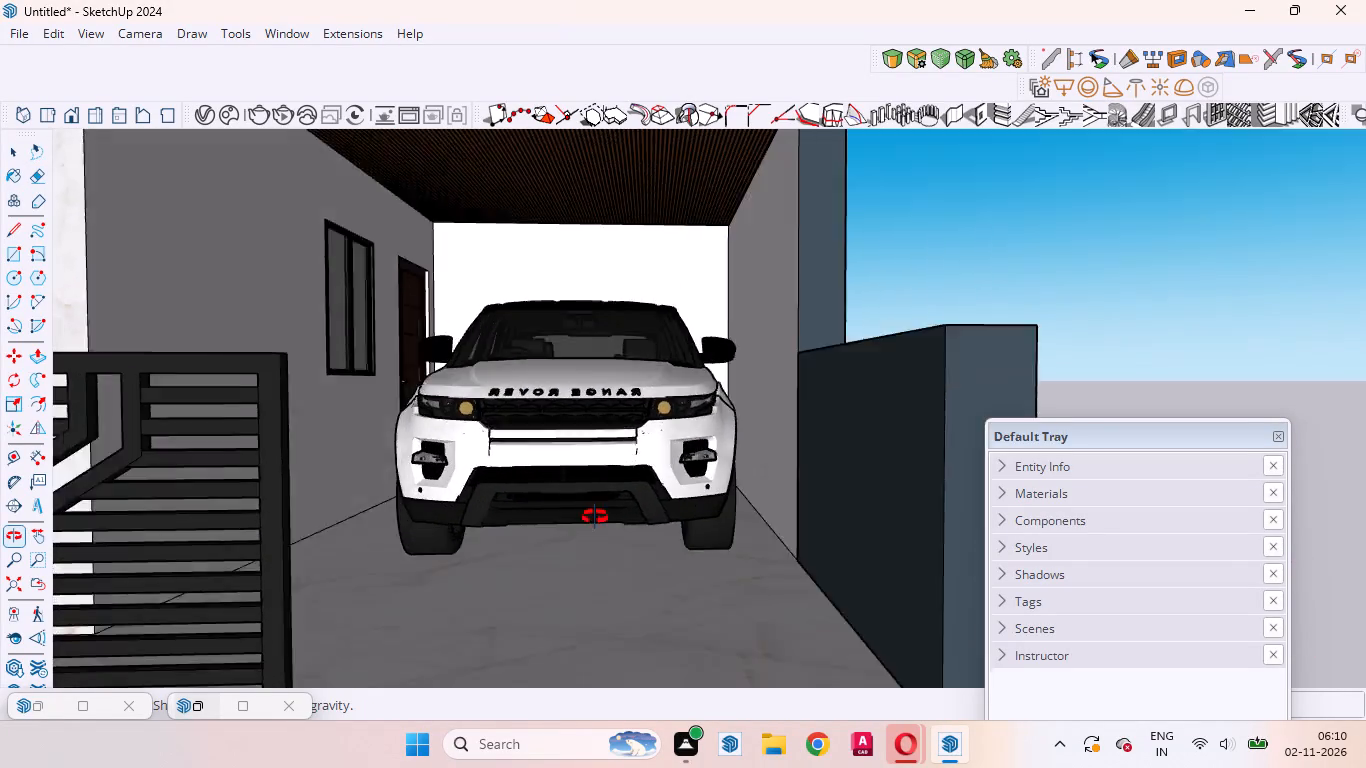
middle_drag(595, 517, 682, 756)
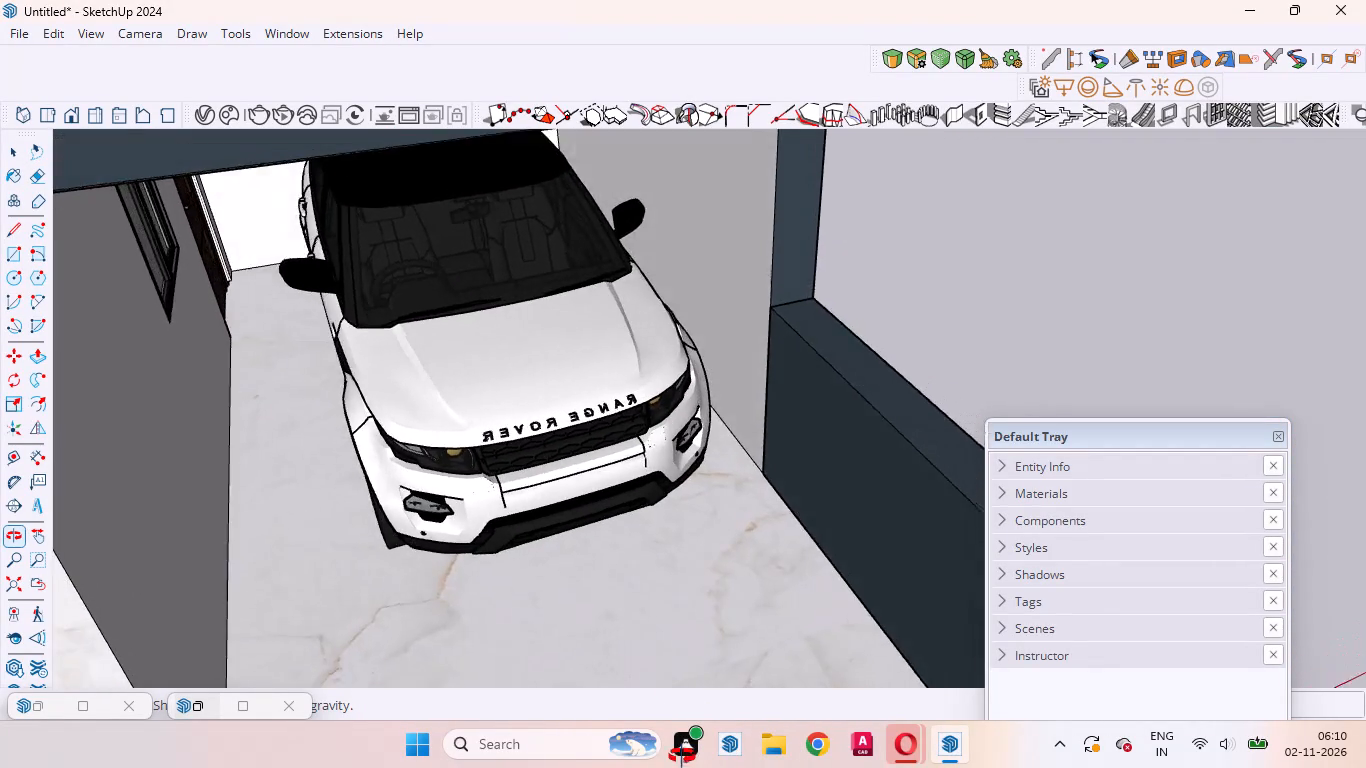
middle_drag(682, 756, 650, 737)
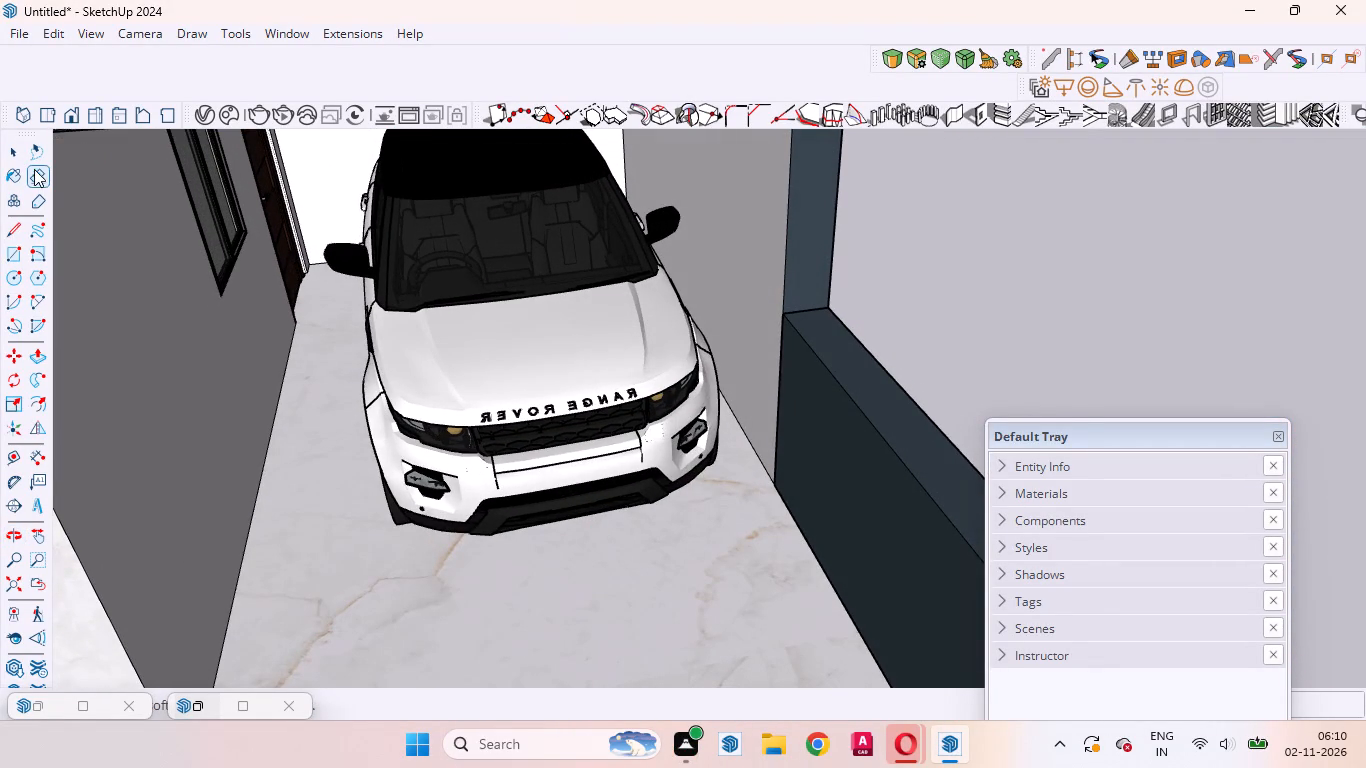
click(12, 153)
scroll(654, 399, up, 5)
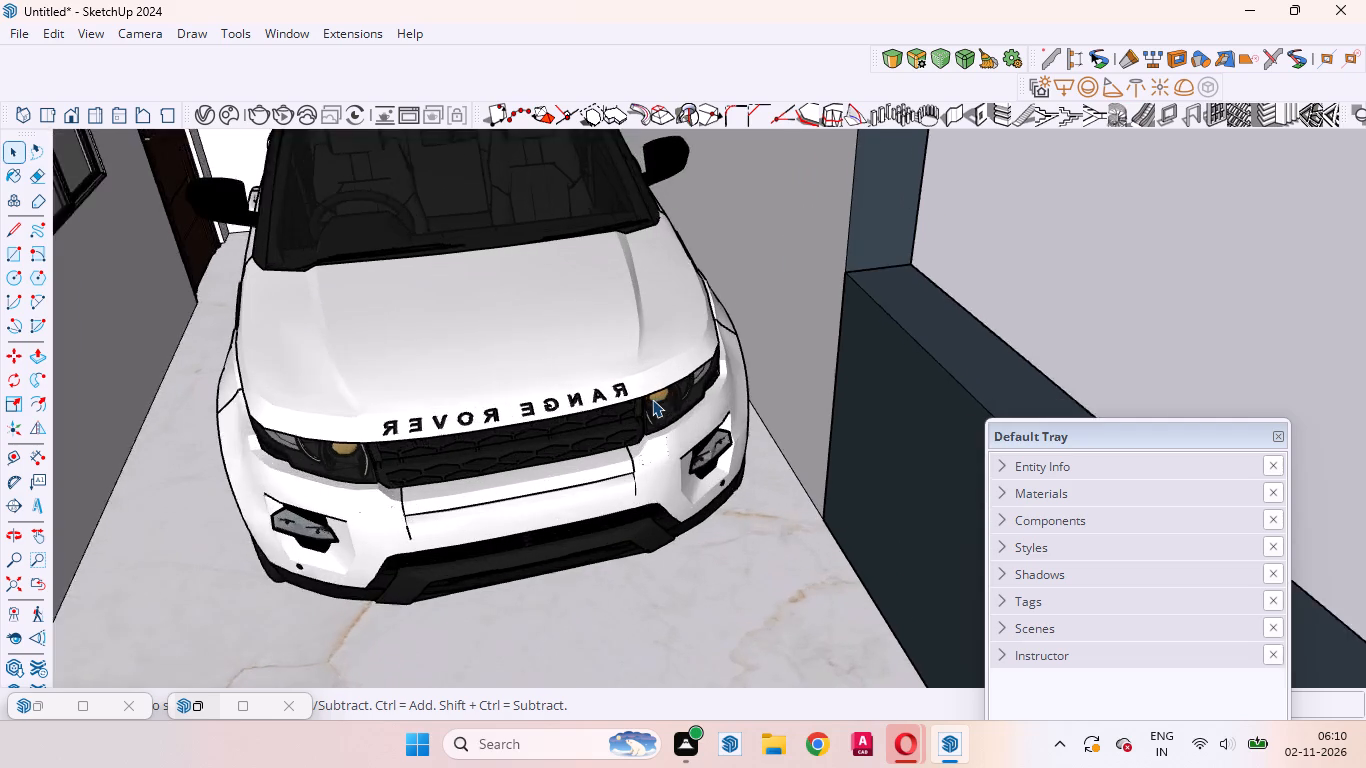
scroll(652, 399, up, 3)
click(609, 382)
double_click(609, 382)
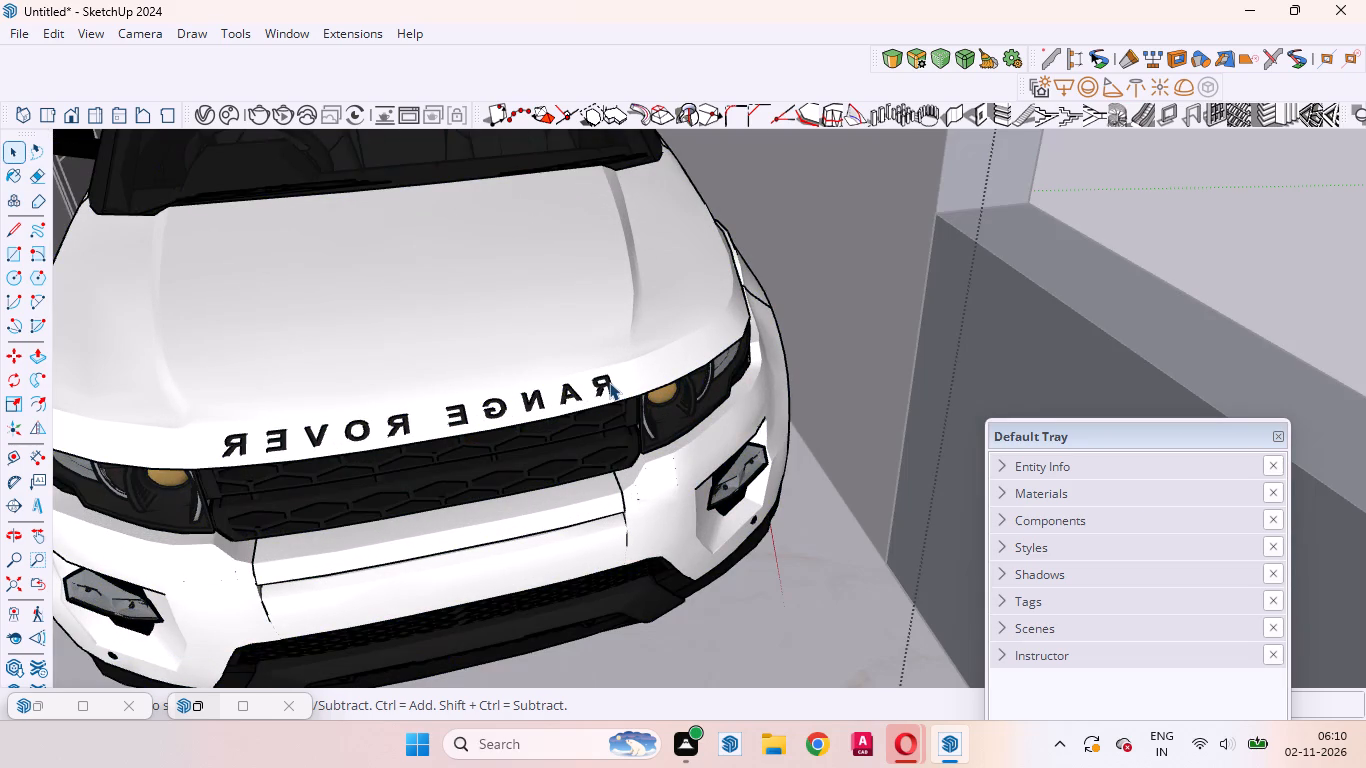
click(609, 382)
double_click(609, 382)
click(609, 382)
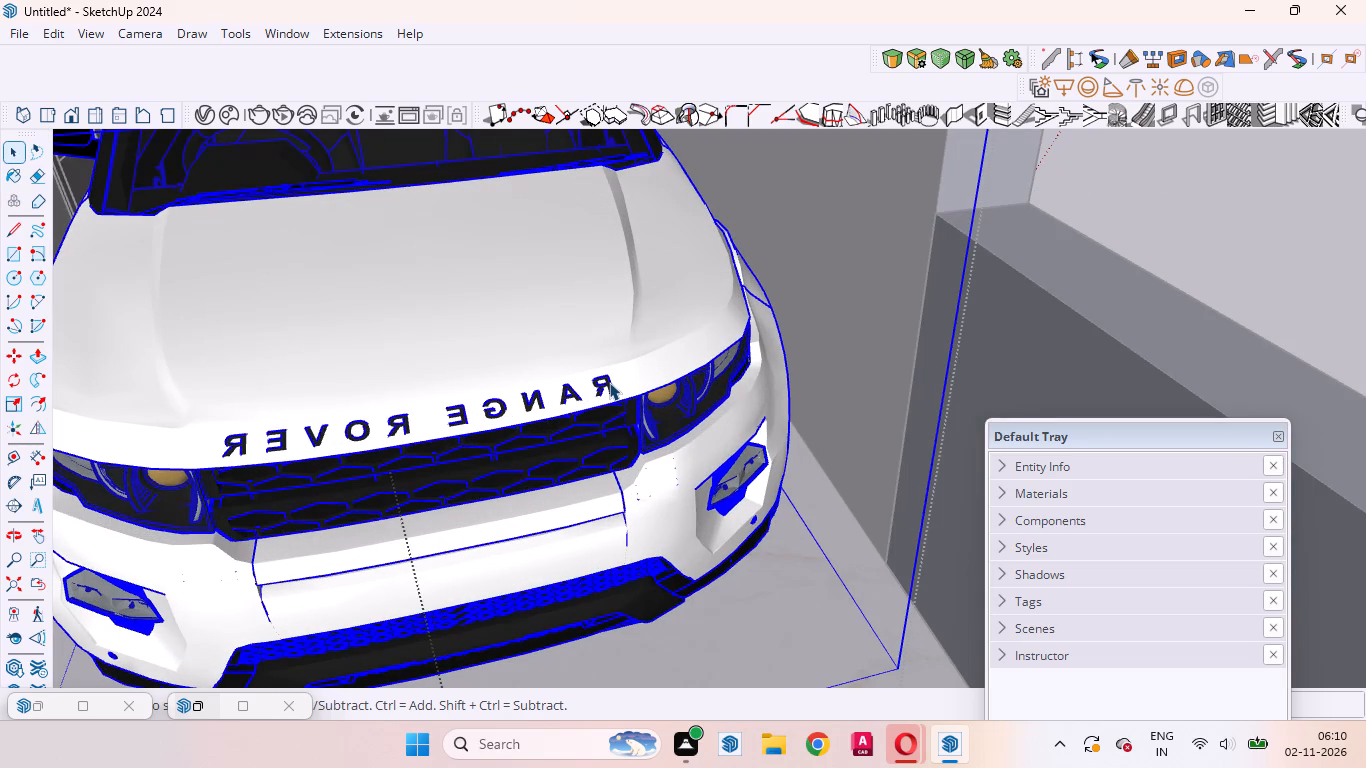
triple_click(609, 382)
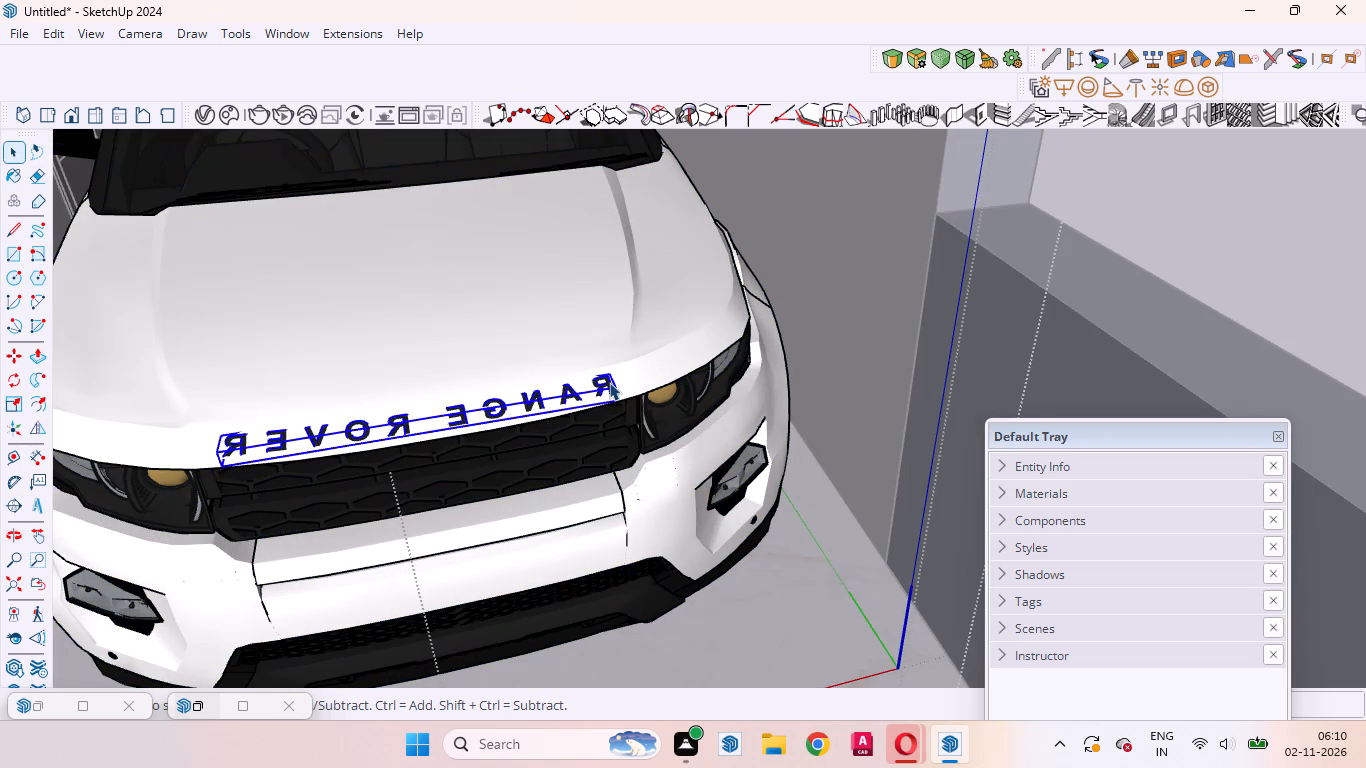
right_click(609, 382)
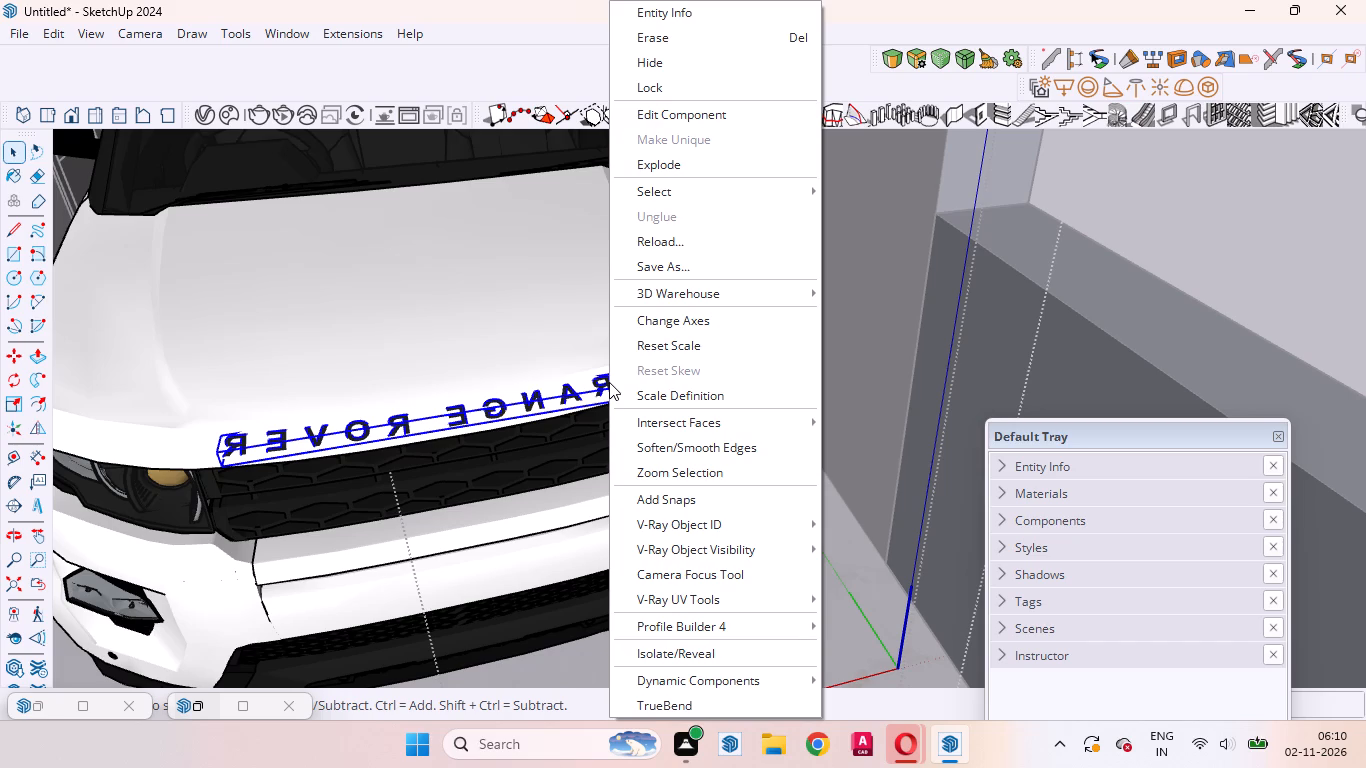
click(39, 417)
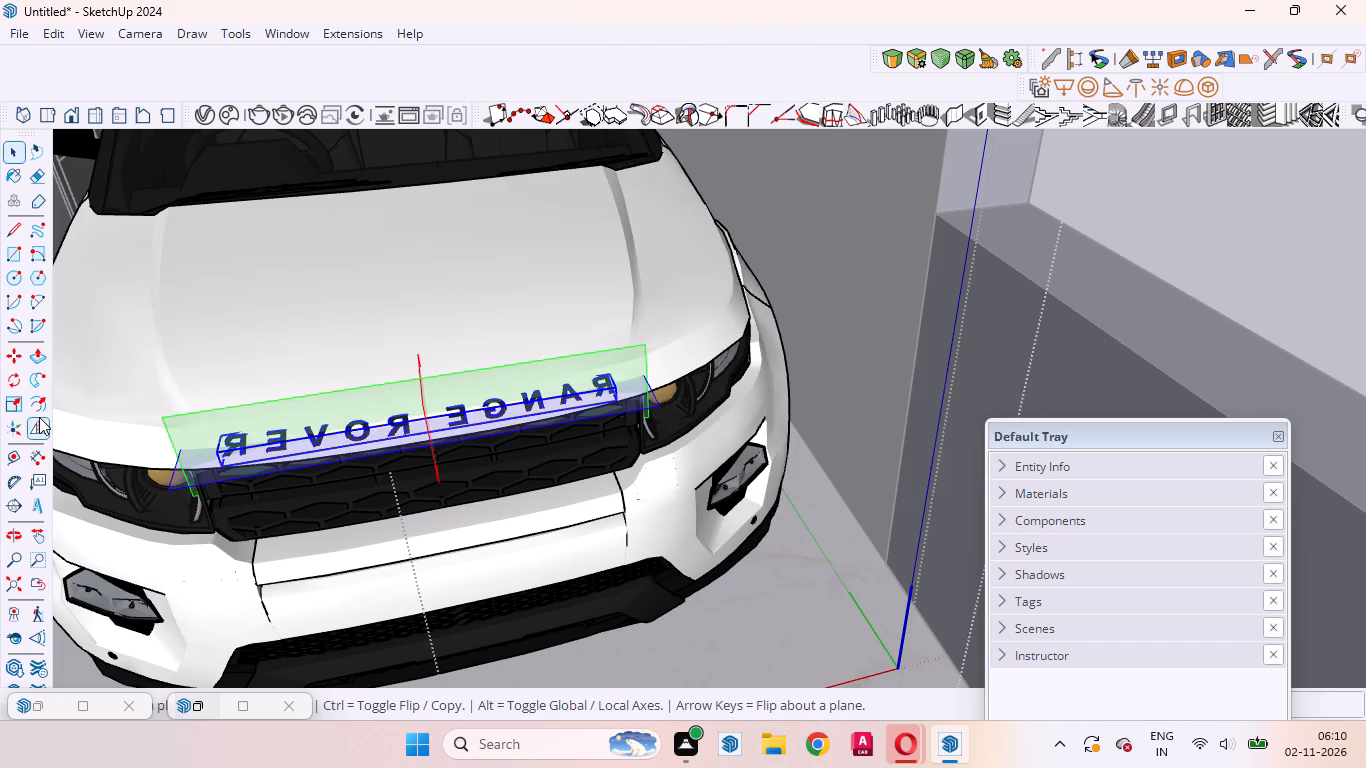
click(421, 411)
scroll(525, 415, down, 5)
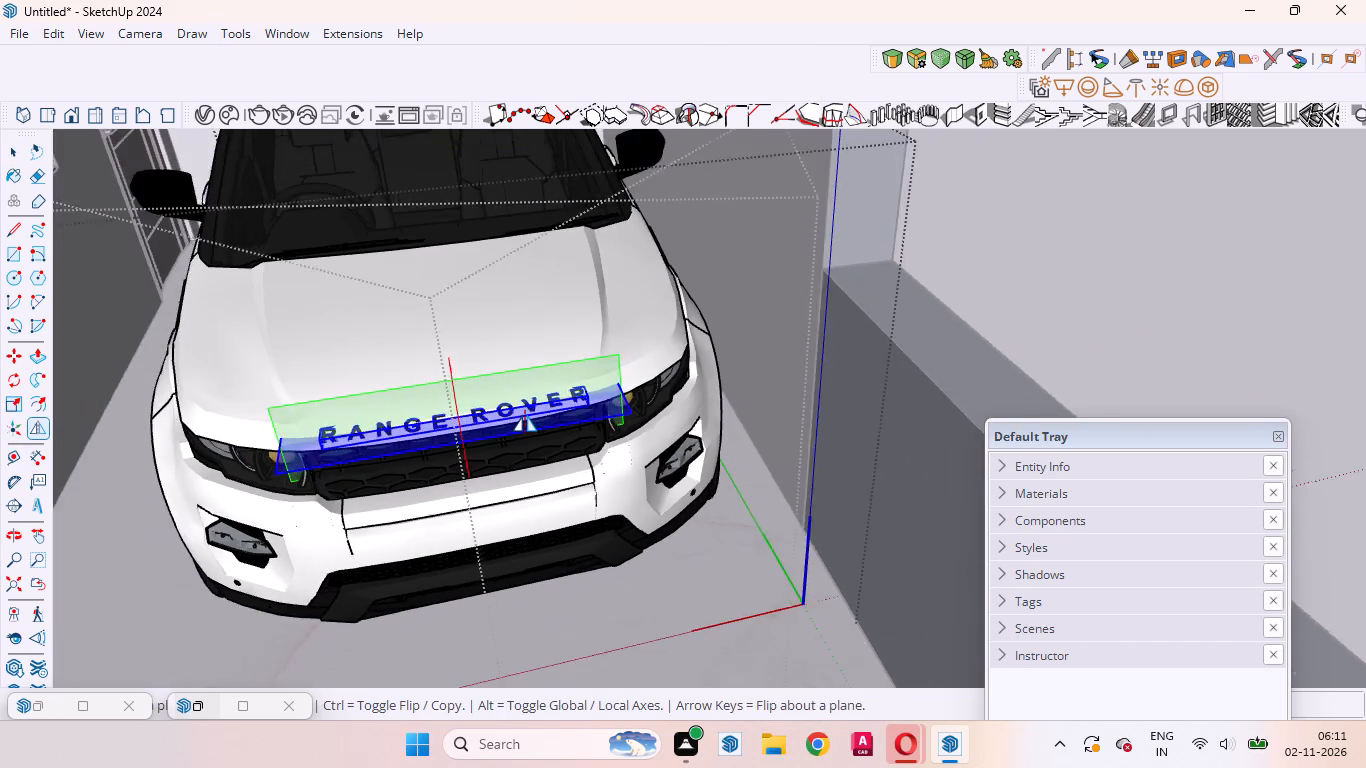
scroll(525, 415, down, 2)
click(16, 158)
scroll(674, 320, down, 3)
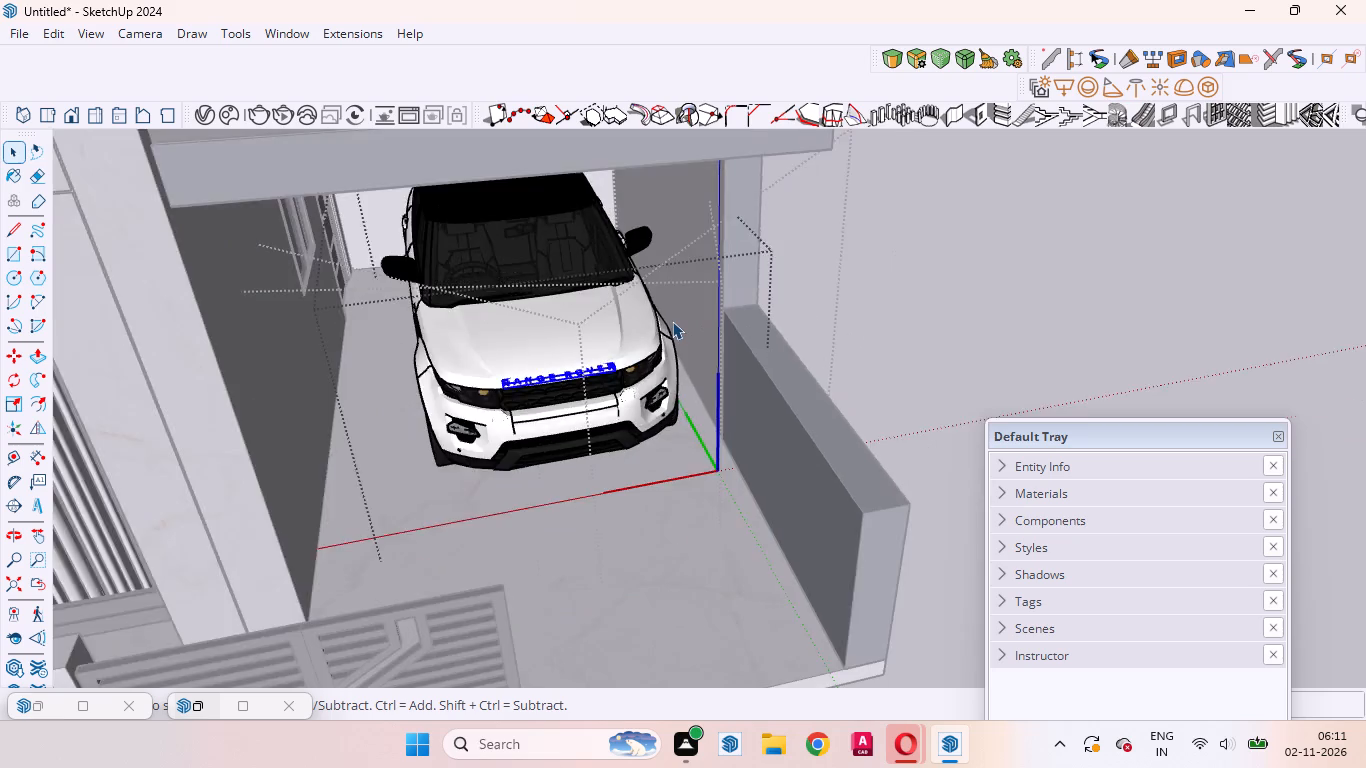
scroll(672, 321, down, 5)
double_click(880, 368)
Examine the car's front lettering, bumper and wheels in the carport, and close the open group.
scroll(609, 357, up, 4)
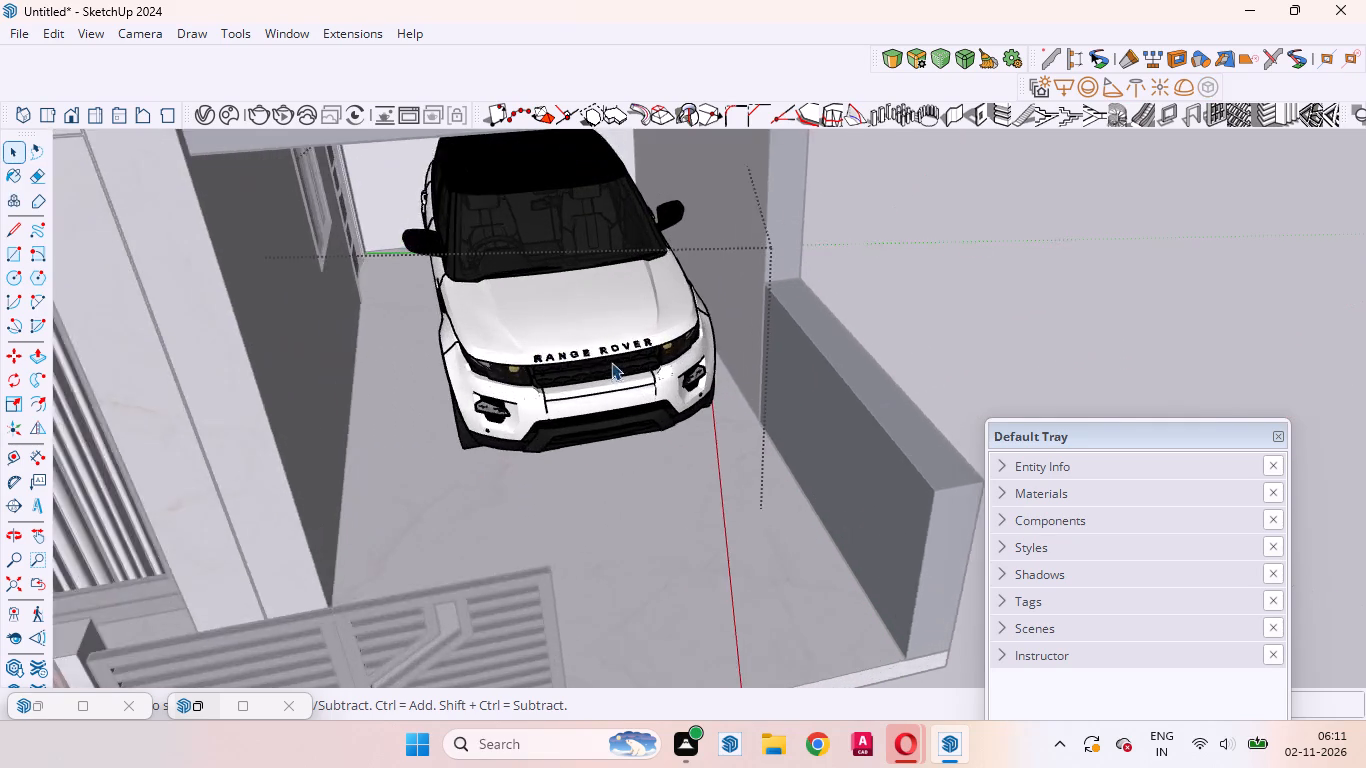
scroll(611, 362, up, 5)
middle_drag(588, 454, 611, 251)
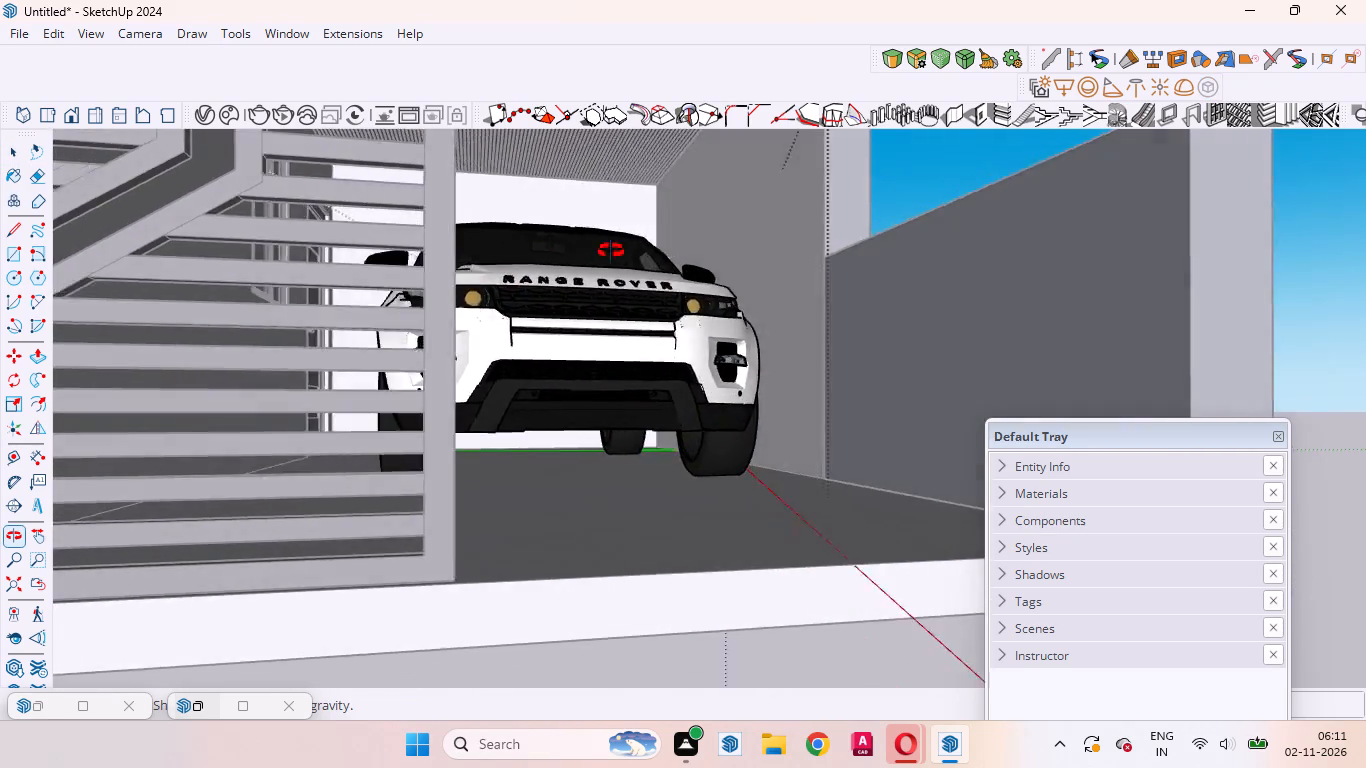
middle_drag(611, 251, 507, 414)
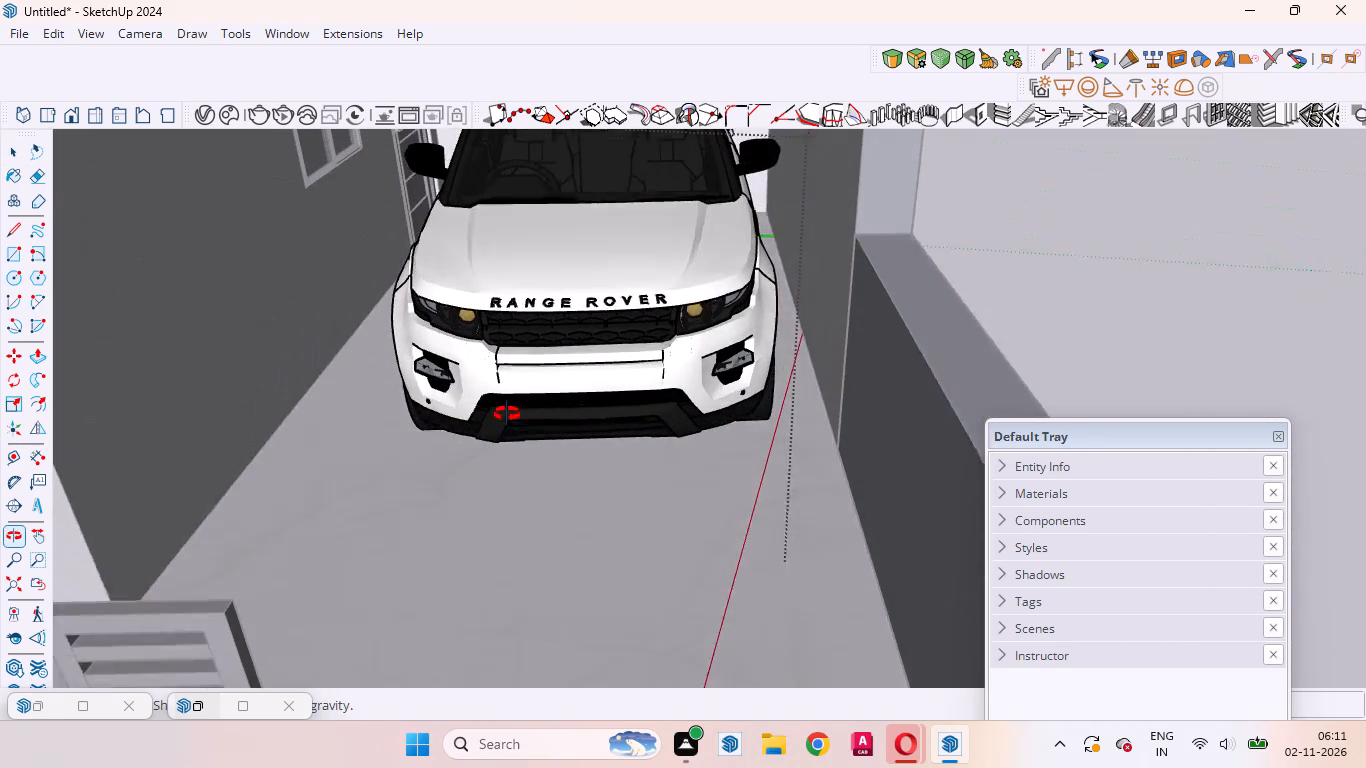
middle_drag(507, 414, 509, 411)
scroll(518, 418, down, 4)
scroll(636, 400, up, 9)
scroll(574, 478, down, 1)
scroll(574, 480, up, 5)
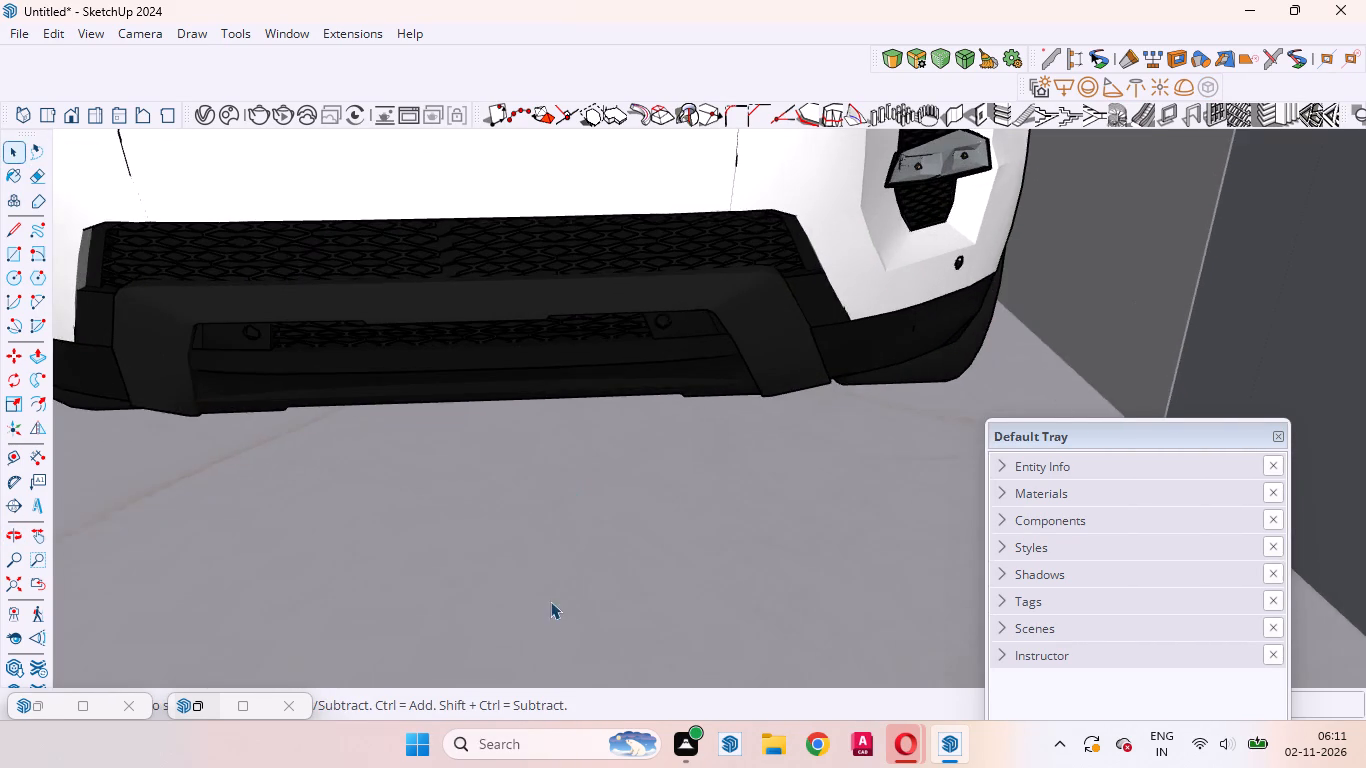
middle_drag(552, 602, 574, 523)
scroll(572, 525, up, 1)
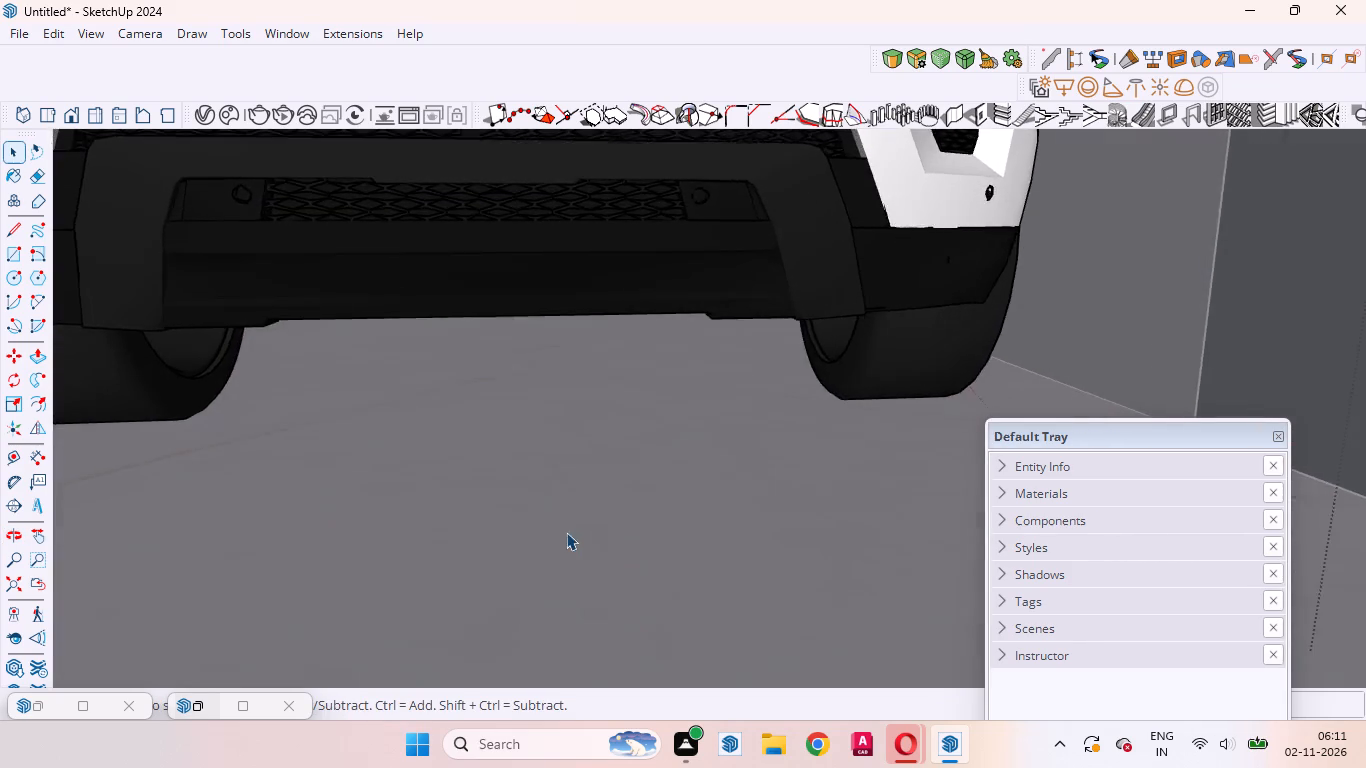
scroll(565, 546, down, 20)
scroll(565, 546, down, 4)
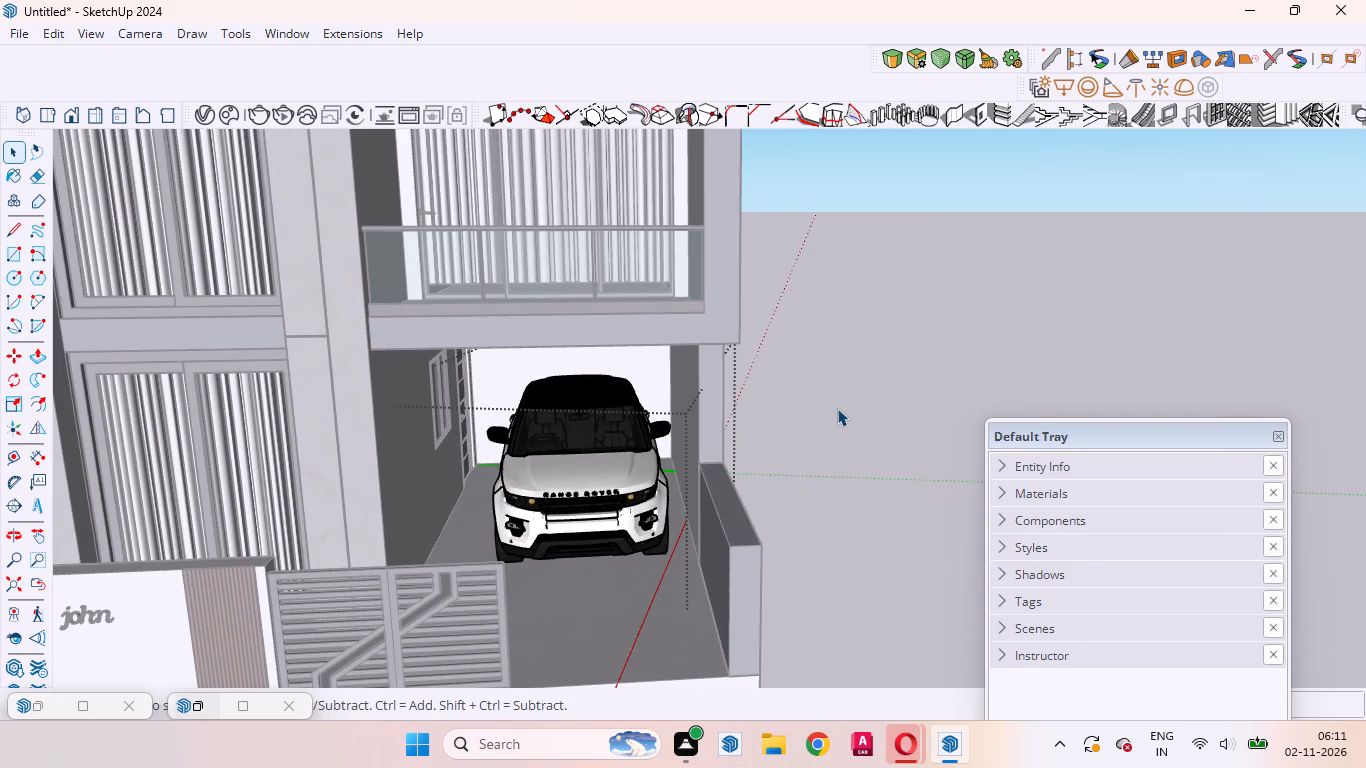
double_click(836, 408)
click(838, 416)
scroll(903, 370, down, 15)
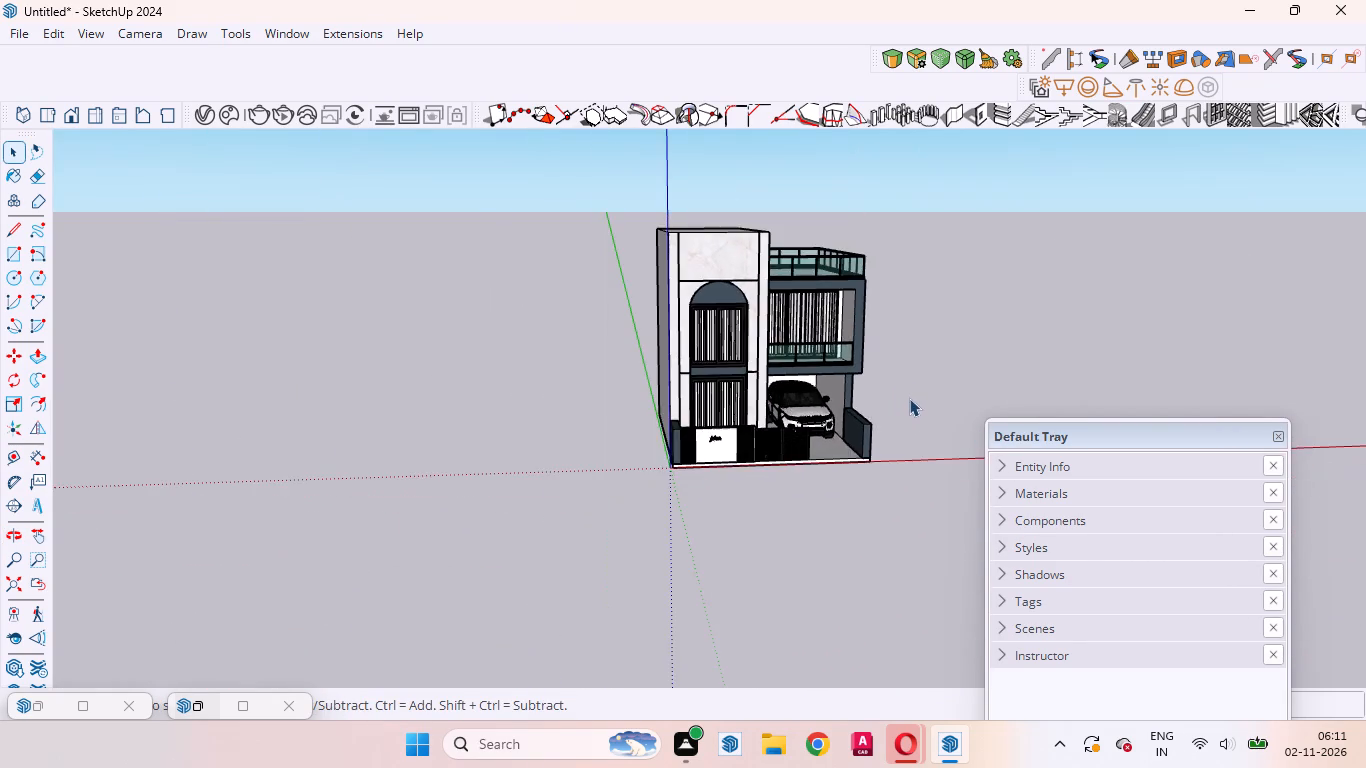
Position the camera on the ground in front of the plot, aimed straight at the house's front facade.
middle_drag(833, 466, 791, 581)
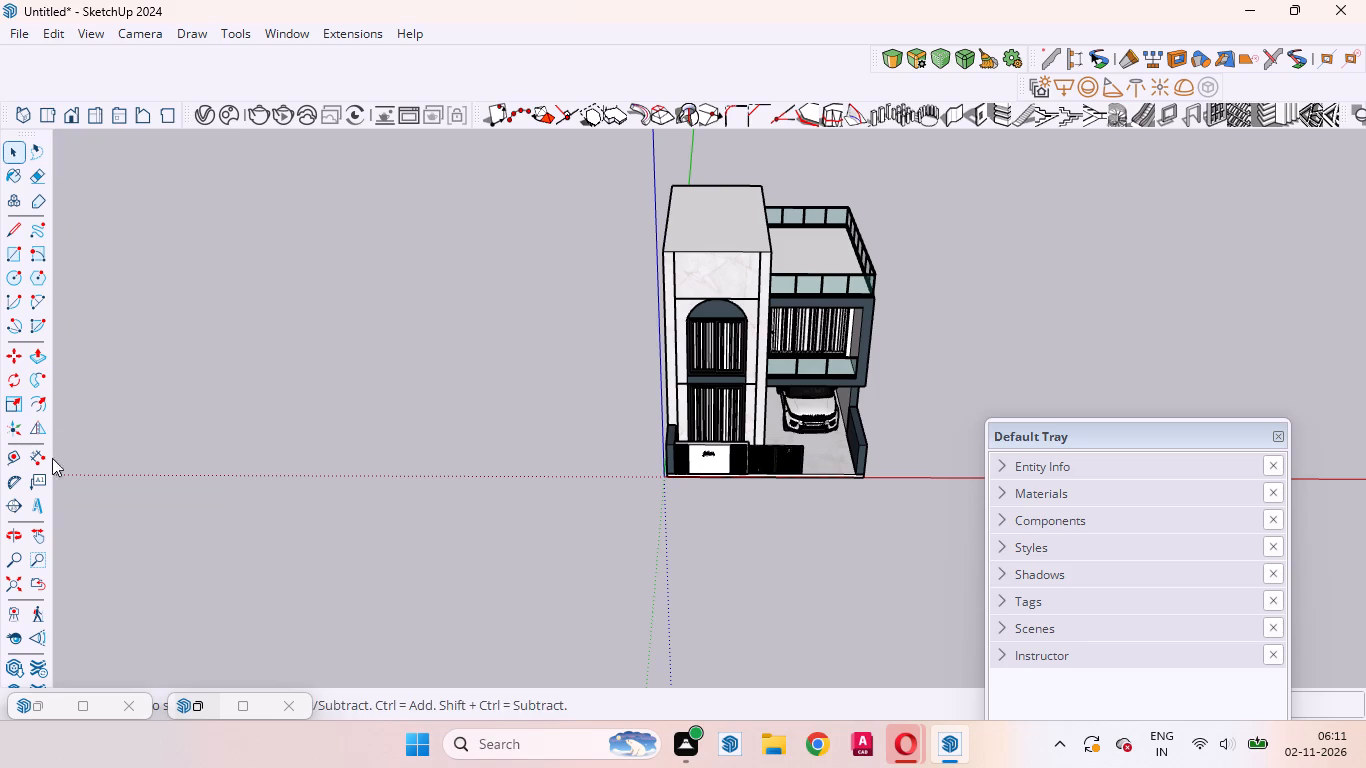
click(14, 616)
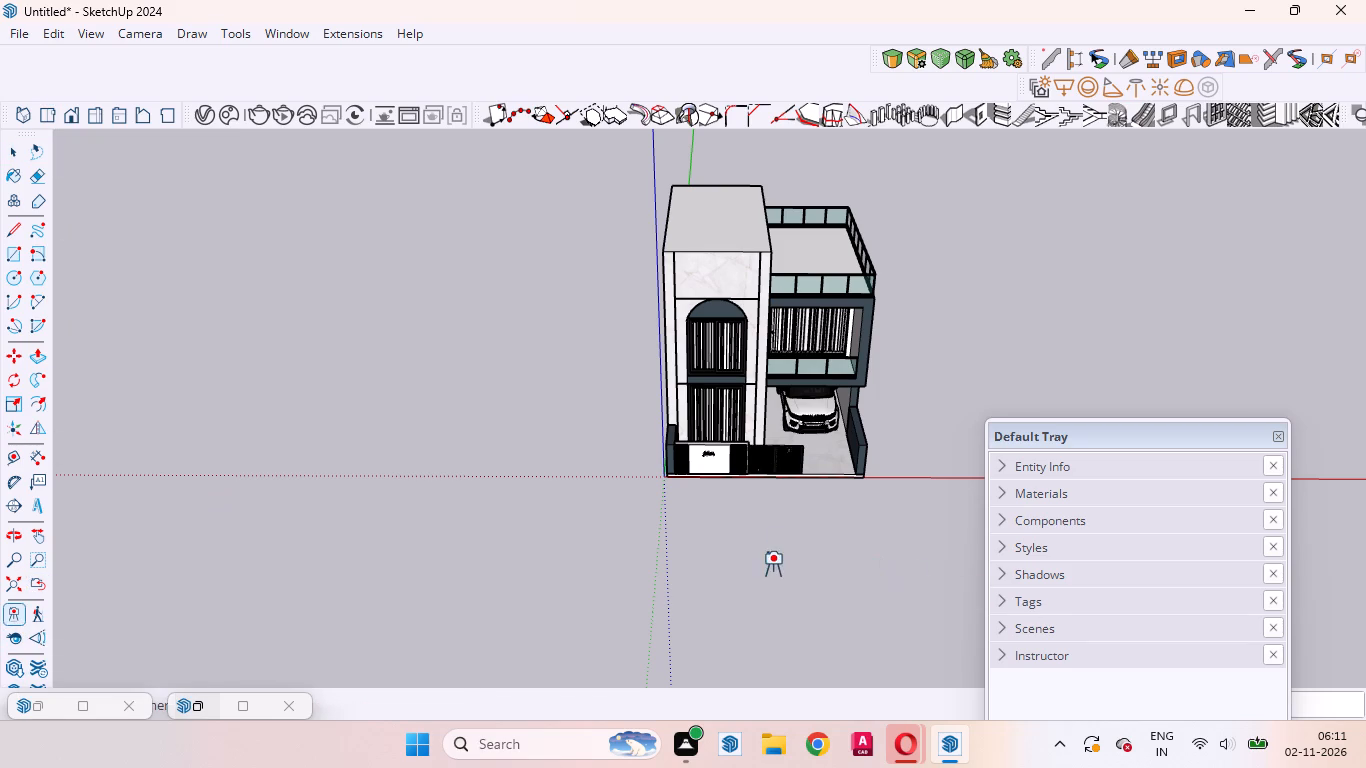
drag(766, 598, 766, 573)
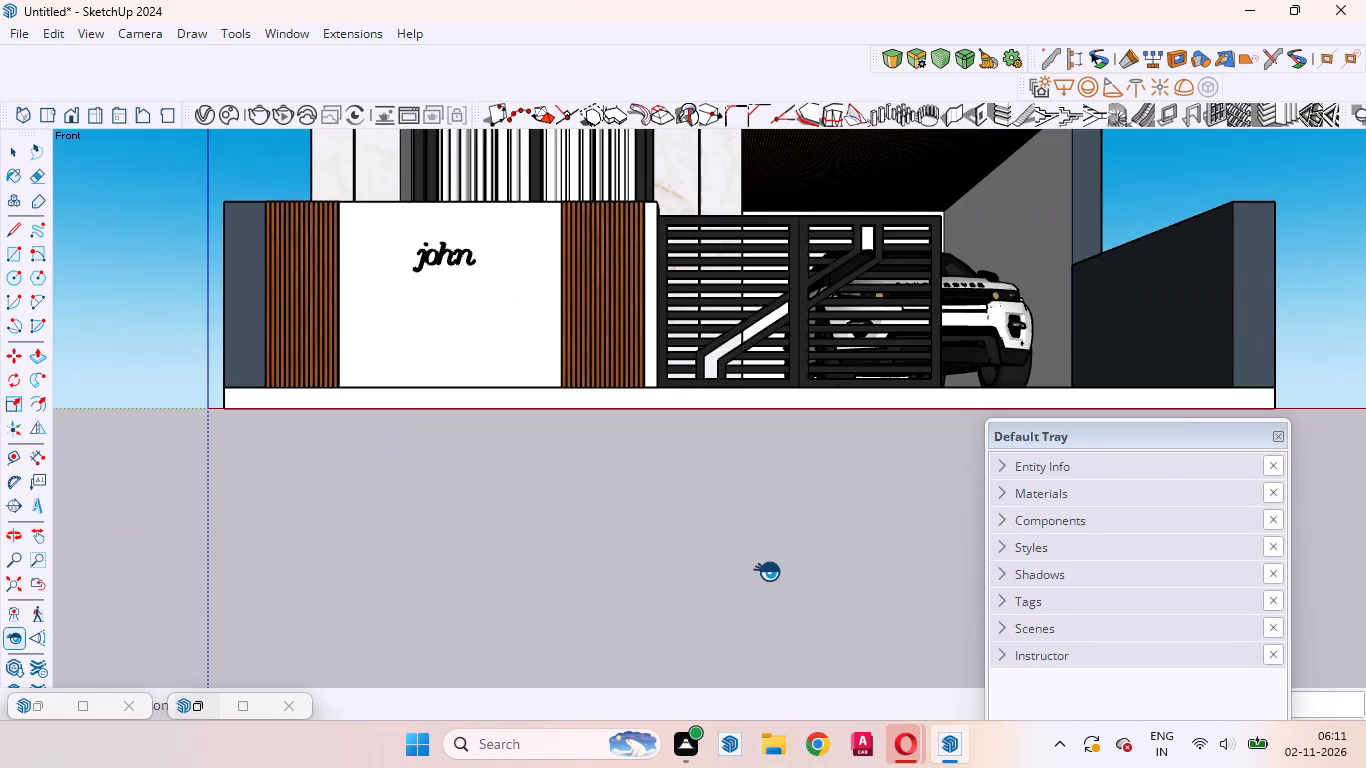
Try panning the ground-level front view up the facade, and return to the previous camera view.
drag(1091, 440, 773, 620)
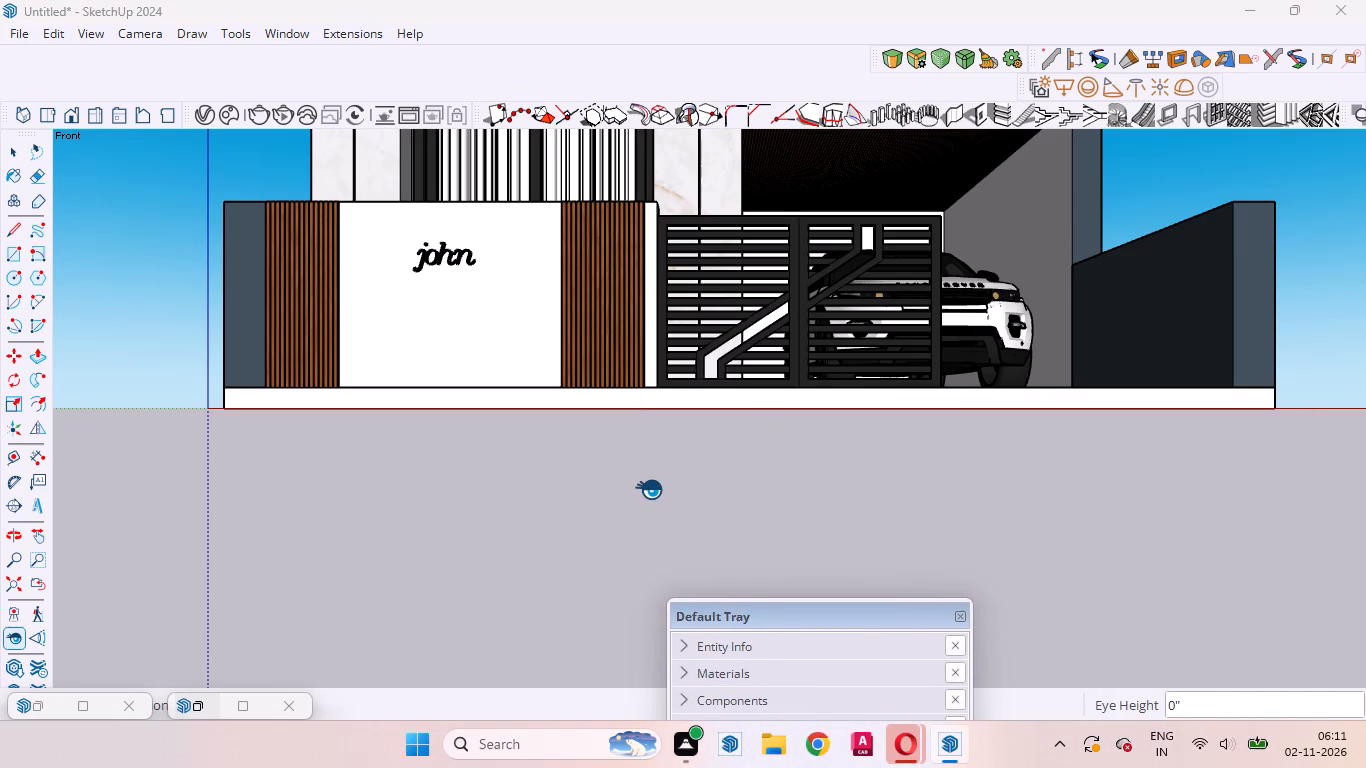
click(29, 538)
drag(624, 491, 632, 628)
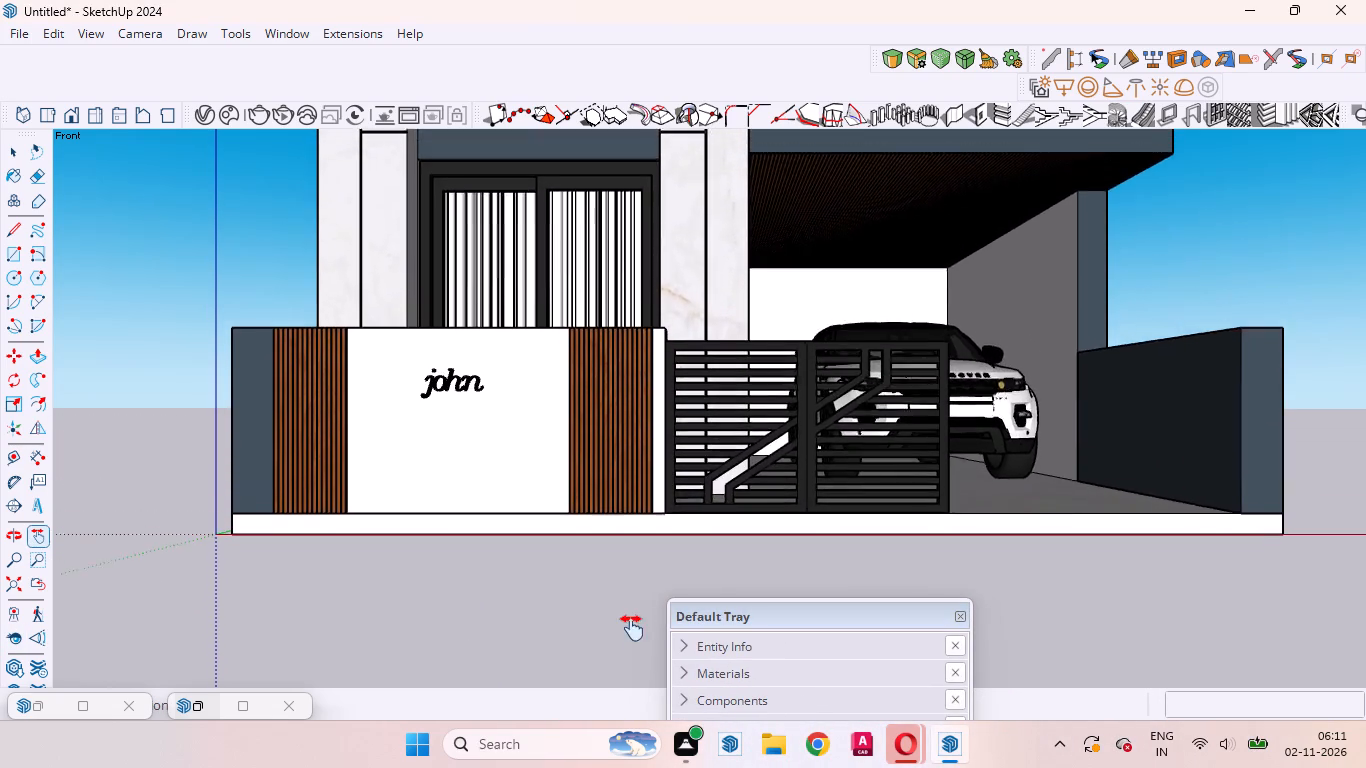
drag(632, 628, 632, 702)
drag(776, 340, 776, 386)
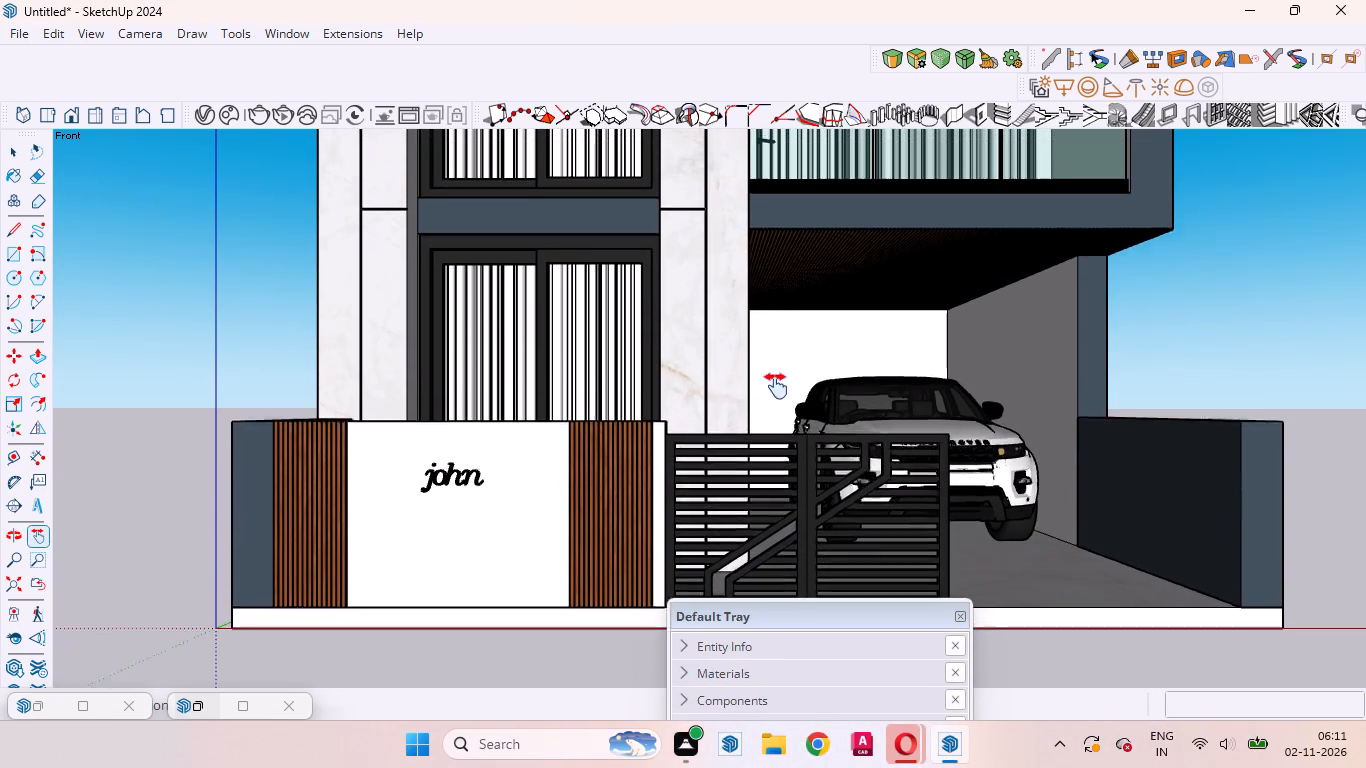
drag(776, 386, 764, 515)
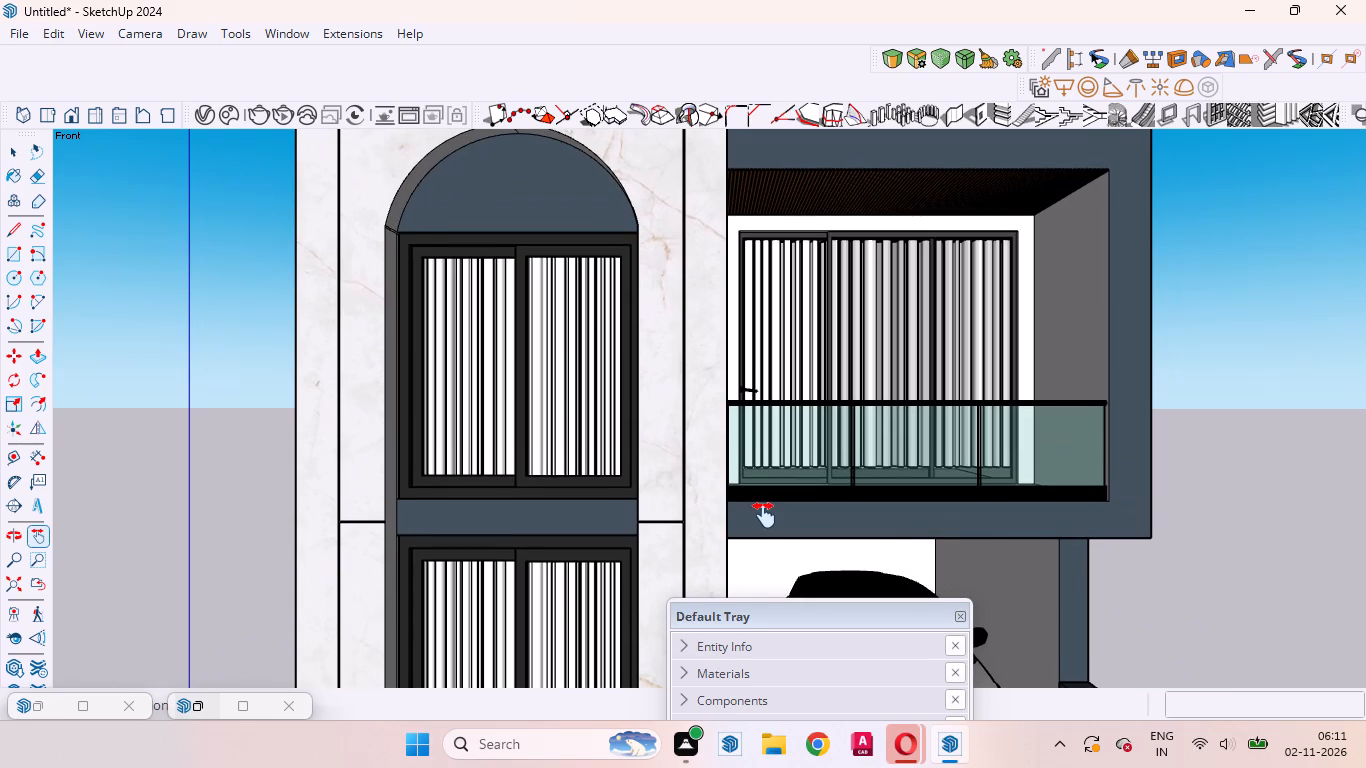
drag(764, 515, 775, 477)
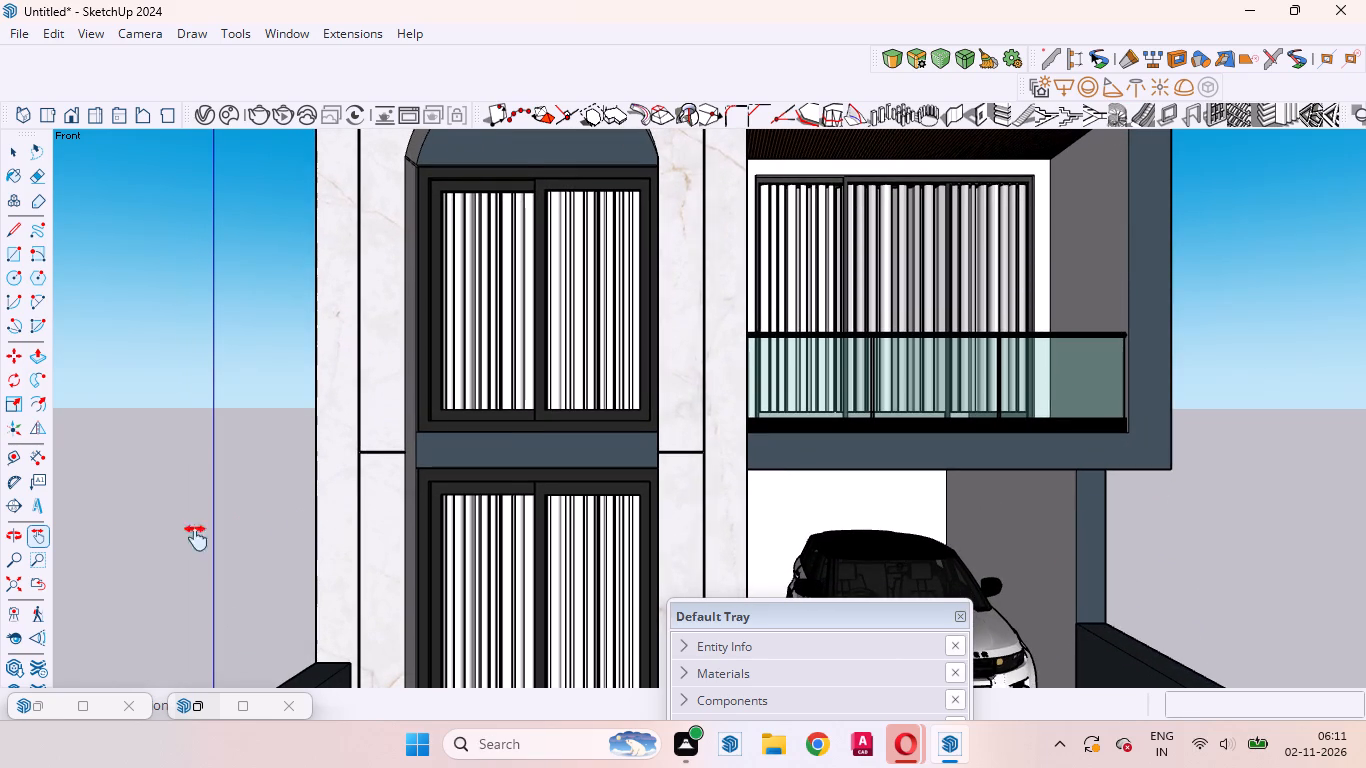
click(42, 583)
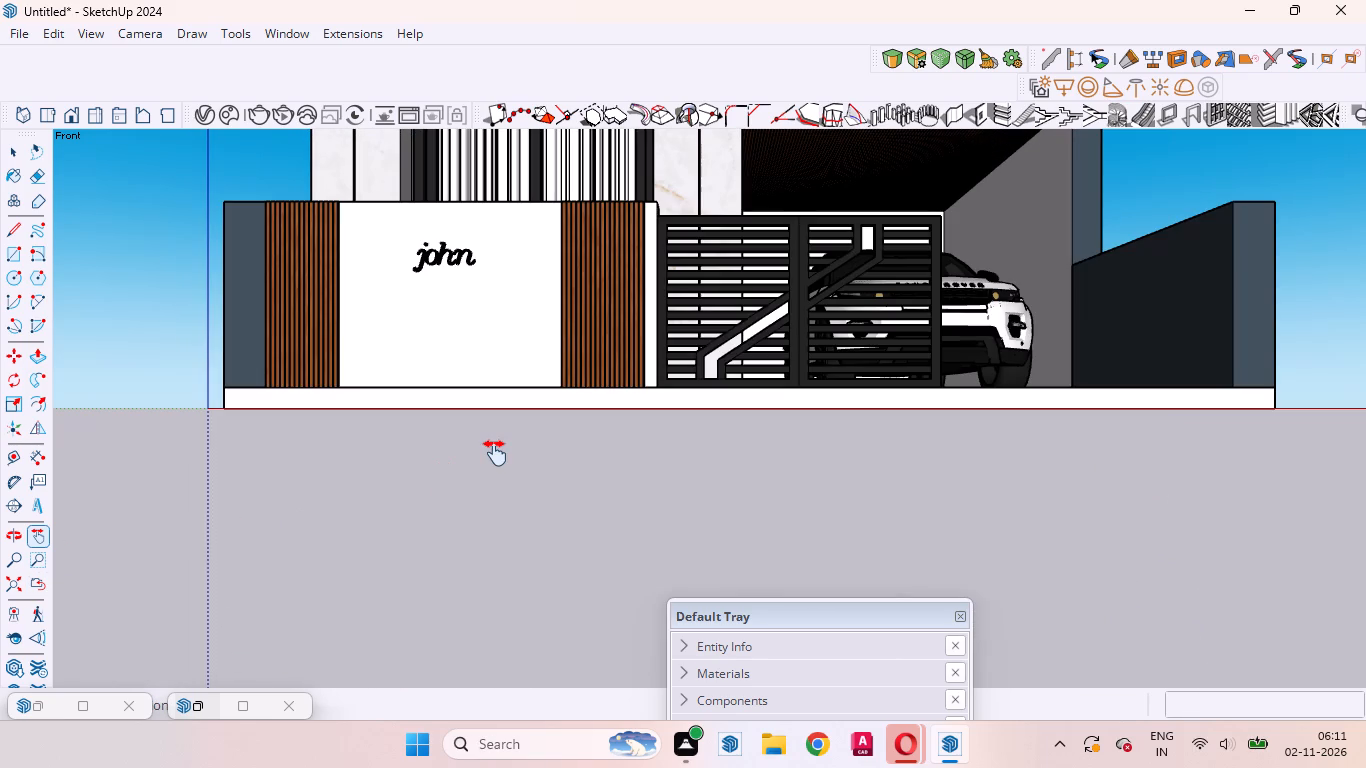
Set the camera's eye height to 9' for the front view.
click(16, 631)
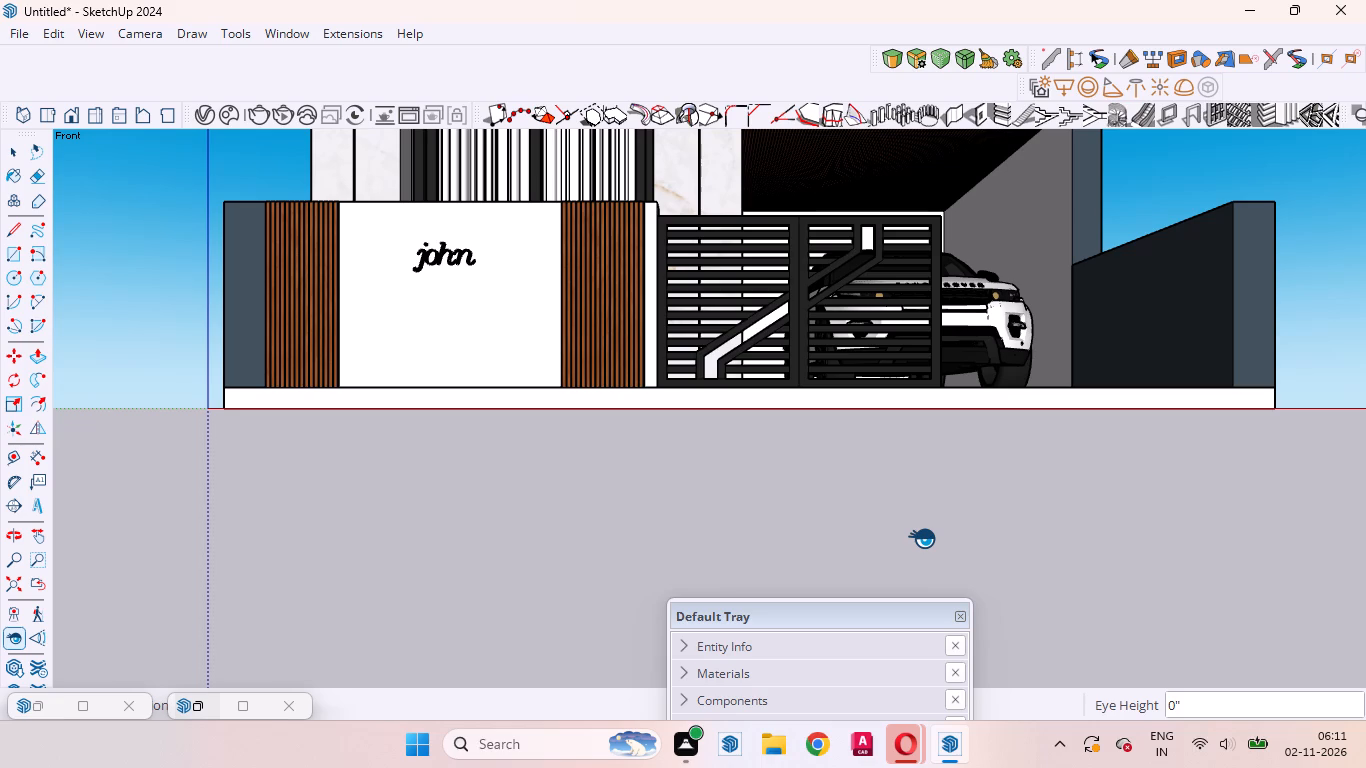
text(9')
key(Return)
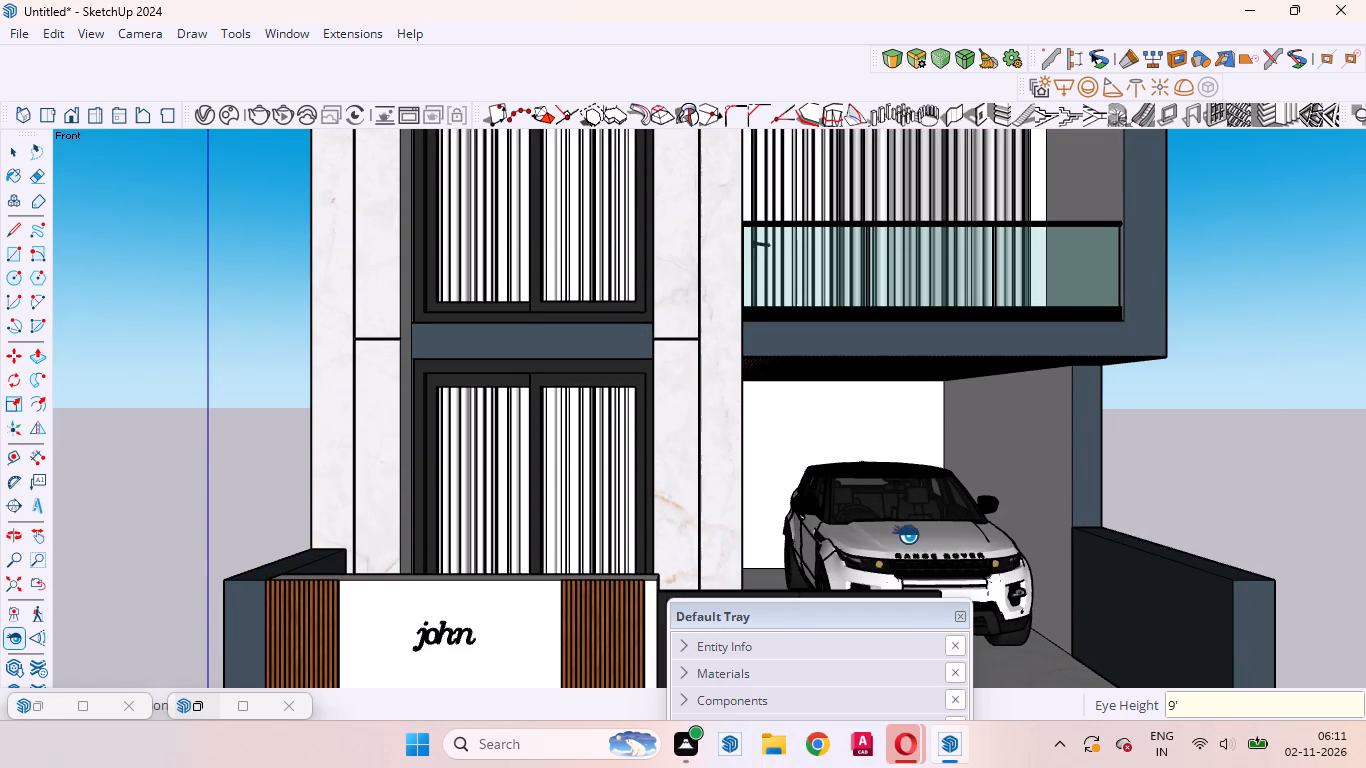
Set the camera's field of view to 45 degrees.
click(18, 564)
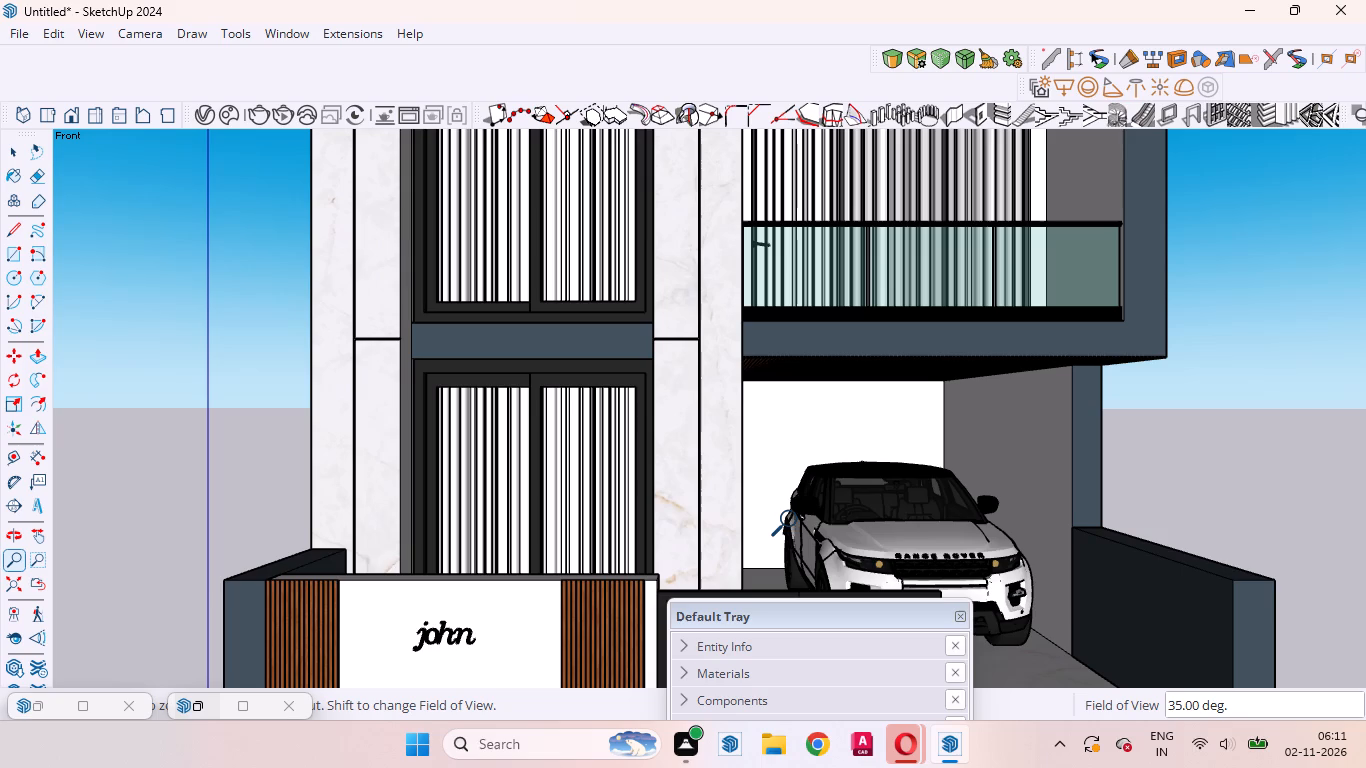
text(45)
key(Return)
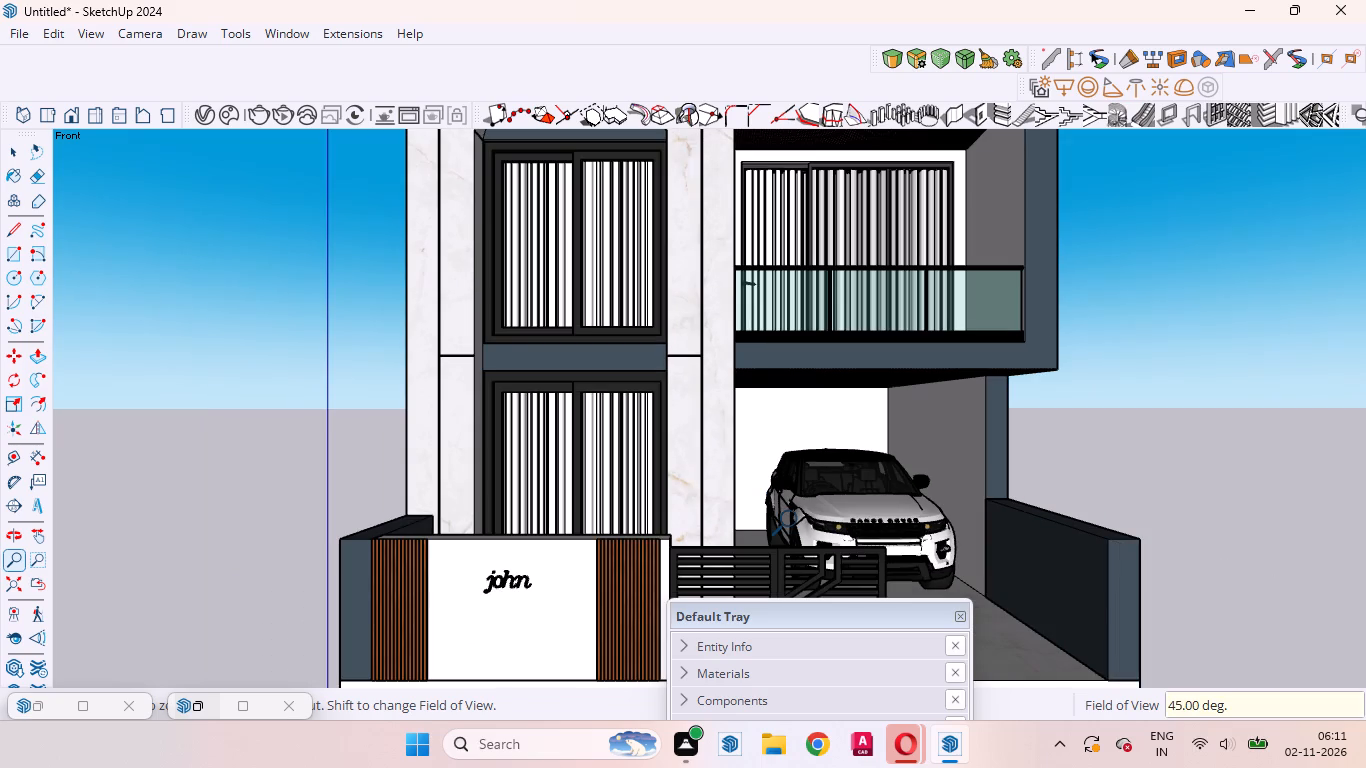
key(space)
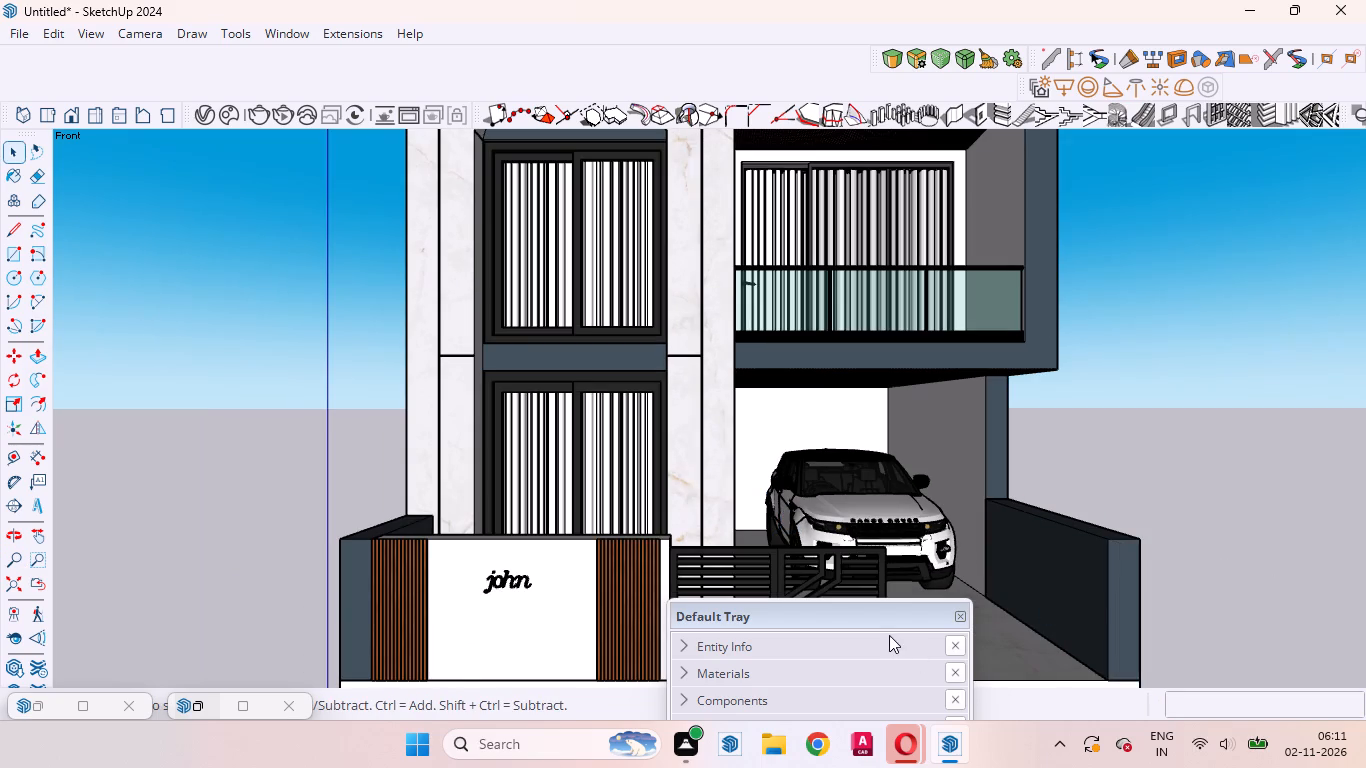
Move the Default Tray clear of the house's gate and parked car in the front view.
drag(859, 619, 251, 137)
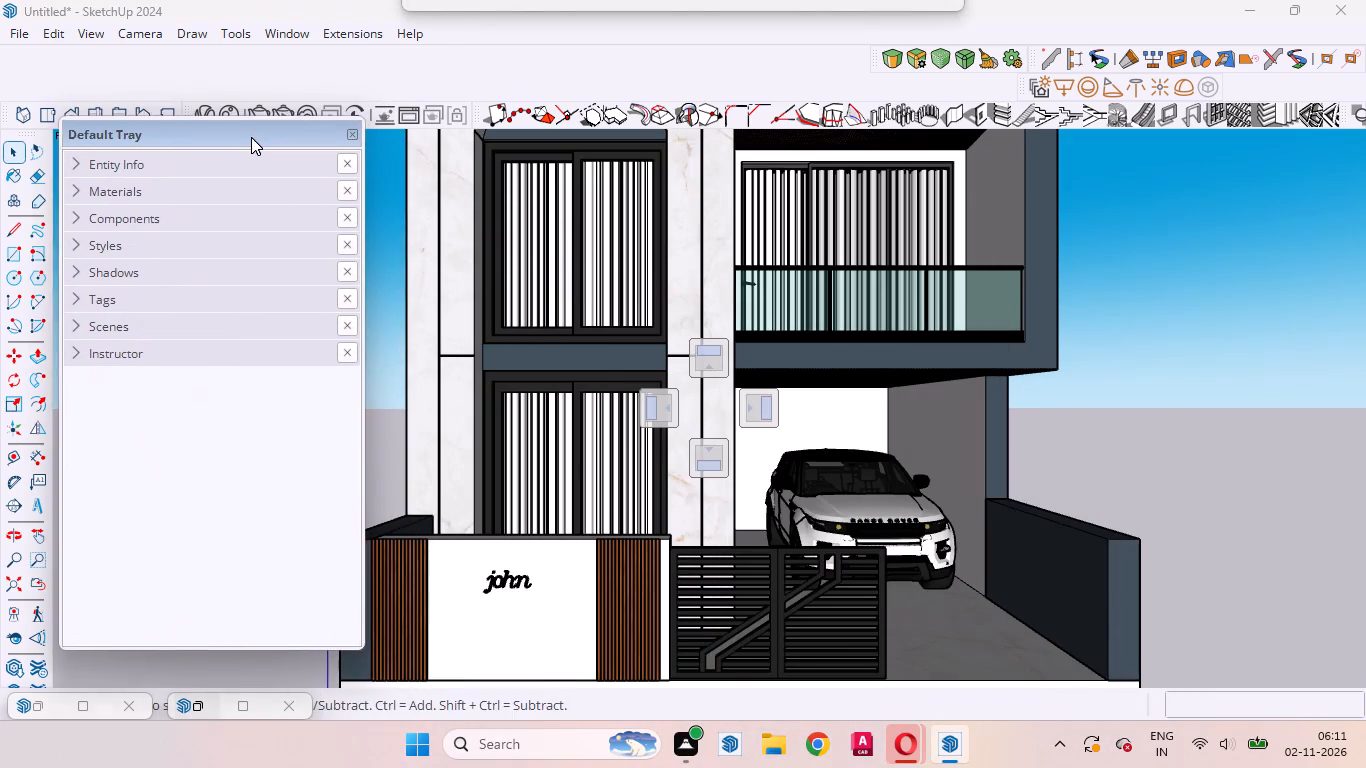
drag(251, 137, 1226, 186)
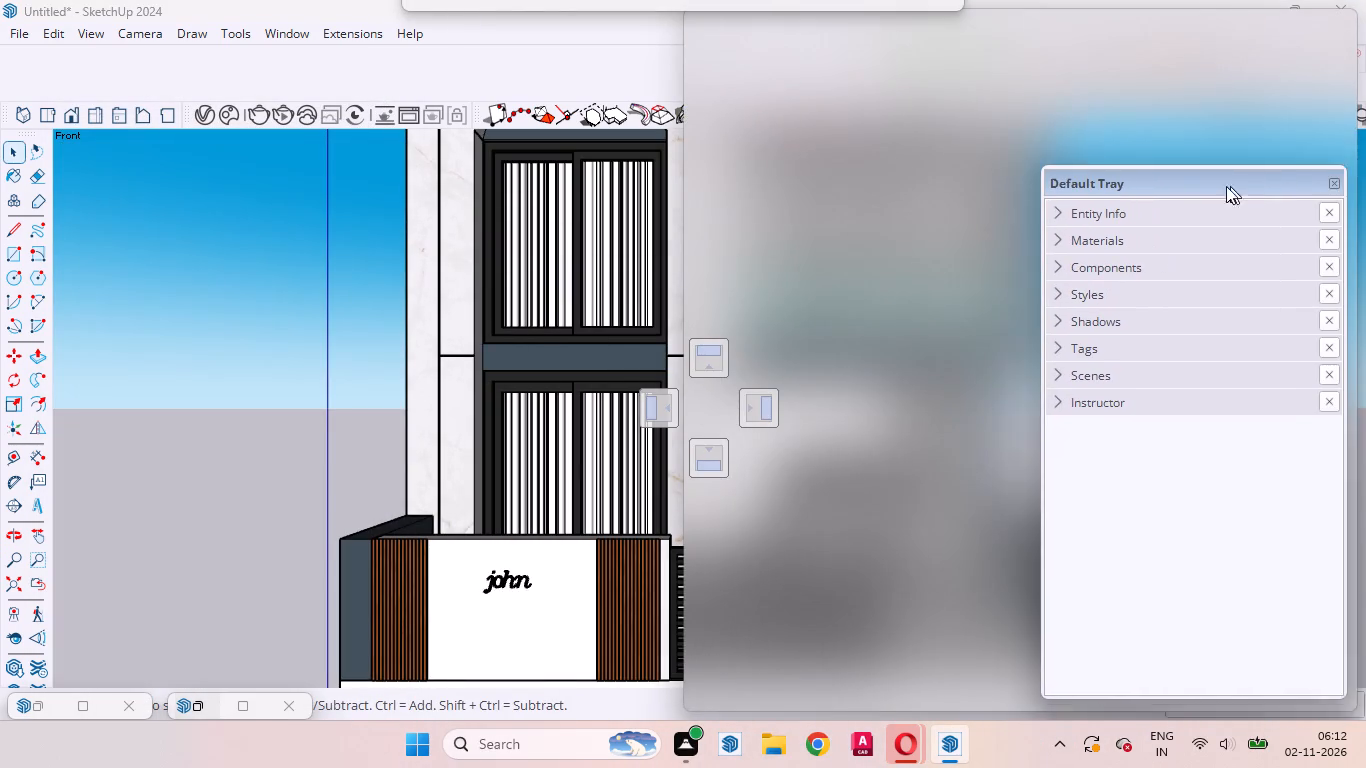
drag(1226, 186, 1288, 168)
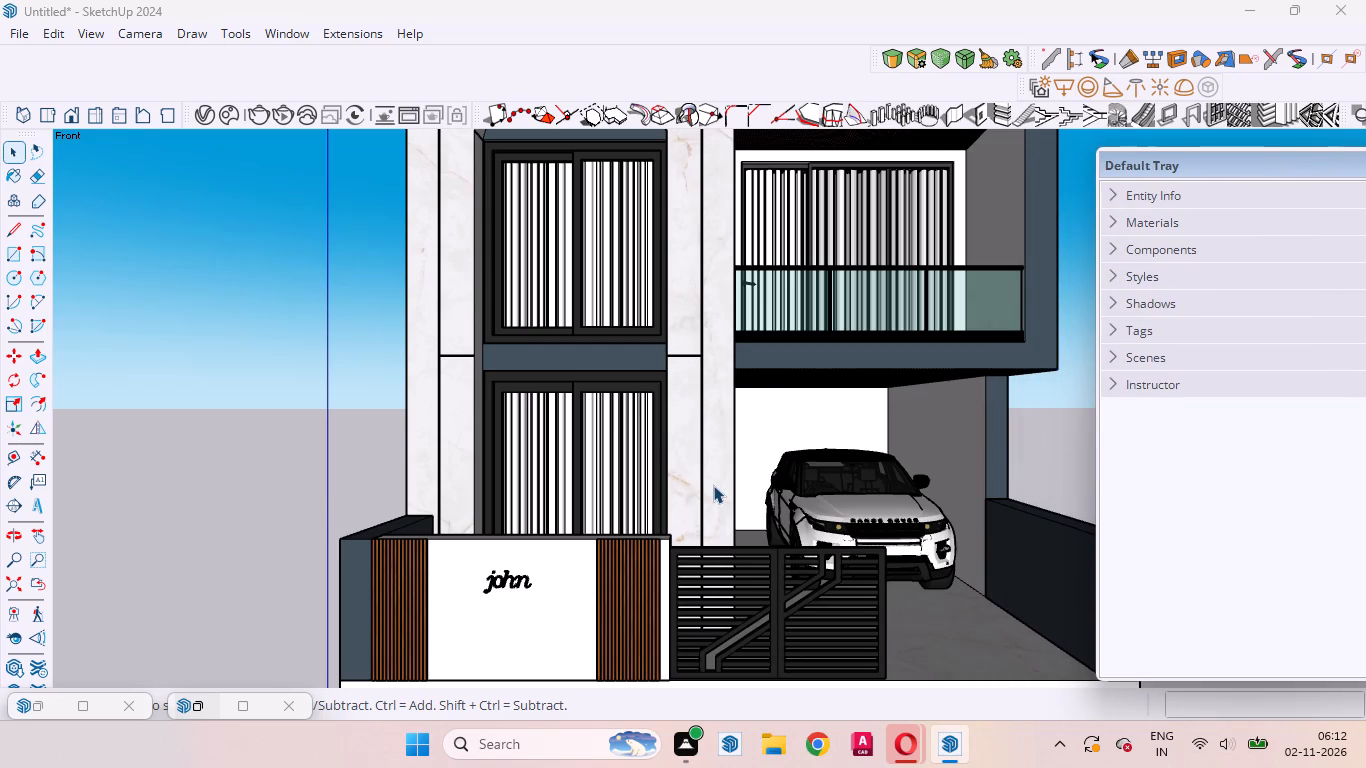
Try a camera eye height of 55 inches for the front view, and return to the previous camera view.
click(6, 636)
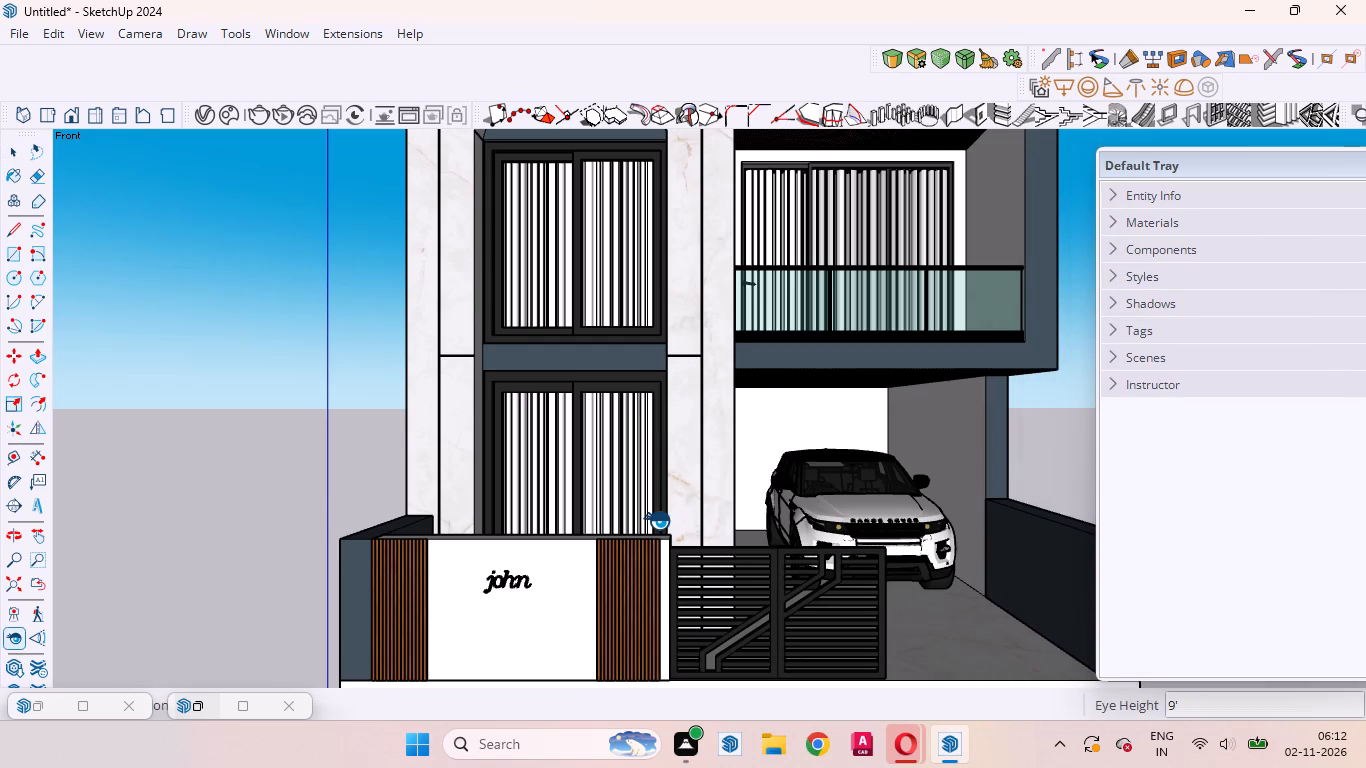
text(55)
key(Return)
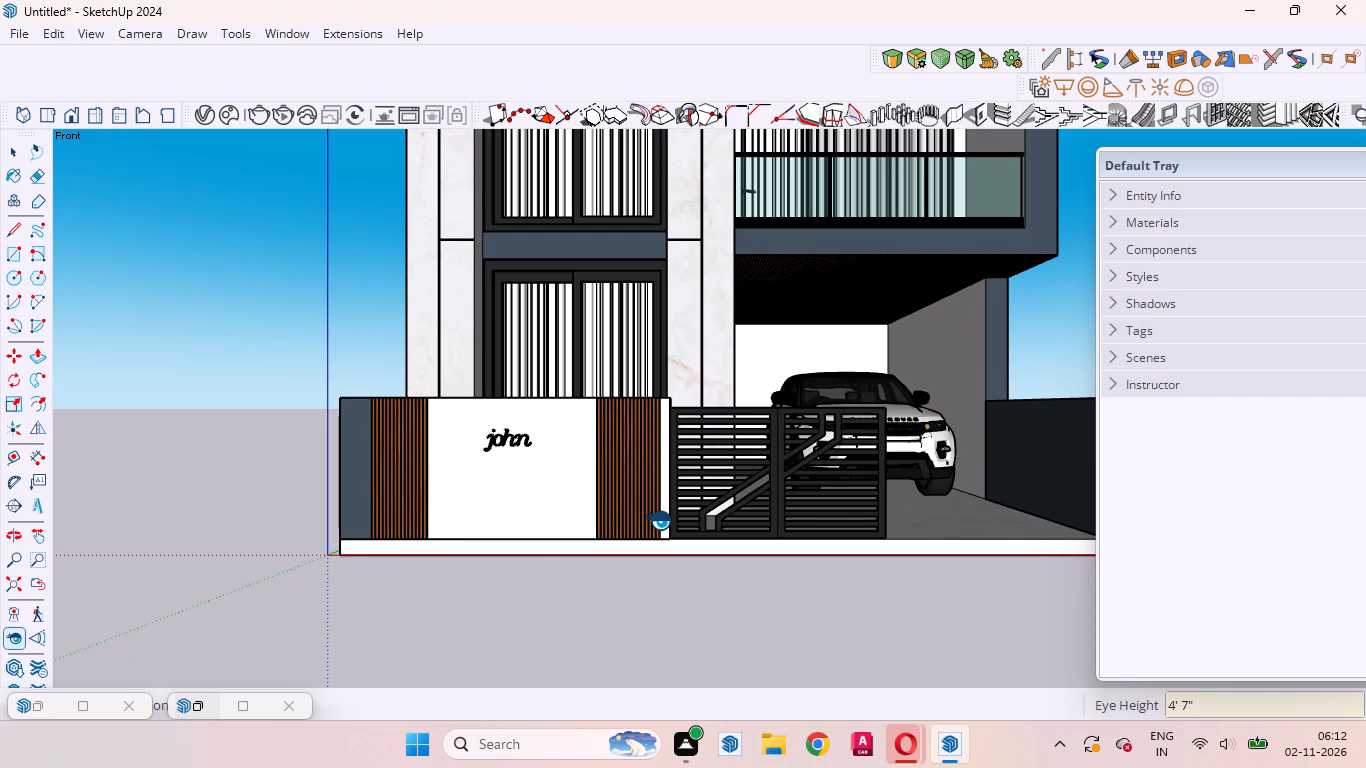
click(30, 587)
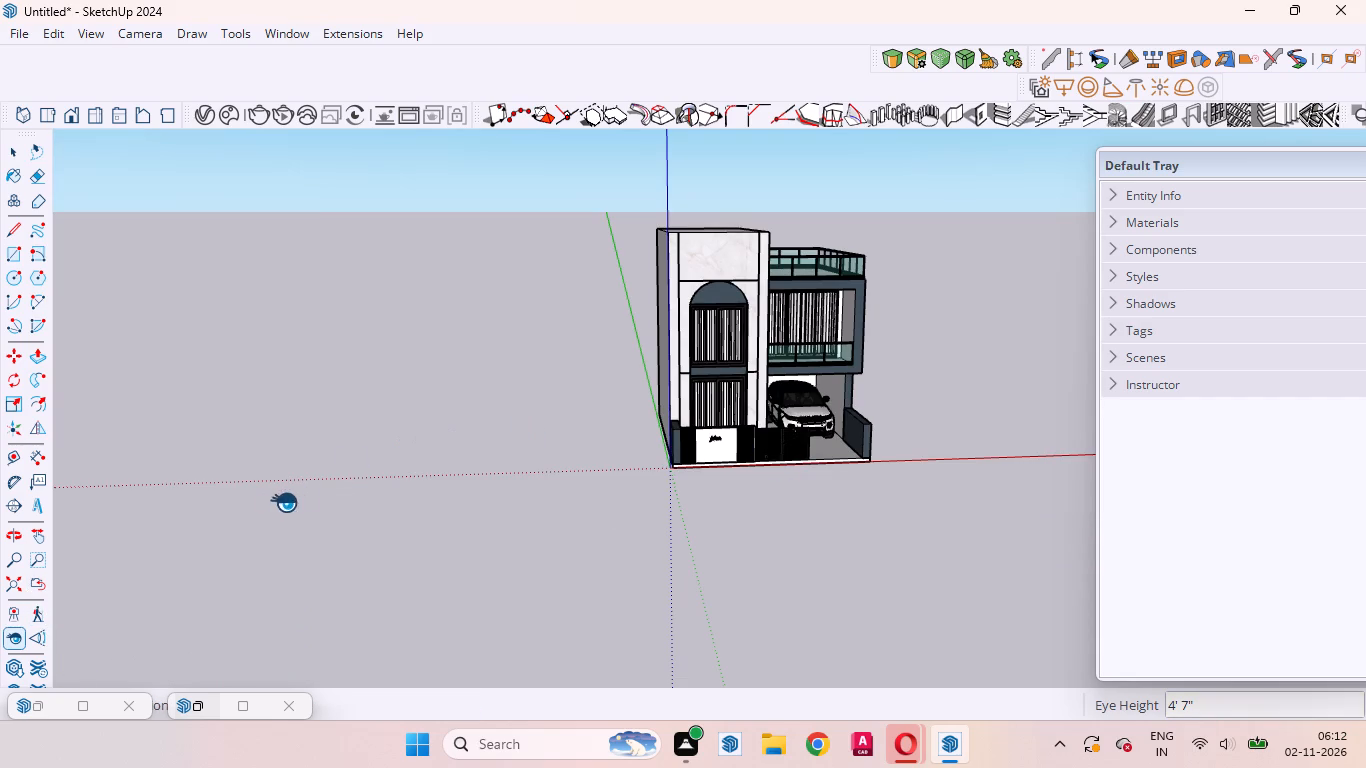
Lower the camera from the raised view to a nearly level, straight-on front view of the whole house.
scroll(806, 377, up, 5)
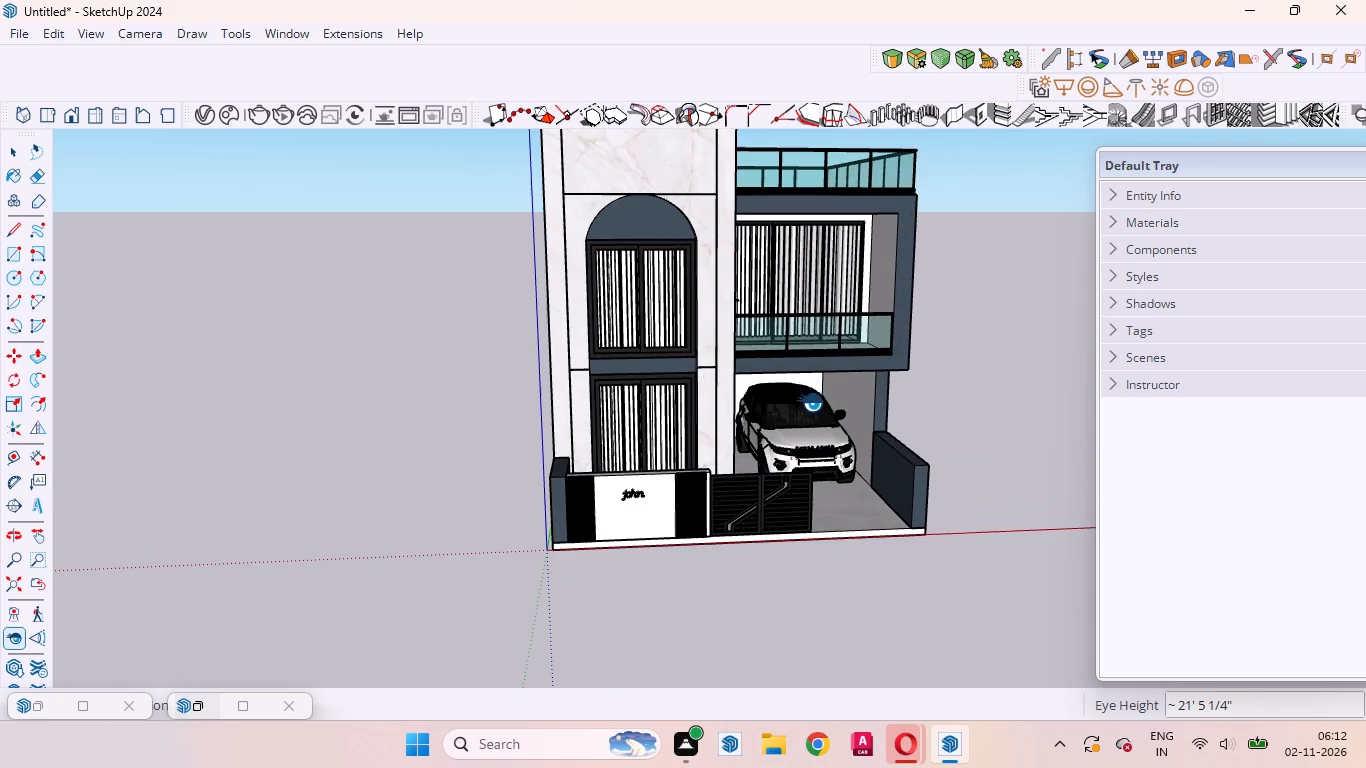
scroll(798, 544, down, 2)
middle_drag(765, 553, 738, 553)
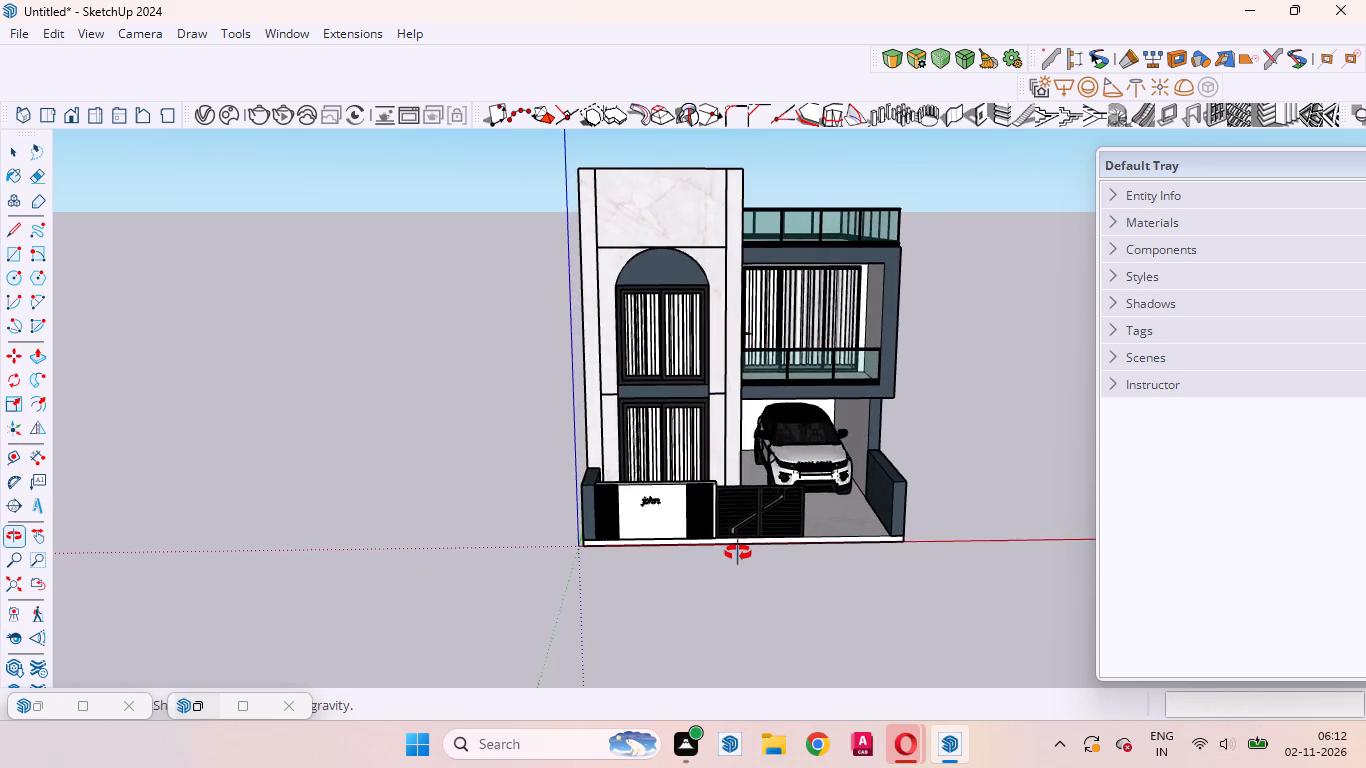
middle_drag(738, 553, 726, 504)
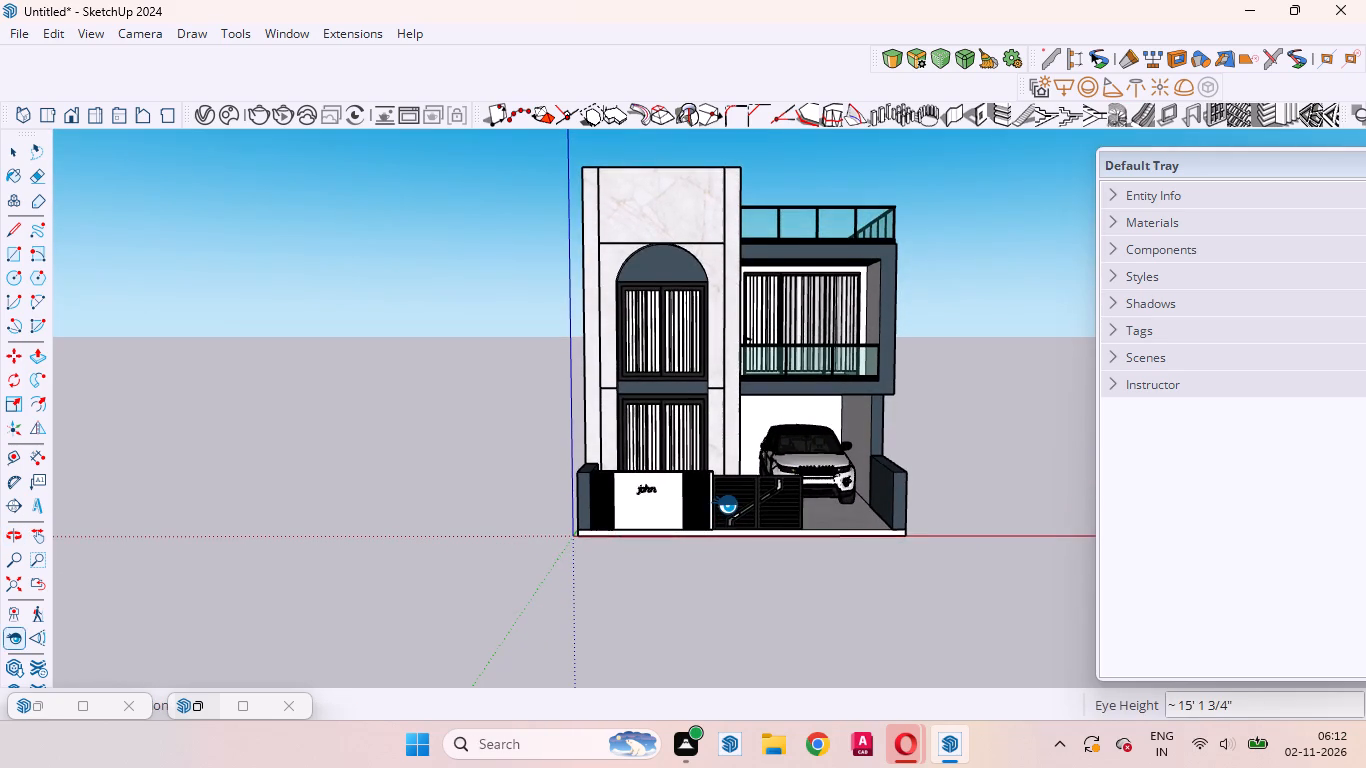
scroll(725, 505, up, 2)
scroll(762, 556, down, 2)
middle_drag(760, 533, 760, 512)
scroll(760, 470, up, 2)
scroll(805, 549, down, 2)
middle_drag(807, 572, 807, 565)
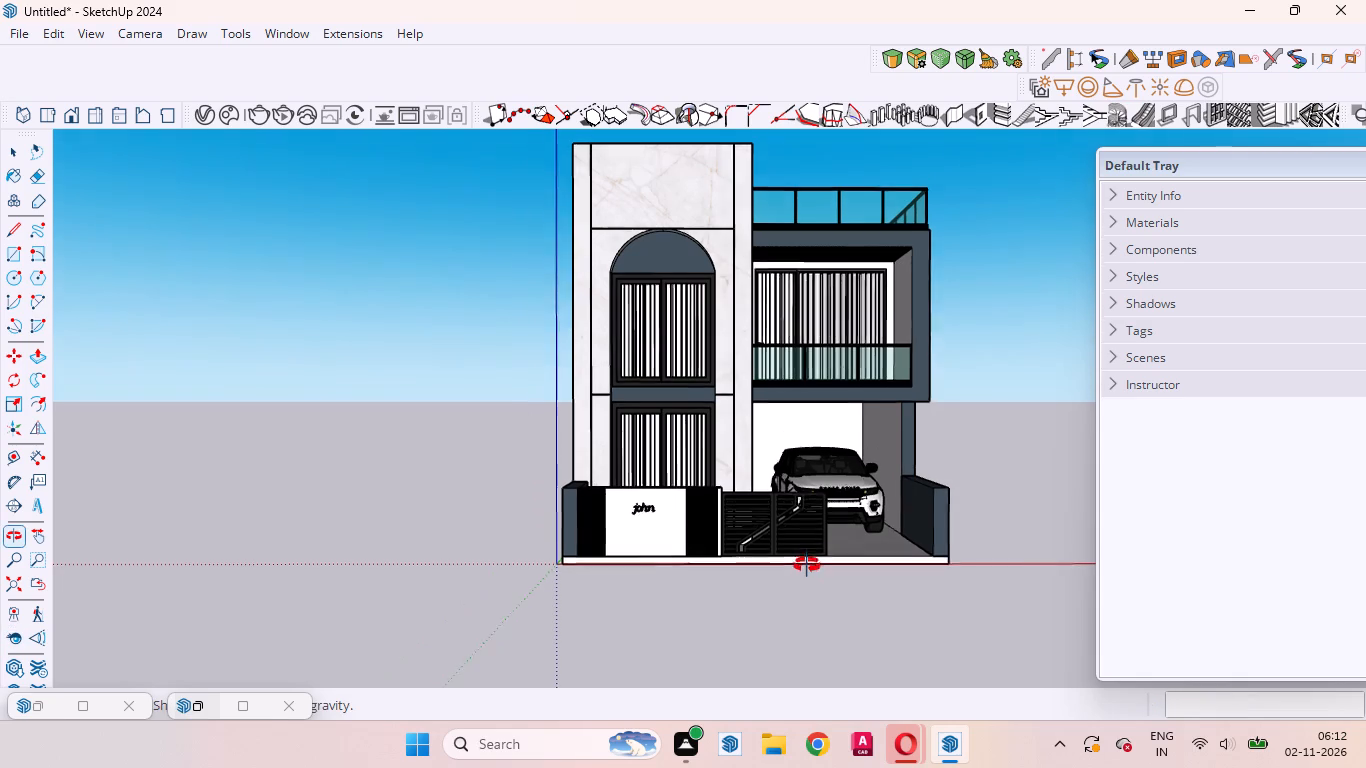
middle_drag(807, 565, 807, 560)
Frame the full facade larger, from boundary wall to tower top, and centre it in the space beside the Default Tray.
scroll(782, 488, up, 1)
scroll(827, 557, down, 2)
scroll(799, 340, up, 1)
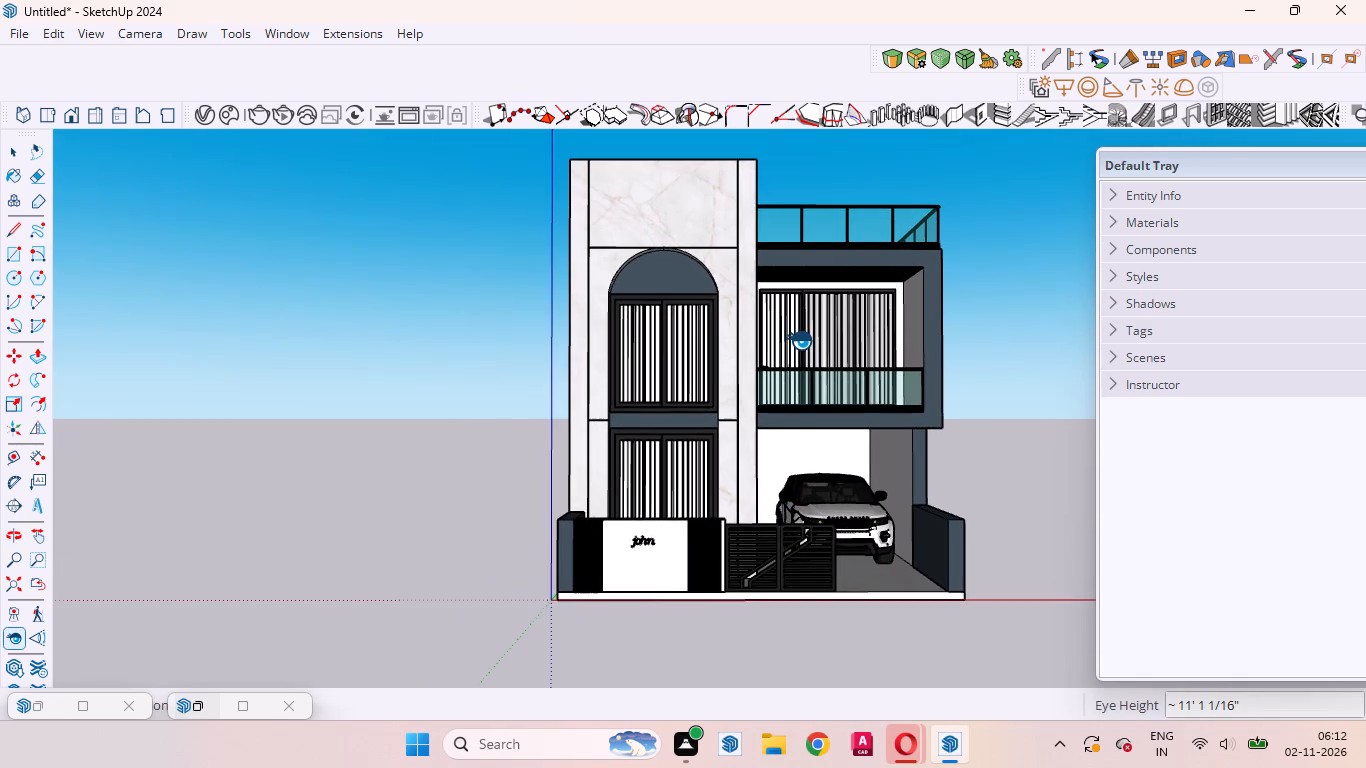
scroll(799, 340, up, 1)
scroll(812, 367, down, 2)
scroll(812, 252, up, 1)
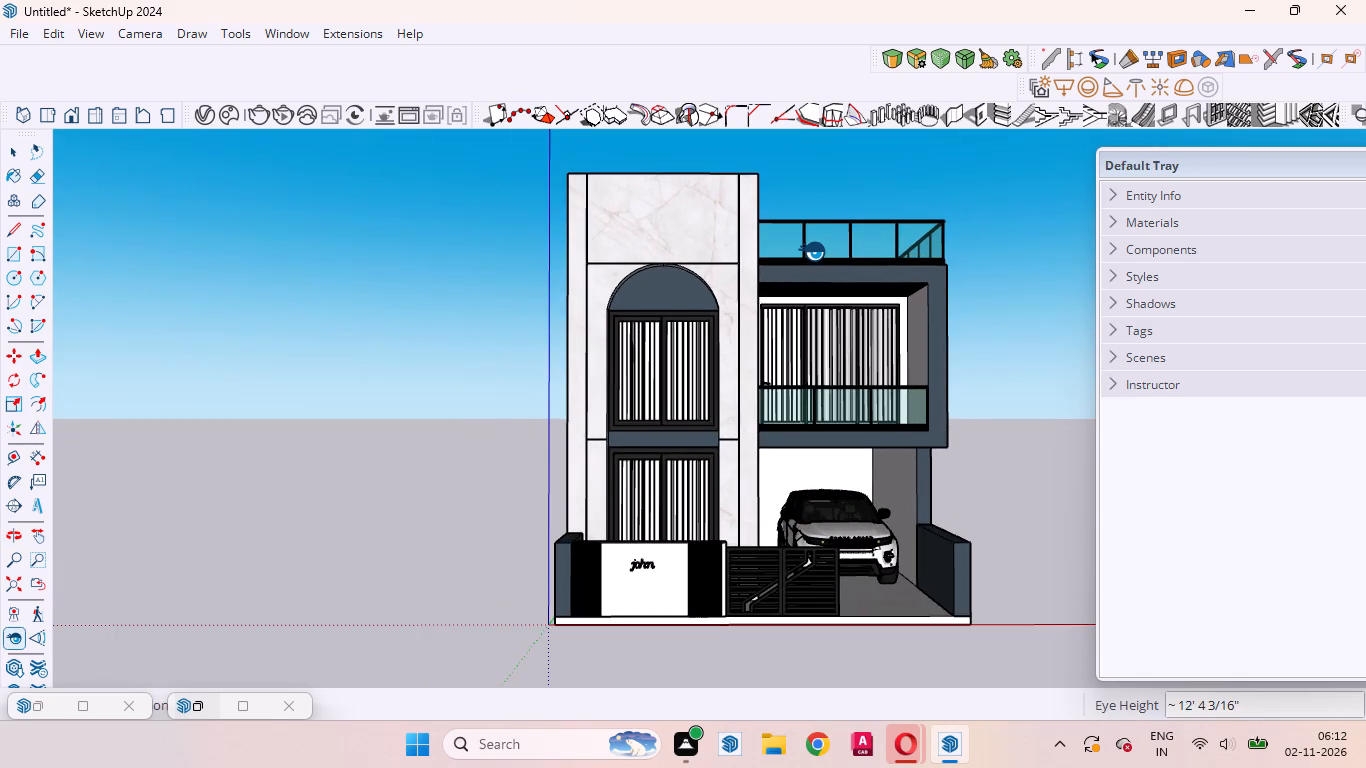
scroll(812, 251, up, 1)
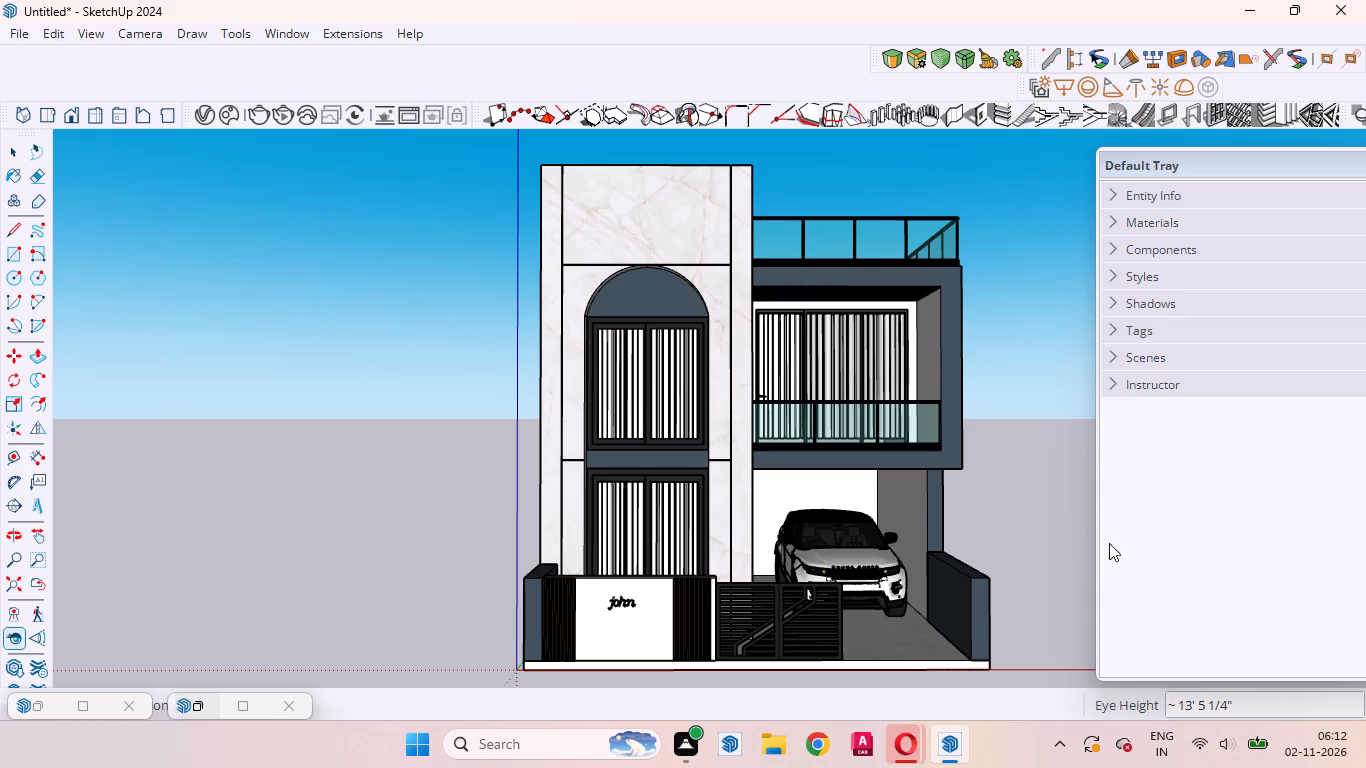
click(45, 537)
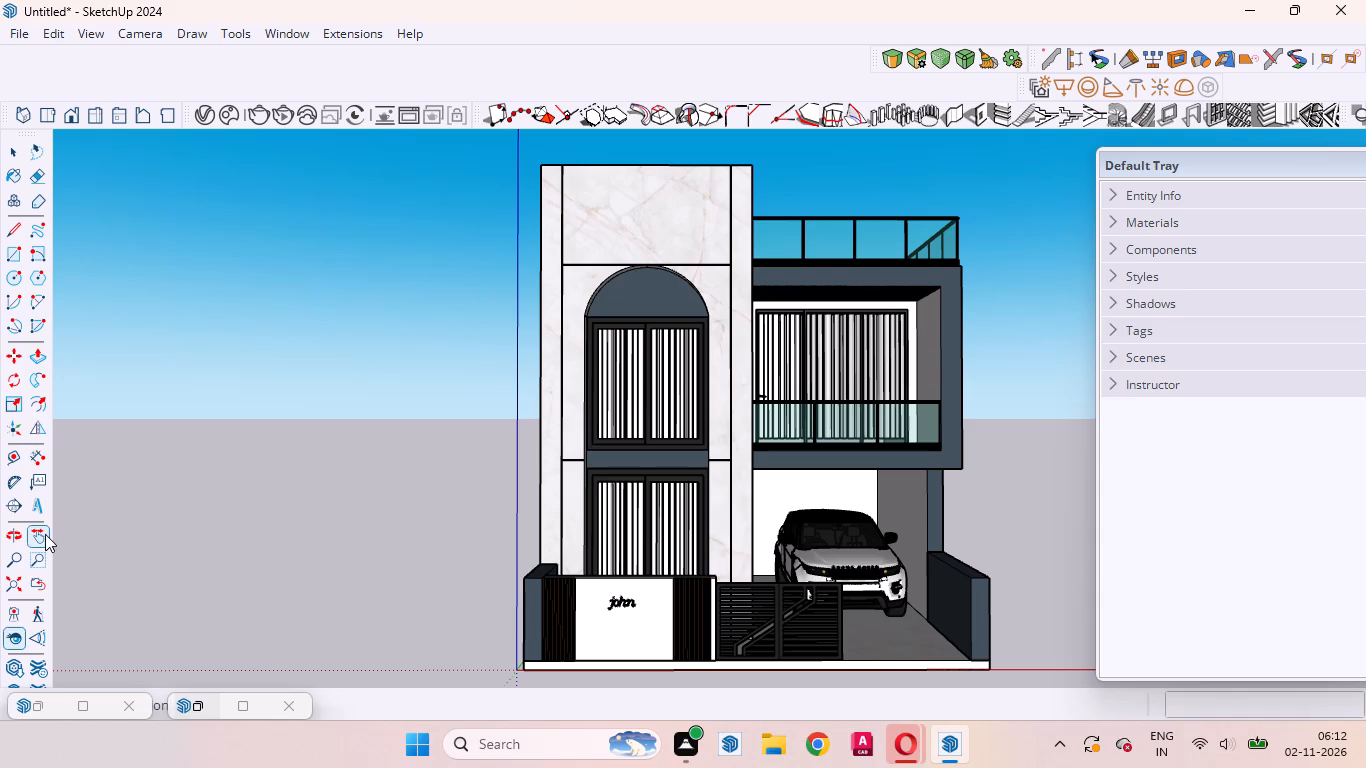
drag(752, 392, 737, 398)
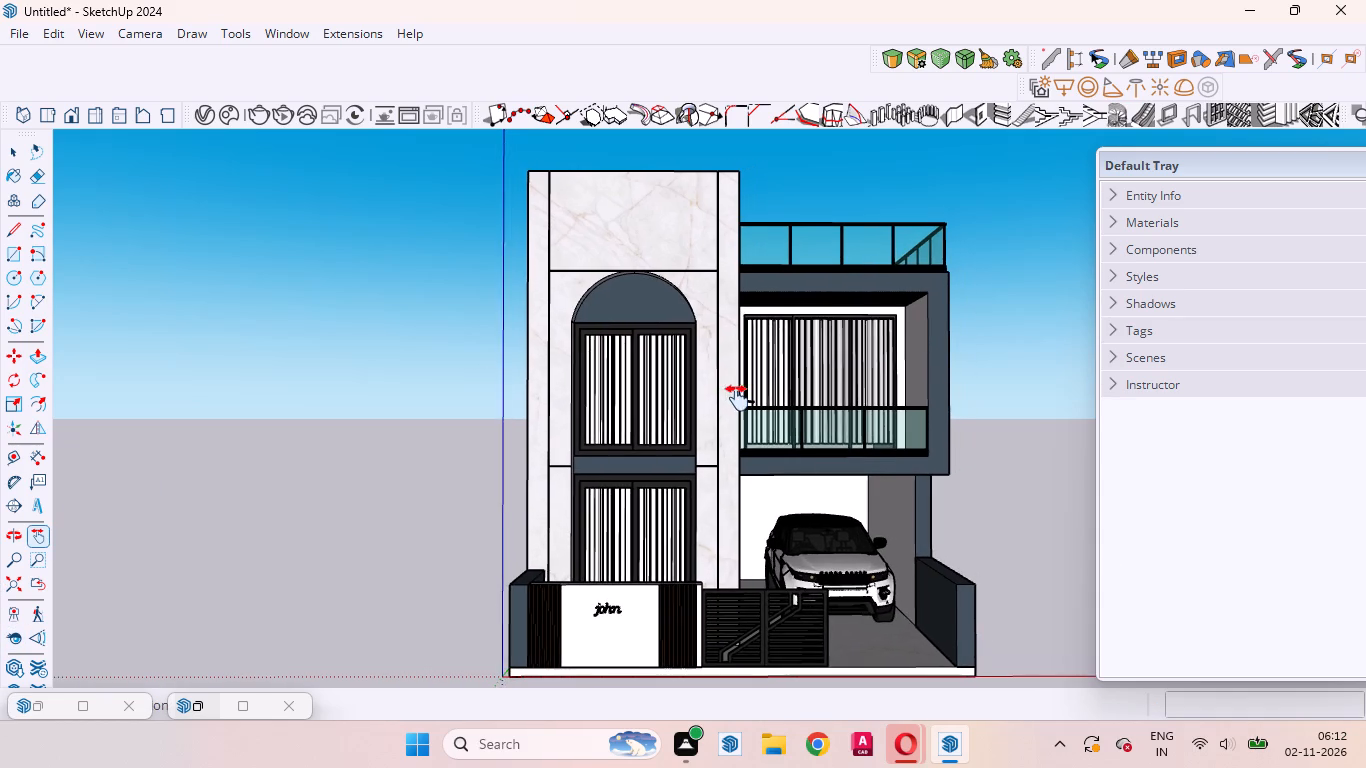
drag(737, 398, 707, 395)
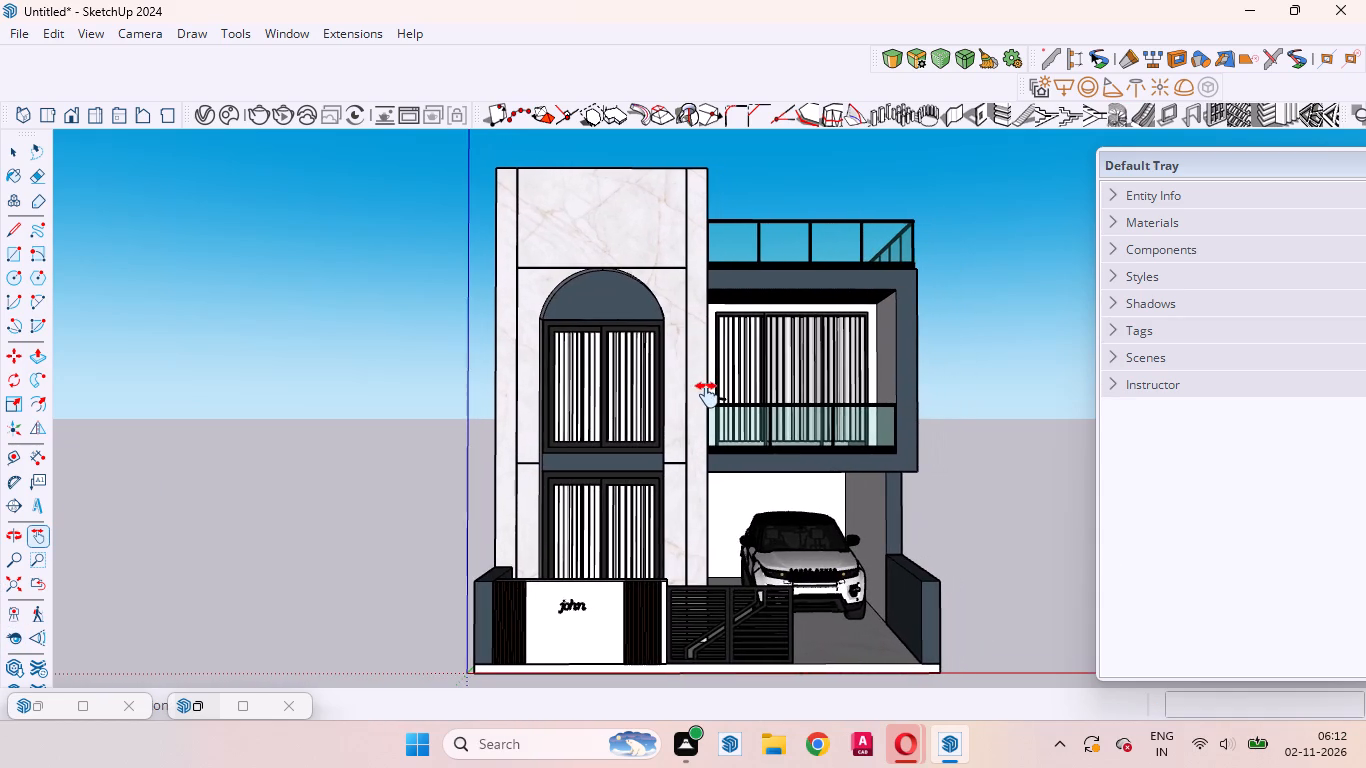
drag(707, 395, 685, 396)
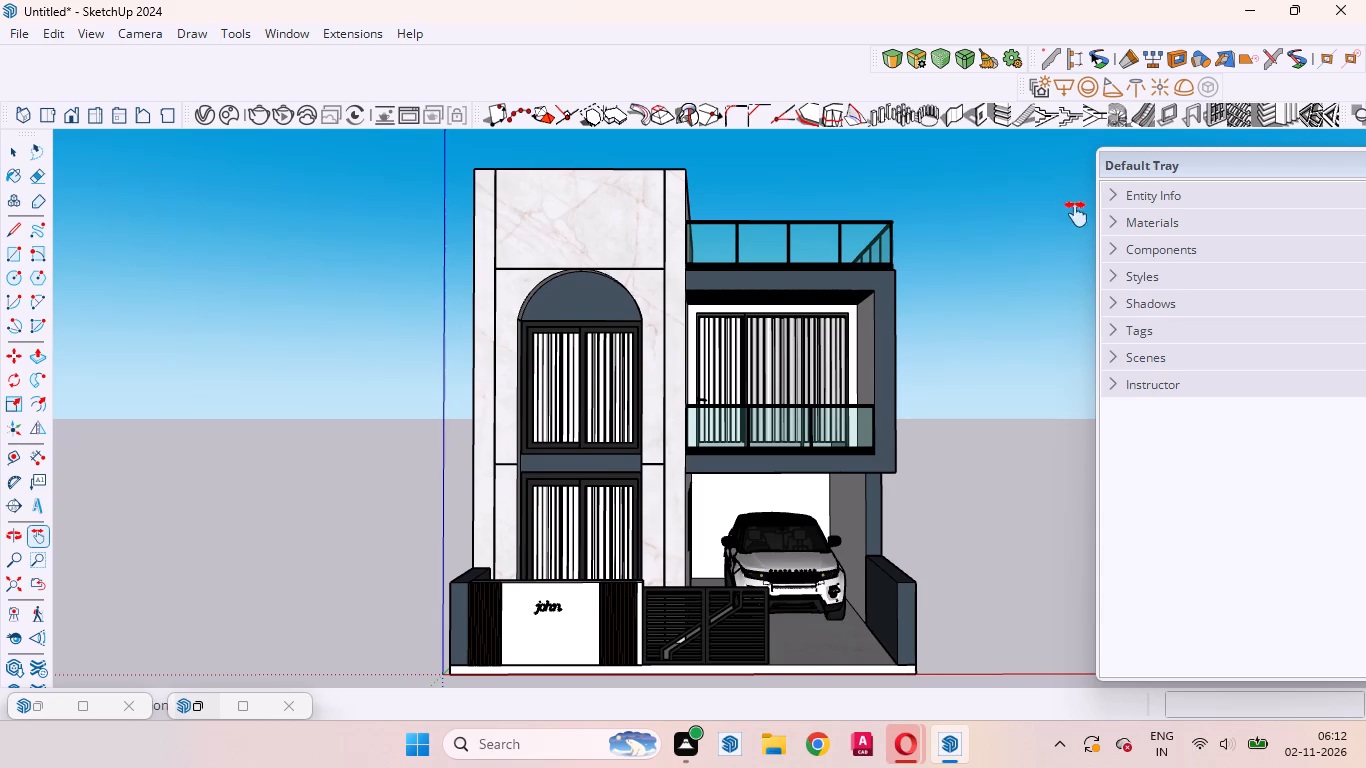
Save the framed front view of the house as a new scene.
click(51, 38)
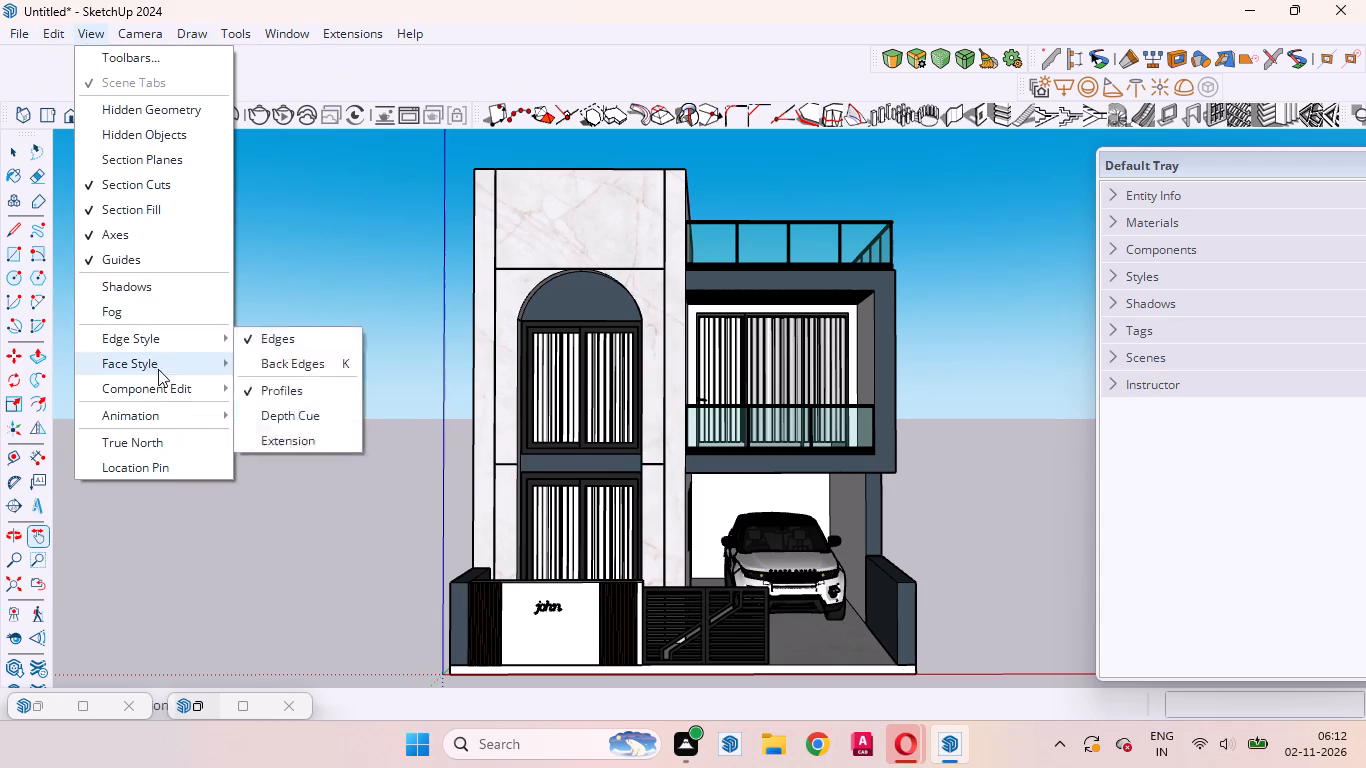
click(259, 412)
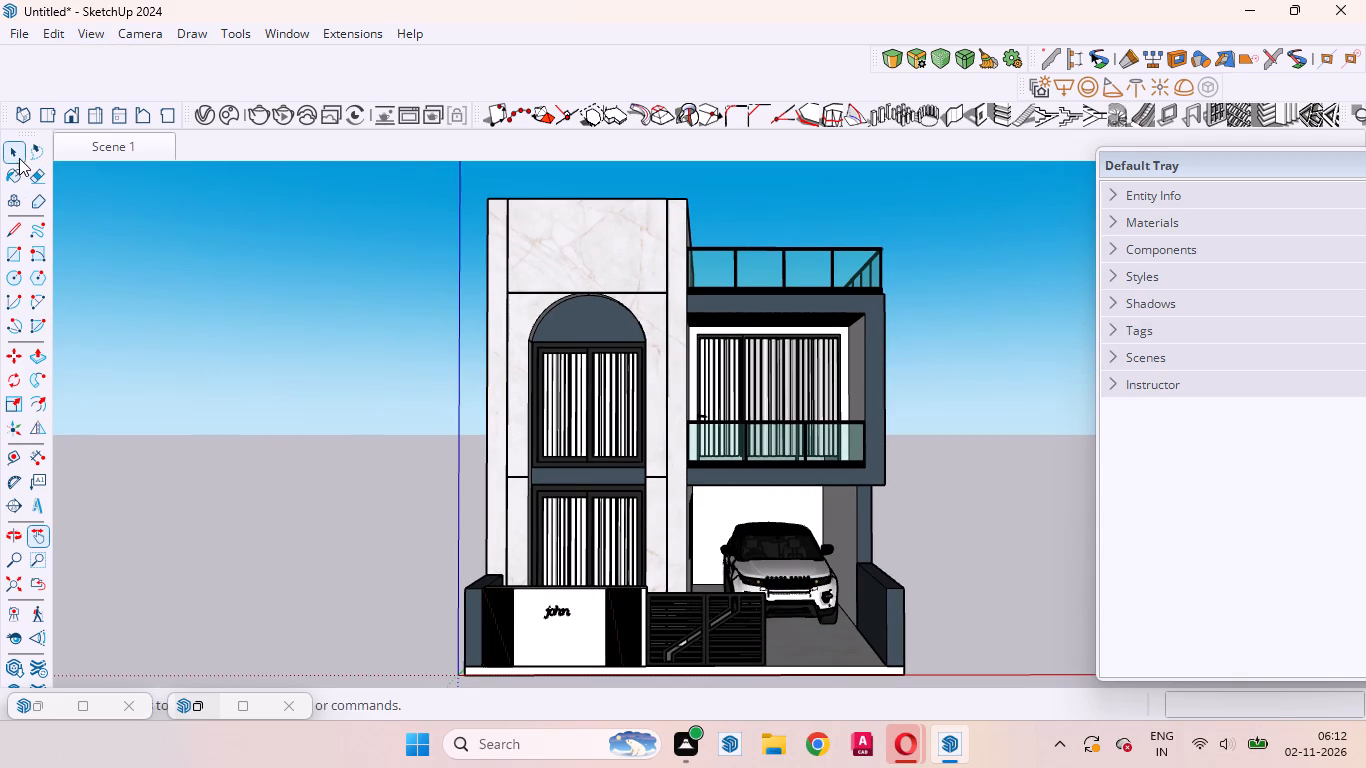
click(19, 158)
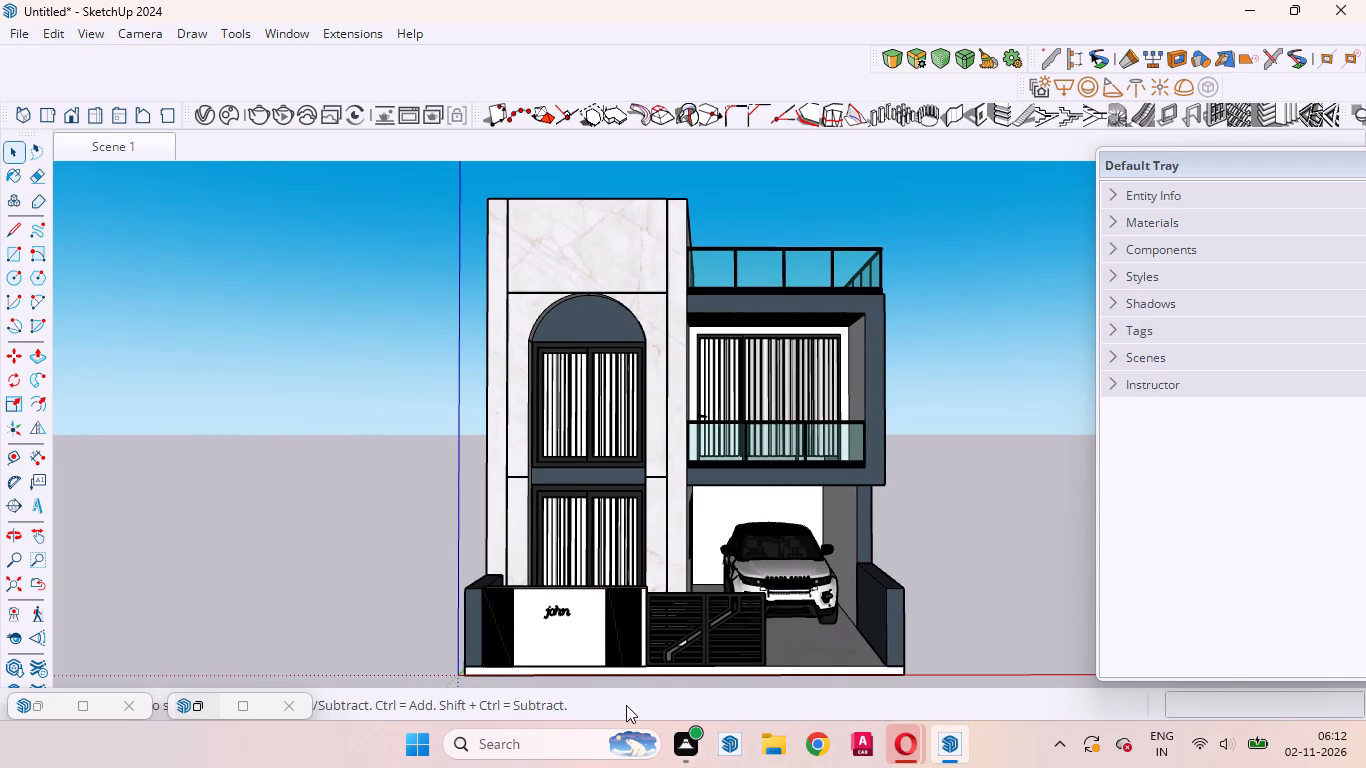
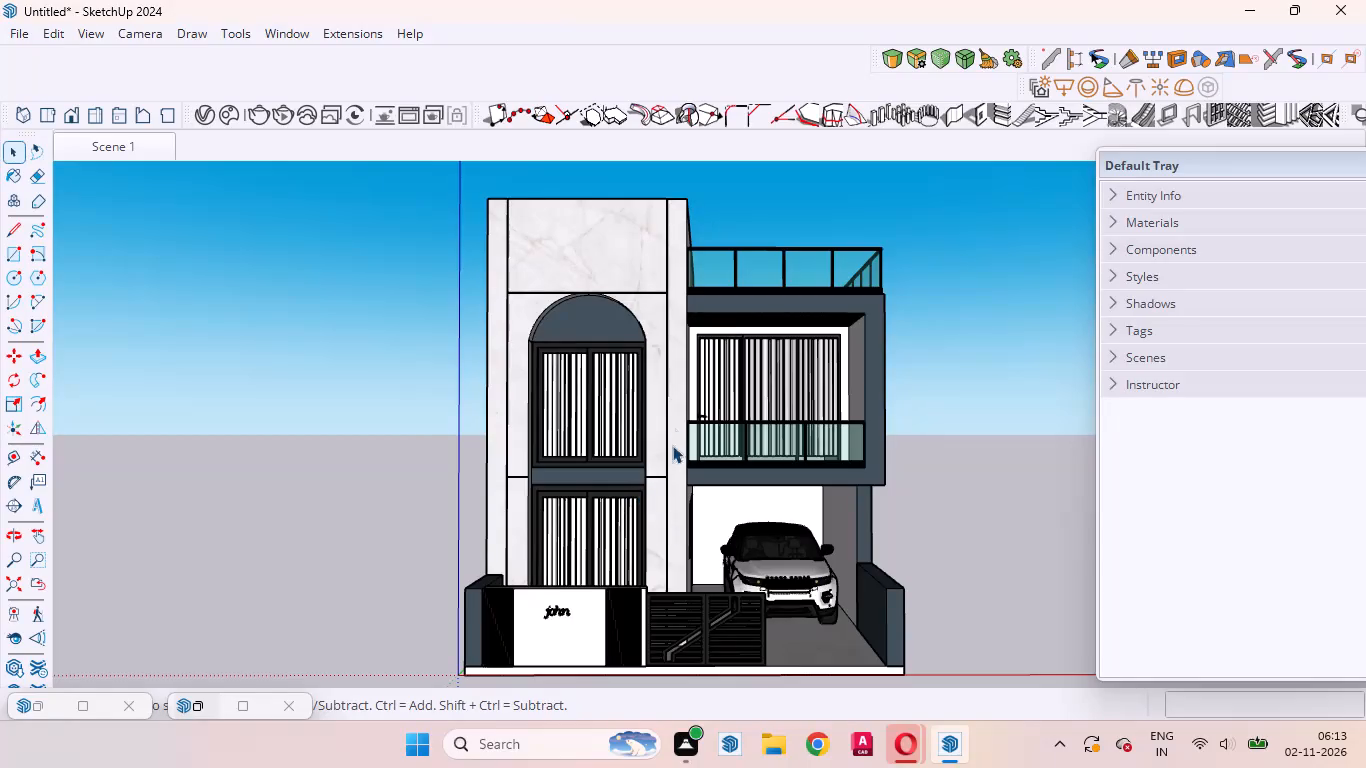
Examine the tower's marble facade joints up close and the house from several angles, and return to the saved Scene 1 view.
scroll(571, 283, up, 3)
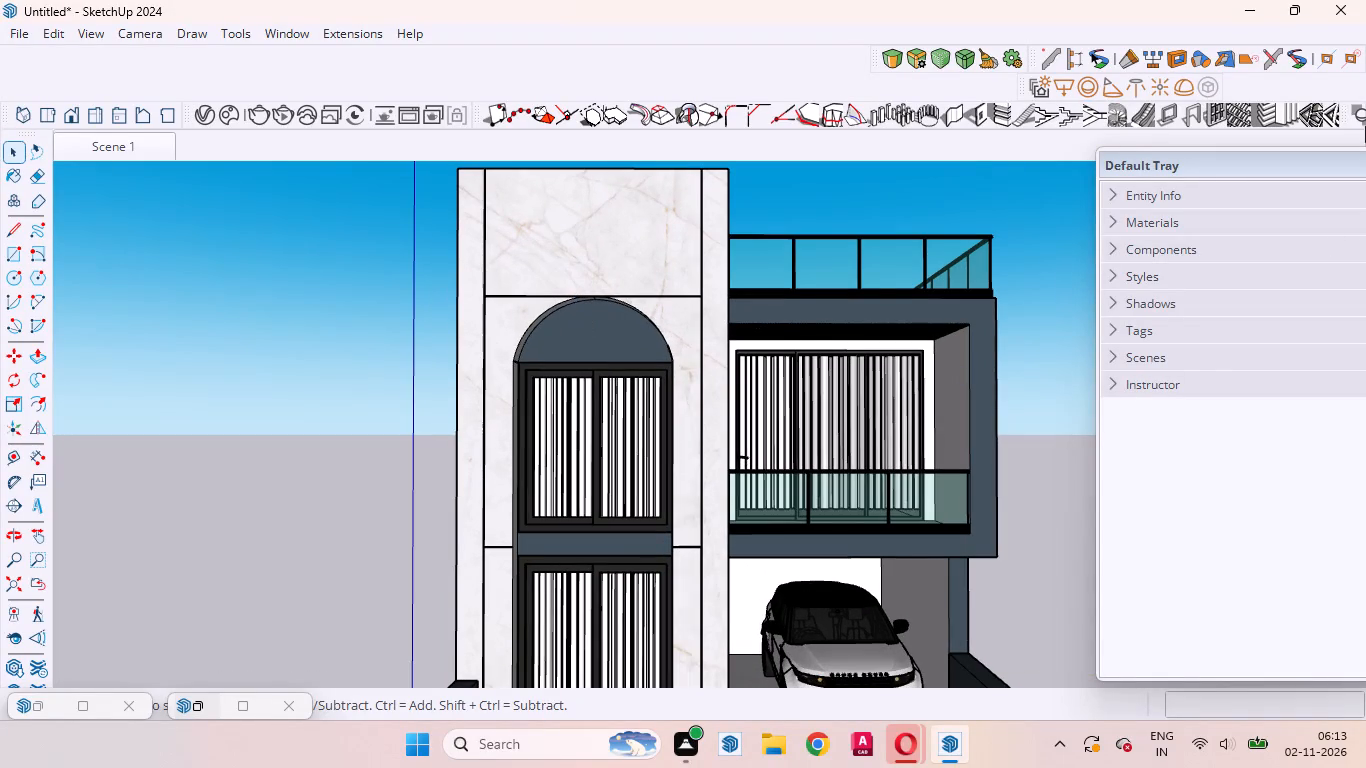
scroll(731, 264, up, 1)
scroll(491, 253, up, 7)
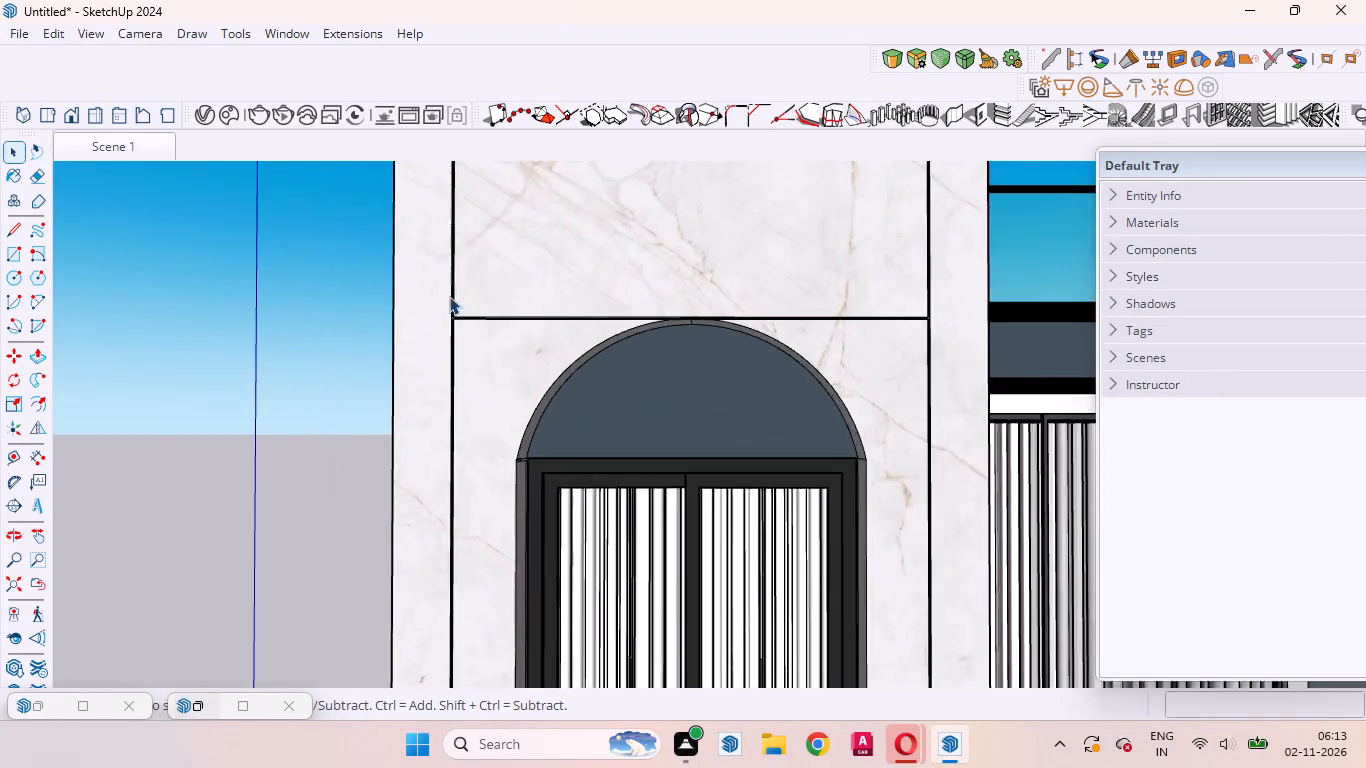
scroll(449, 296, up, 20)
scroll(449, 296, up, 15)
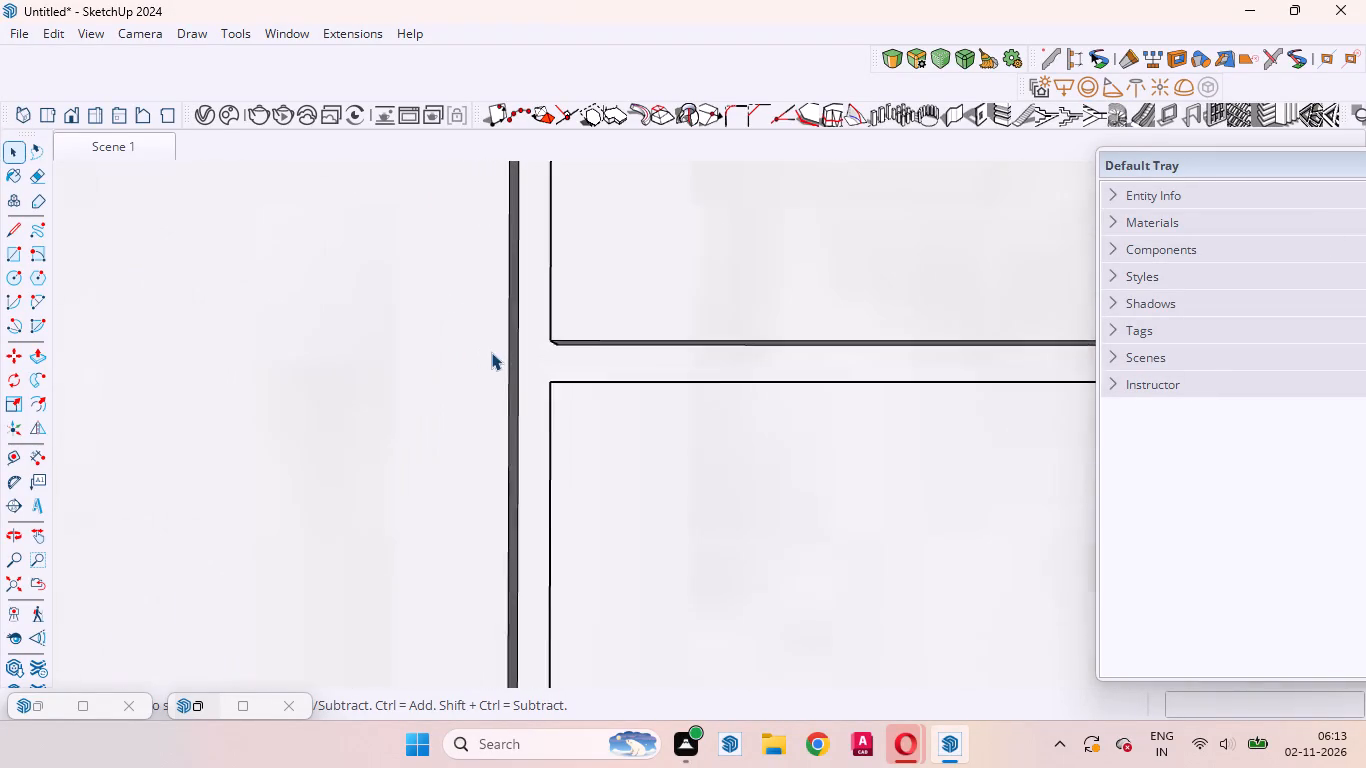
scroll(491, 352, up, 3)
middle_drag(524, 362, 488, 416)
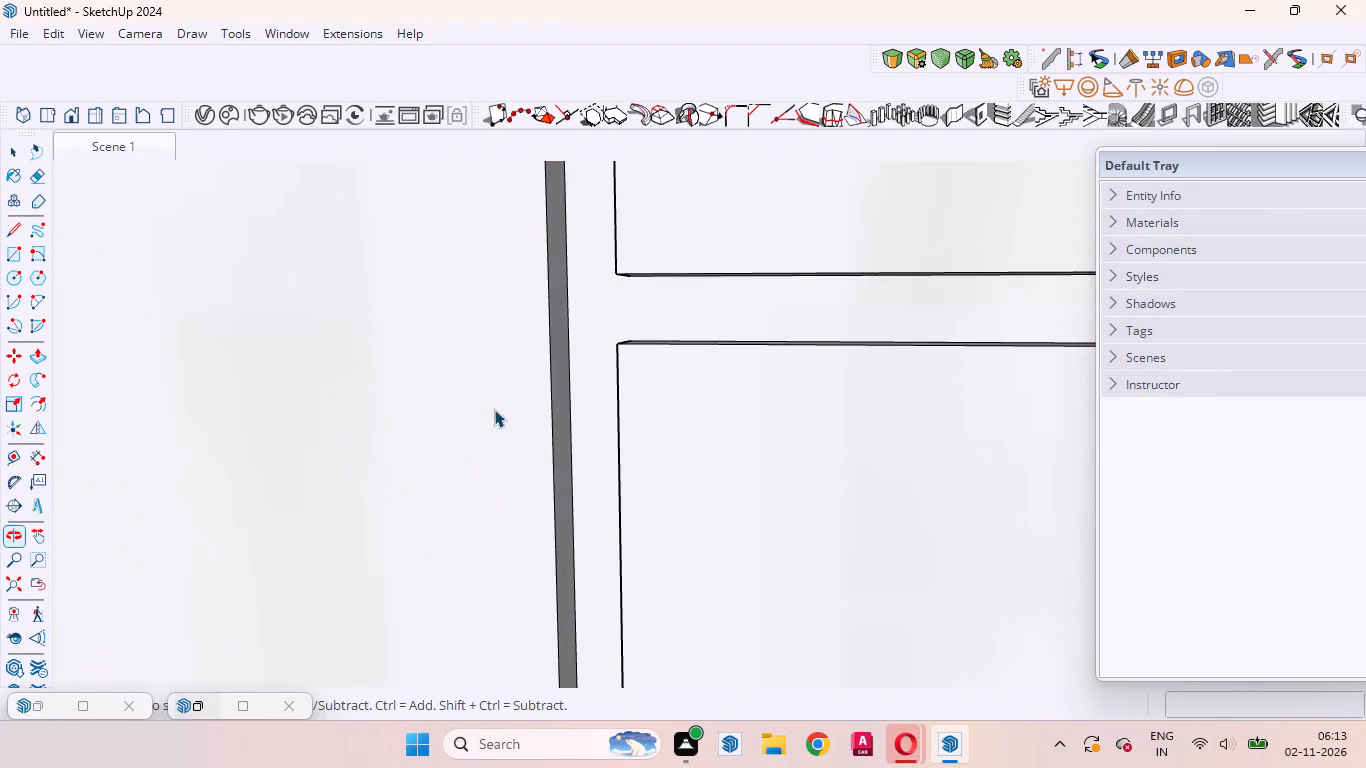
scroll(531, 389, down, 20)
scroll(531, 389, down, 18)
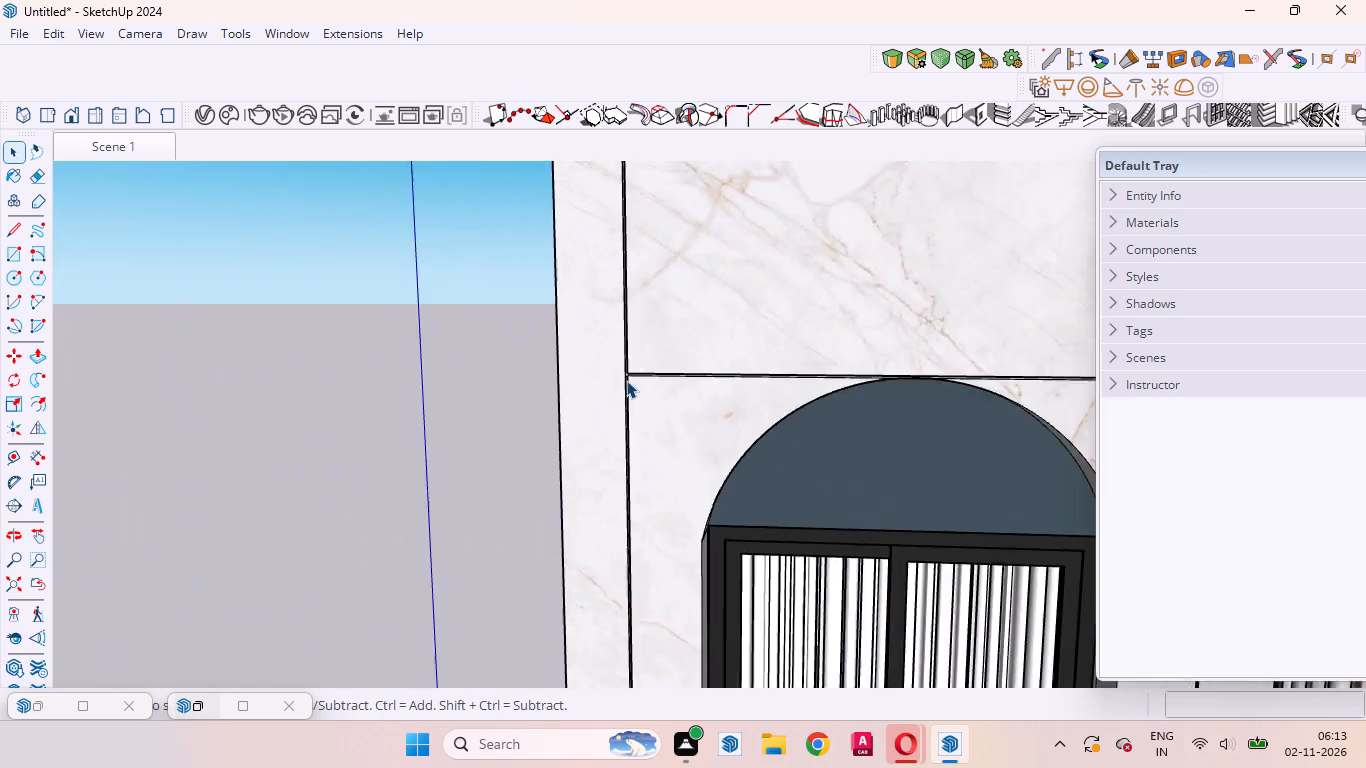
scroll(626, 380, down, 16)
scroll(788, 457, up, 9)
middle_drag(720, 591, 850, 585)
scroll(652, 602, down, 9)
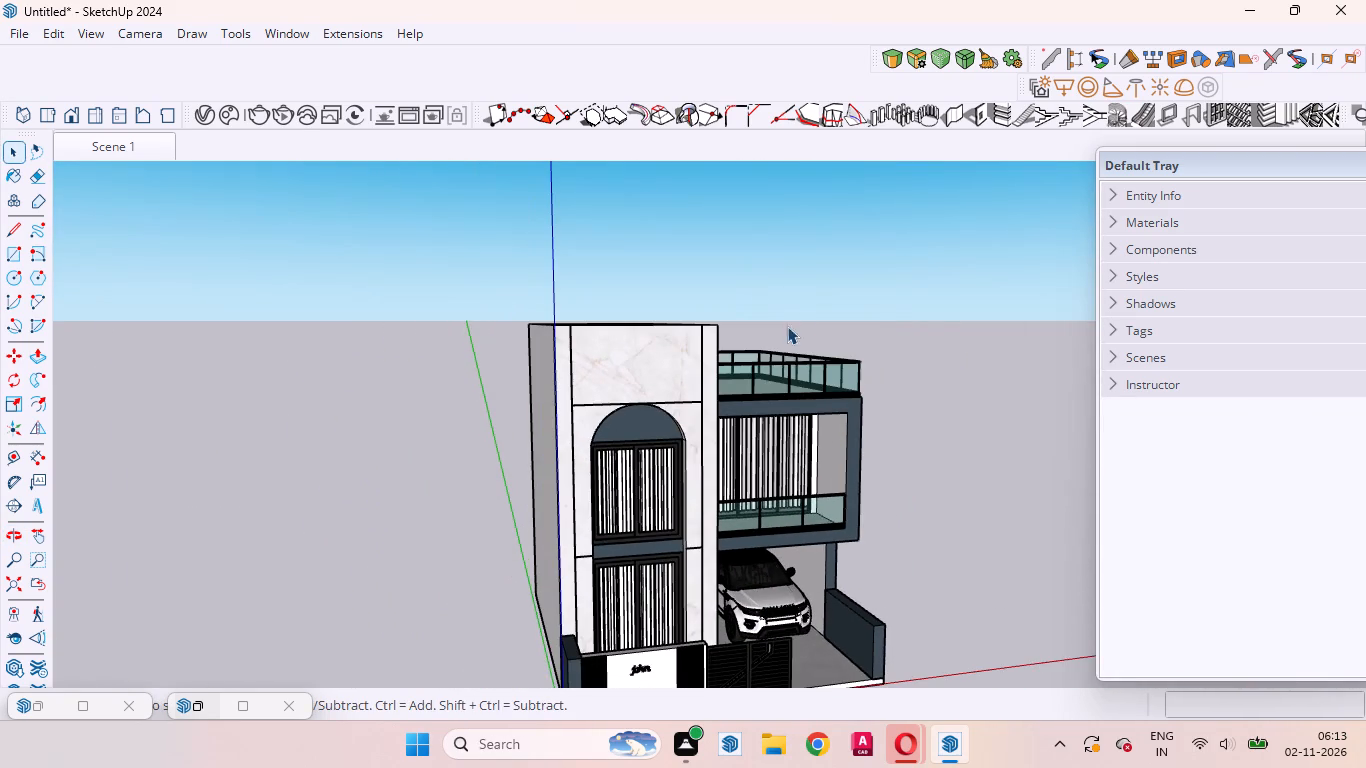
scroll(863, 483, up, 2)
middle_drag(898, 493, 514, 617)
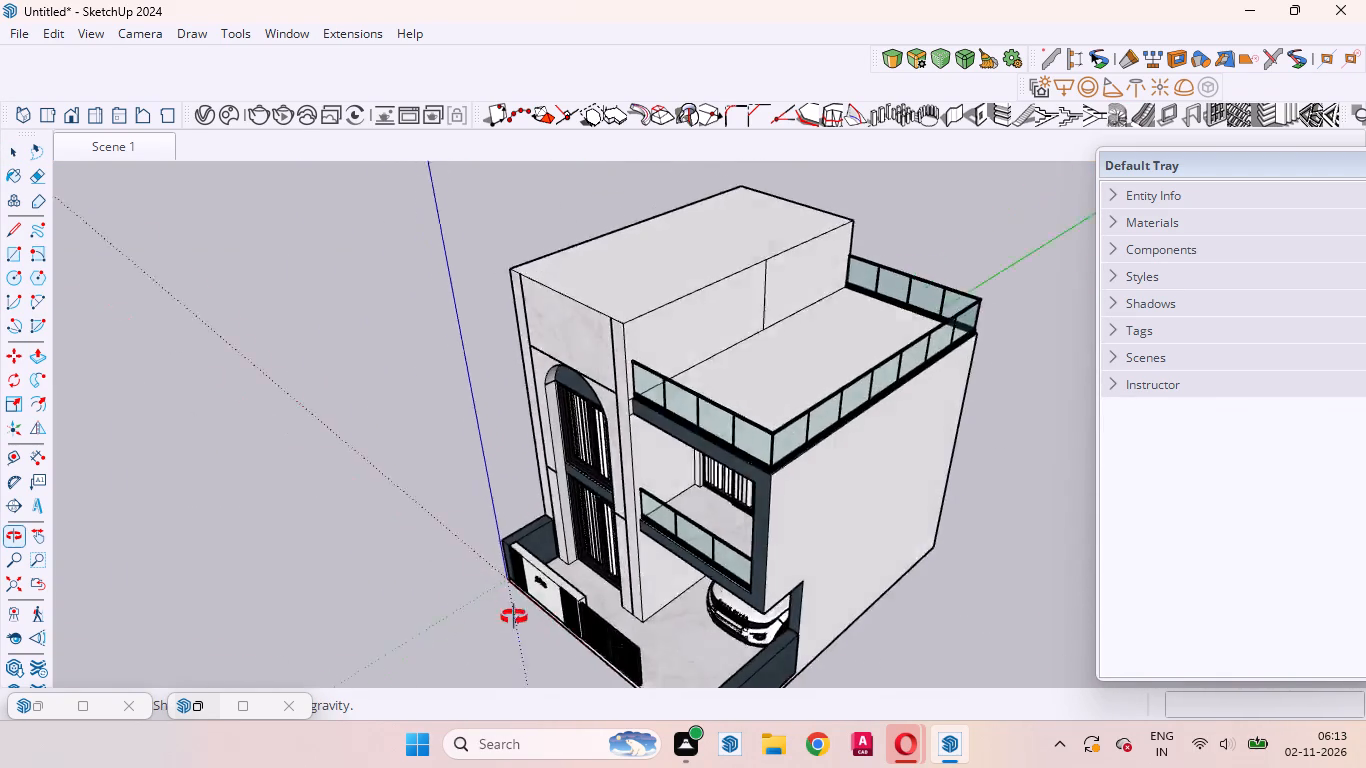
middle_drag(514, 617, 759, 371)
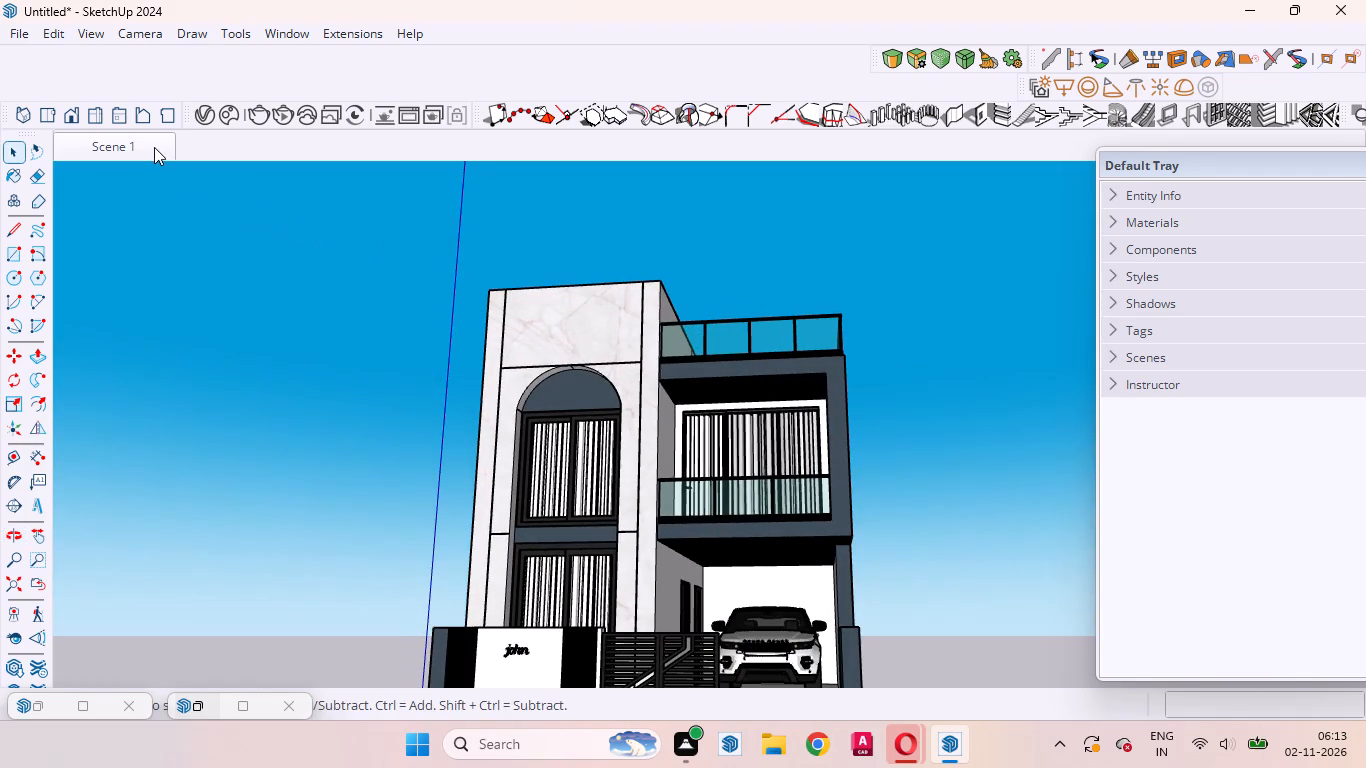
click(153, 146)
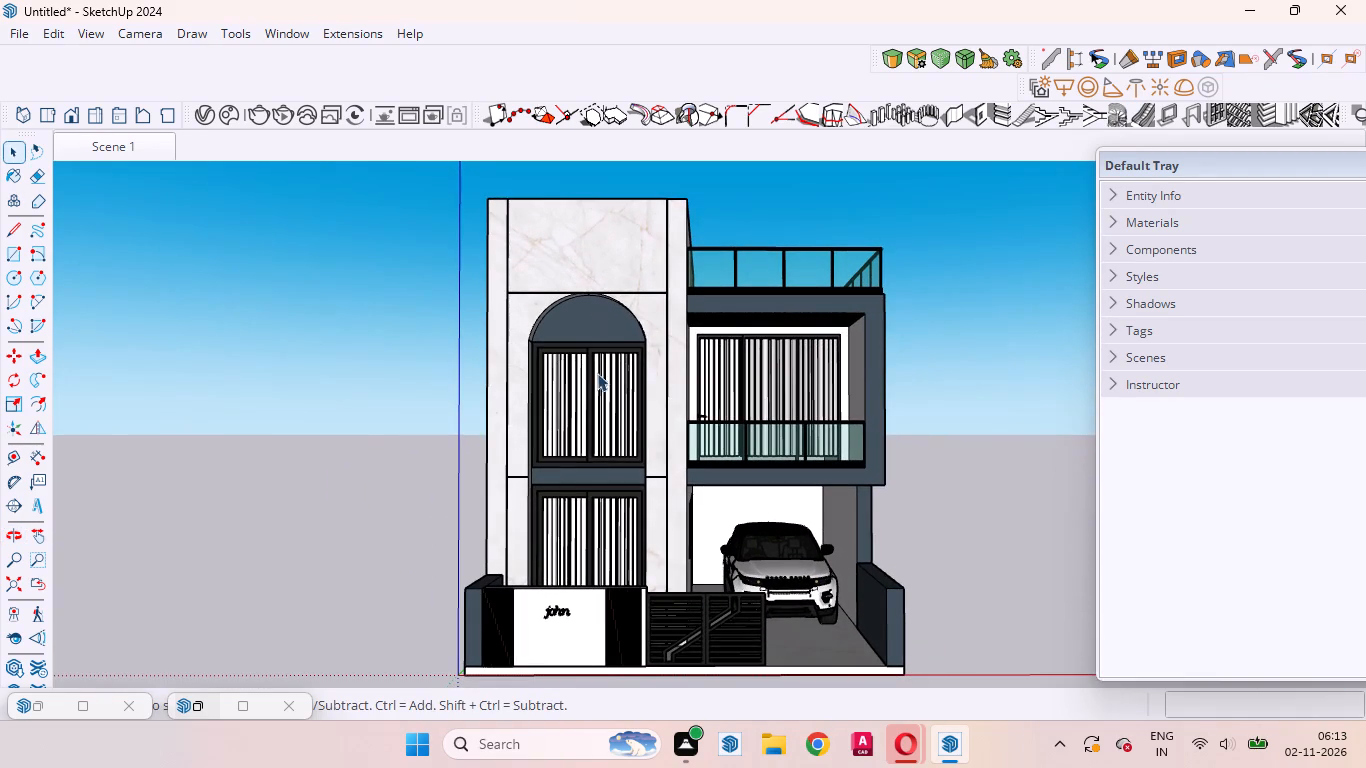
Search the 3D Warehouse for plants and browse the model results for a set of potted plants.
click(267, 32)
click(344, 183)
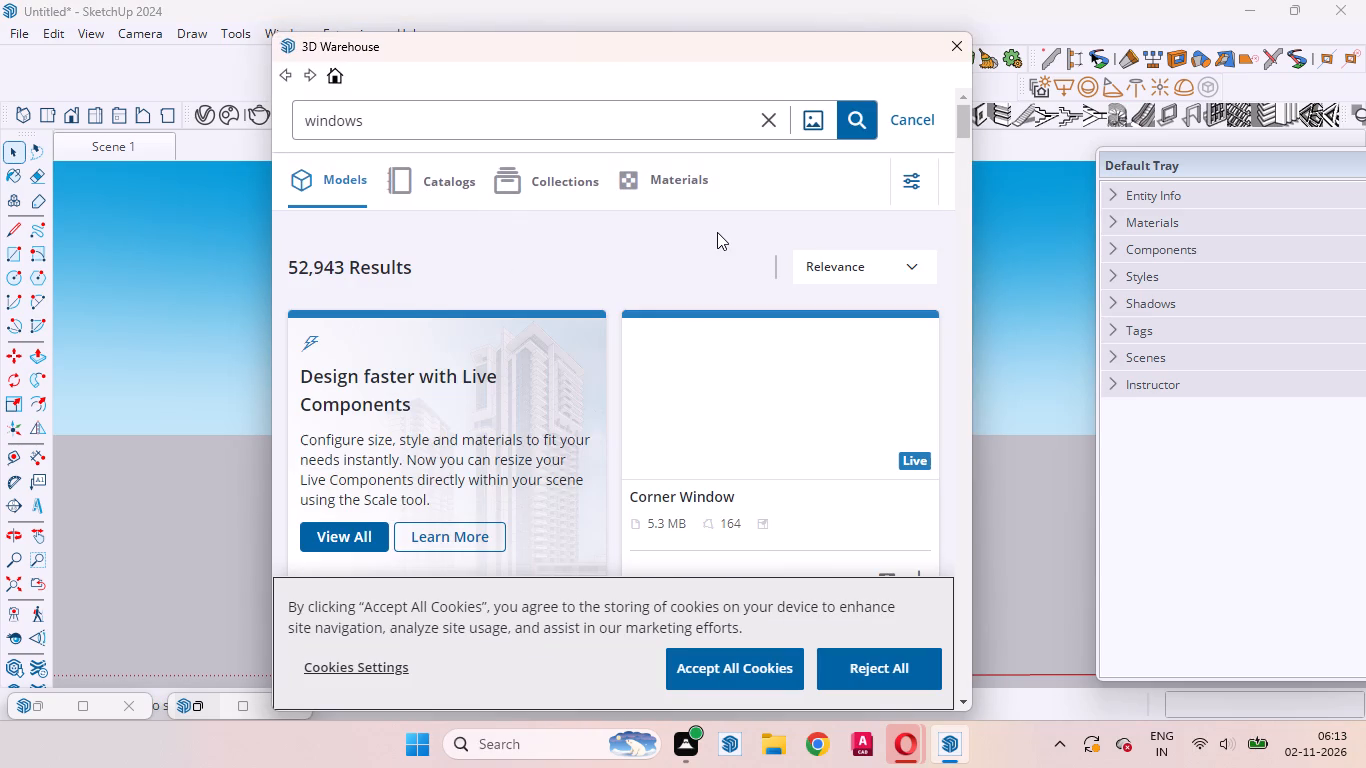
drag(389, 120, 388, 120)
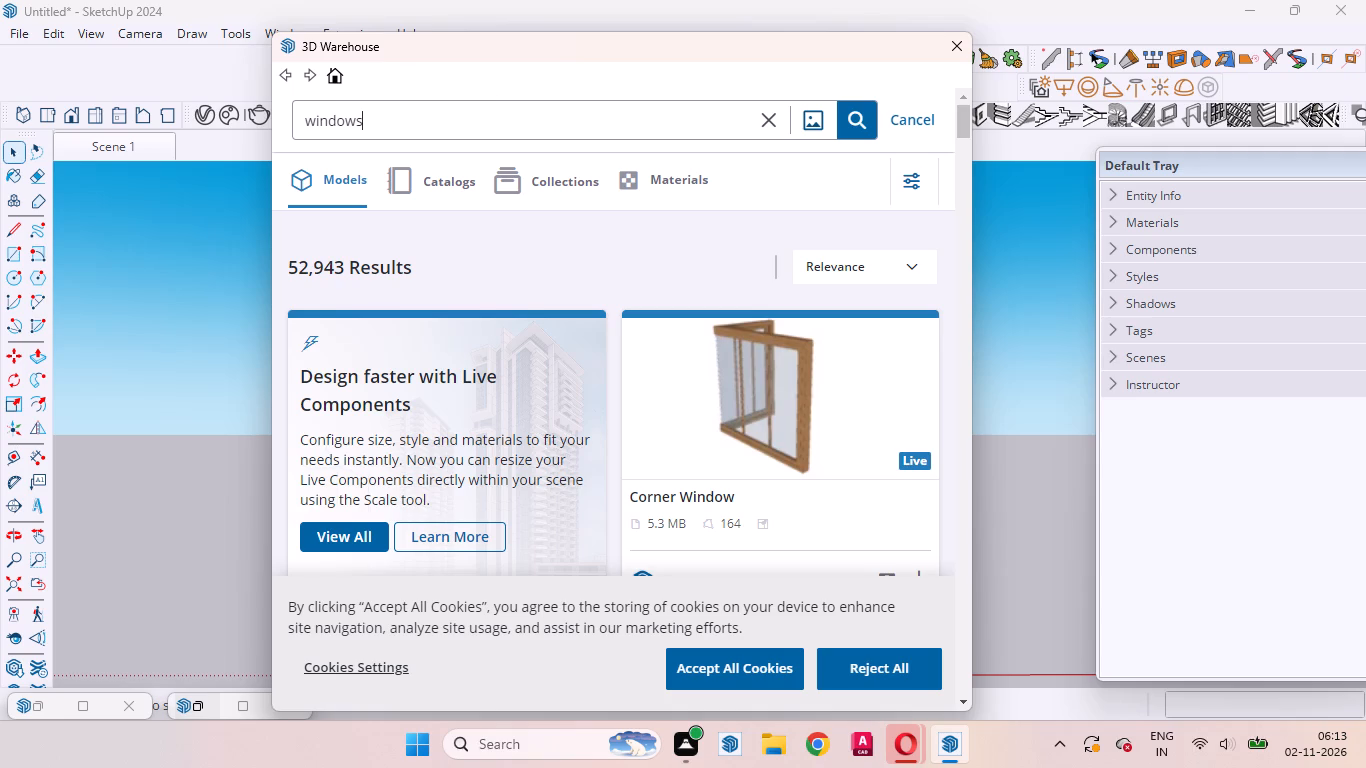
drag(388, 120, 293, 110)
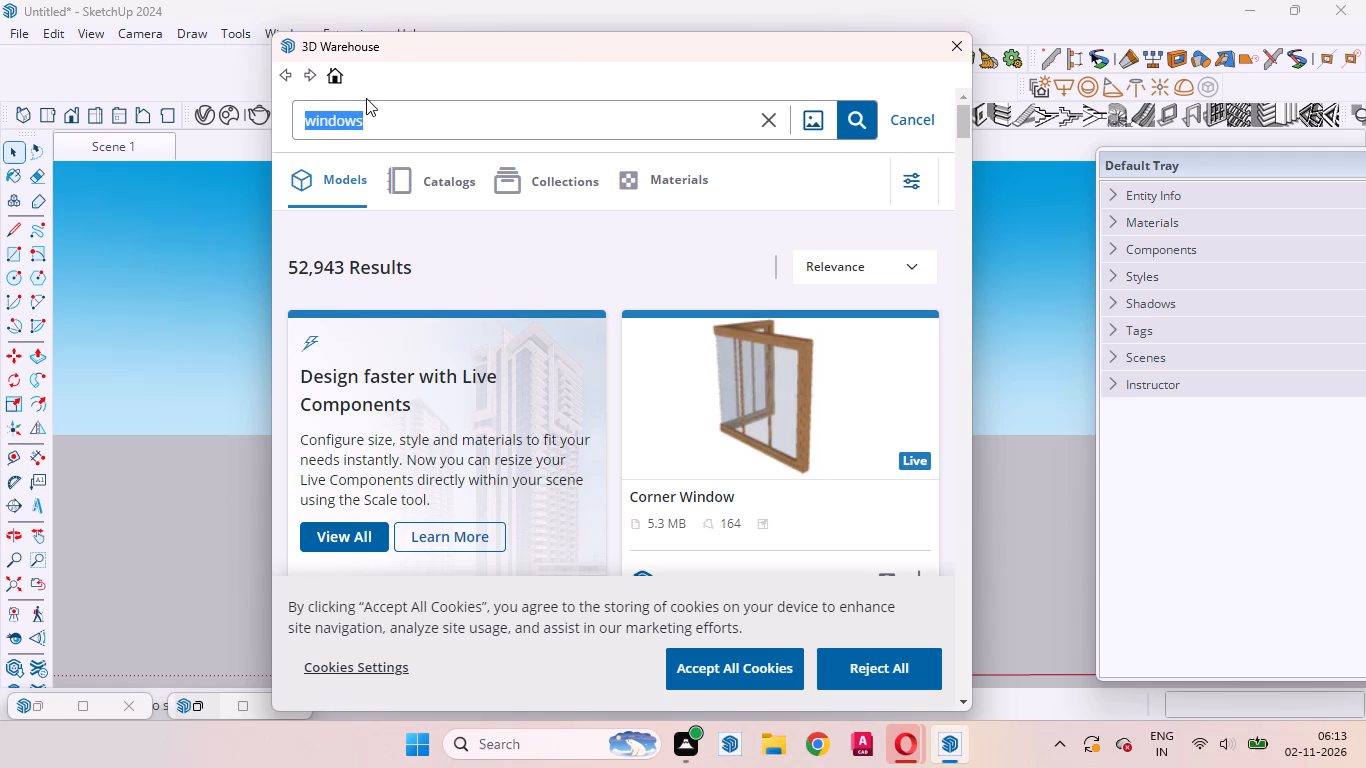
key(BackSpace)
text(pl)
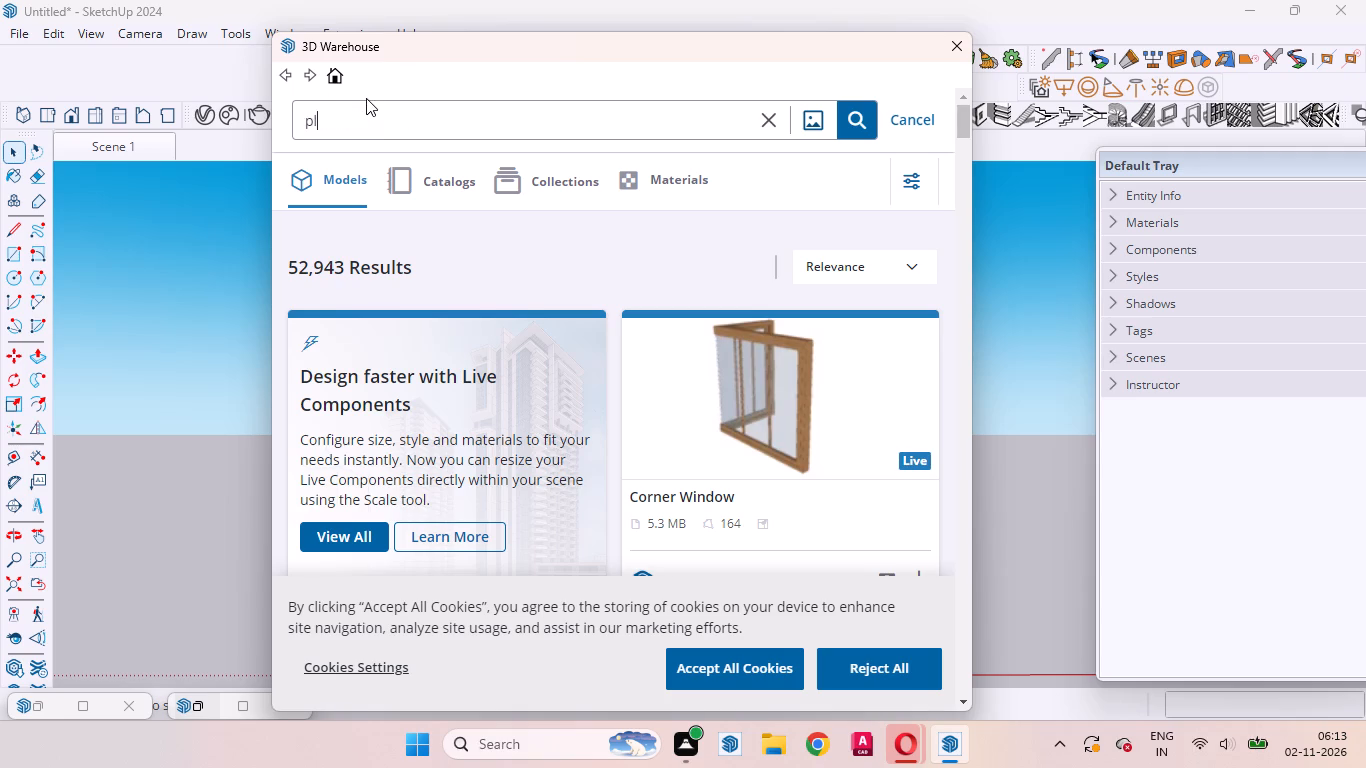
text(ants)
key(Return)
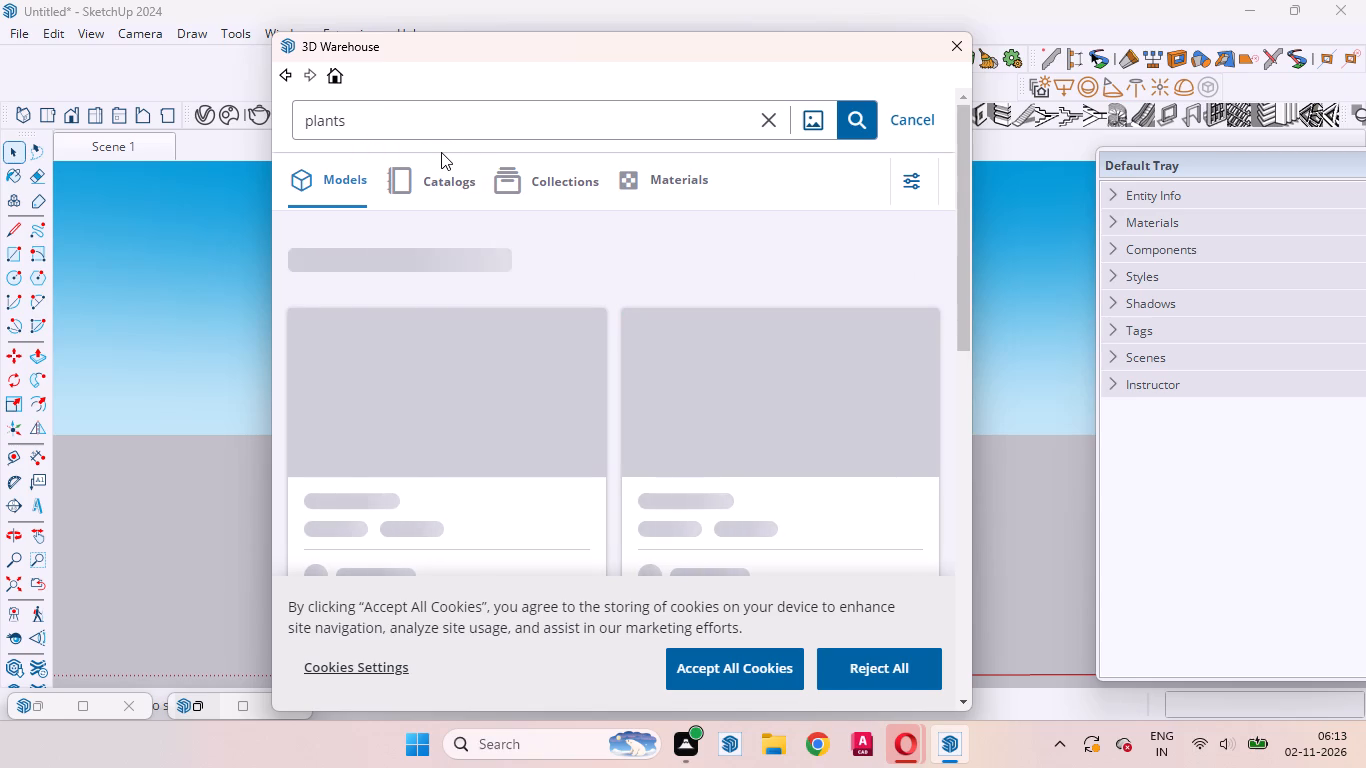
scroll(553, 319, down, 2)
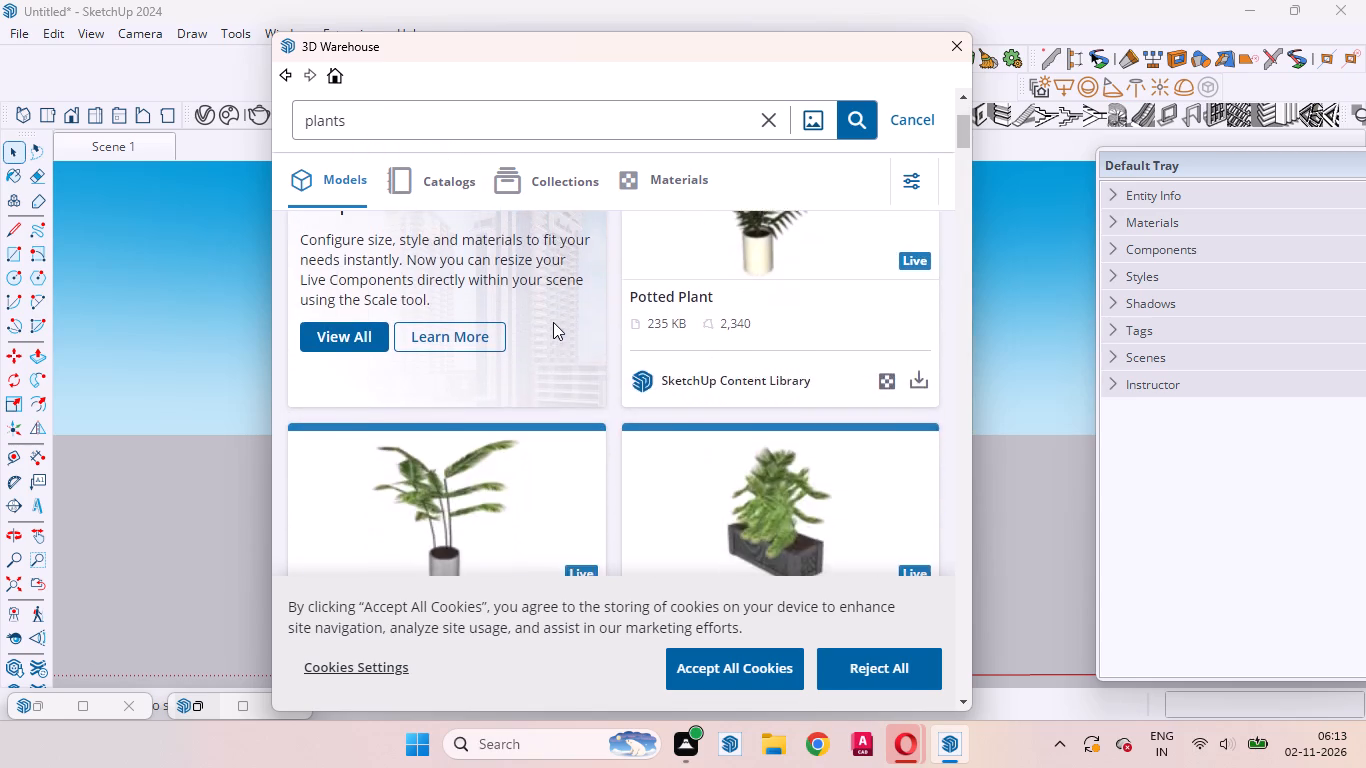
scroll(553, 324, down, 7)
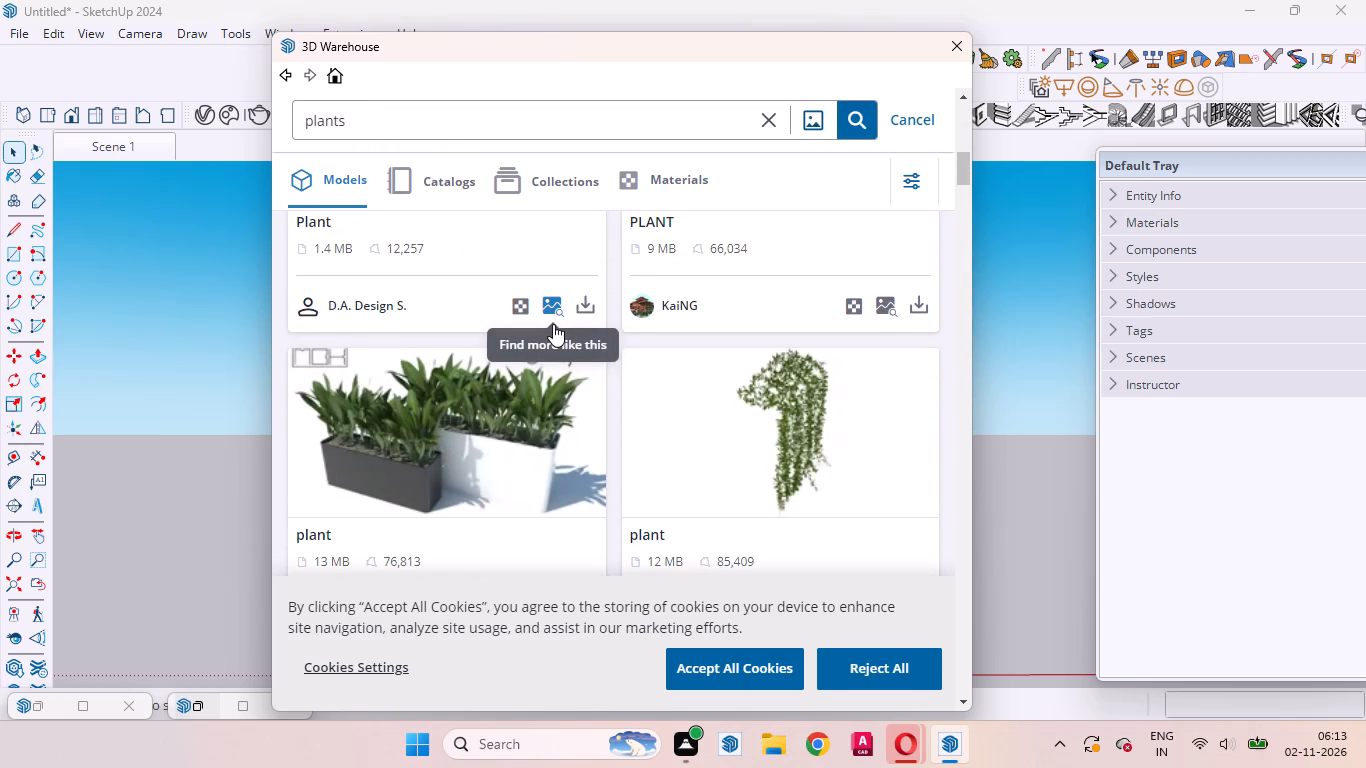
scroll(563, 317, down, 1)
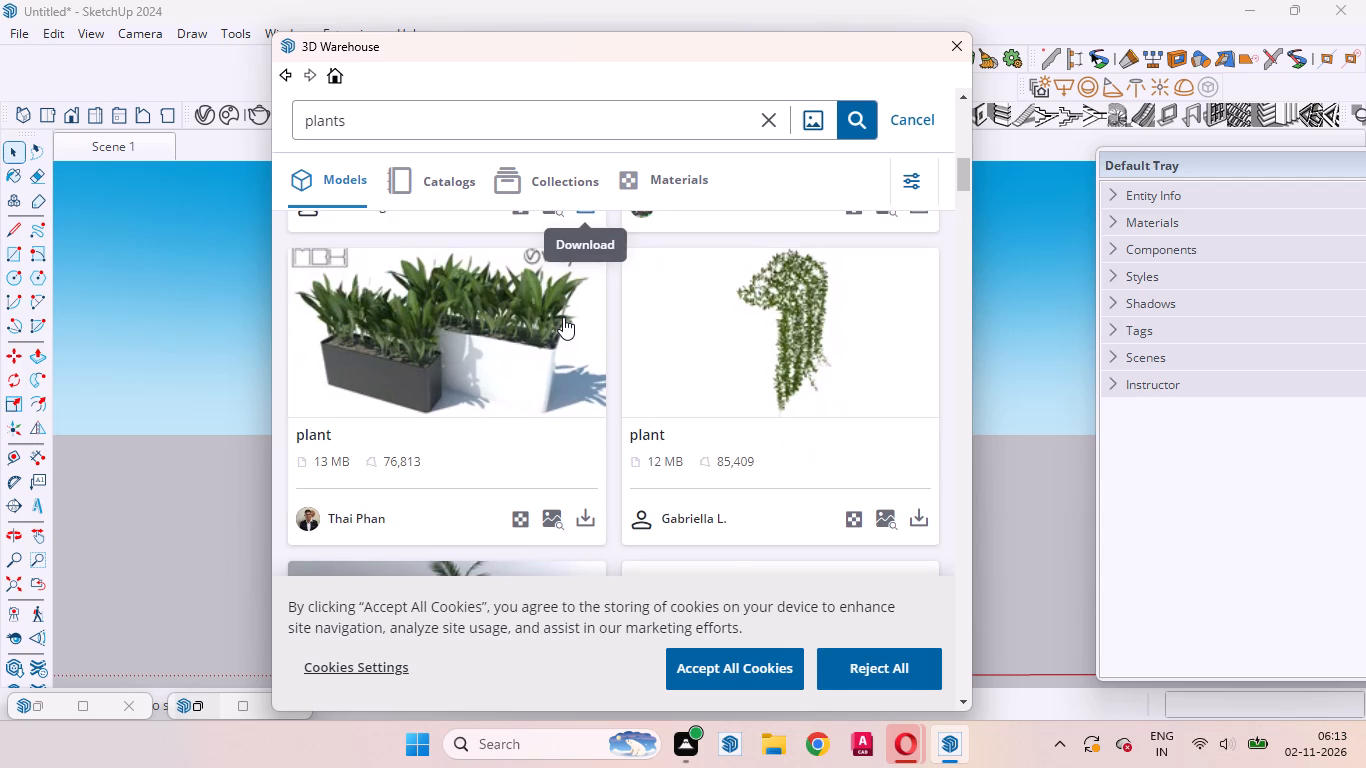
scroll(563, 317, down, 4)
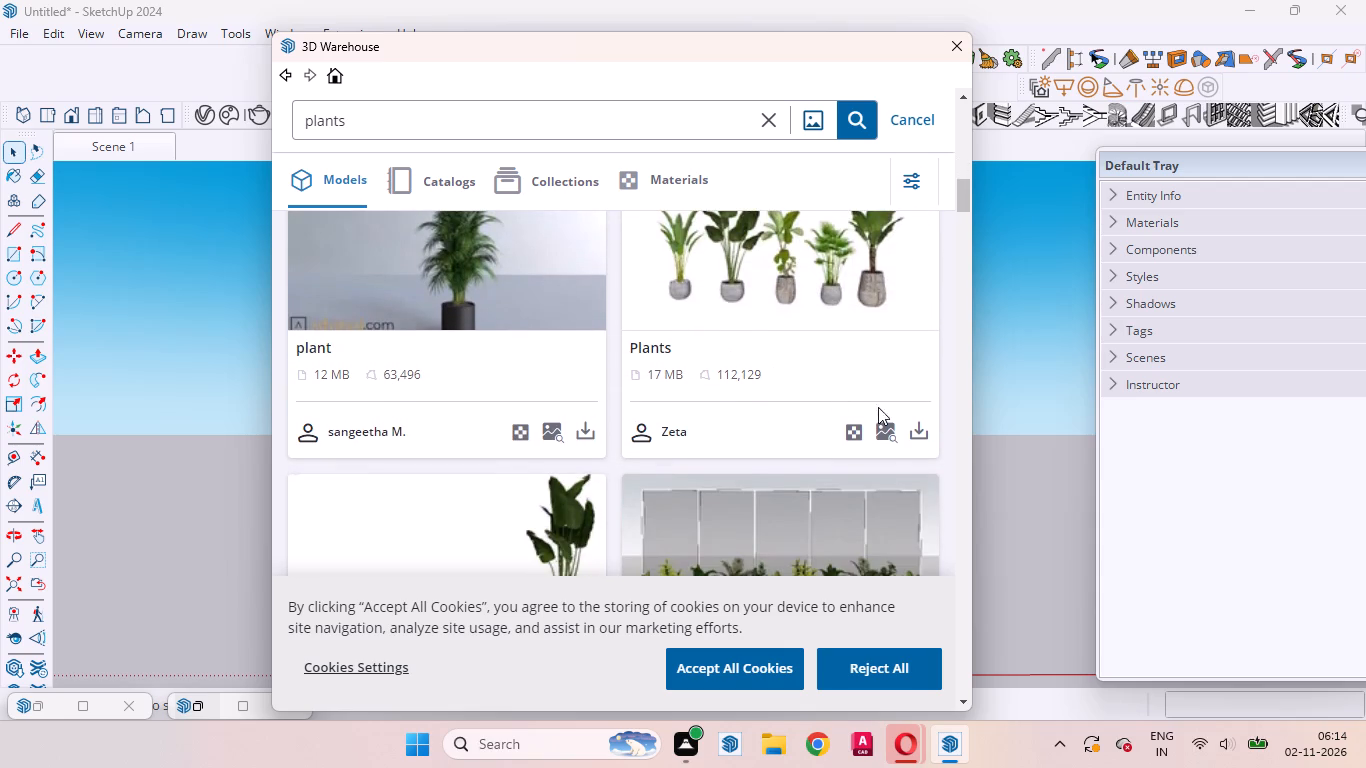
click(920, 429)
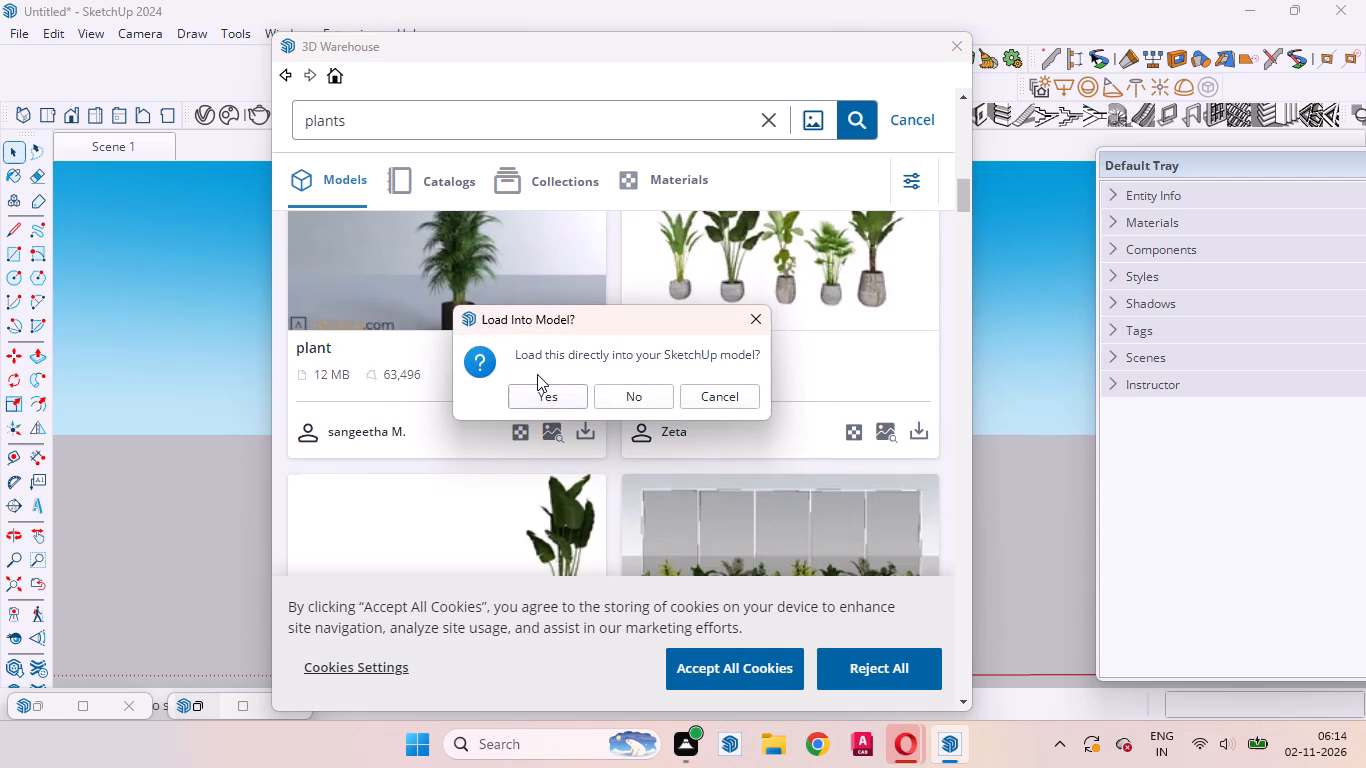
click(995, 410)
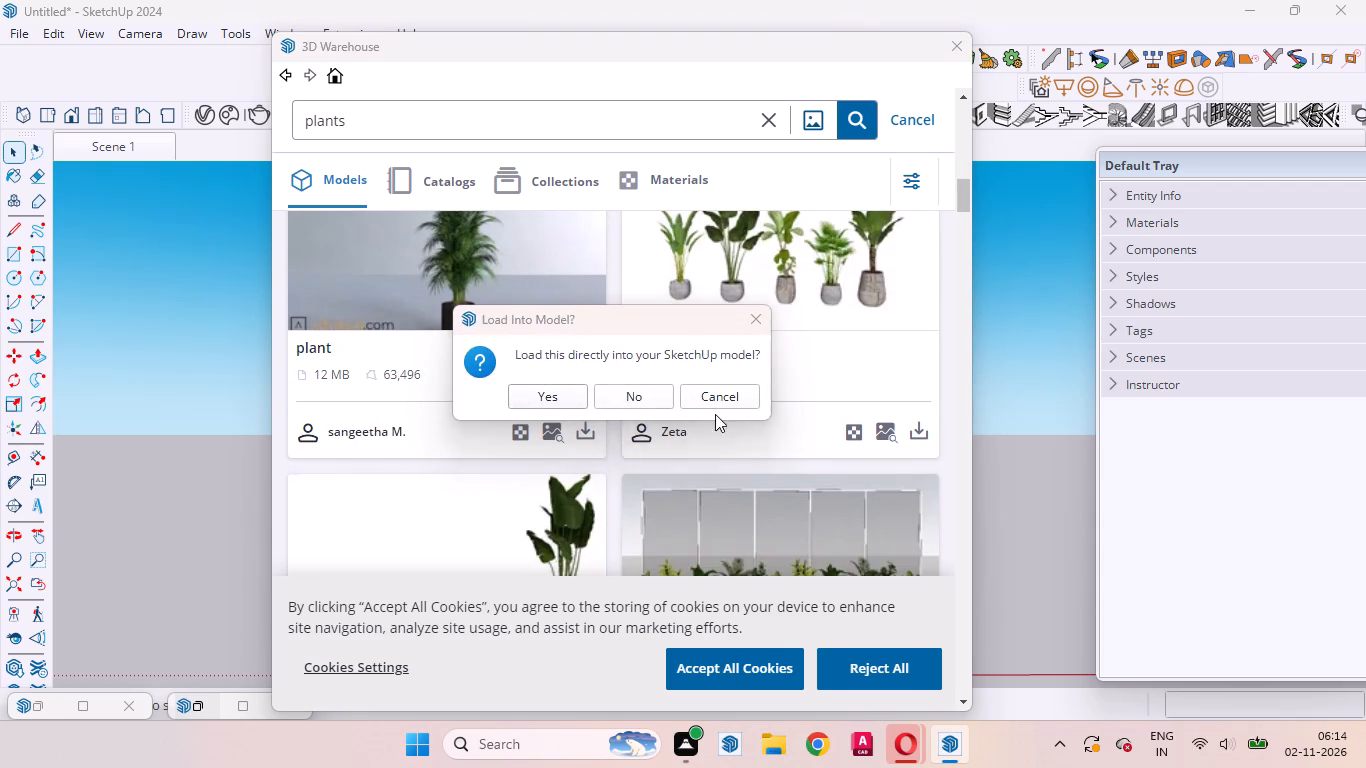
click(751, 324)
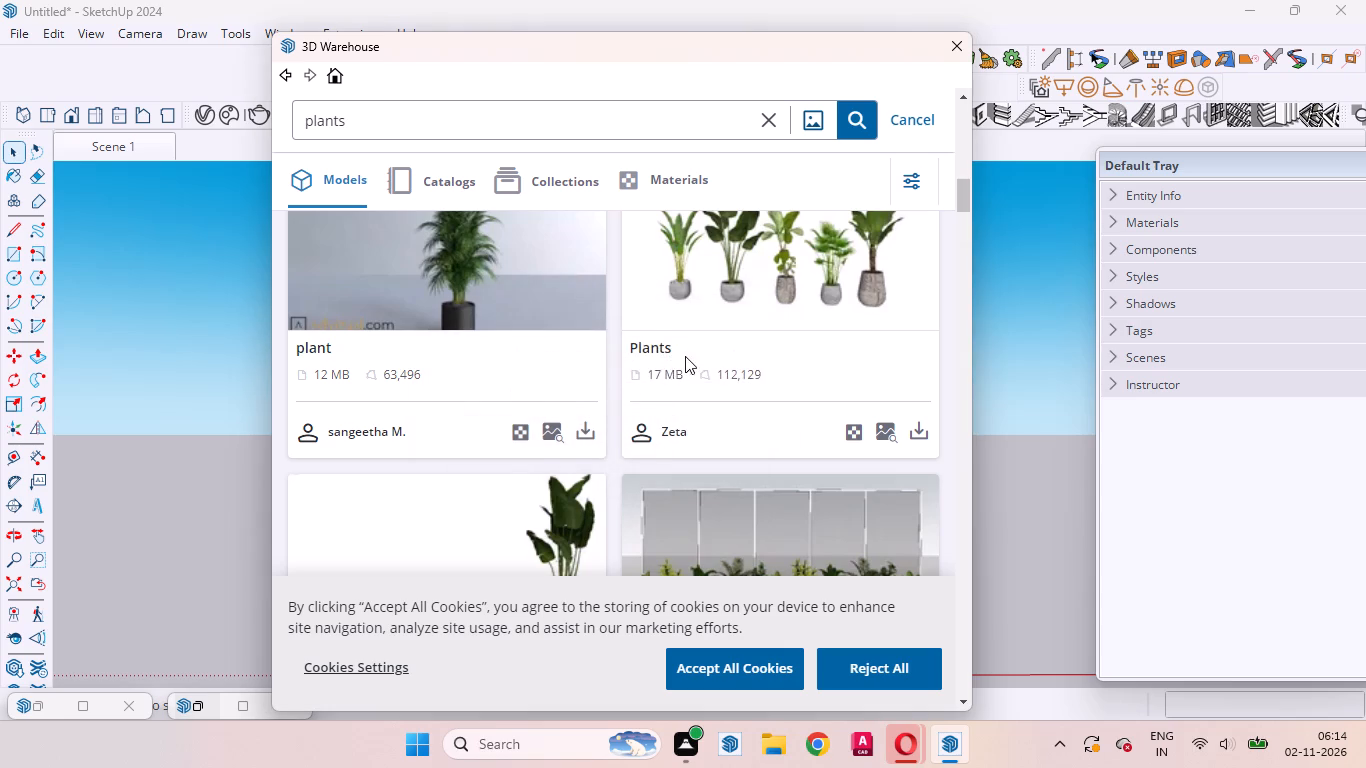
Load the 17 MB Plants model with five potted plants directly into the model and place it beside the house.
scroll(687, 354, down, 2)
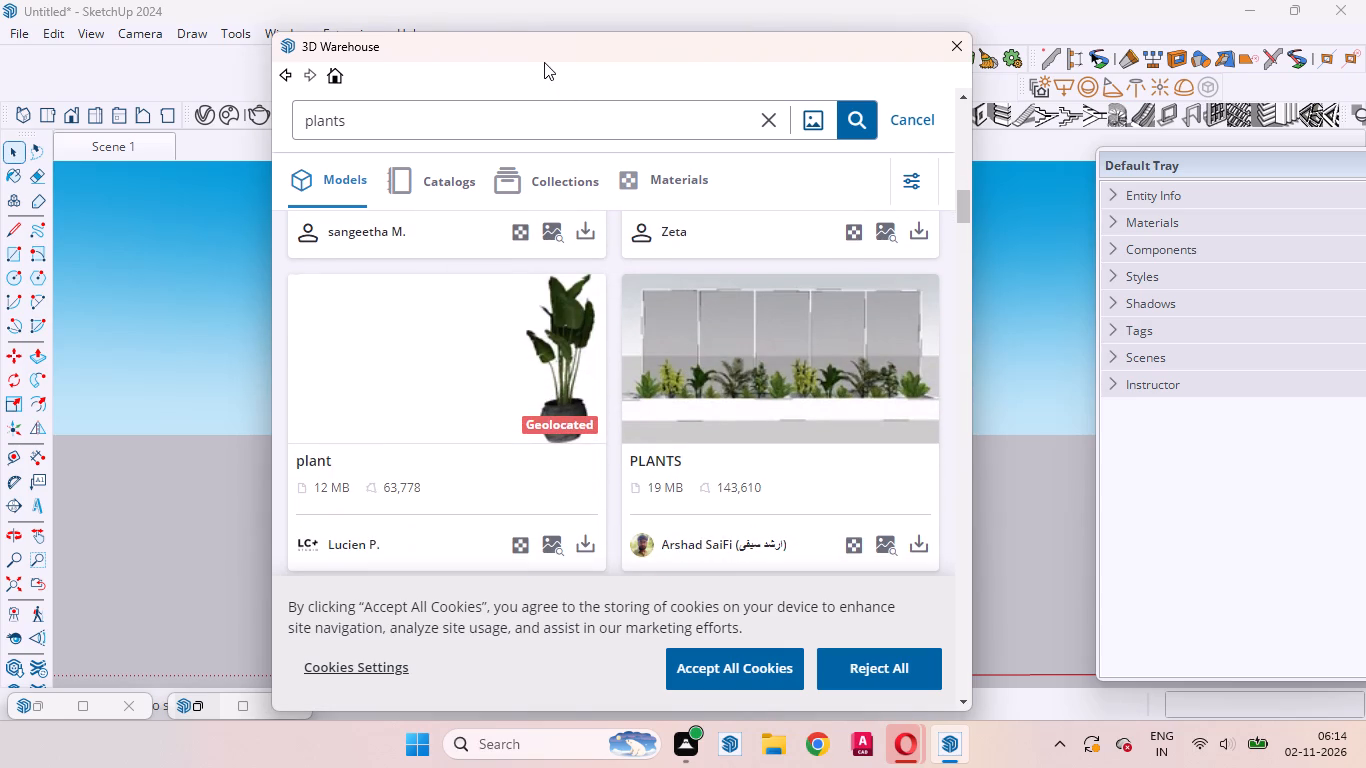
scroll(852, 338, up, 2)
scroll(842, 341, down, 1)
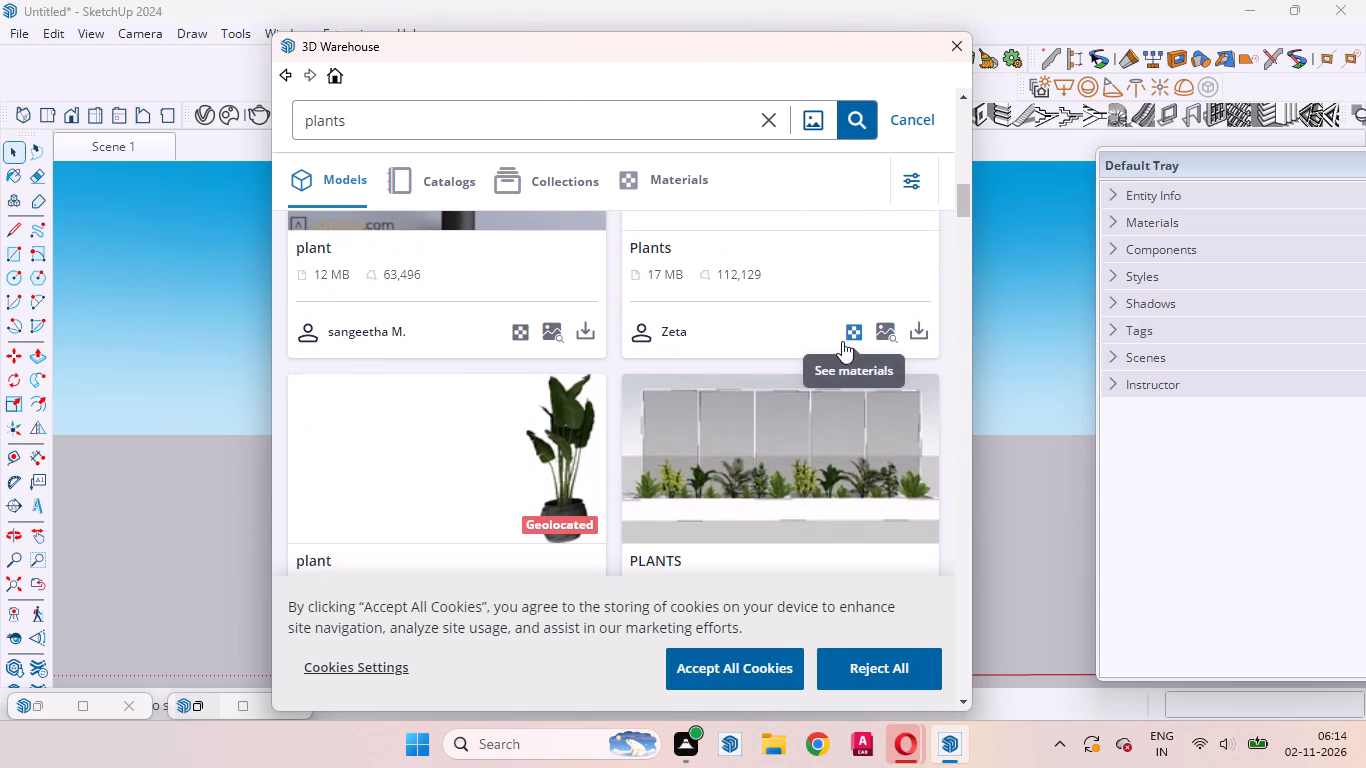
scroll(818, 355, up, 2)
scroll(913, 430, down, 1)
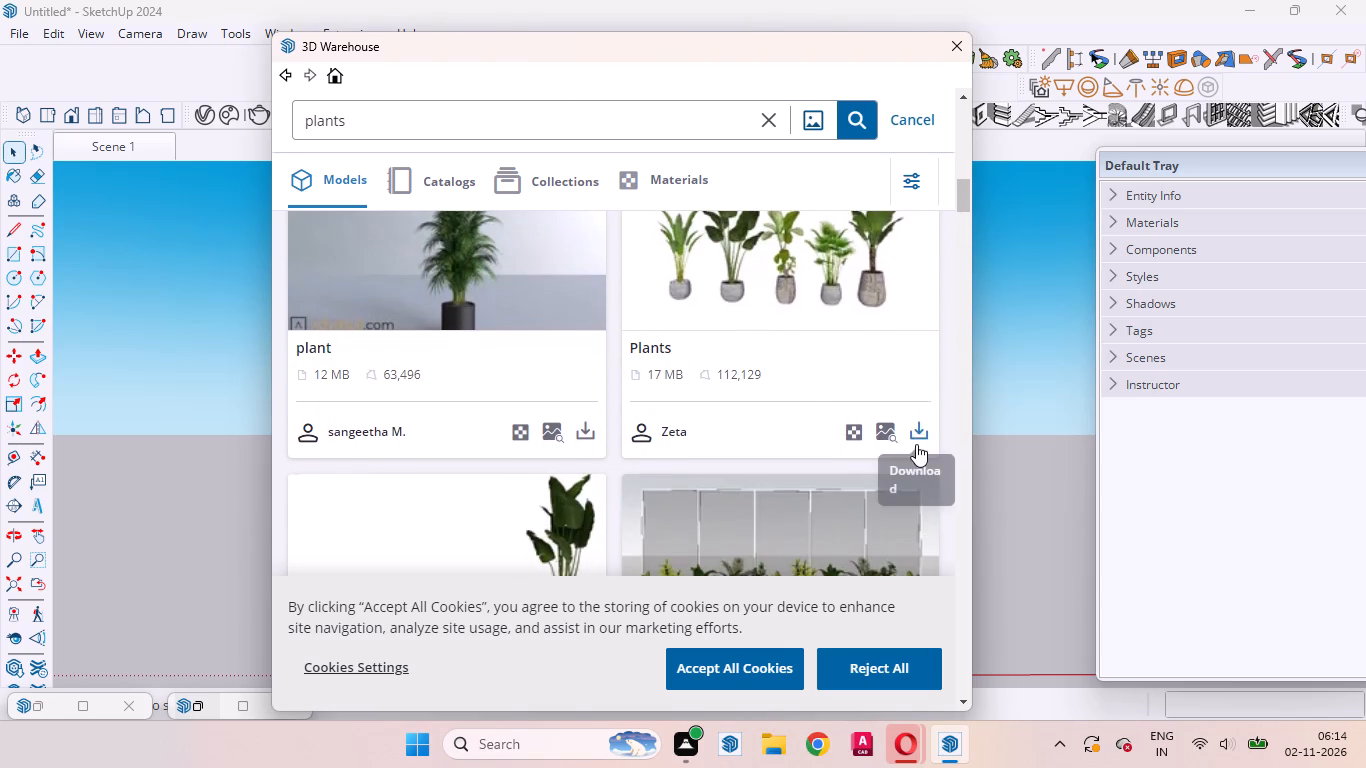
click(916, 439)
click(570, 404)
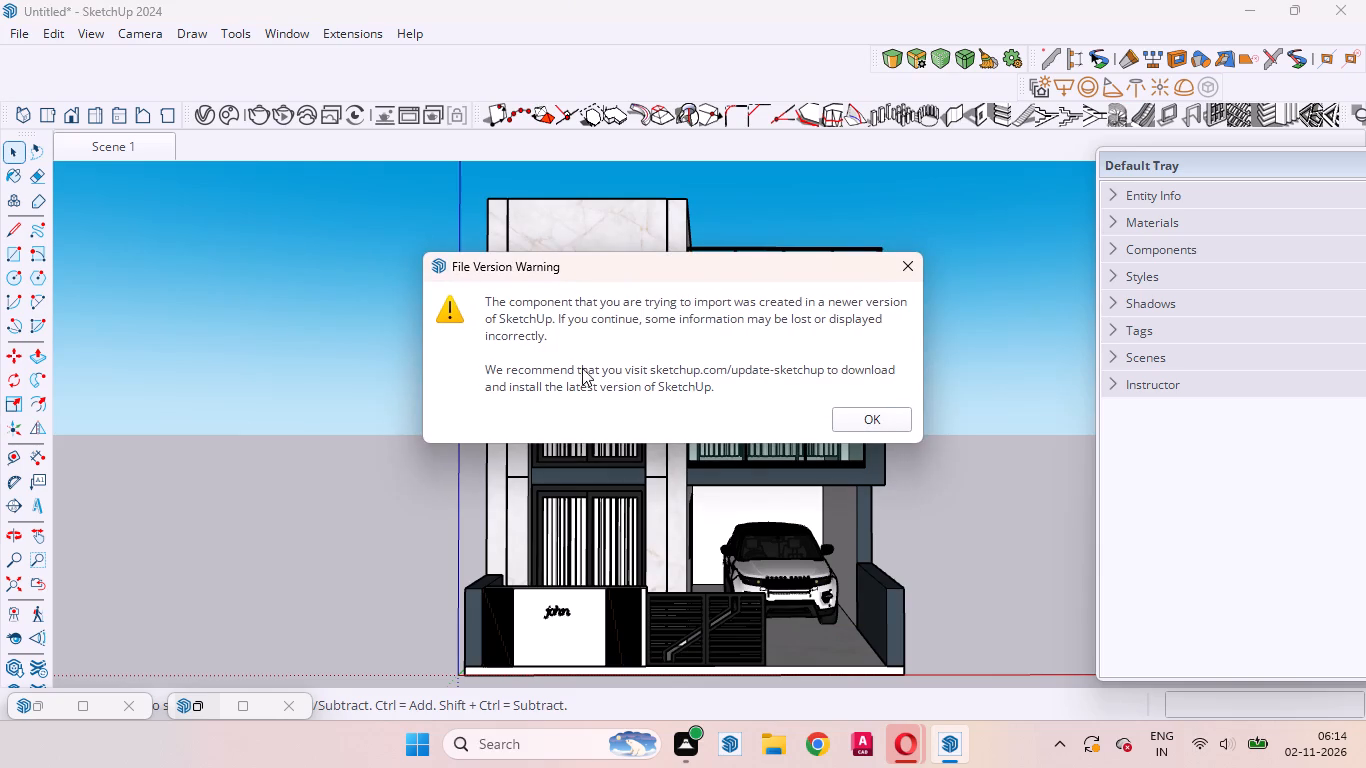
click(873, 416)
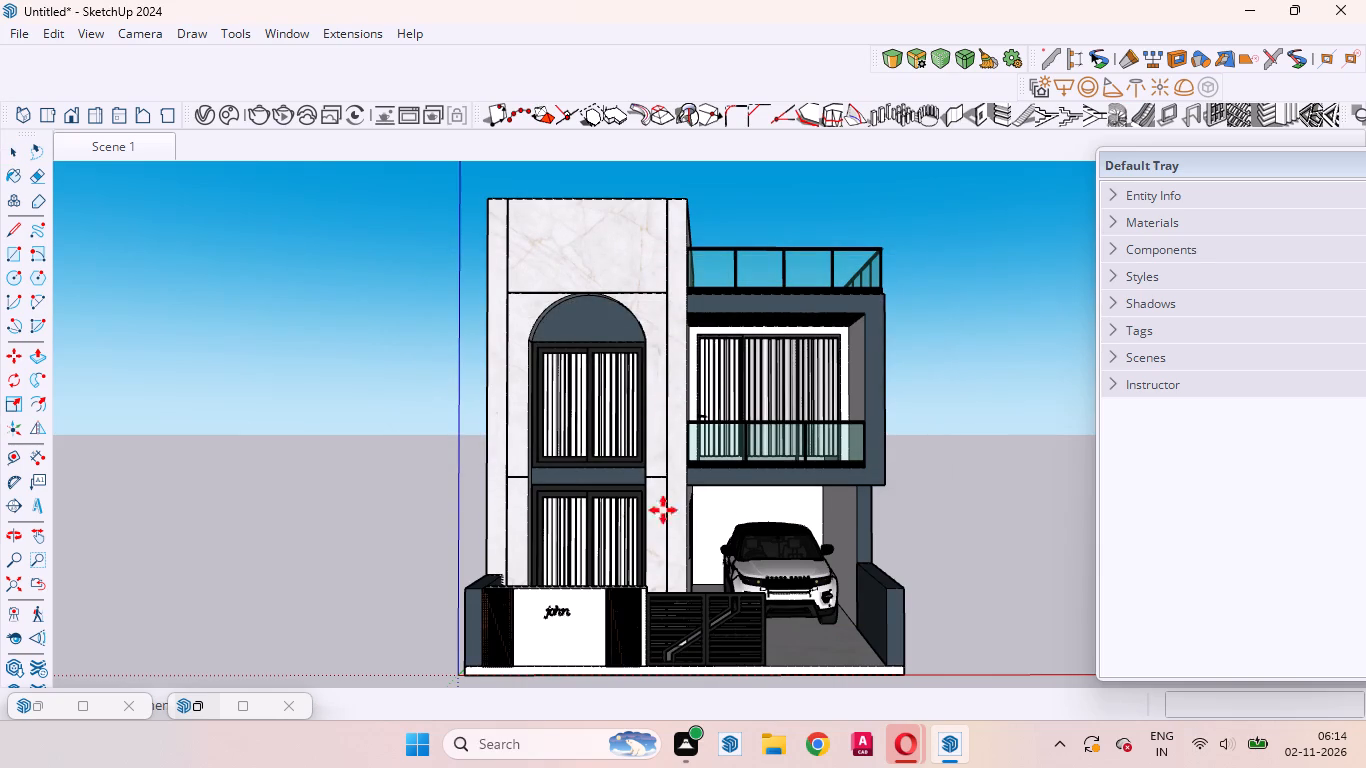
scroll(589, 514, down, 20)
scroll(589, 514, down, 11)
scroll(496, 523, down, 17)
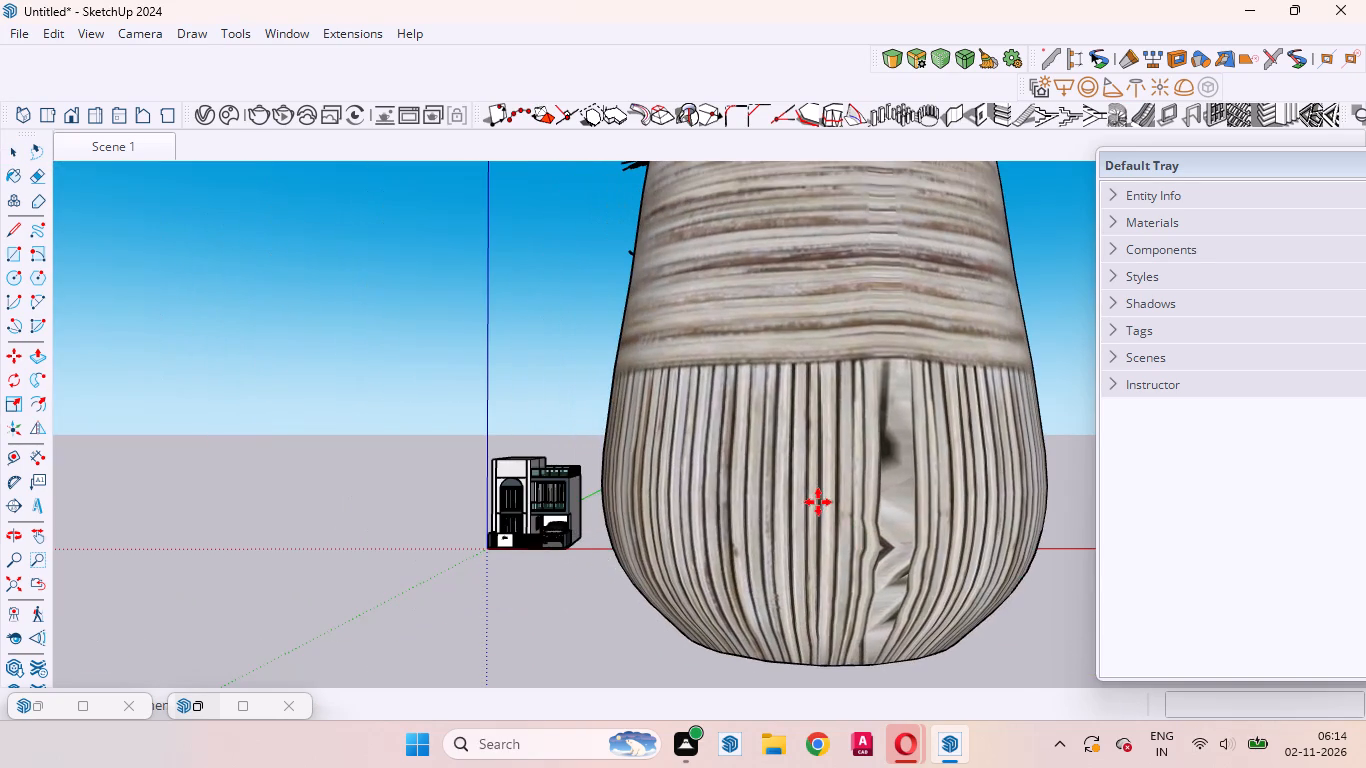
click(819, 502)
Scale the oversized potted plant set down uniformly from its upper corner to a factor of 0.11.
middle_drag(663, 574, 982, 605)
scroll(985, 582, up, 1)
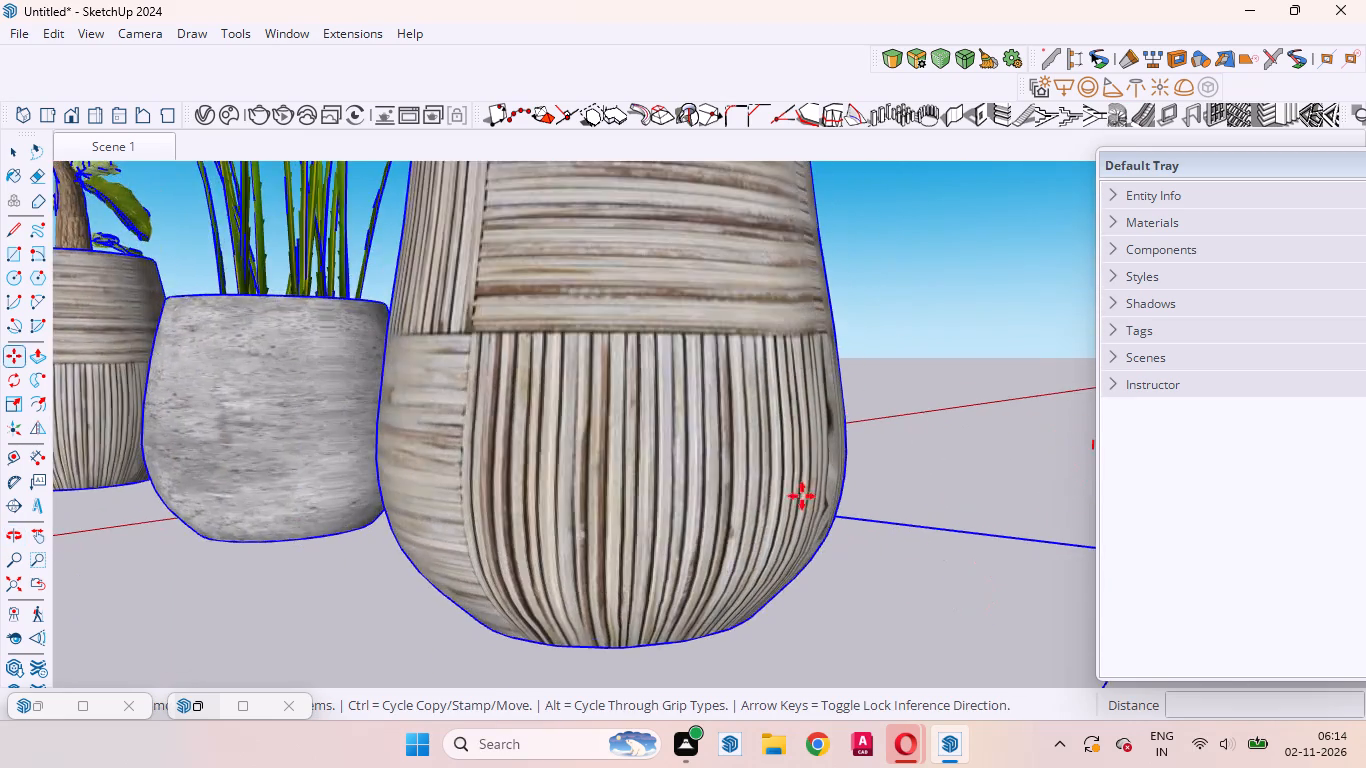
scroll(800, 496, down, 20)
scroll(800, 496, down, 4)
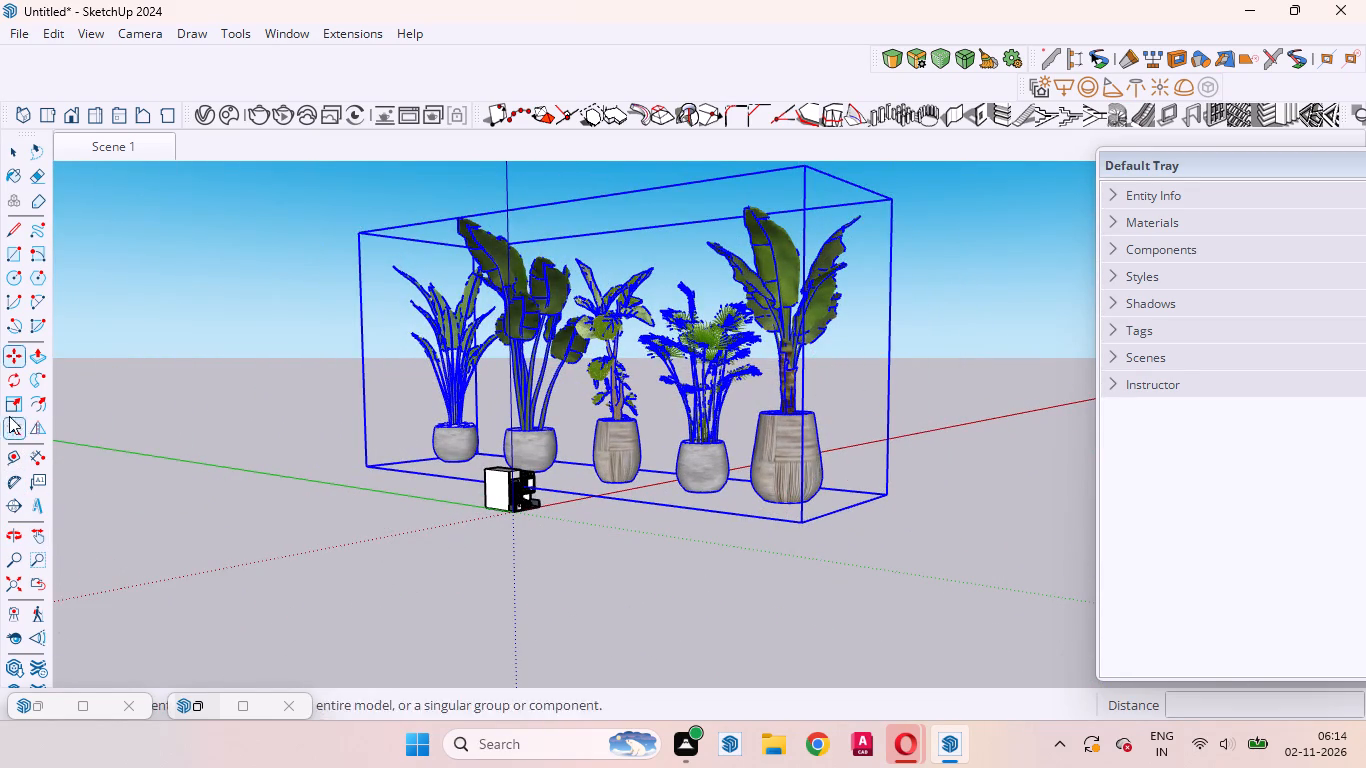
click(9, 395)
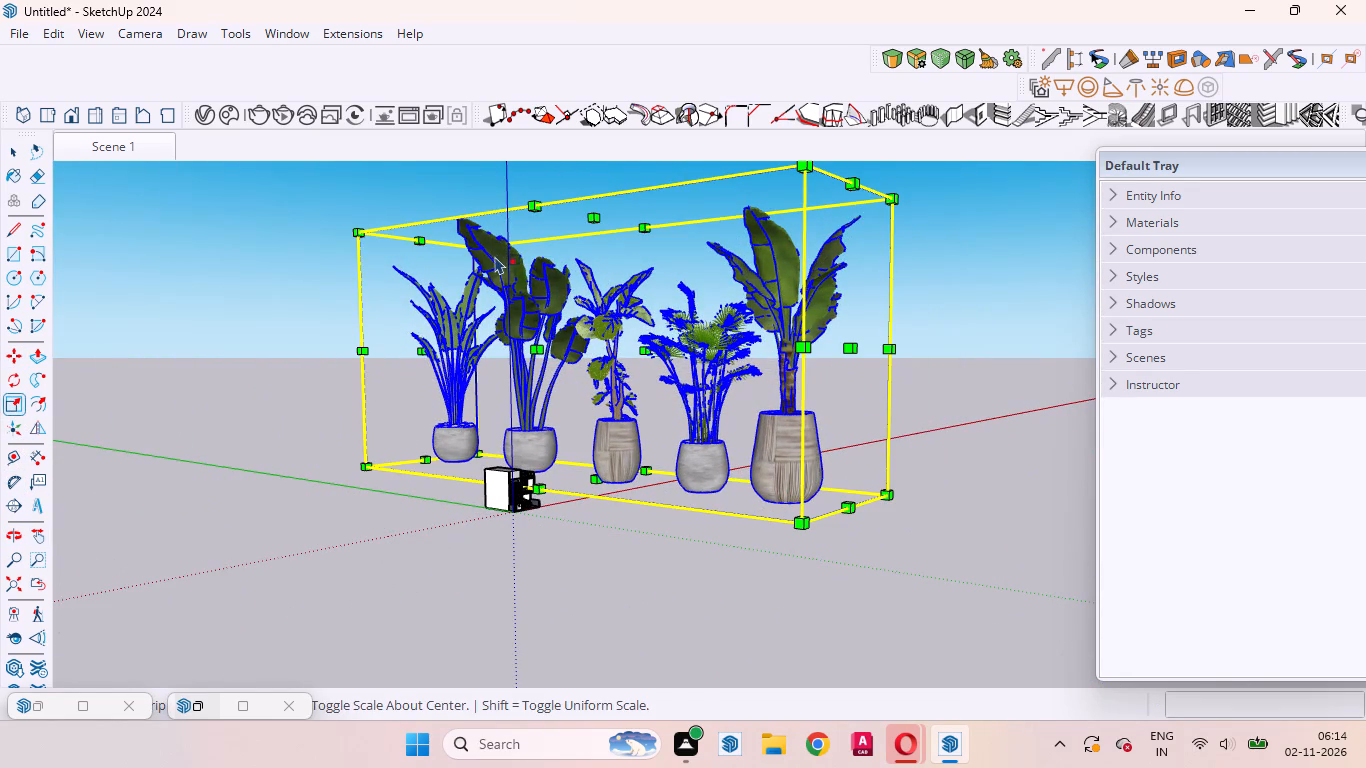
drag(471, 253, 689, 484)
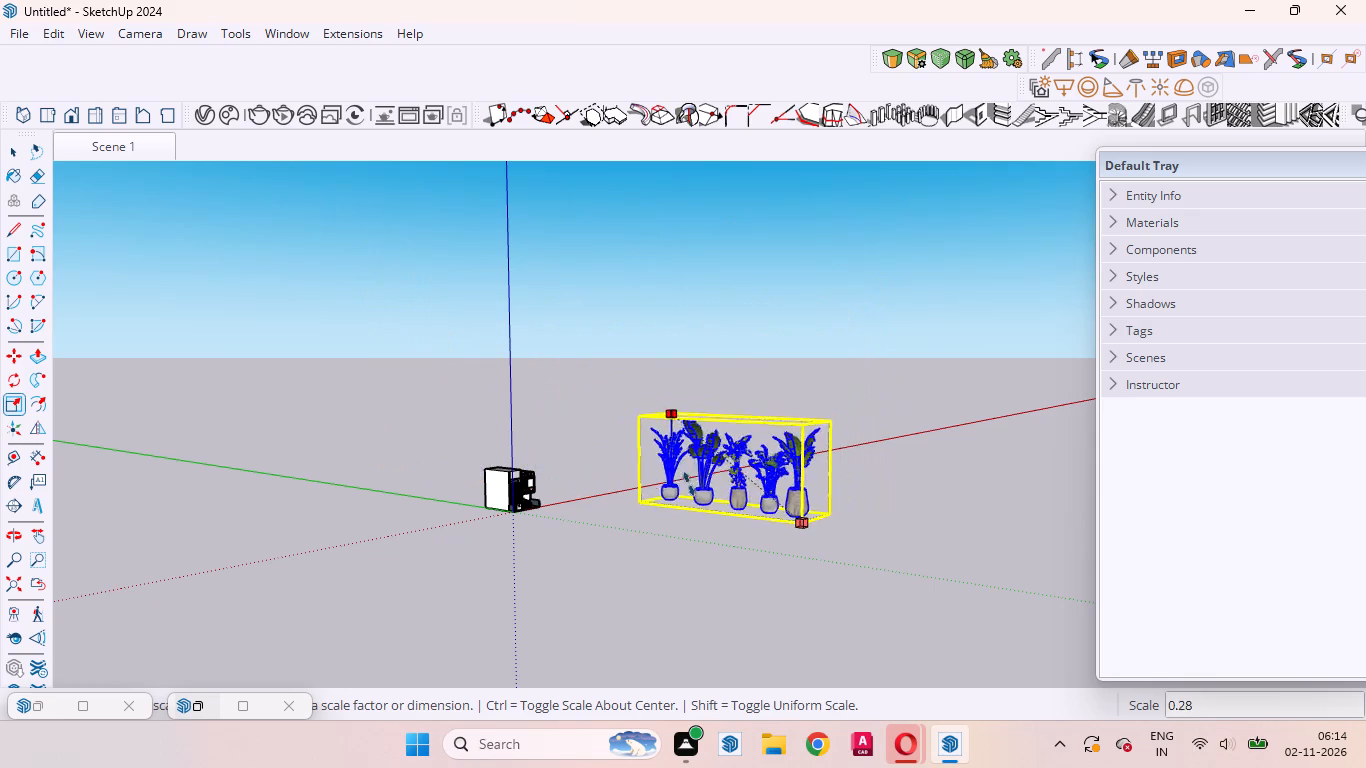
drag(689, 484, 724, 538)
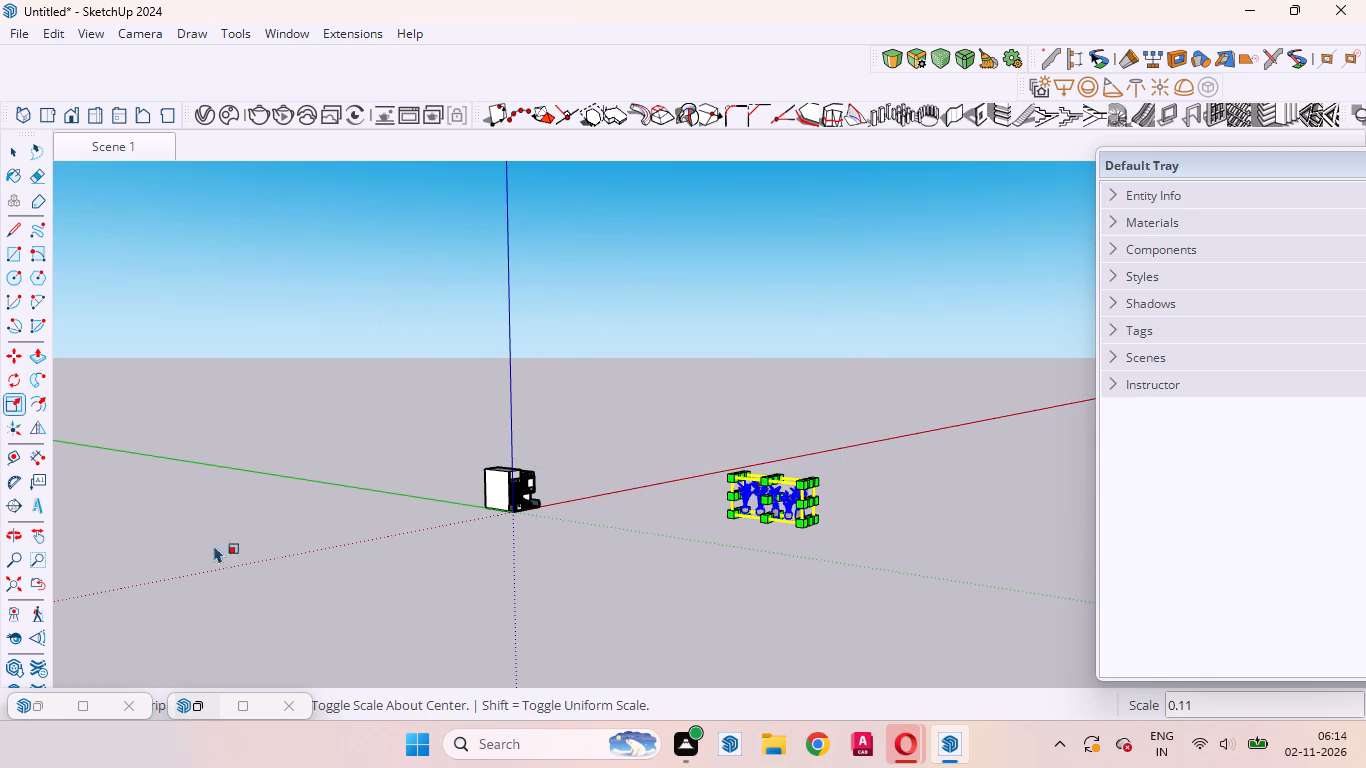
Move the scaled-down plant set across the ground to a spot close to the house.
click(16, 348)
click(758, 535)
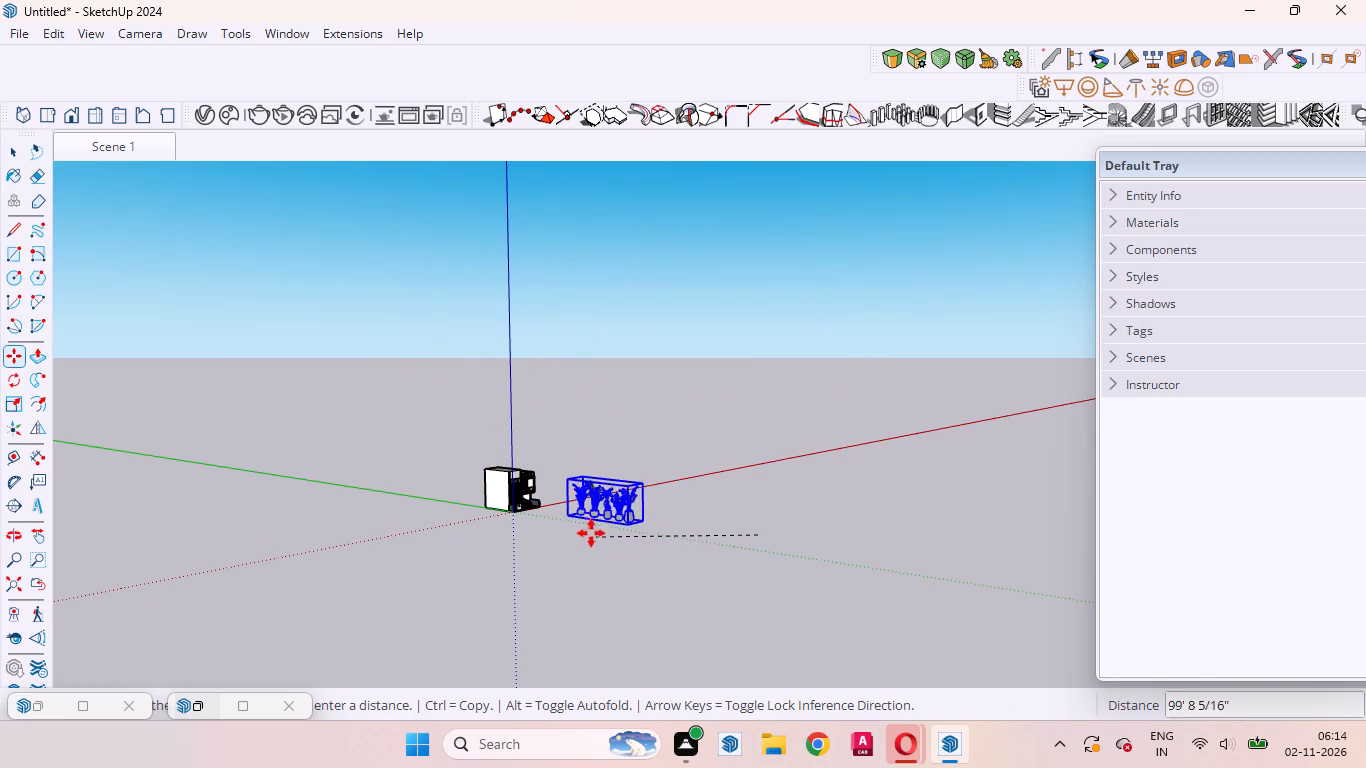
click(582, 520)
scroll(581, 488, up, 7)
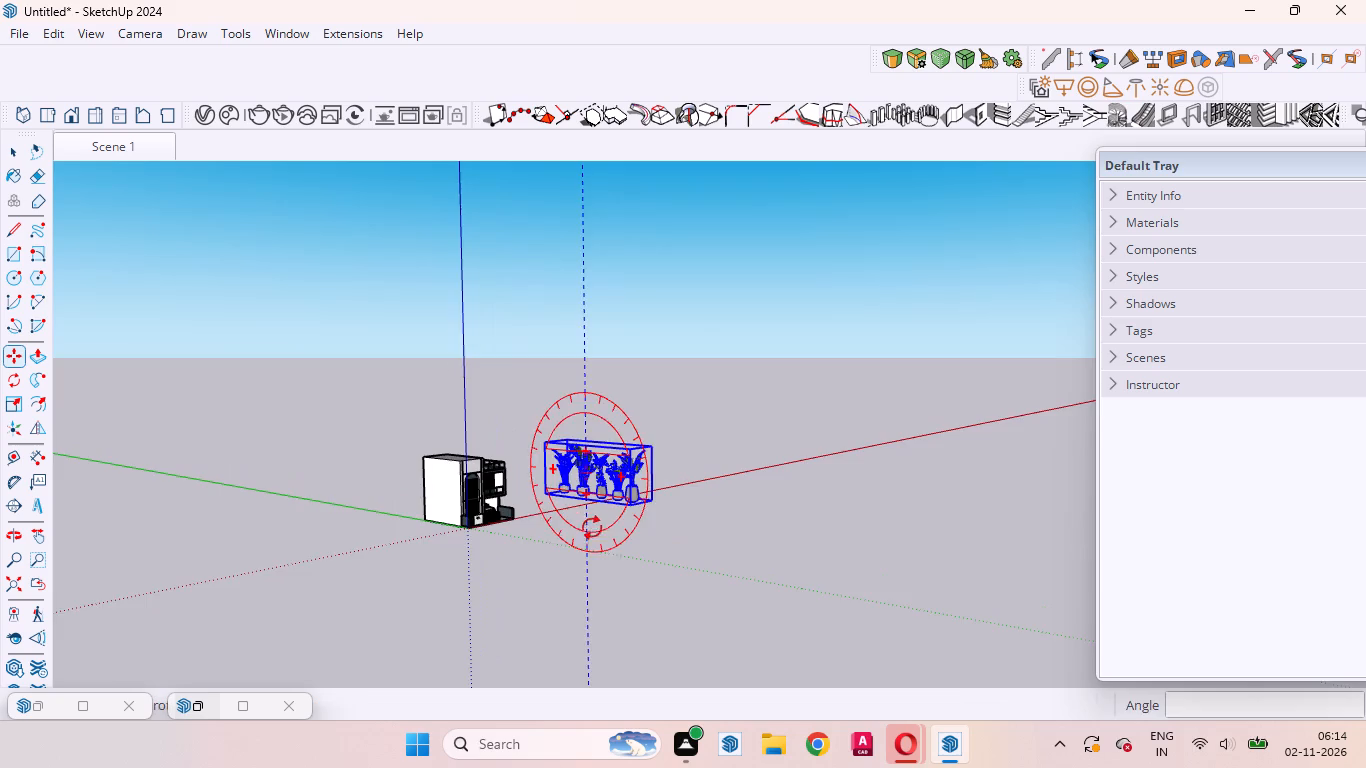
Move the potted plant set across the ground, closer to the house's front corner at the origin.
scroll(592, 528, up, 6)
middle_drag(598, 584, 424, 548)
middle_drag(605, 605, 957, 668)
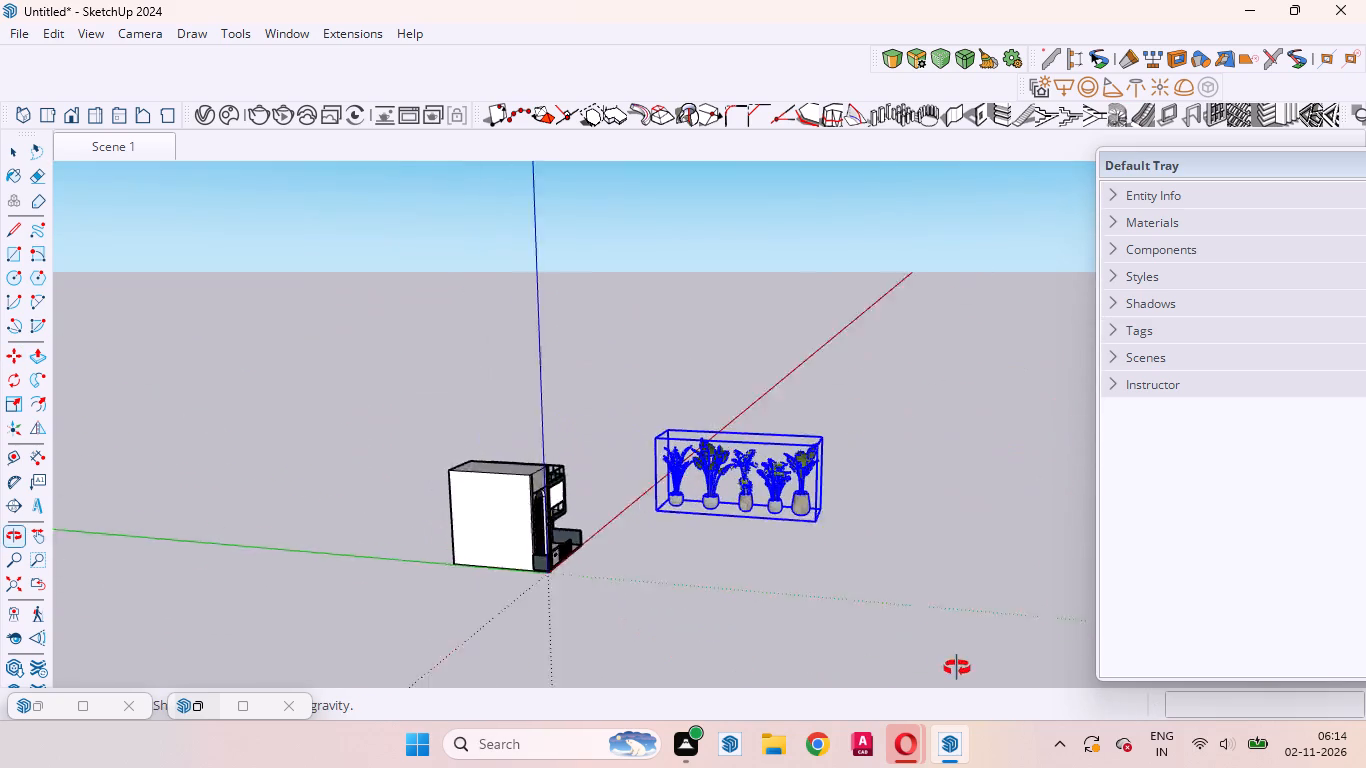
middle_drag(957, 668, 1045, 665)
click(739, 507)
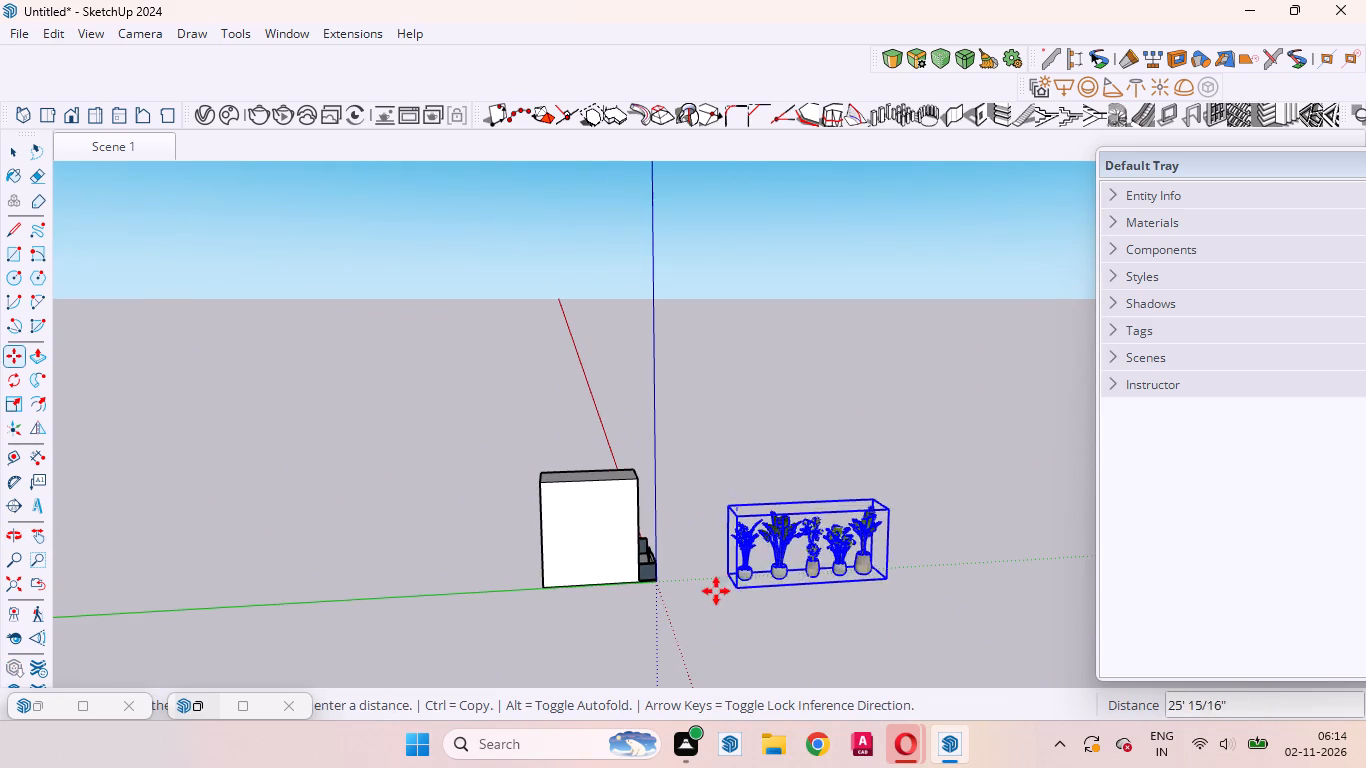
click(707, 591)
Move the plant set about 63' from its lower corner so it sits against the house's front corner.
middle_drag(751, 653, 459, 702)
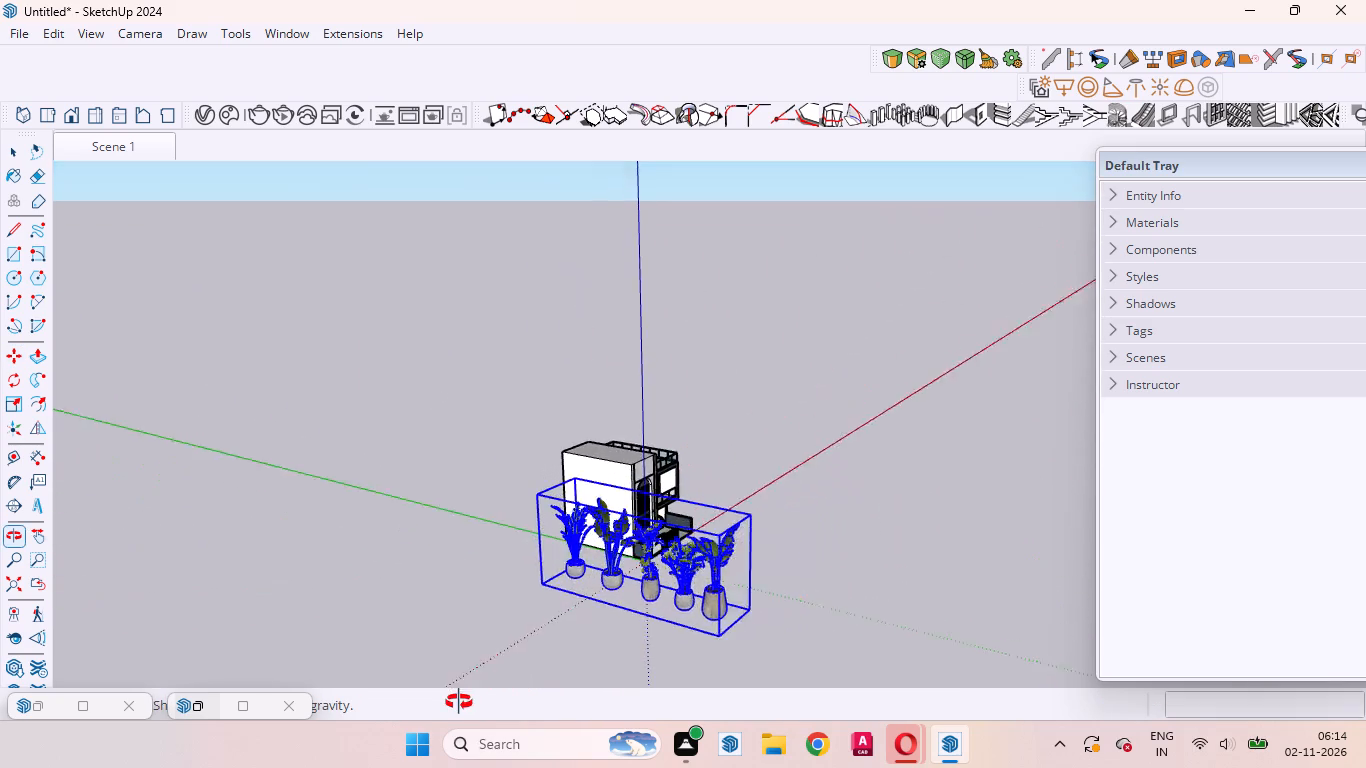
middle_drag(459, 702, 455, 706)
scroll(716, 488, down, 10)
scroll(837, 523, up, 1)
middle_drag(702, 629, 456, 622)
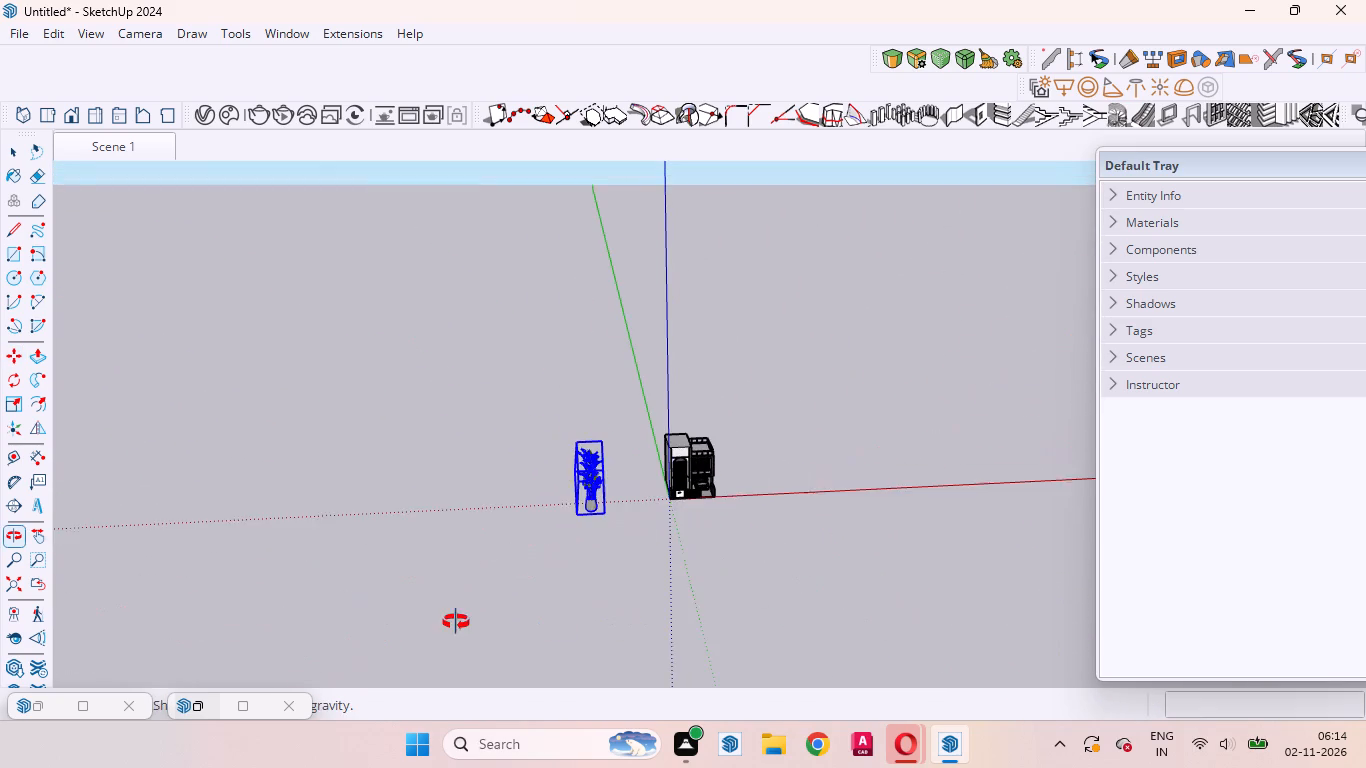
middle_drag(456, 622, 454, 621)
scroll(737, 349, up, 1)
scroll(749, 410, down, 6)
scroll(807, 474, up, 1)
middle_drag(800, 498, 483, 497)
scroll(647, 394, up, 5)
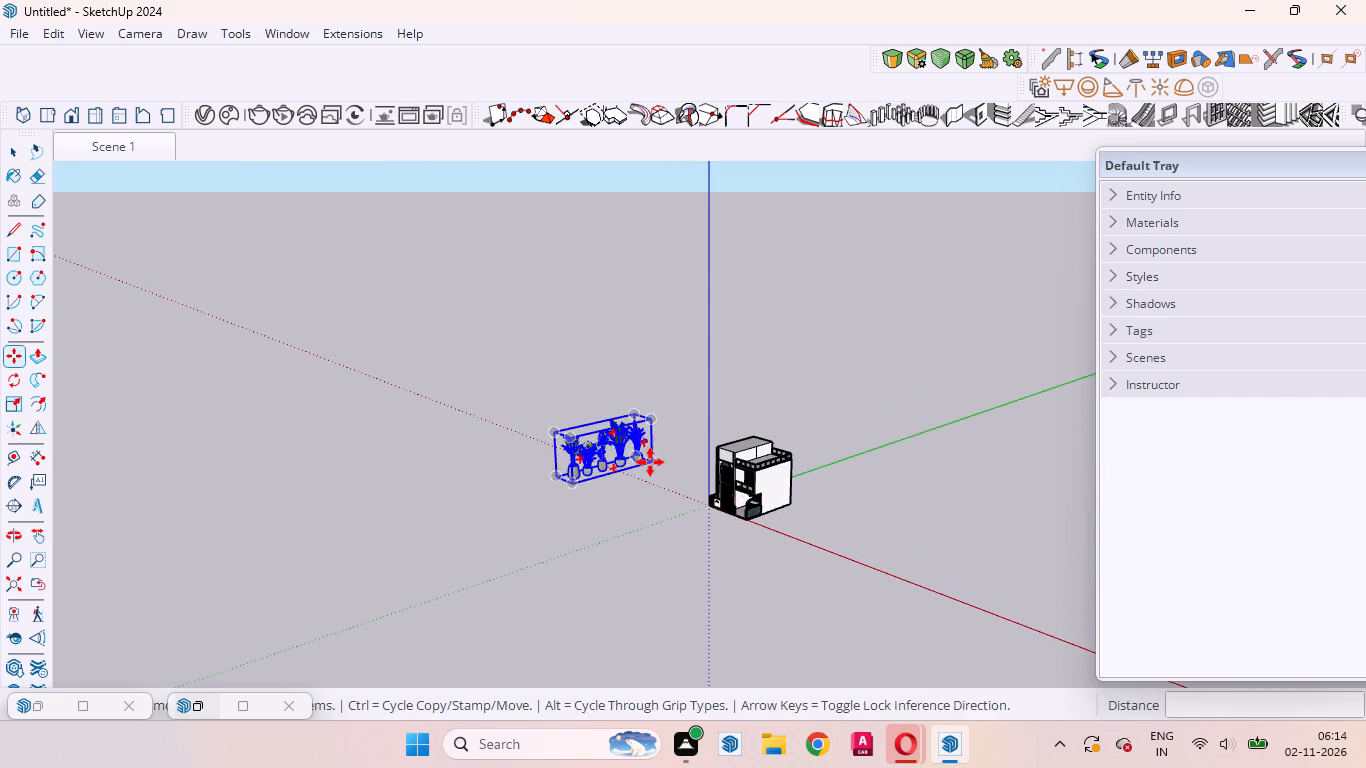
click(649, 466)
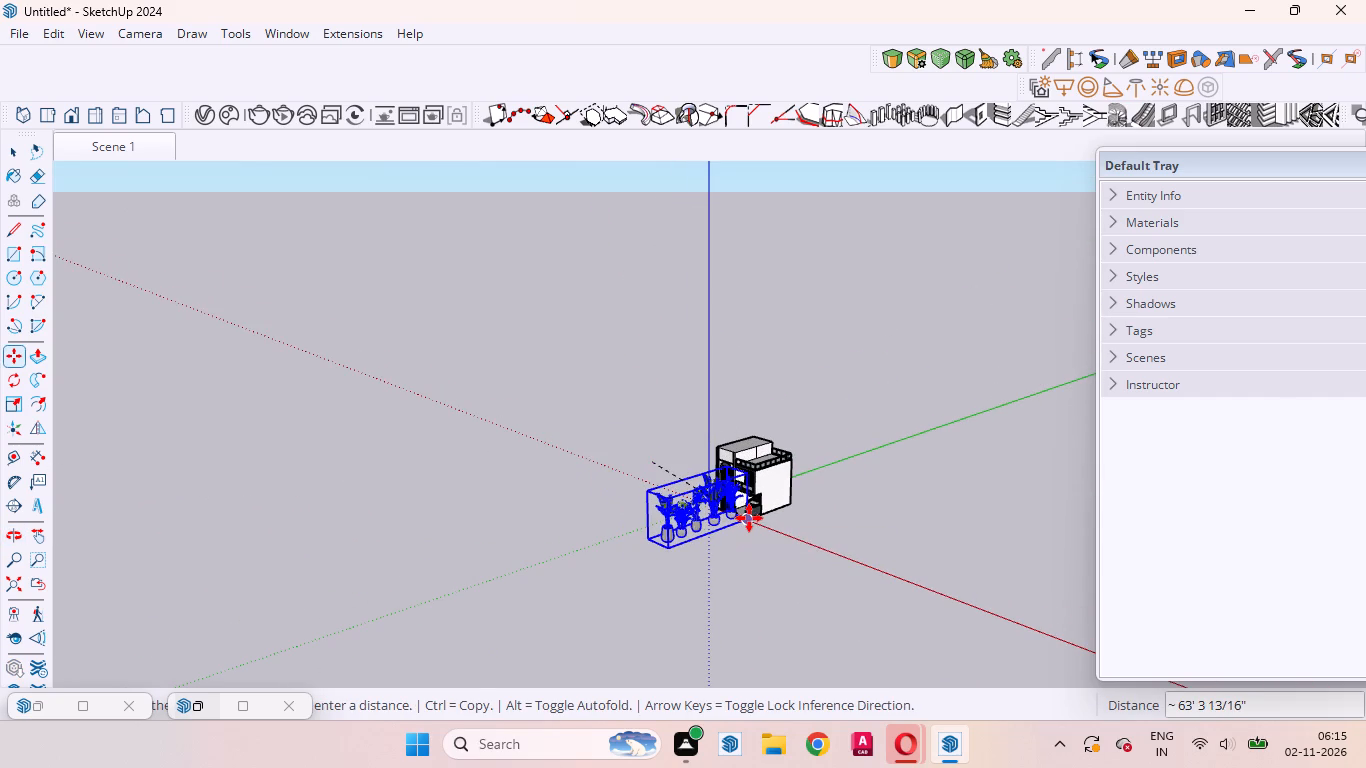
click(749, 518)
Scale the potted plant set down uniformly from its upper corner to a factor of about 0.22.
scroll(745, 517, up, 14)
middle_drag(667, 590, 511, 496)
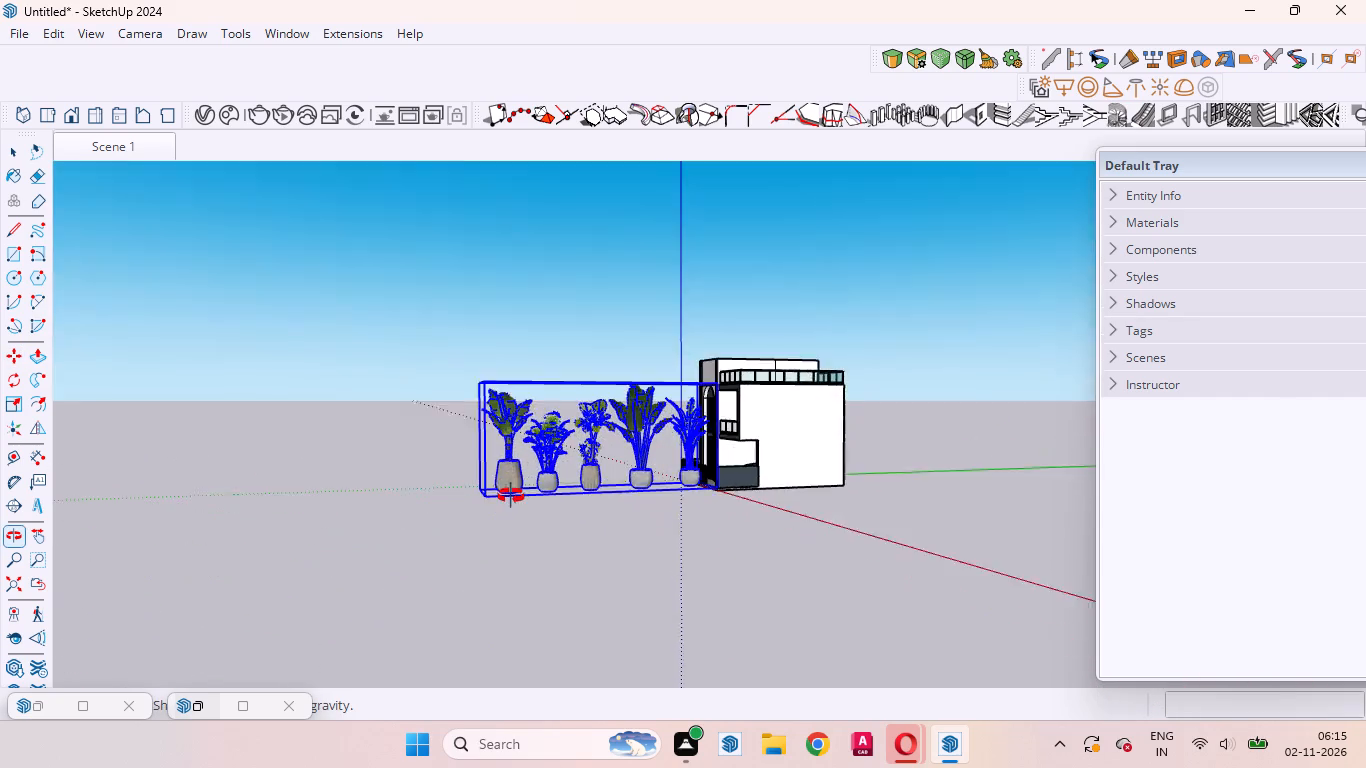
middle_drag(511, 496, 445, 577)
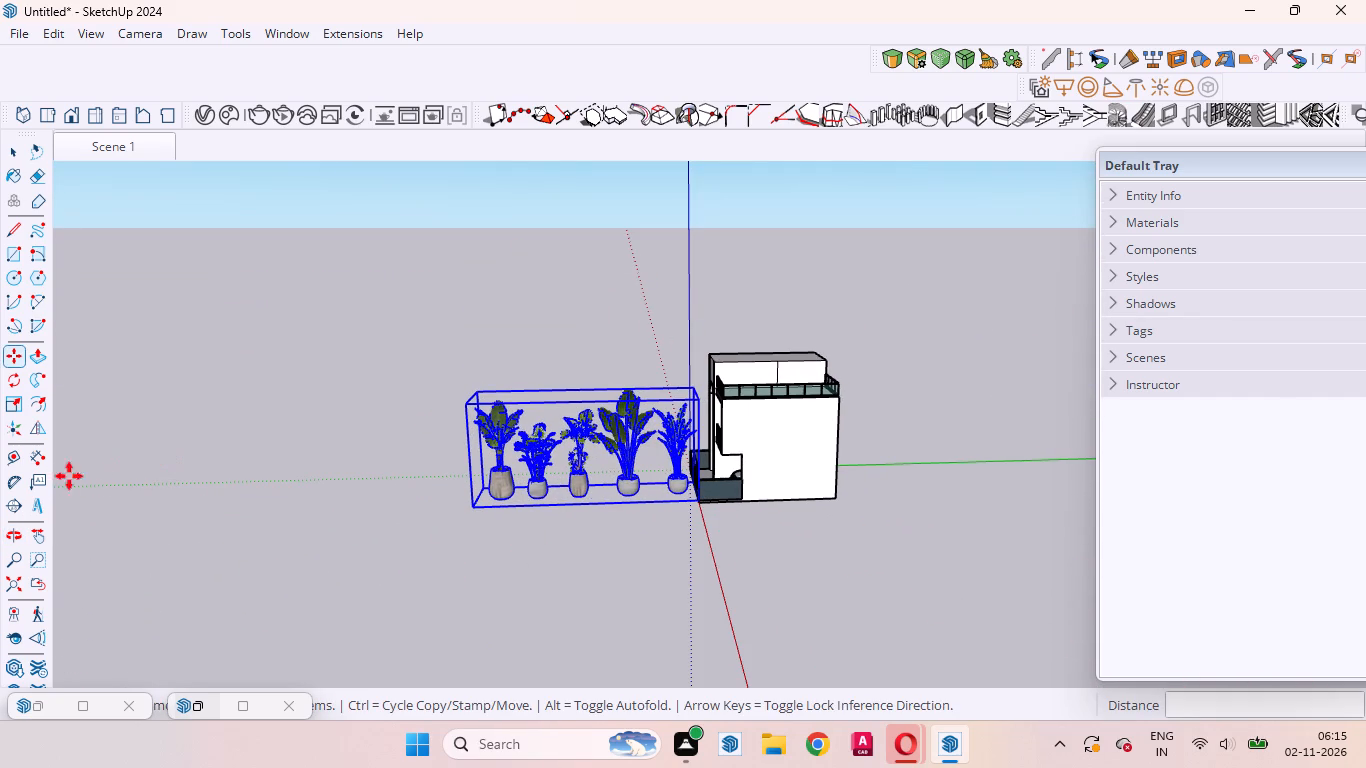
click(17, 404)
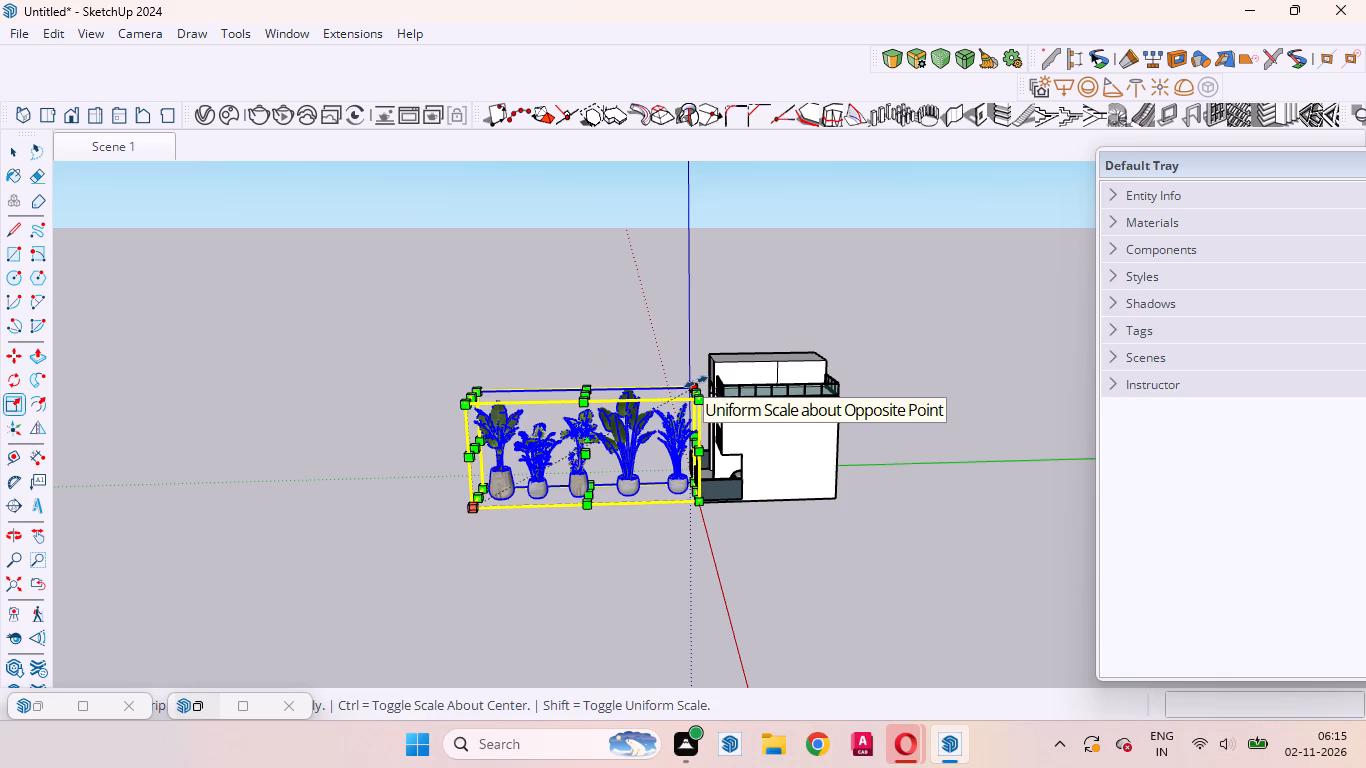
drag(485, 387, 615, 468)
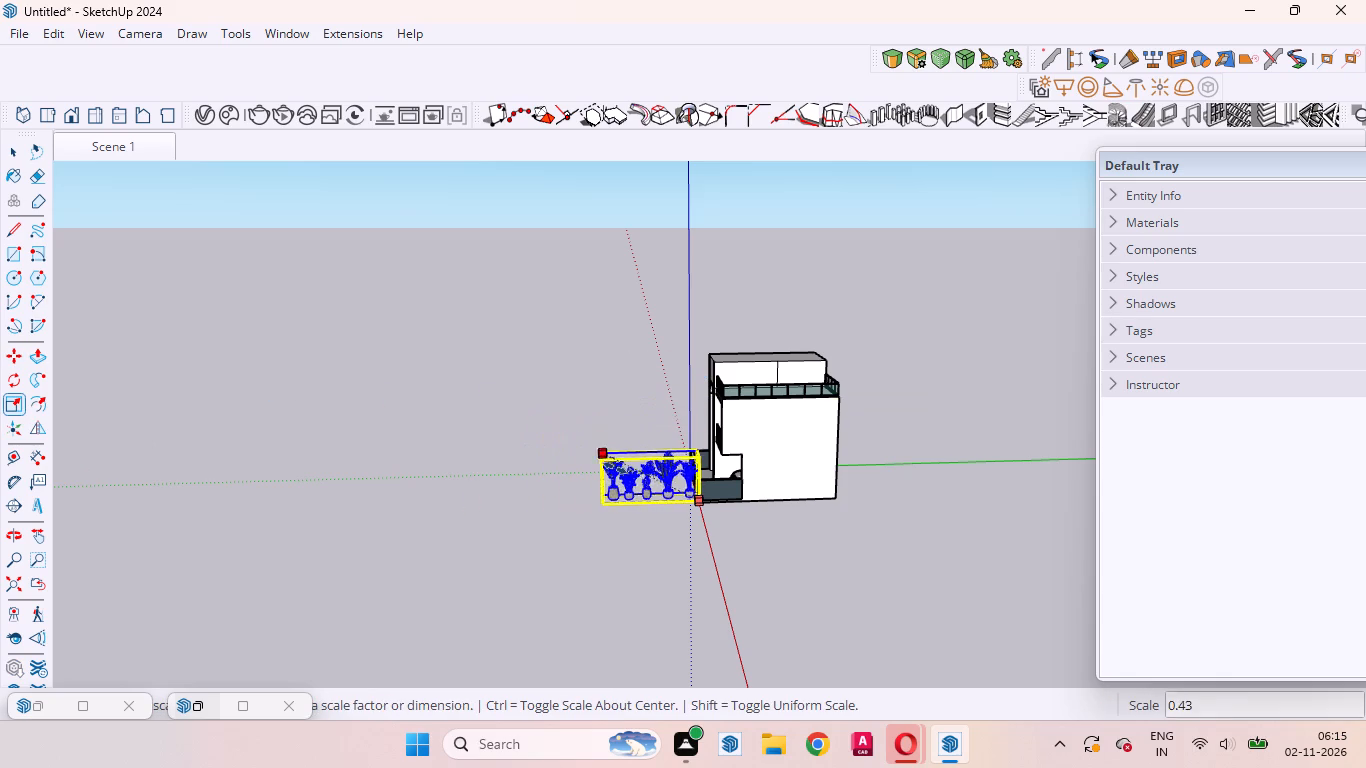
drag(615, 468, 648, 481)
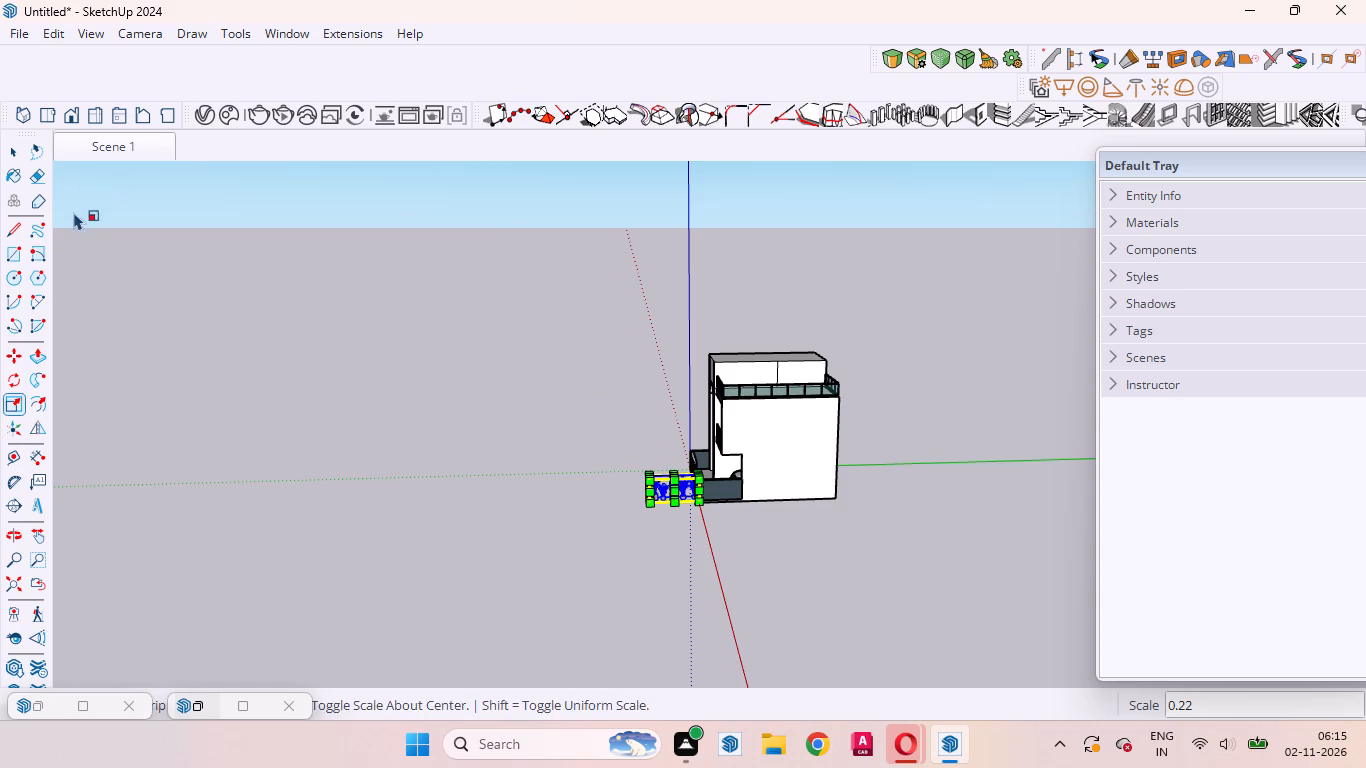
click(13, 144)
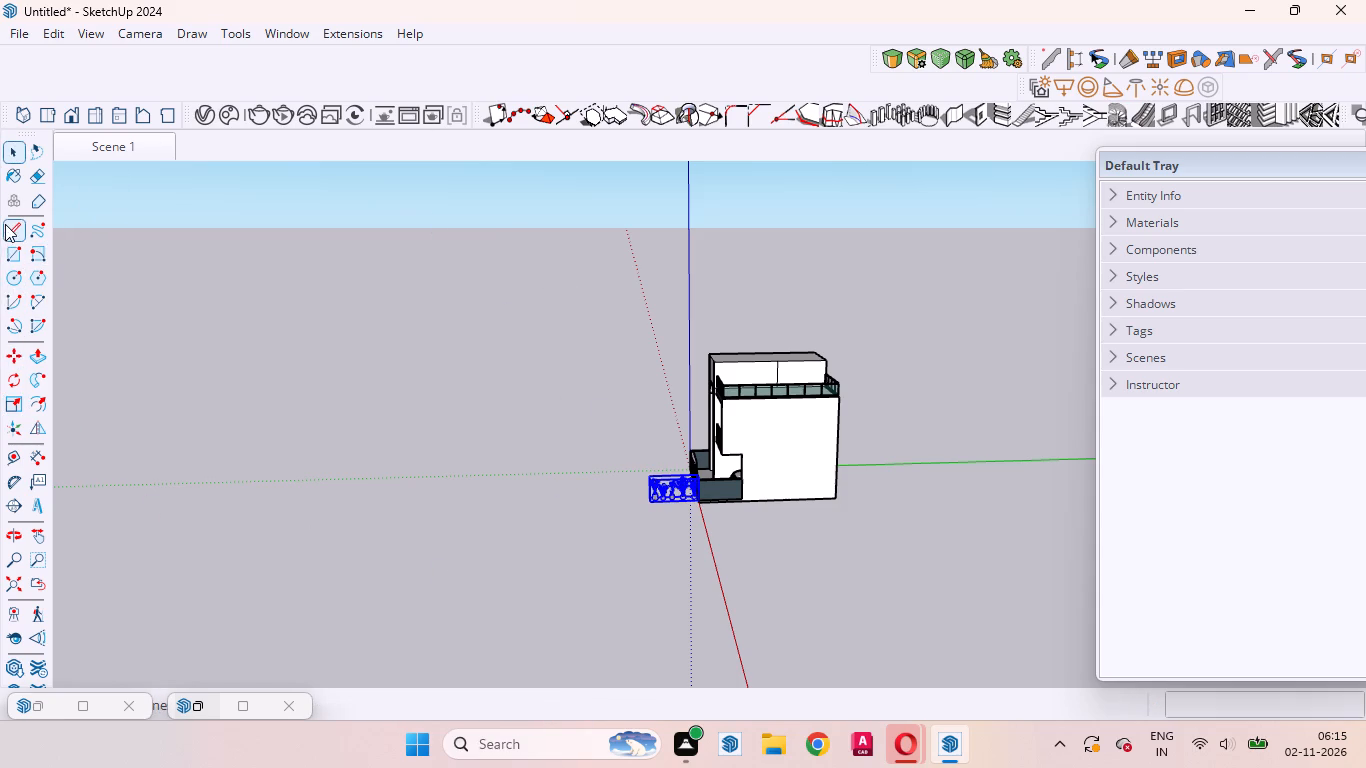
Try to rotate the scaled-down plant set in the ground plane beside the front of the house.
click(27, 376)
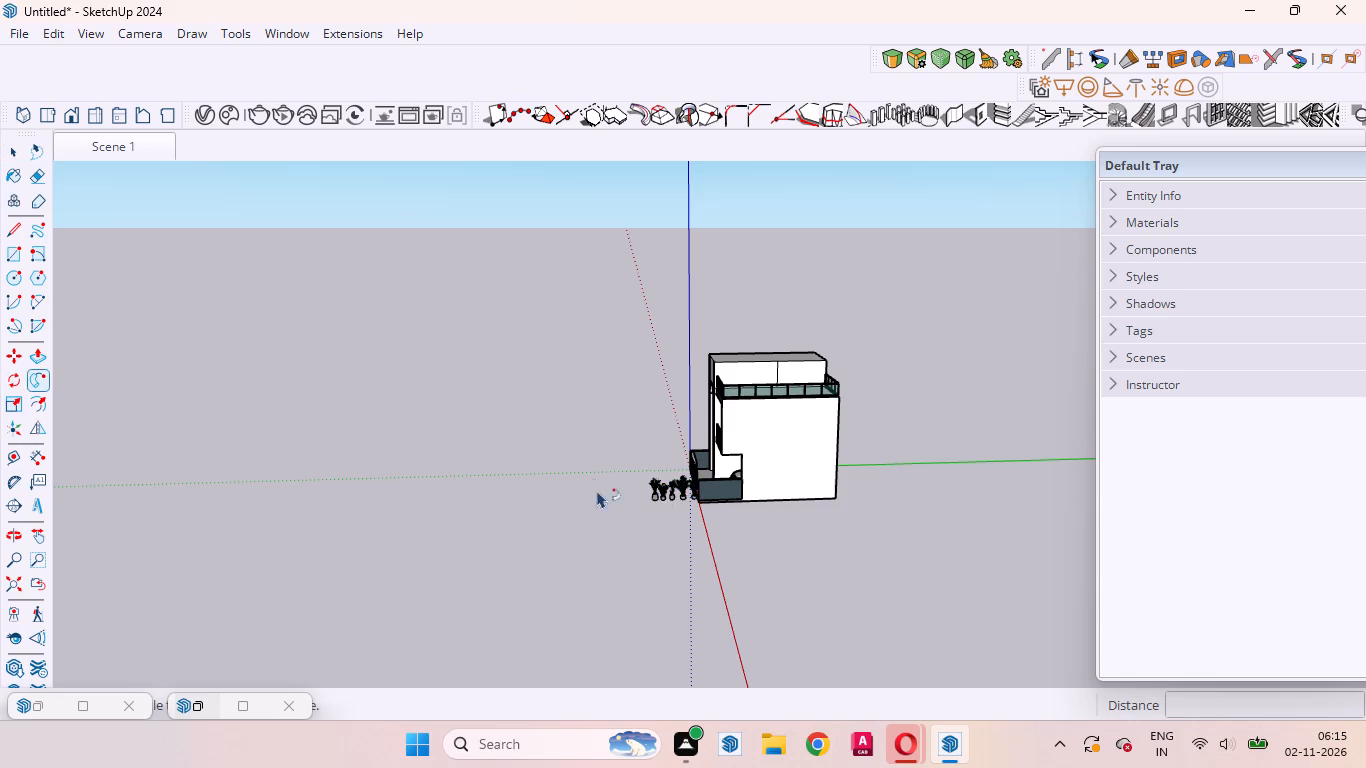
click(18, 377)
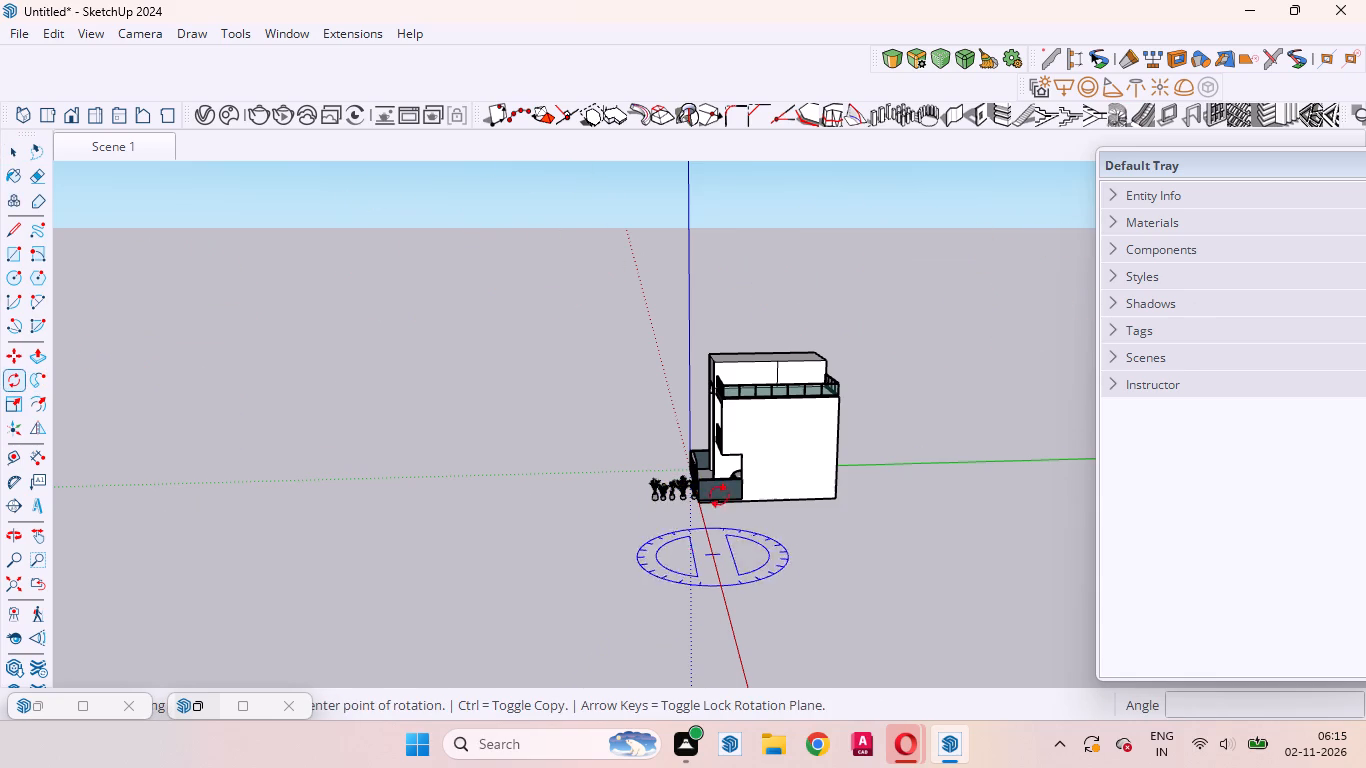
scroll(719, 490, down, 7)
scroll(705, 527, up, 5)
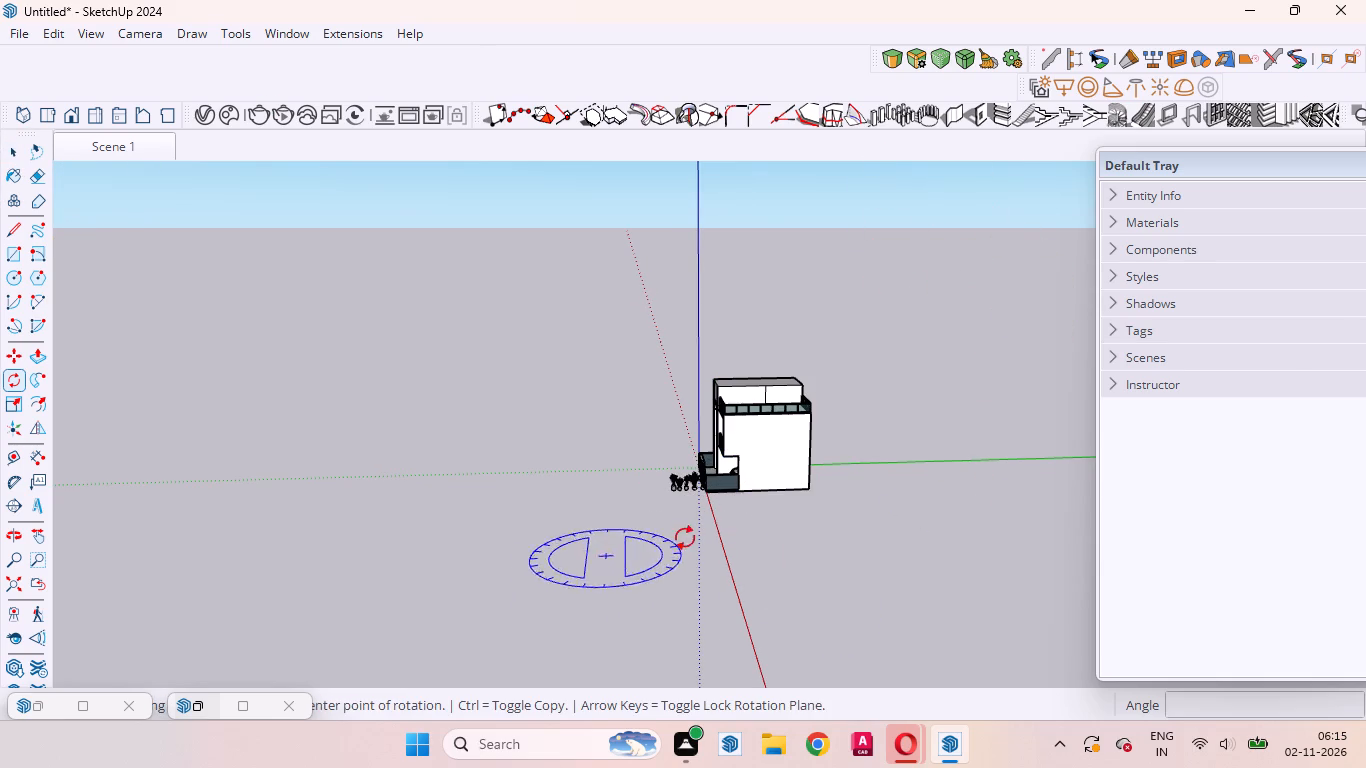
click(681, 485)
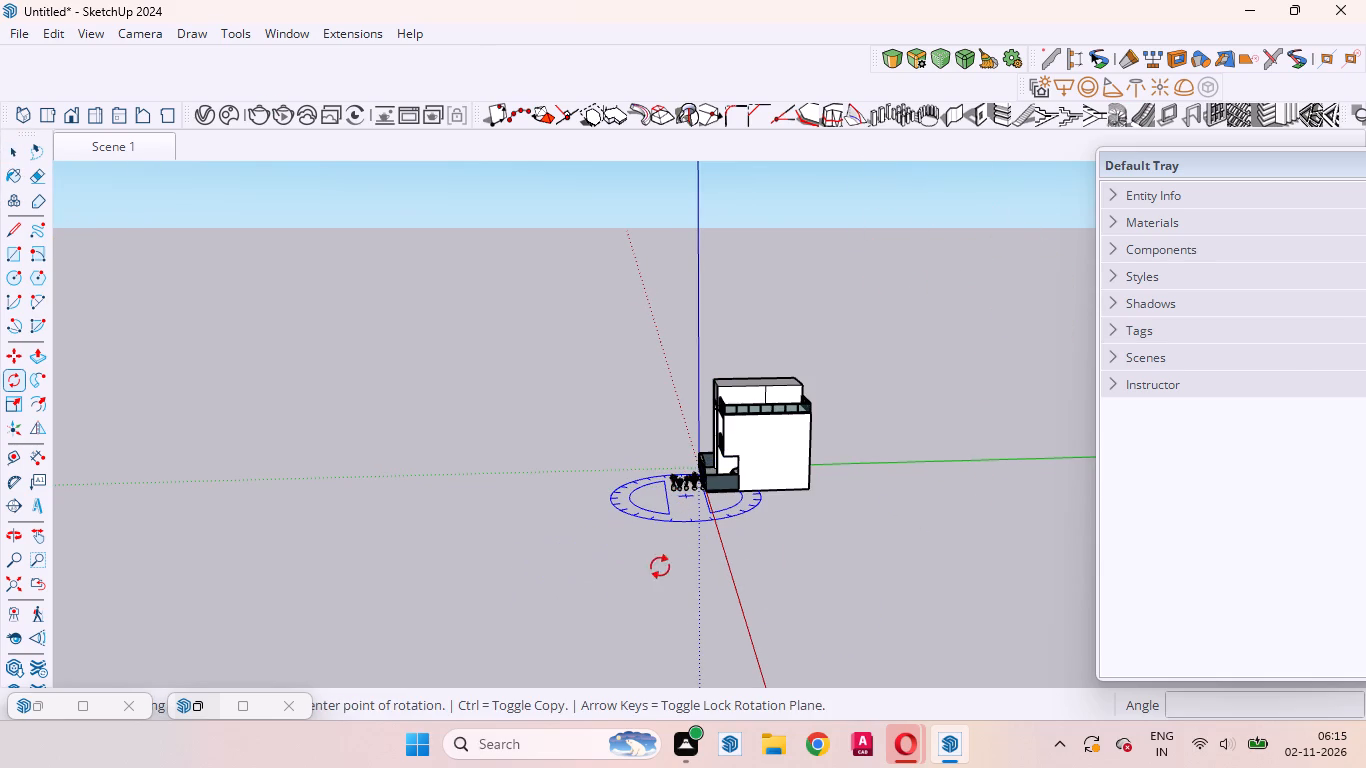
click(638, 537)
click(719, 513)
click(12, 151)
double_click(507, 419)
click(499, 547)
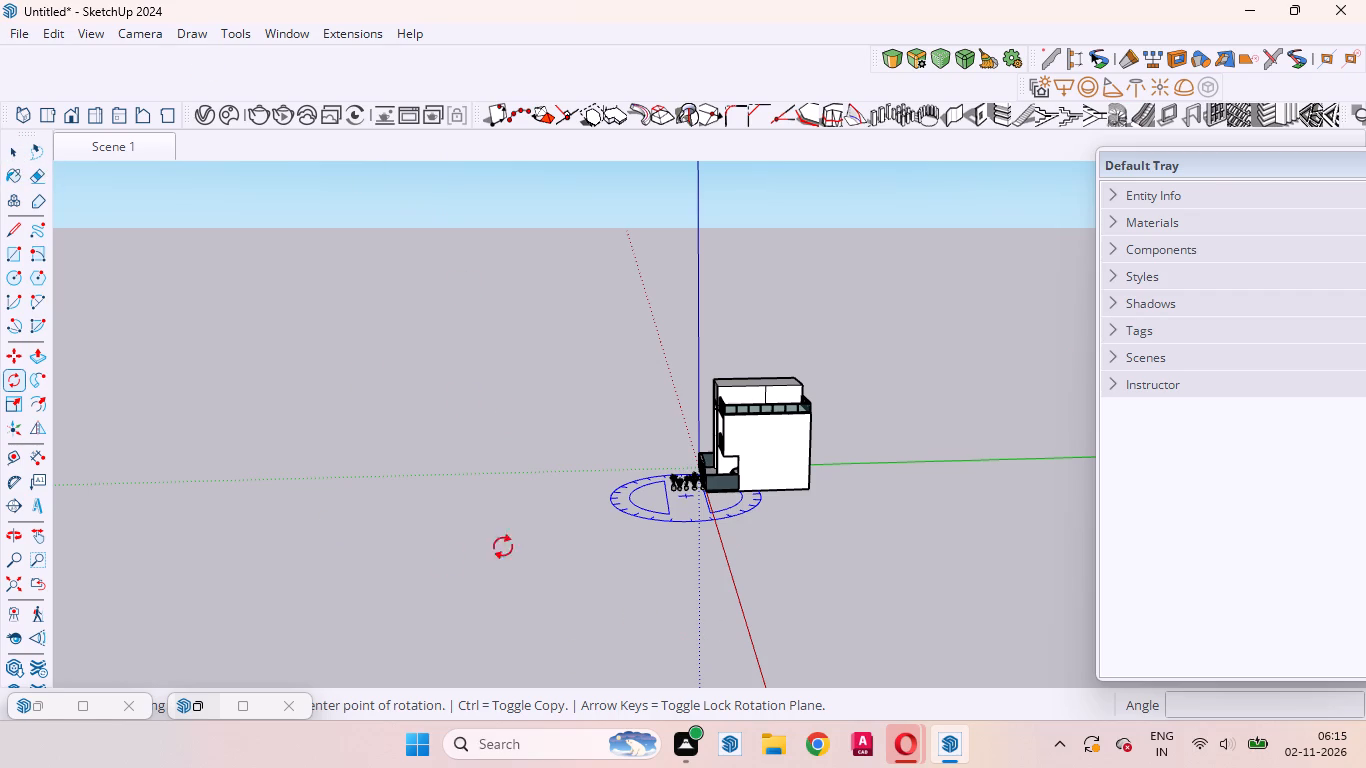
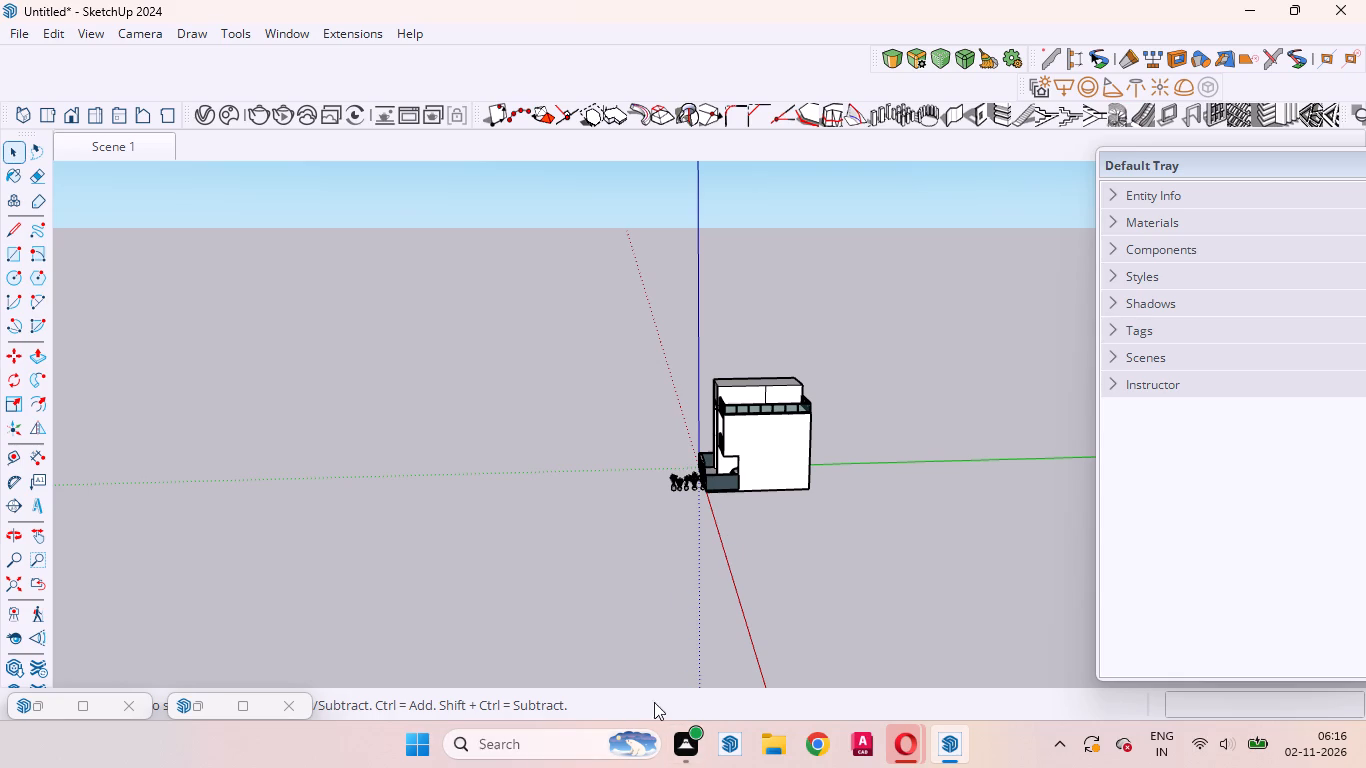
Rotate the potted plant set 90° in the ground plane about a point in front of the house.
click(676, 483)
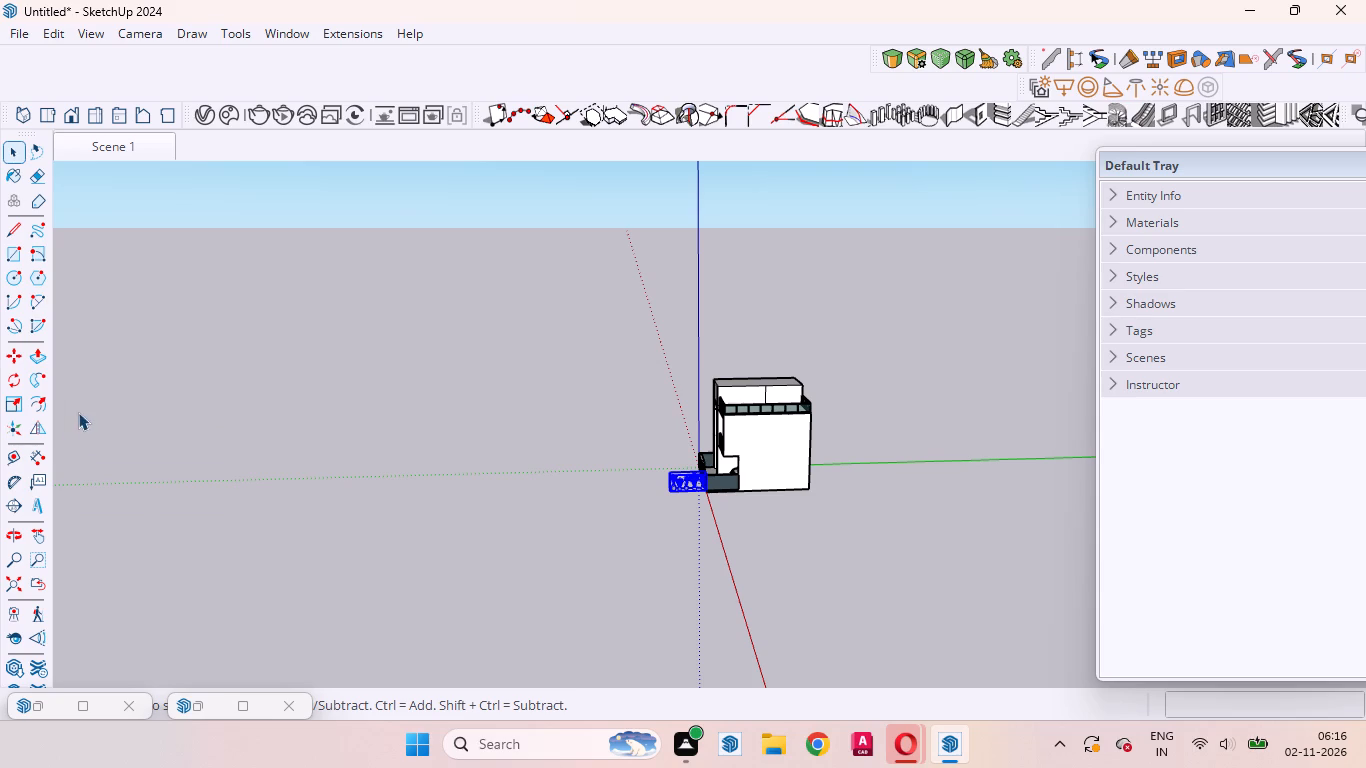
click(15, 371)
scroll(591, 527, up, 5)
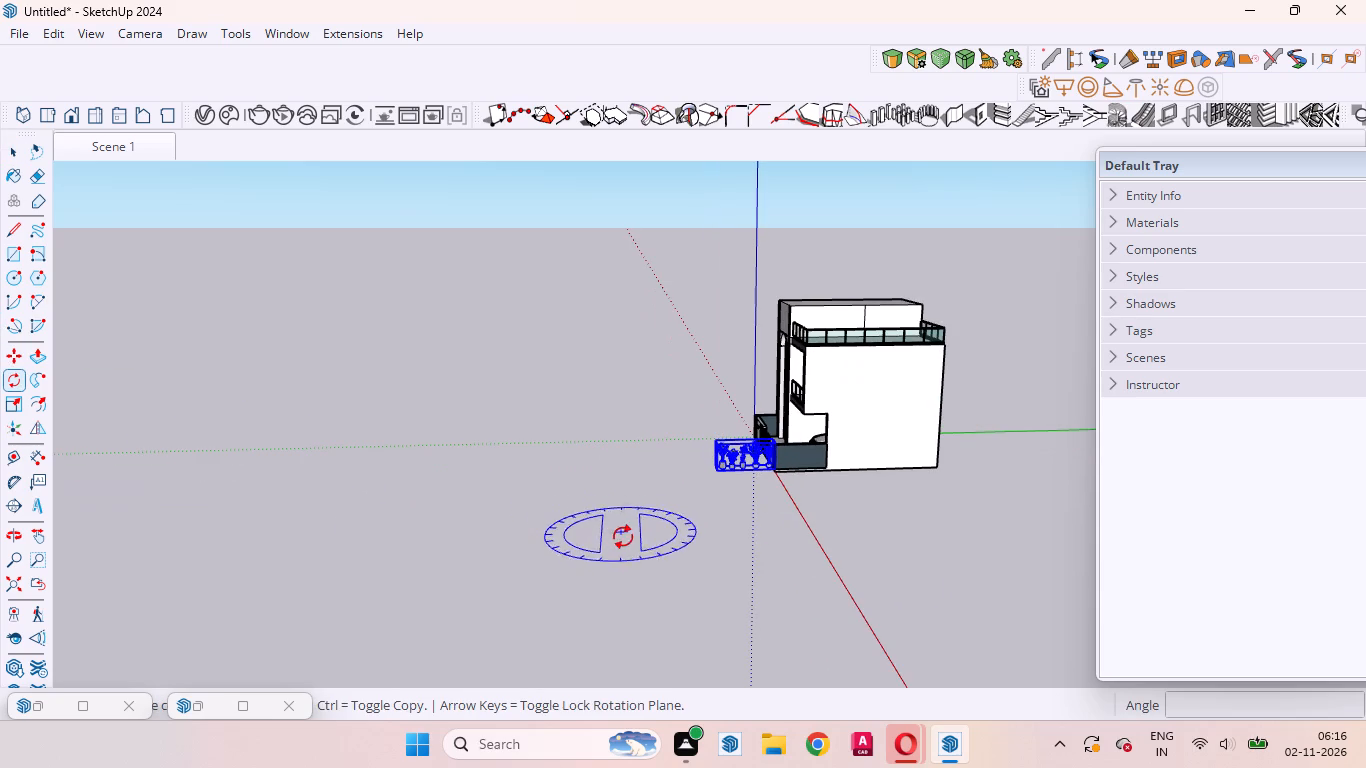
click(619, 539)
click(793, 537)
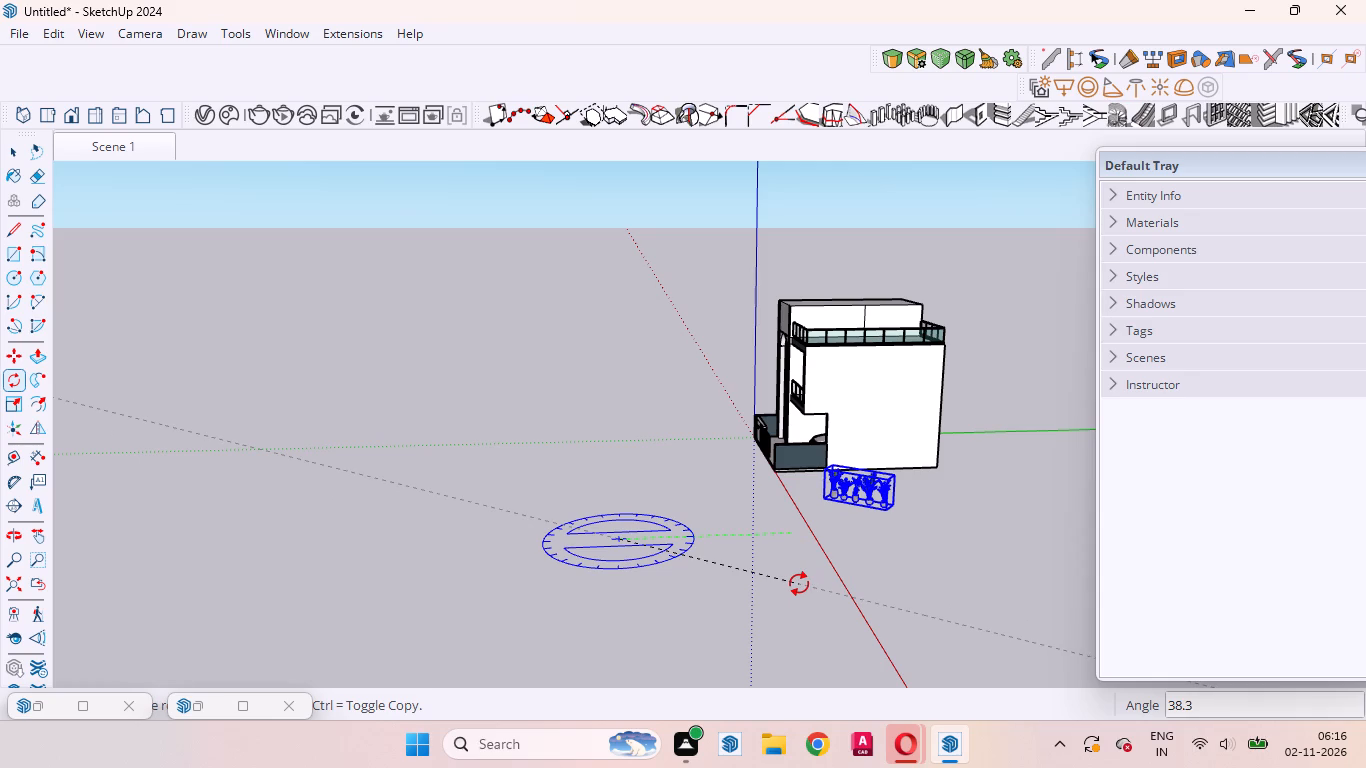
text(90)
key(Return)
key(space)
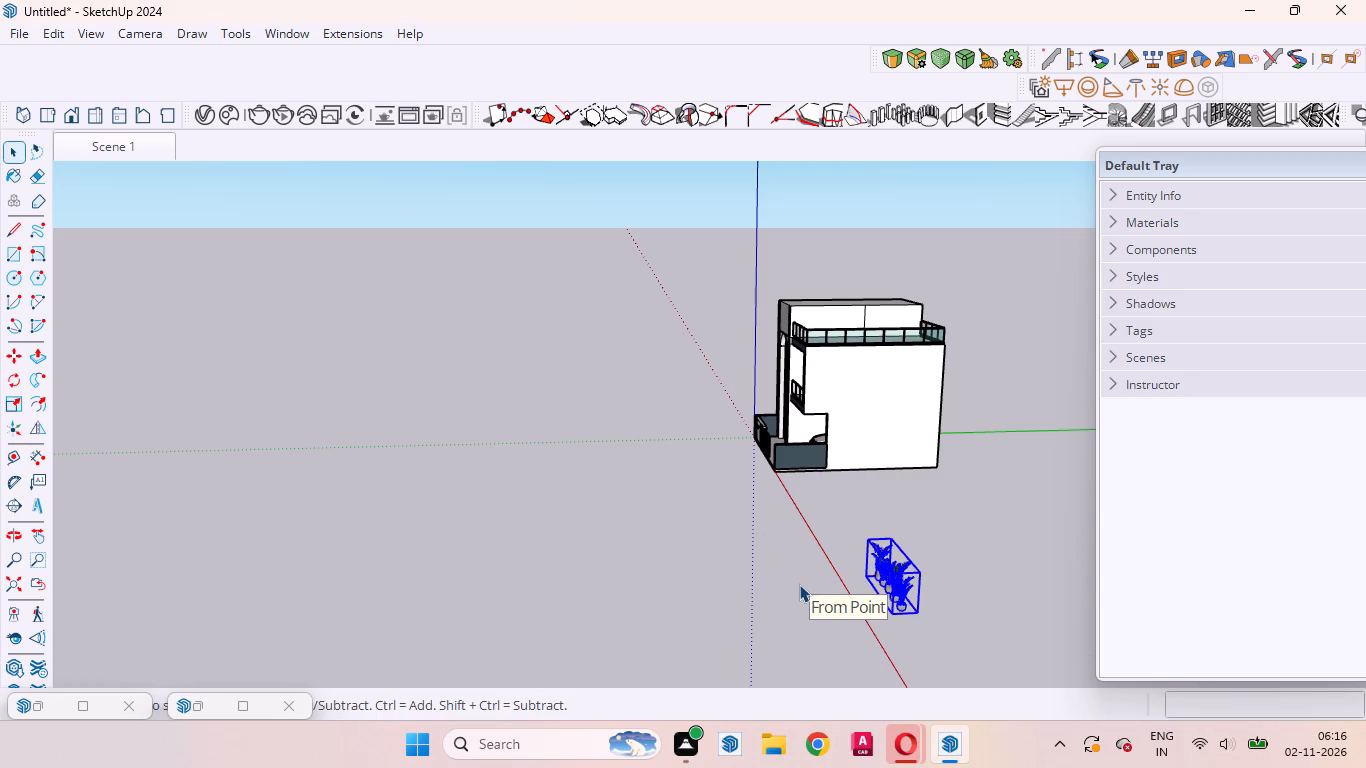
Move the rotated plant set about 53' 7" from its lower front corner into the driveway opening beside the gate.
scroll(756, 453, down, 6)
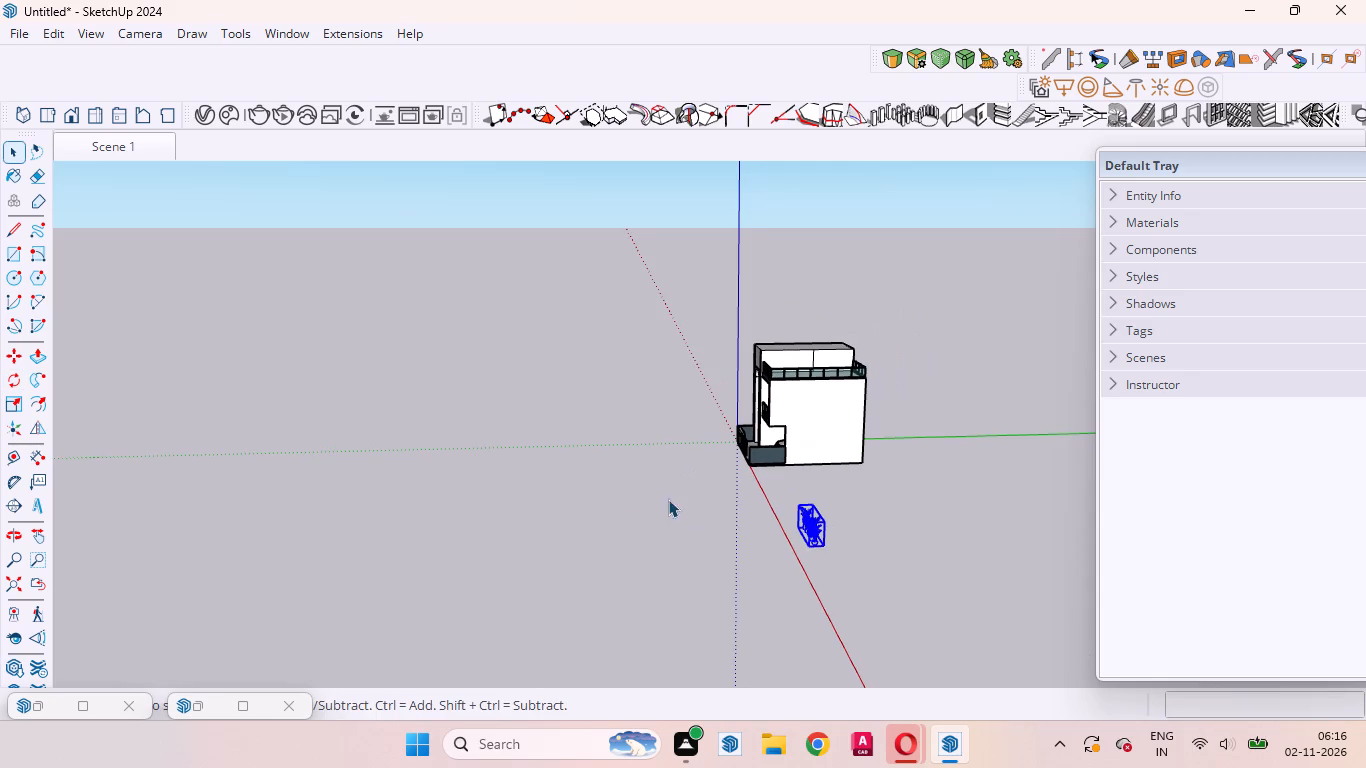
scroll(719, 550, up, 1)
middle_drag(741, 560, 1249, 634)
scroll(950, 442, up, 11)
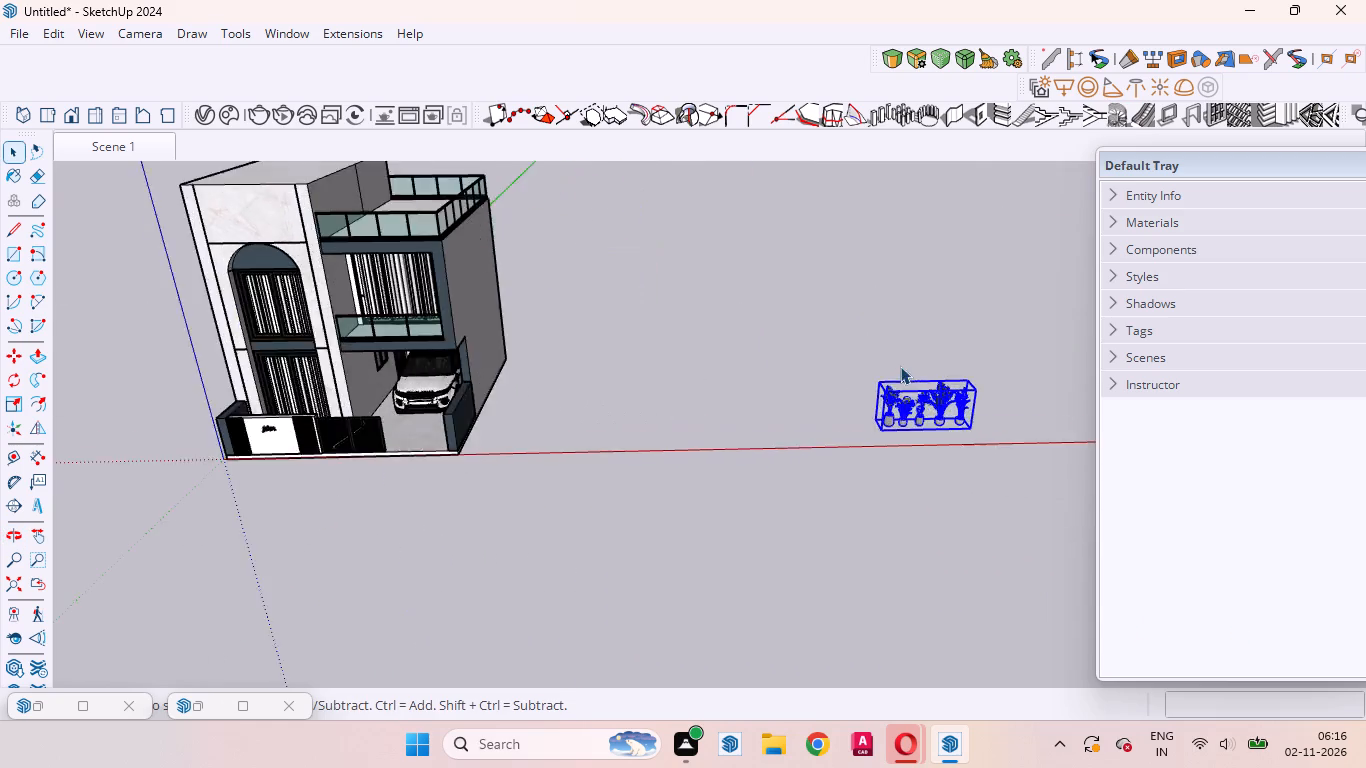
scroll(900, 366, up, 7)
middle_drag(868, 466, 1047, 471)
scroll(856, 505, down, 10)
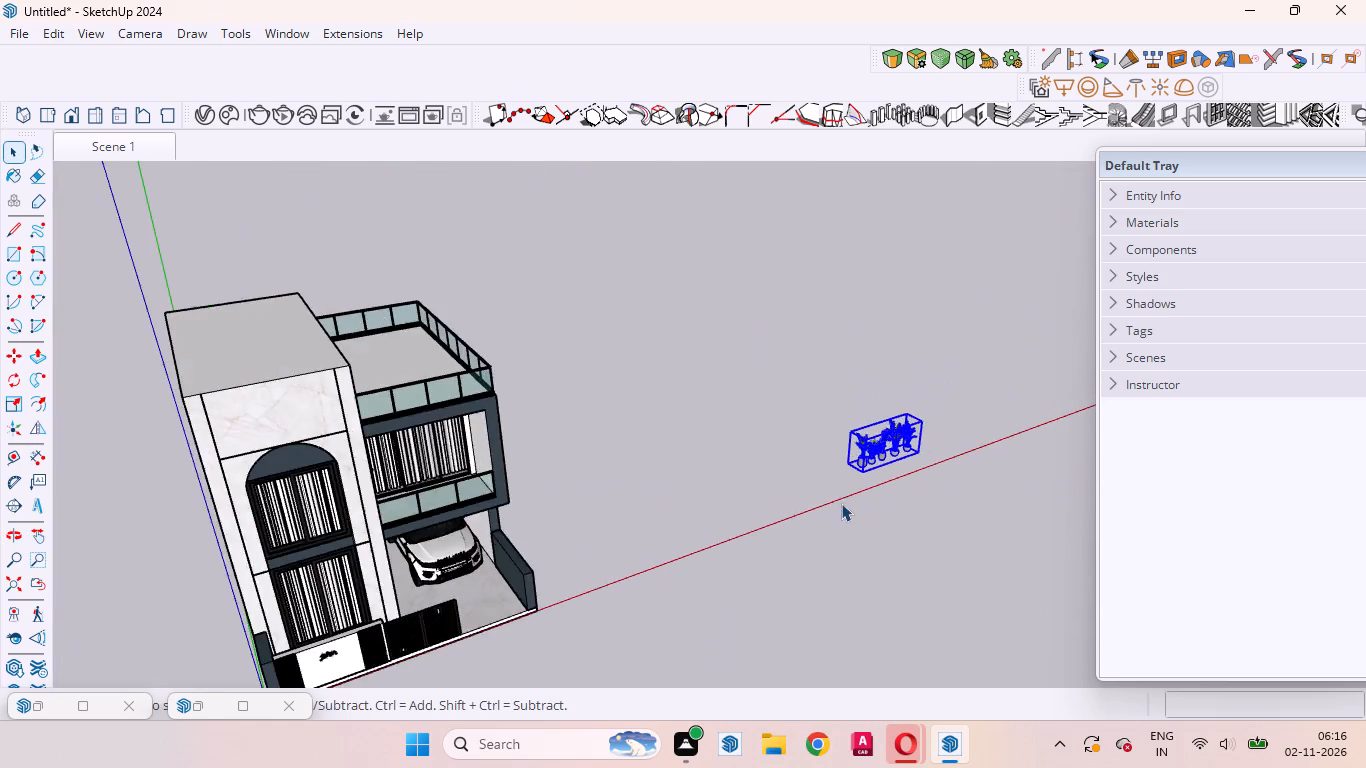
scroll(841, 503, down, 7)
click(20, 576)
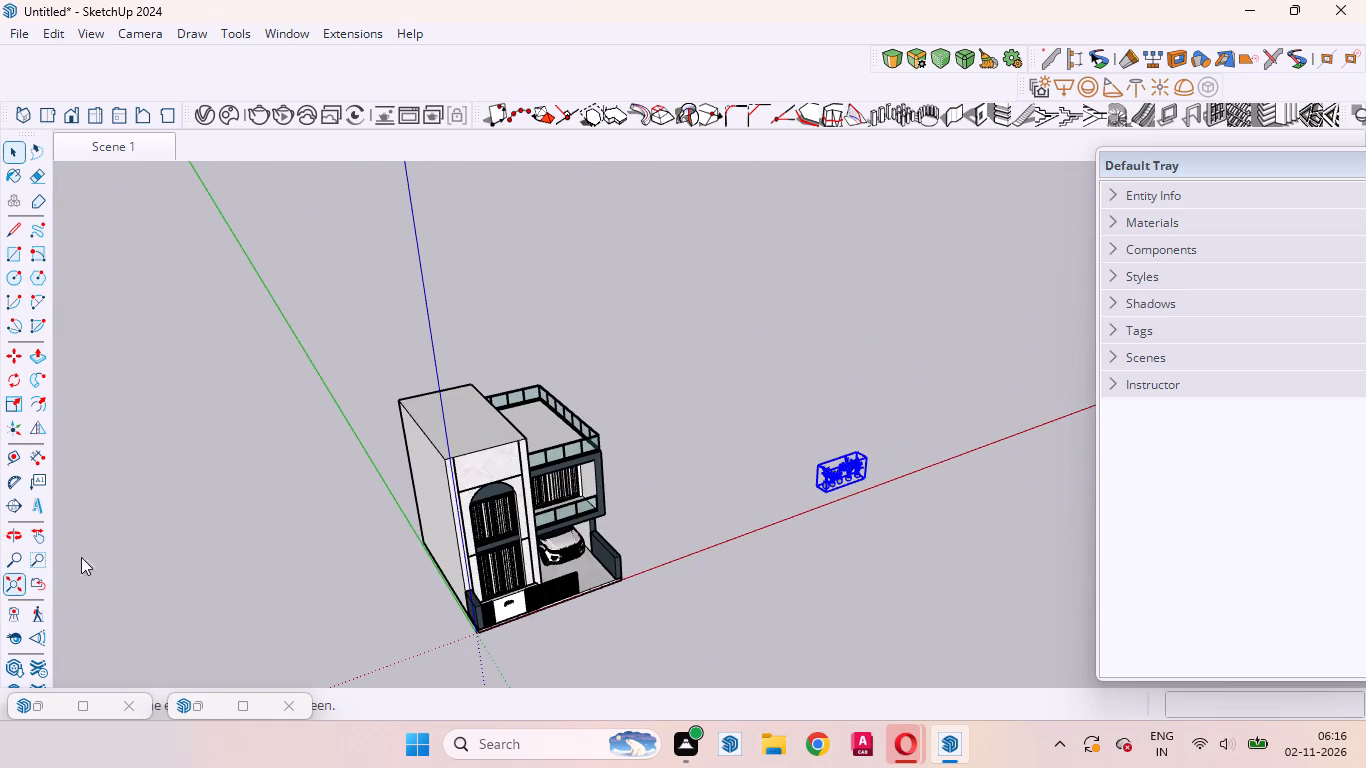
scroll(296, 605, down, 9)
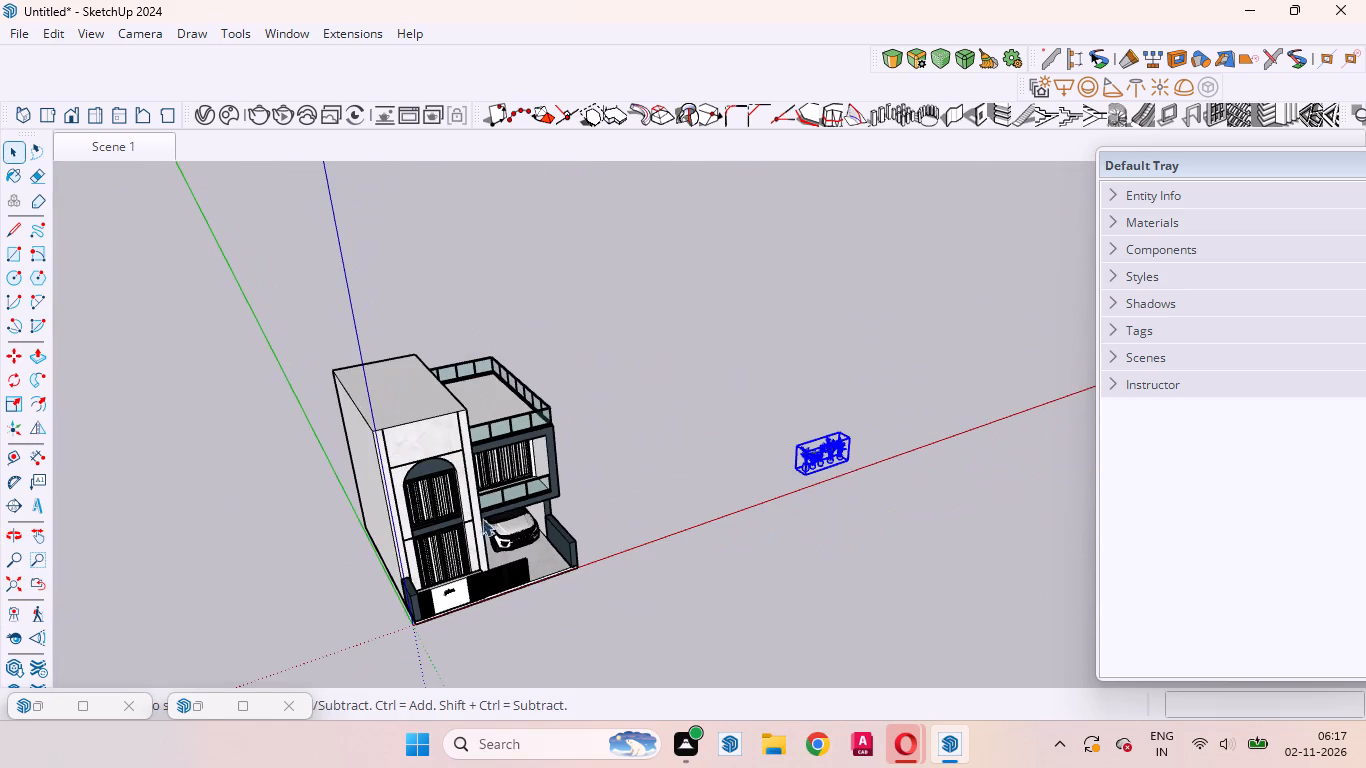
click(4, 348)
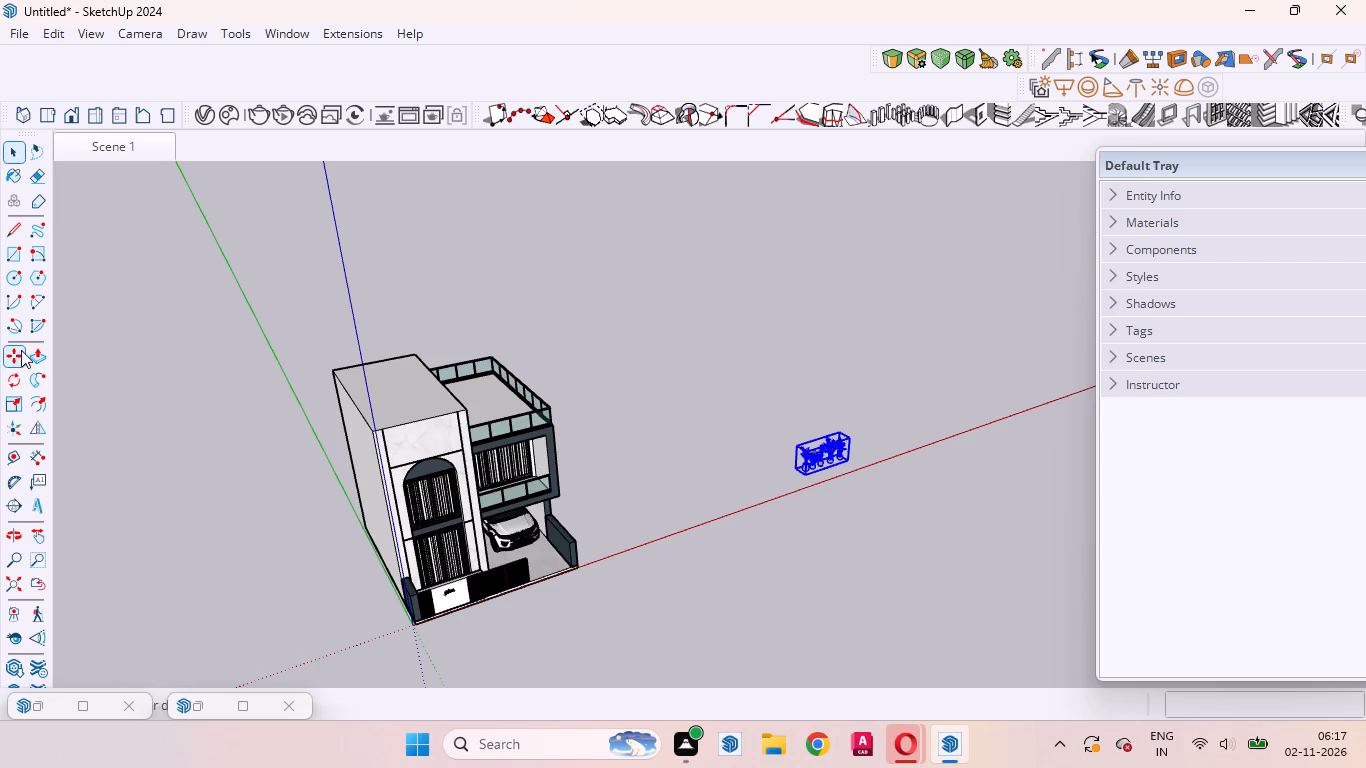
scroll(829, 465, up, 17)
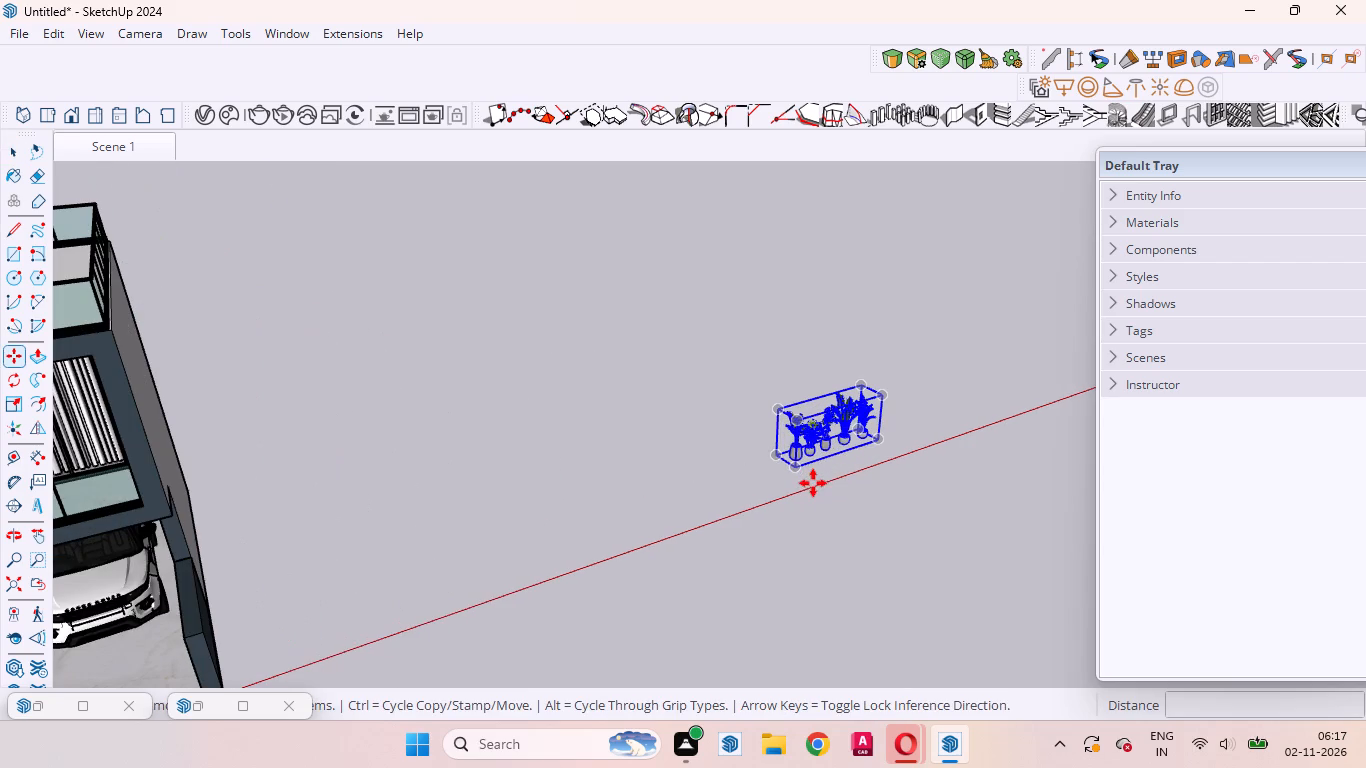
click(794, 465)
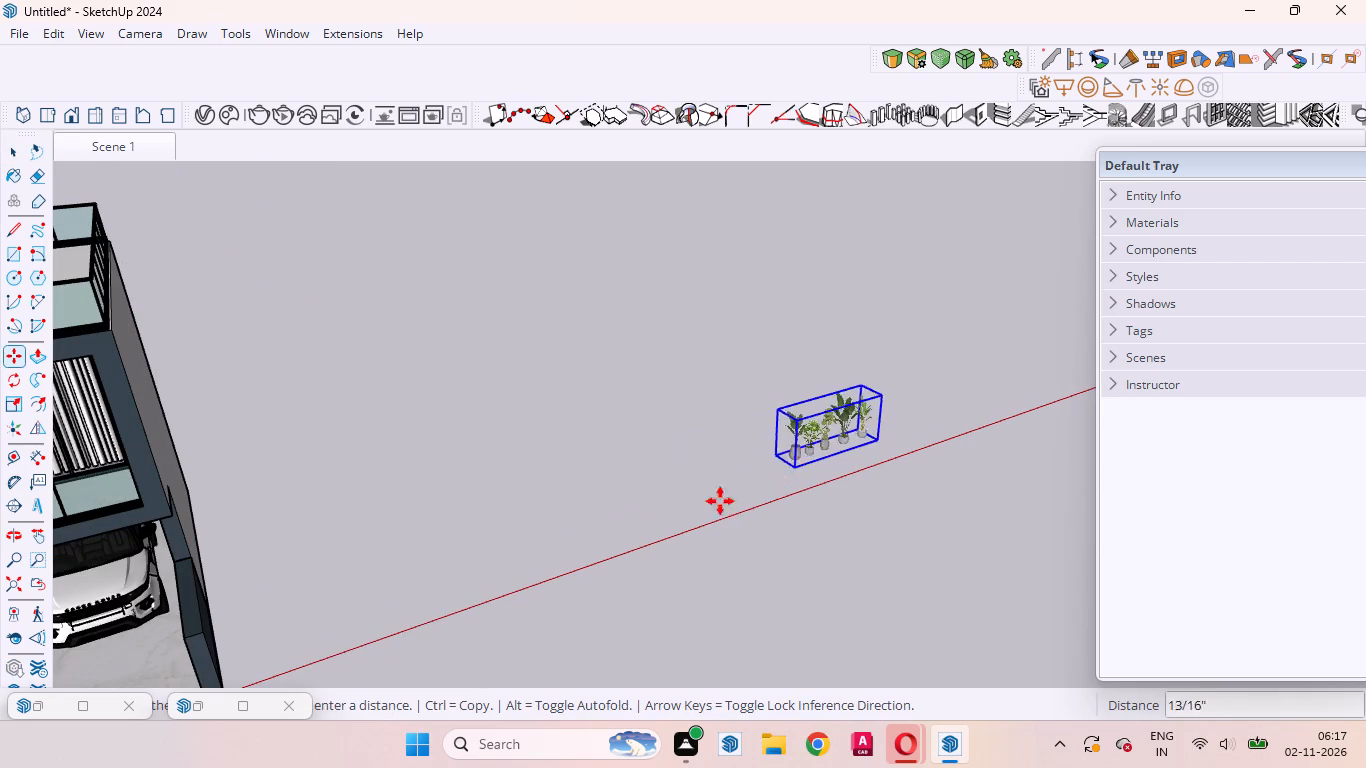
scroll(783, 502, down, 14)
scroll(655, 575, up, 10)
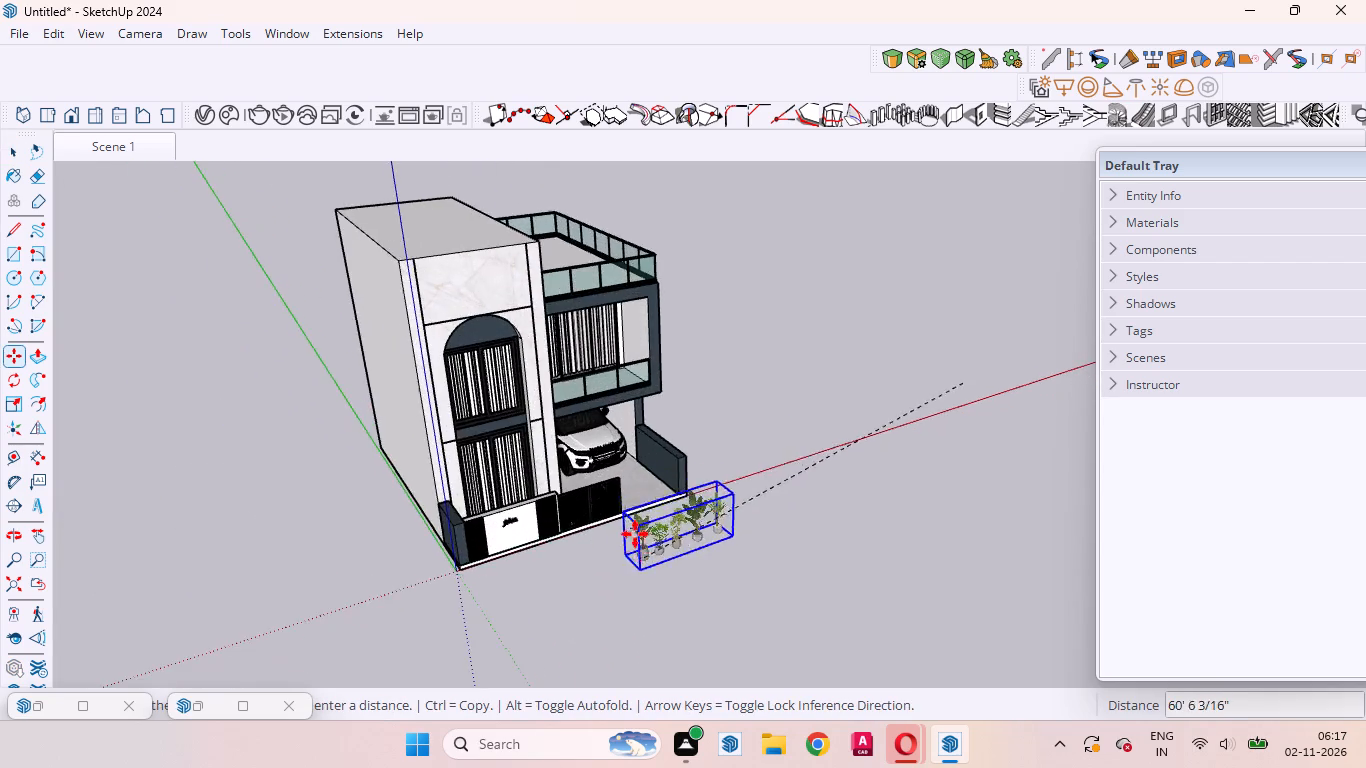
scroll(635, 534, up, 10)
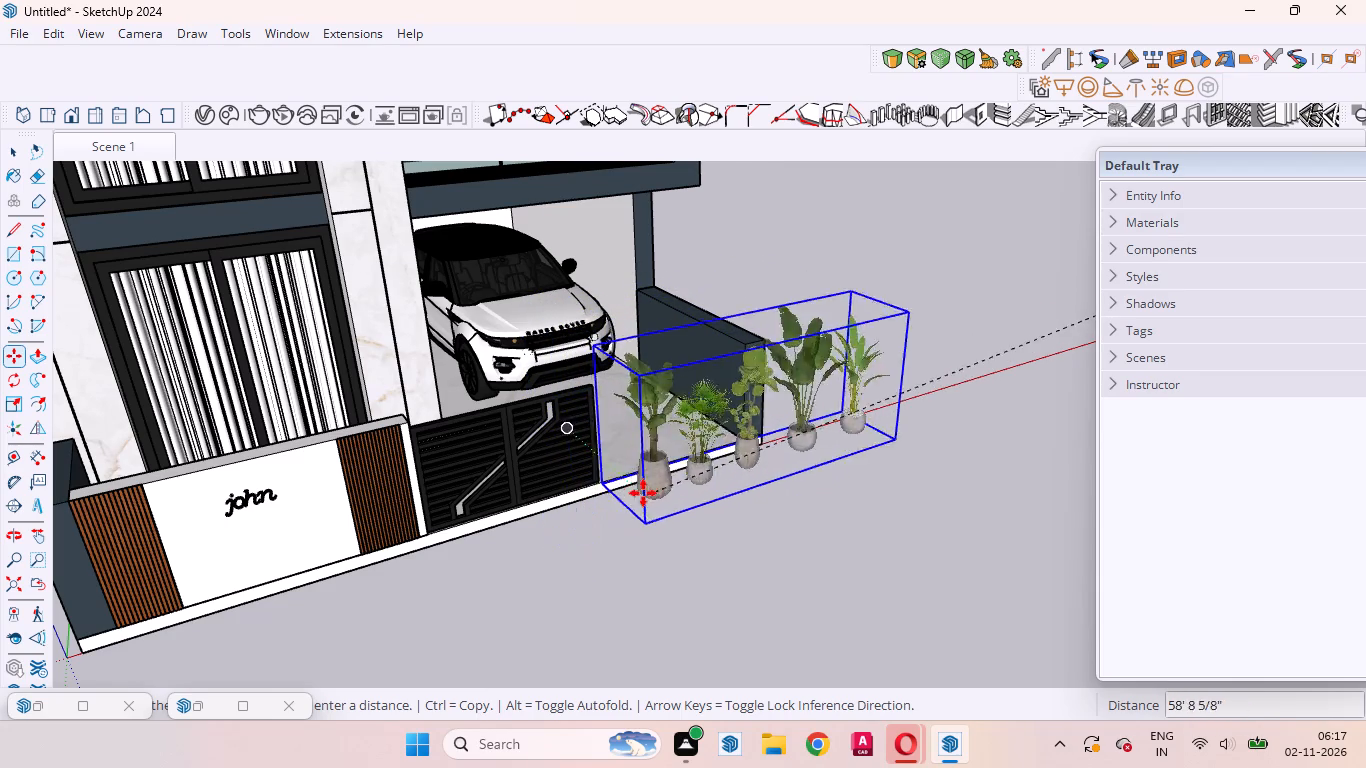
click(615, 418)
Shift the plant set about 9' 5" along the driveway so it sits mostly behind the black slatted gate.
middle_drag(673, 448, 634, 483)
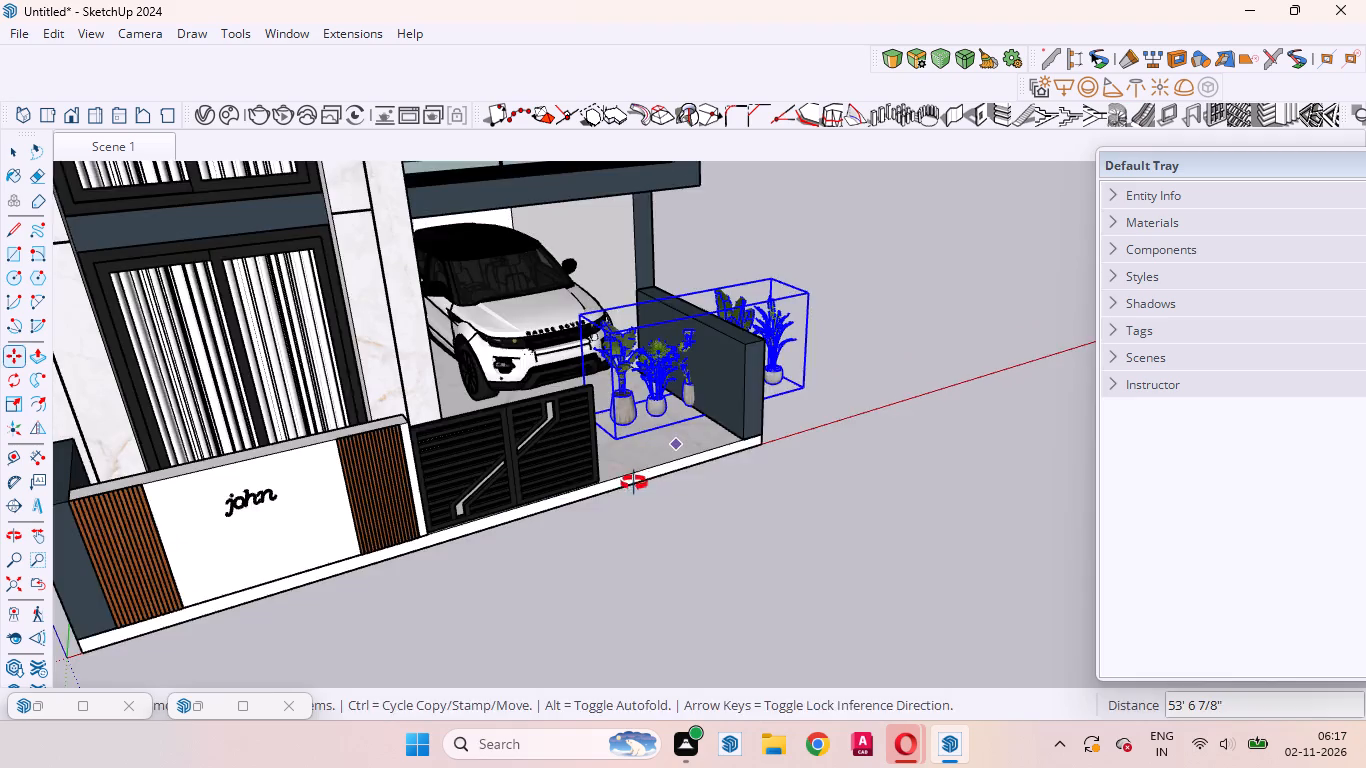
middle_drag(634, 483, 504, 492)
click(721, 431)
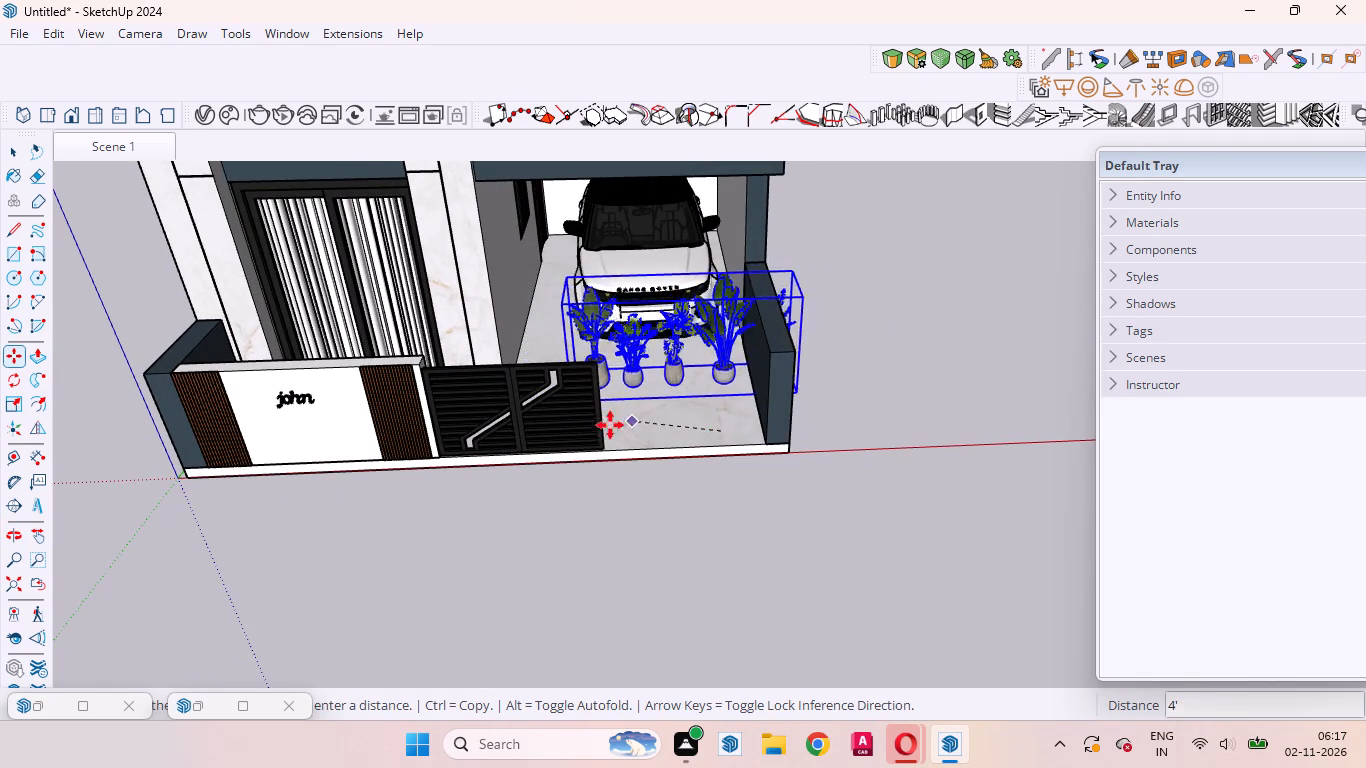
click(497, 446)
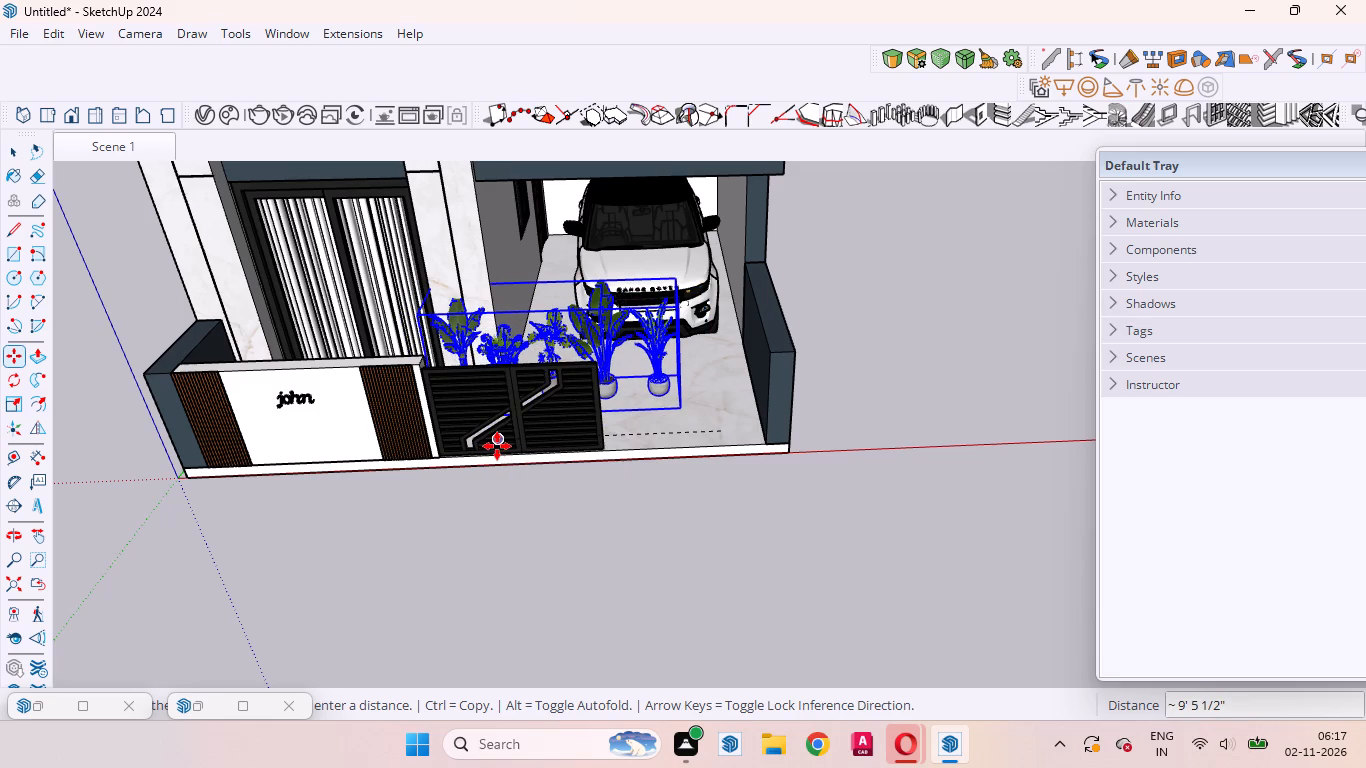
Lower the plant set by its bottom front corner onto the marble driveway floor, and deselect it.
scroll(662, 383, up, 19)
middle_drag(699, 470, 619, 344)
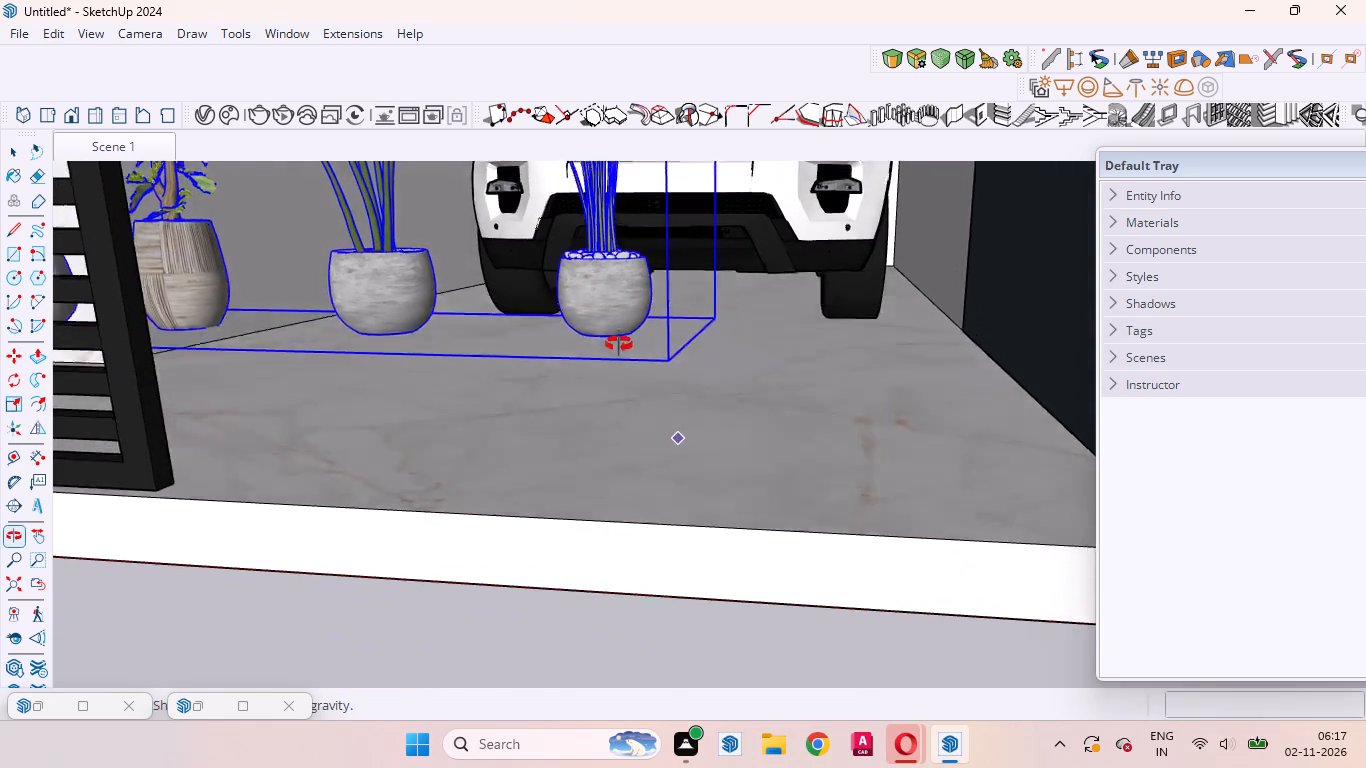
middle_drag(619, 344, 613, 345)
click(669, 351)
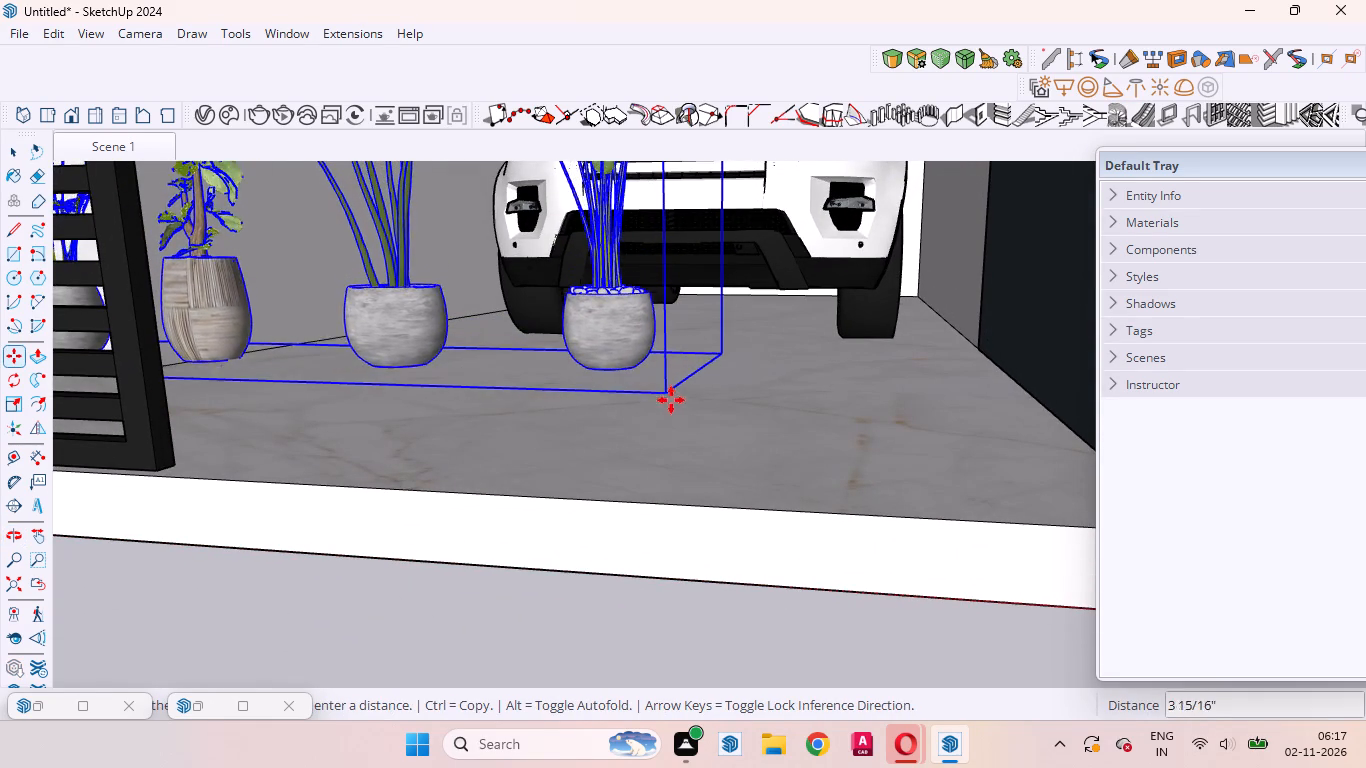
click(675, 434)
scroll(759, 462, down, 7)
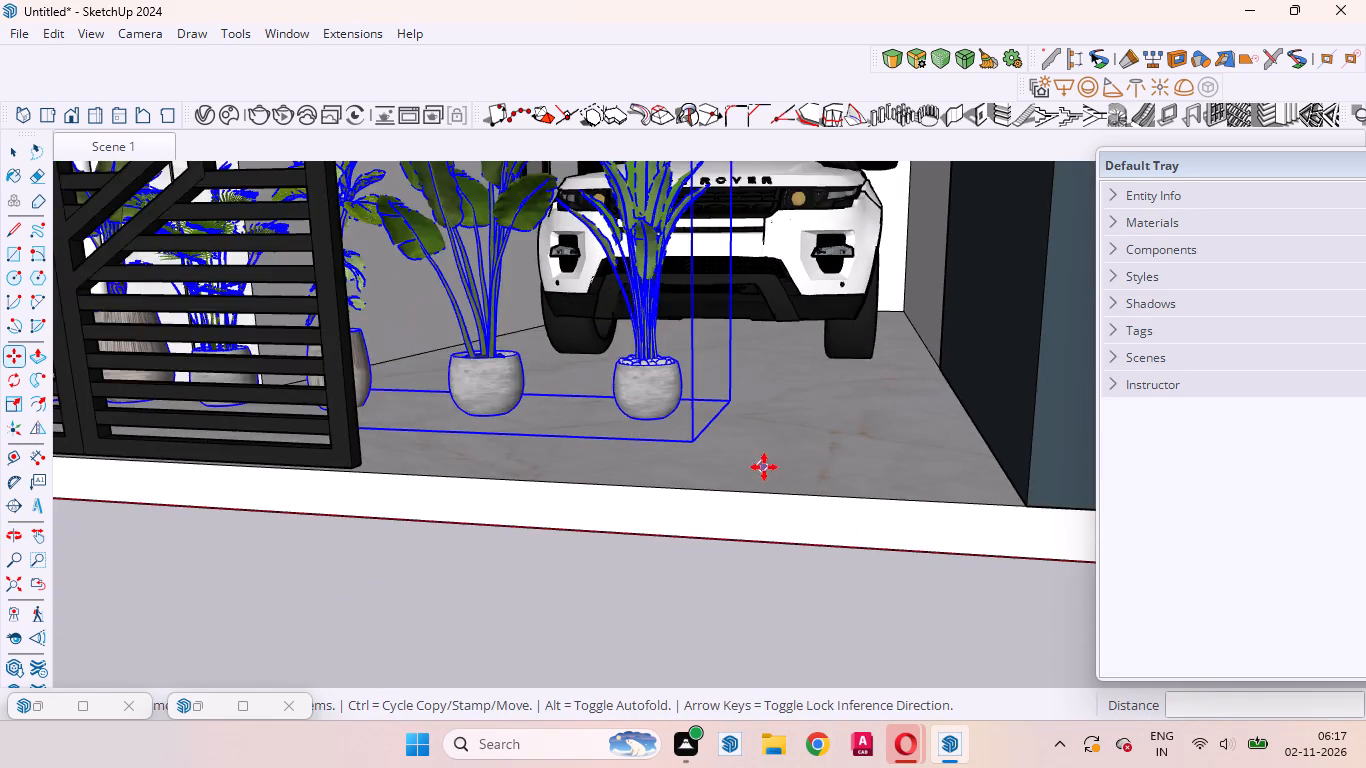
scroll(764, 467, down, 14)
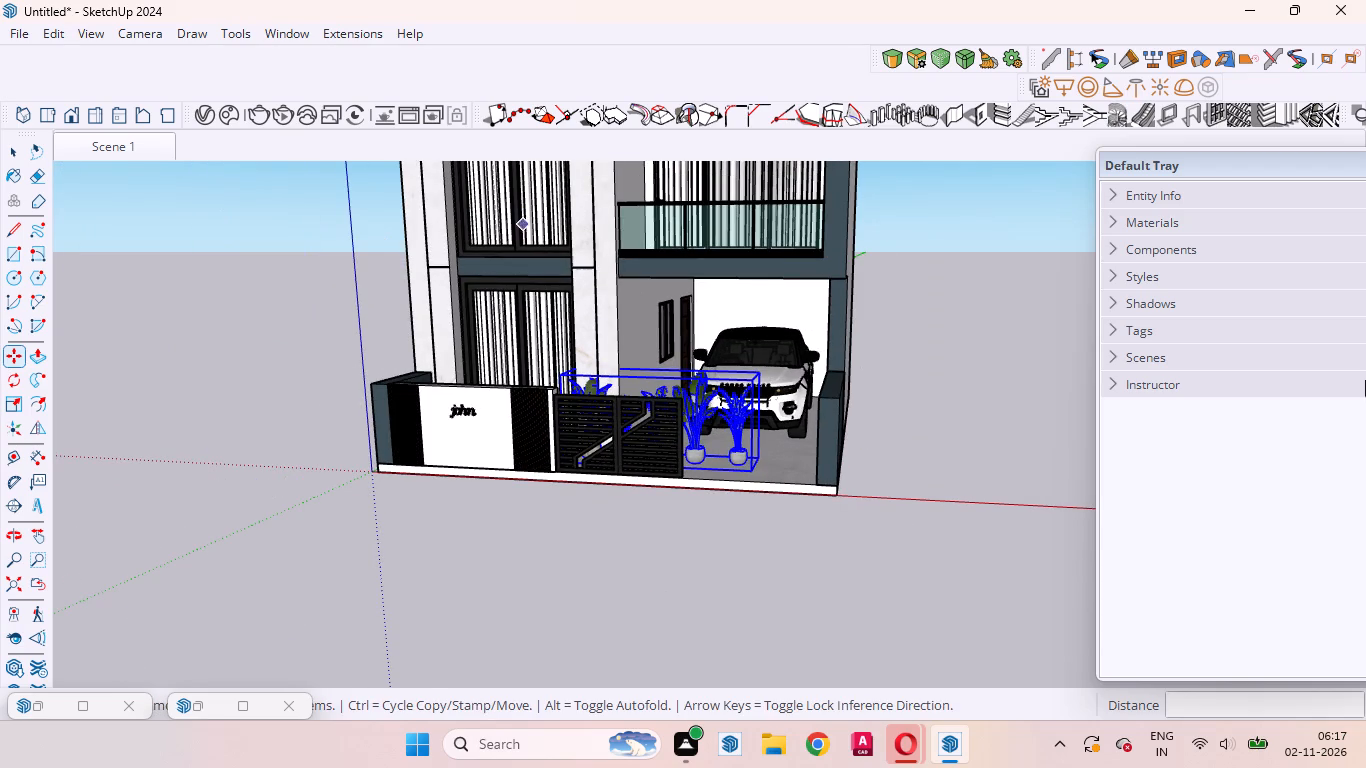
click(18, 147)
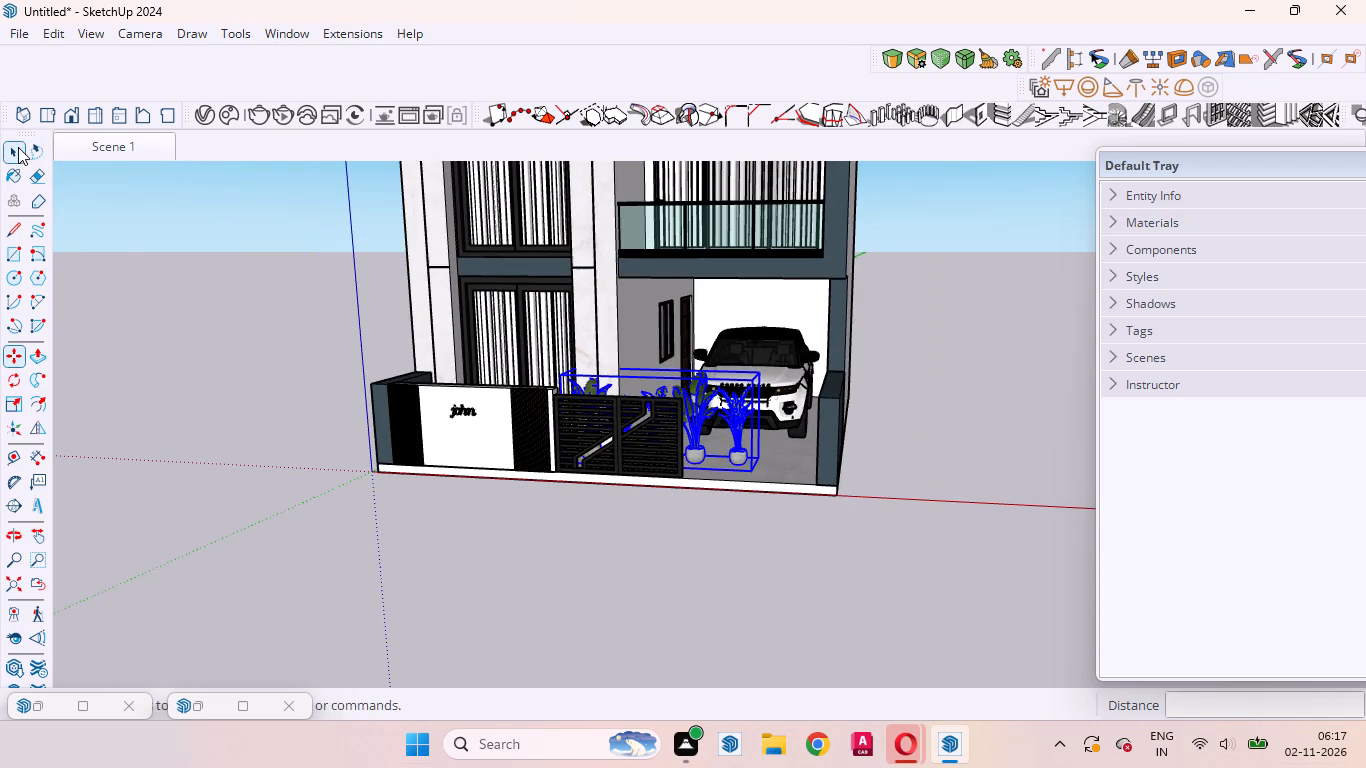
click(307, 504)
Examine the potted plants' placement behind the gate and in front of the car from several angles.
scroll(766, 428, up, 11)
middle_drag(731, 508, 768, 528)
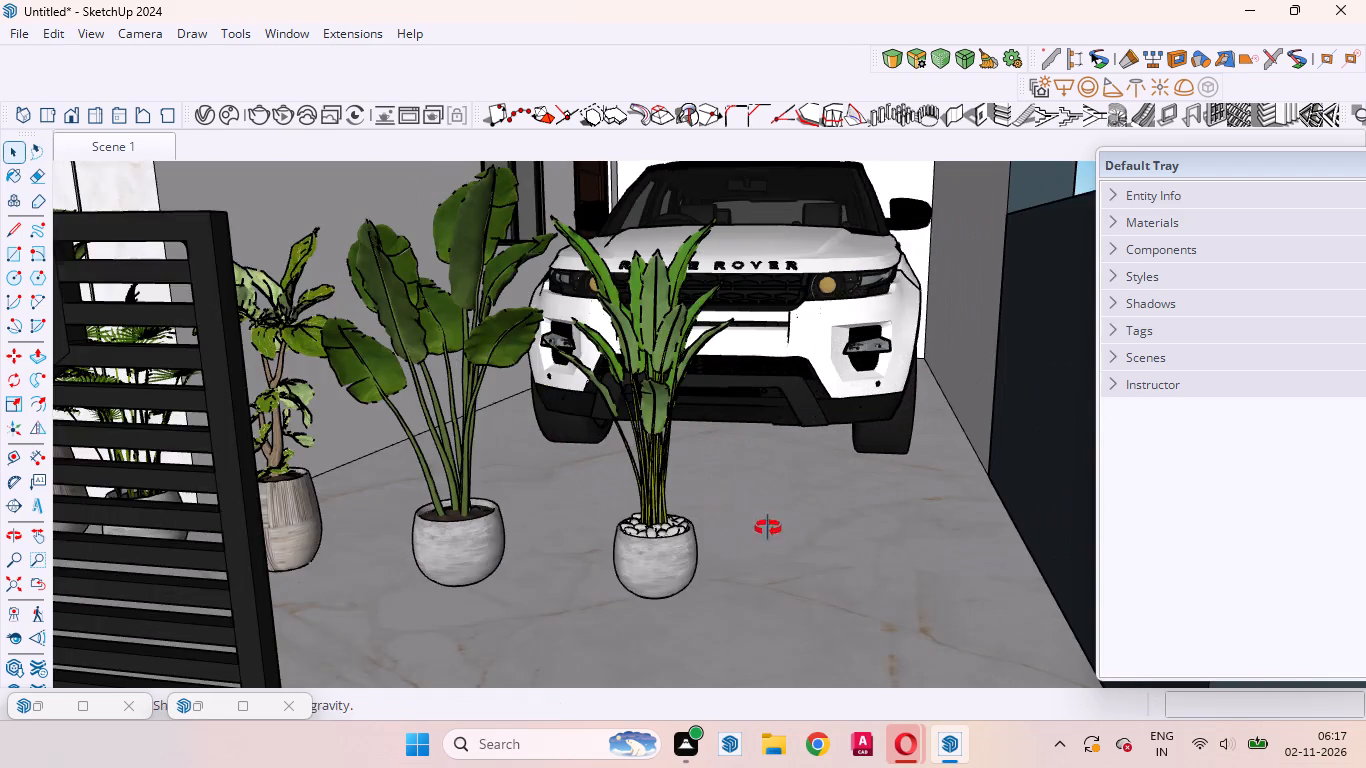
middle_drag(768, 528, 846, 622)
scroll(734, 518, down, 11)
middle_drag(764, 550, 678, 522)
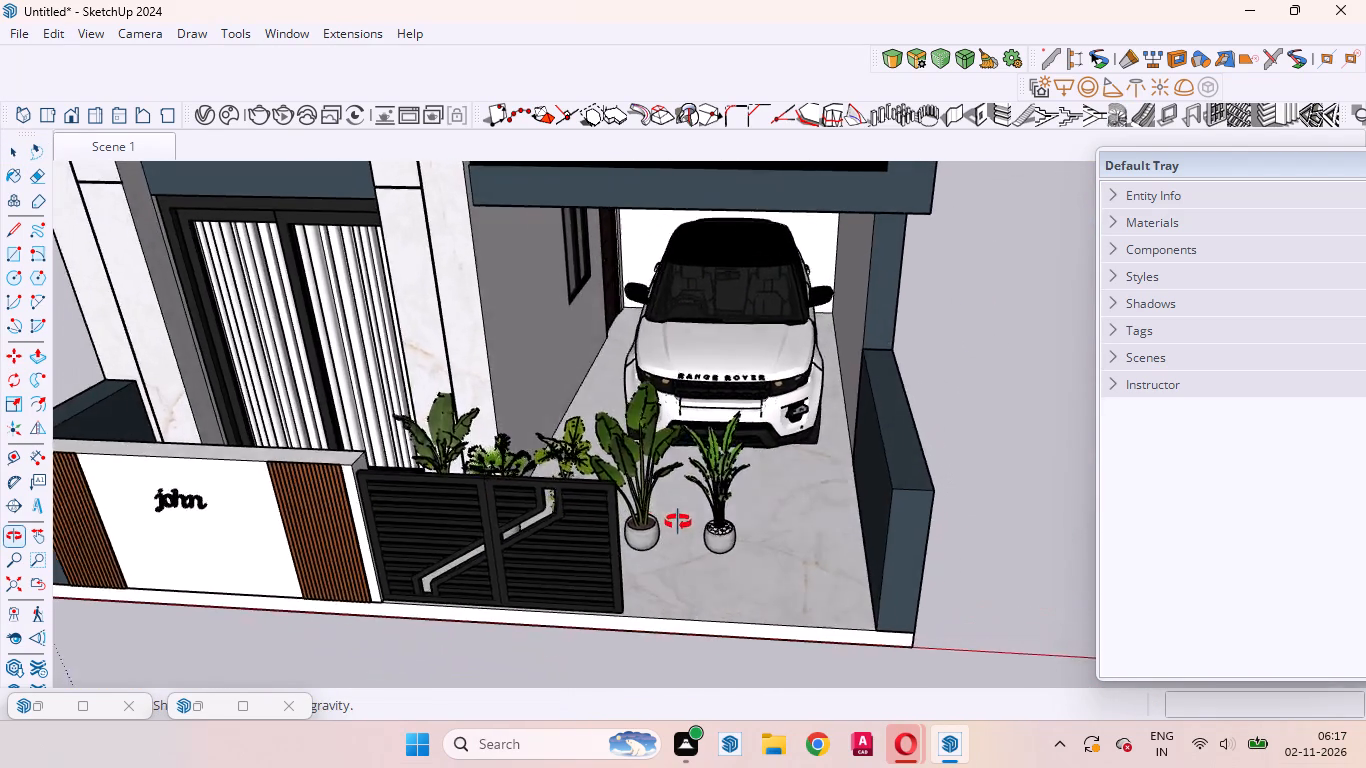
middle_drag(678, 522, 725, 405)
scroll(733, 522, down, 3)
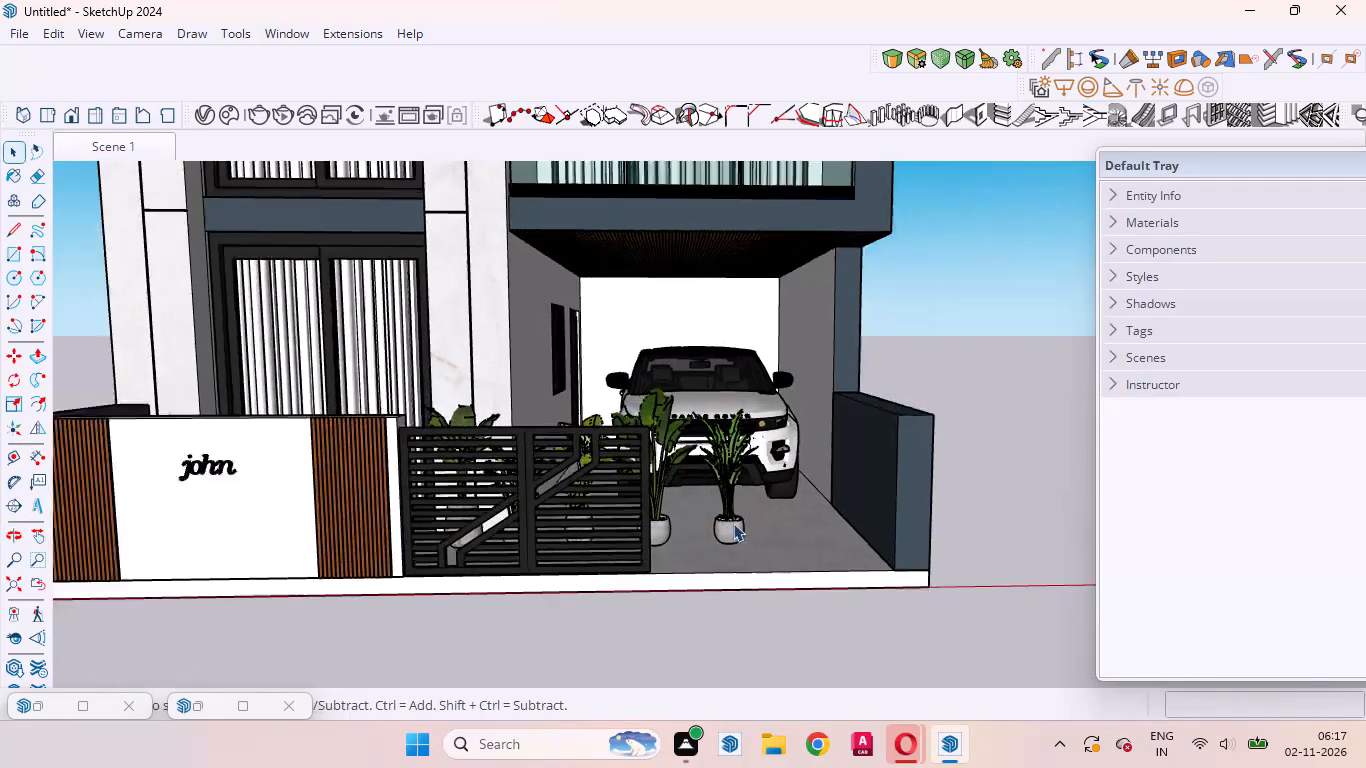
scroll(741, 505, down, 5)
scroll(738, 465, up, 5)
middle_drag(754, 550, 776, 653)
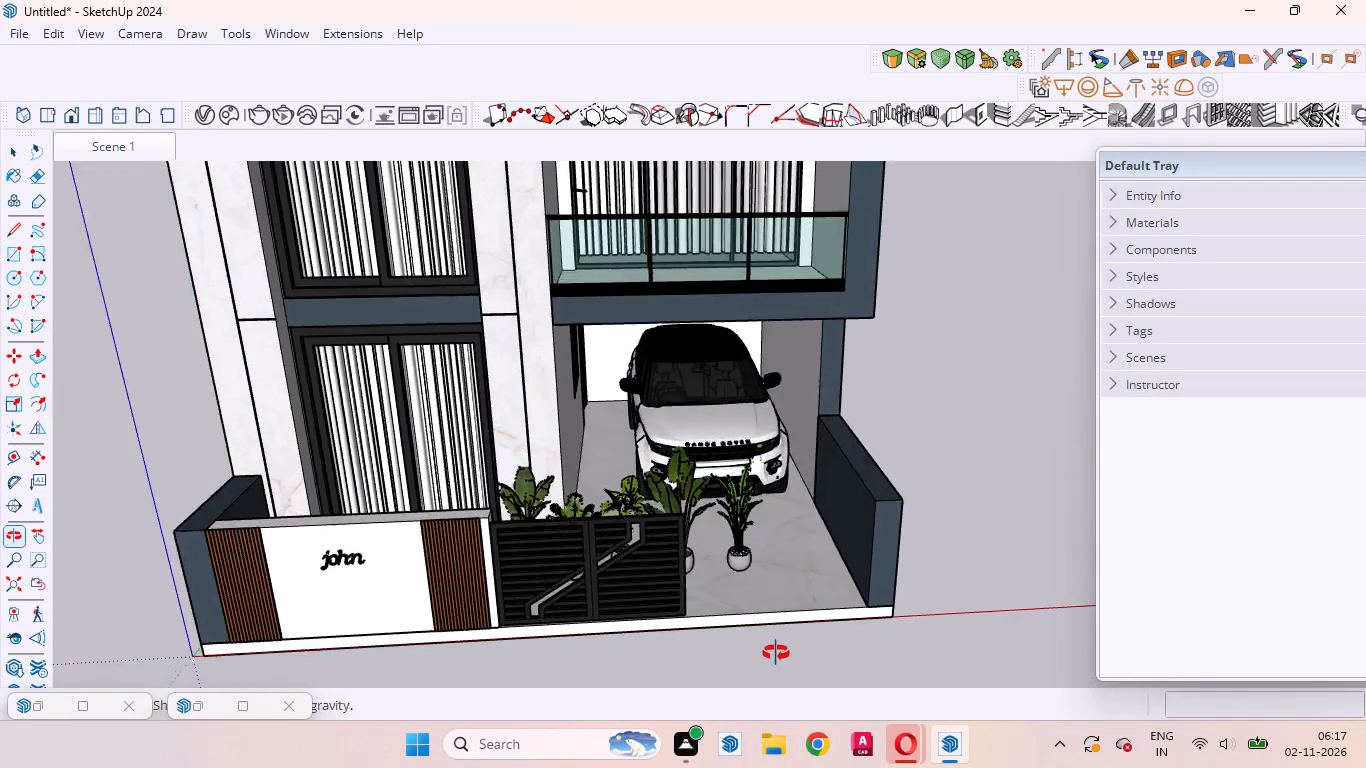
middle_drag(776, 653, 794, 767)
Move the plant set about 7 5/16" across the driveway floor toward the gate.
scroll(649, 465, up, 9)
click(739, 588)
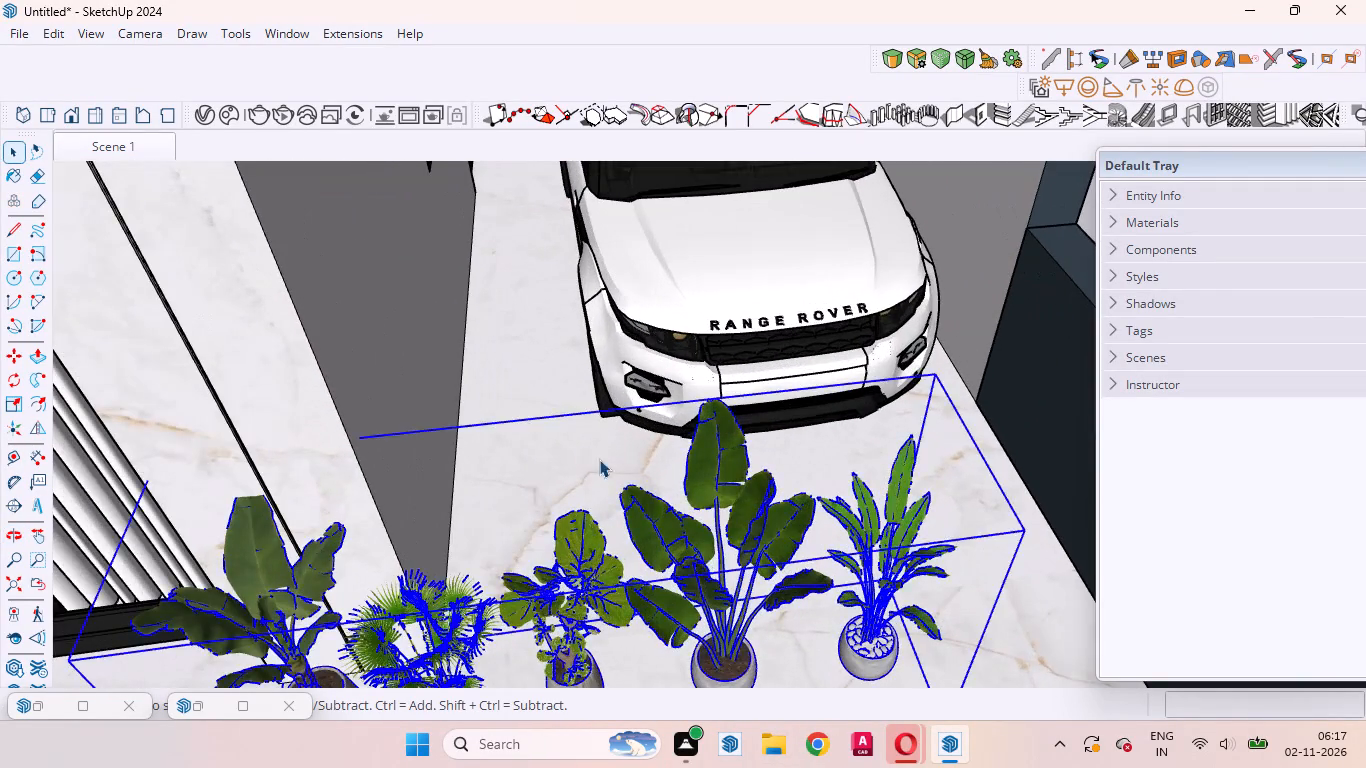
scroll(586, 449, down, 13)
middle_drag(691, 634, 306, 754)
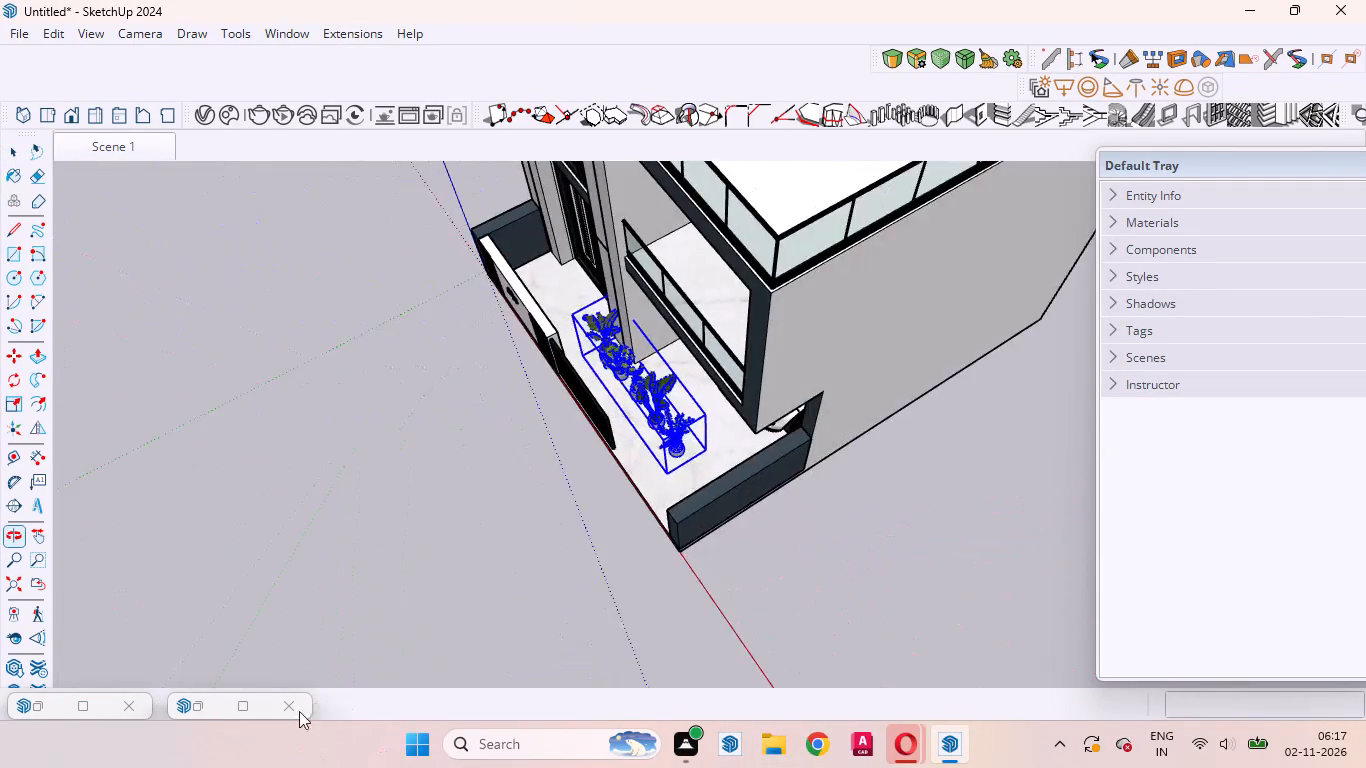
scroll(641, 376, up, 10)
middle_drag(733, 529, 611, 518)
scroll(696, 483, down, 5)
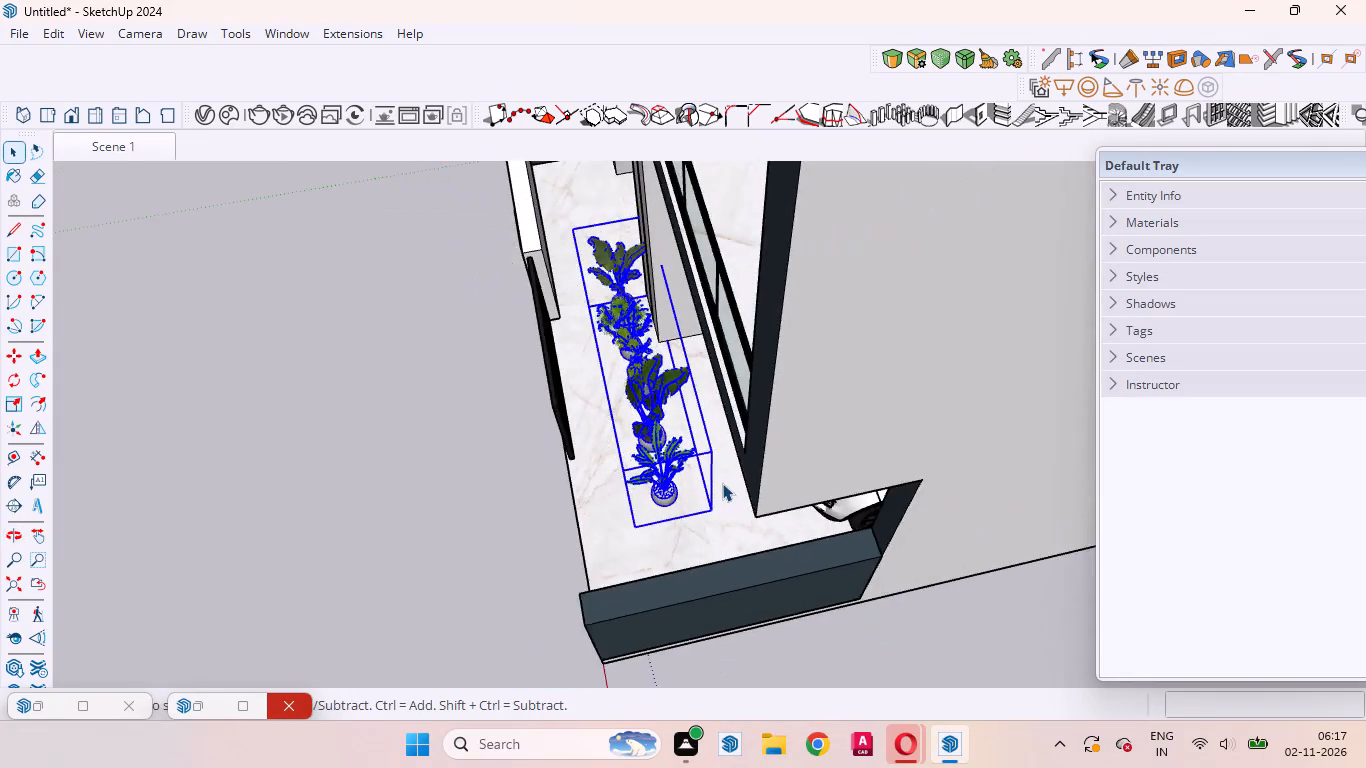
scroll(722, 483, down, 10)
middle_drag(699, 497, 646, 489)
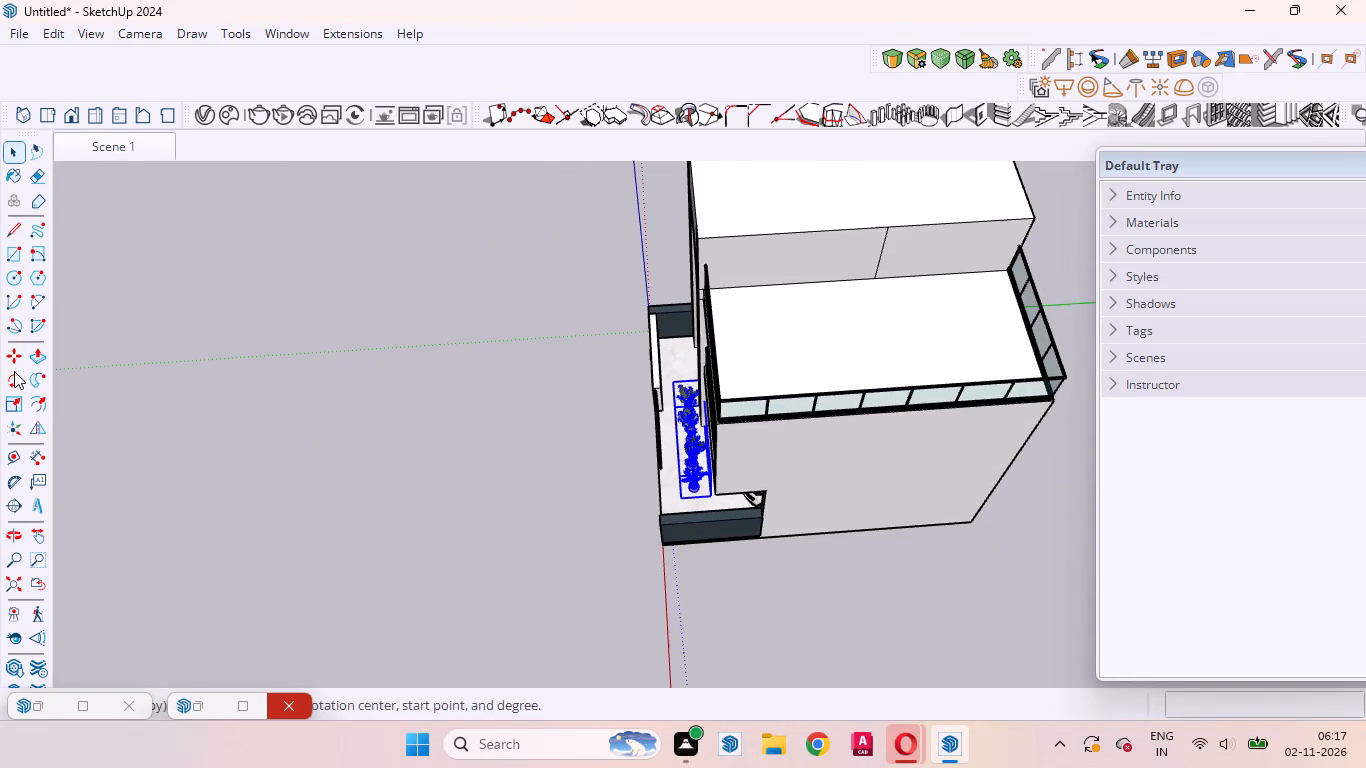
click(9, 354)
scroll(756, 459, up, 9)
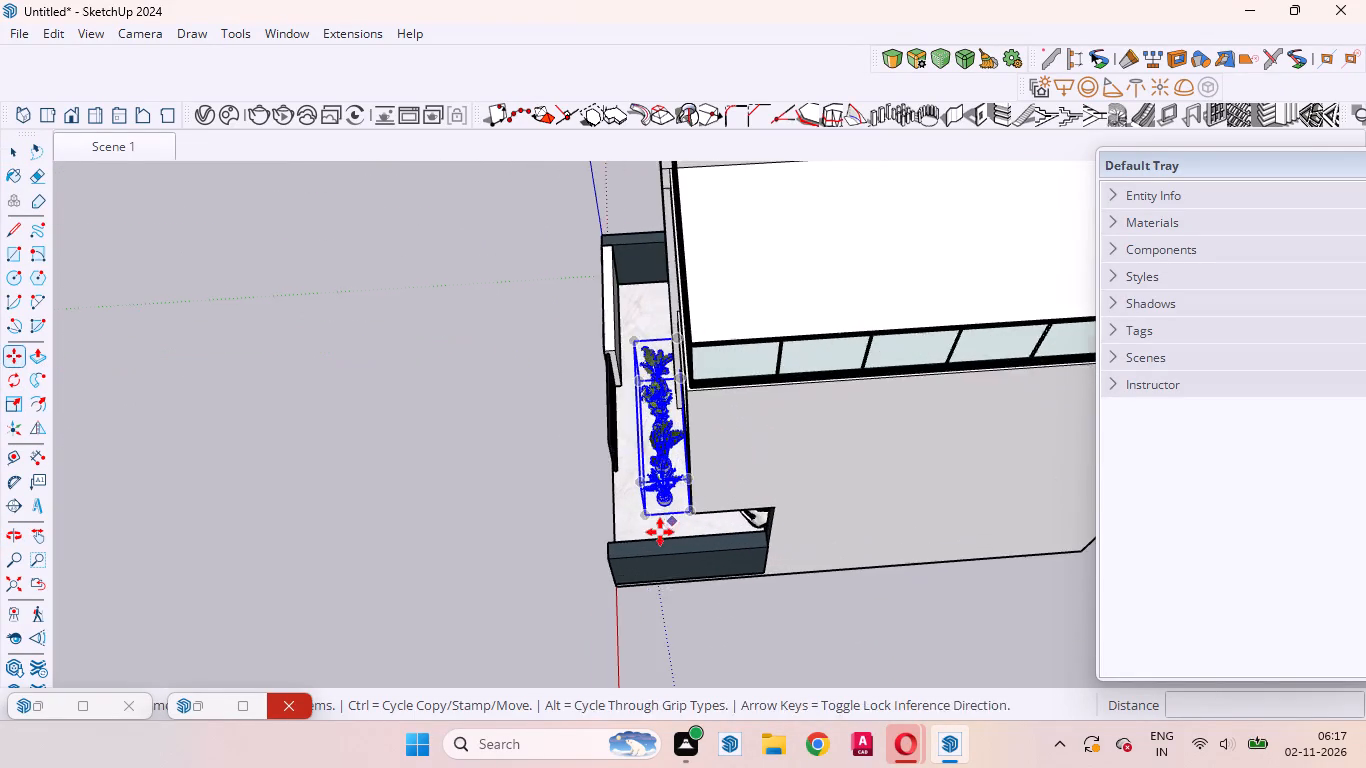
scroll(660, 532, up, 5)
click(644, 527)
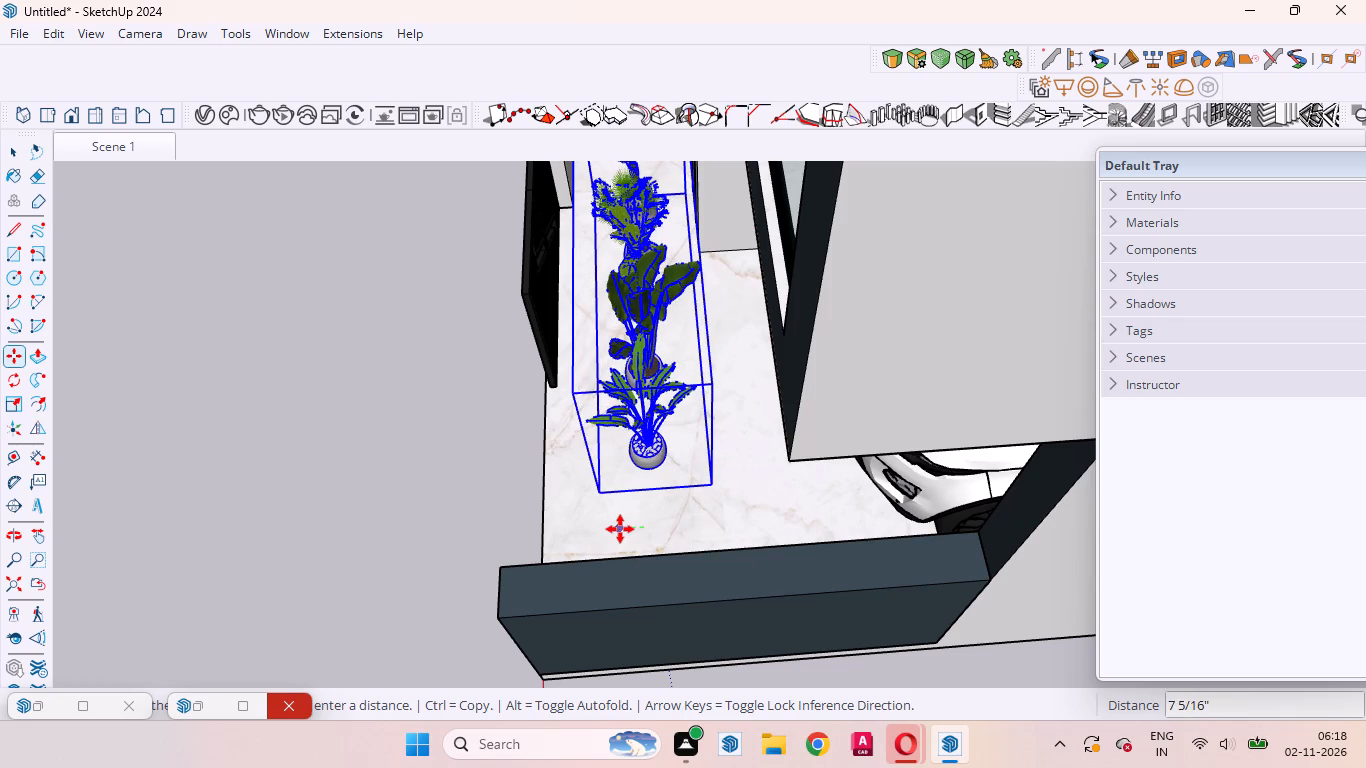
click(620, 529)
Move the plant set about 8' 9" along the red axis so it sits behind the name wall, and deselect it.
middle_drag(604, 531, 1168, 515)
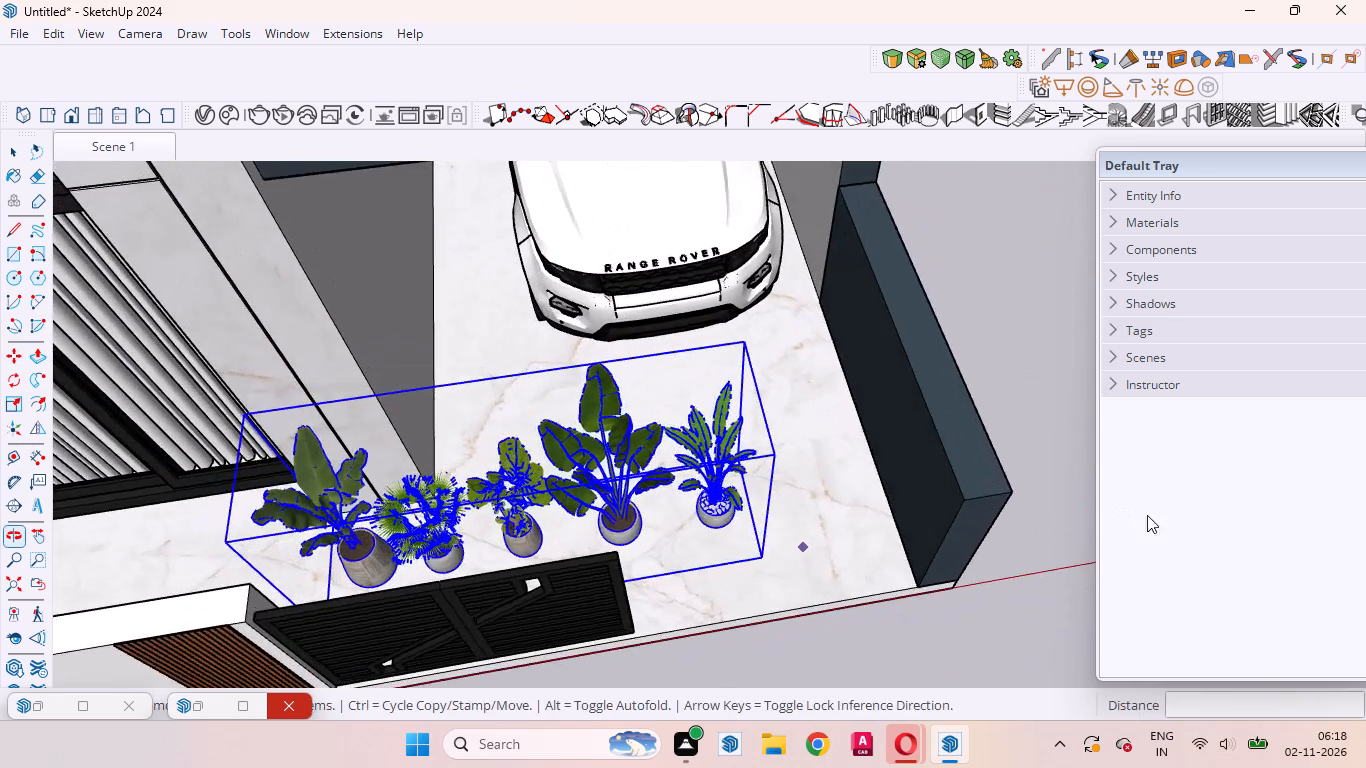
scroll(918, 531, down, 10)
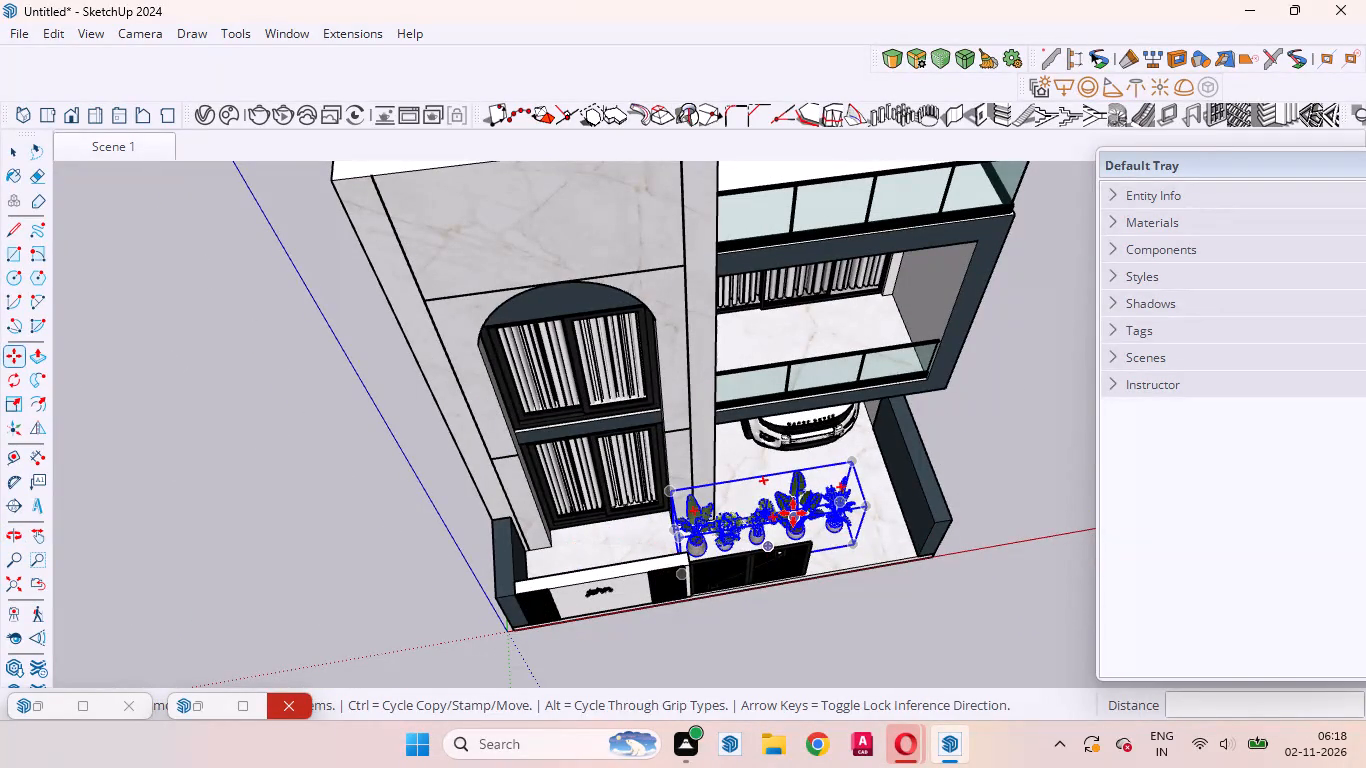
click(865, 505)
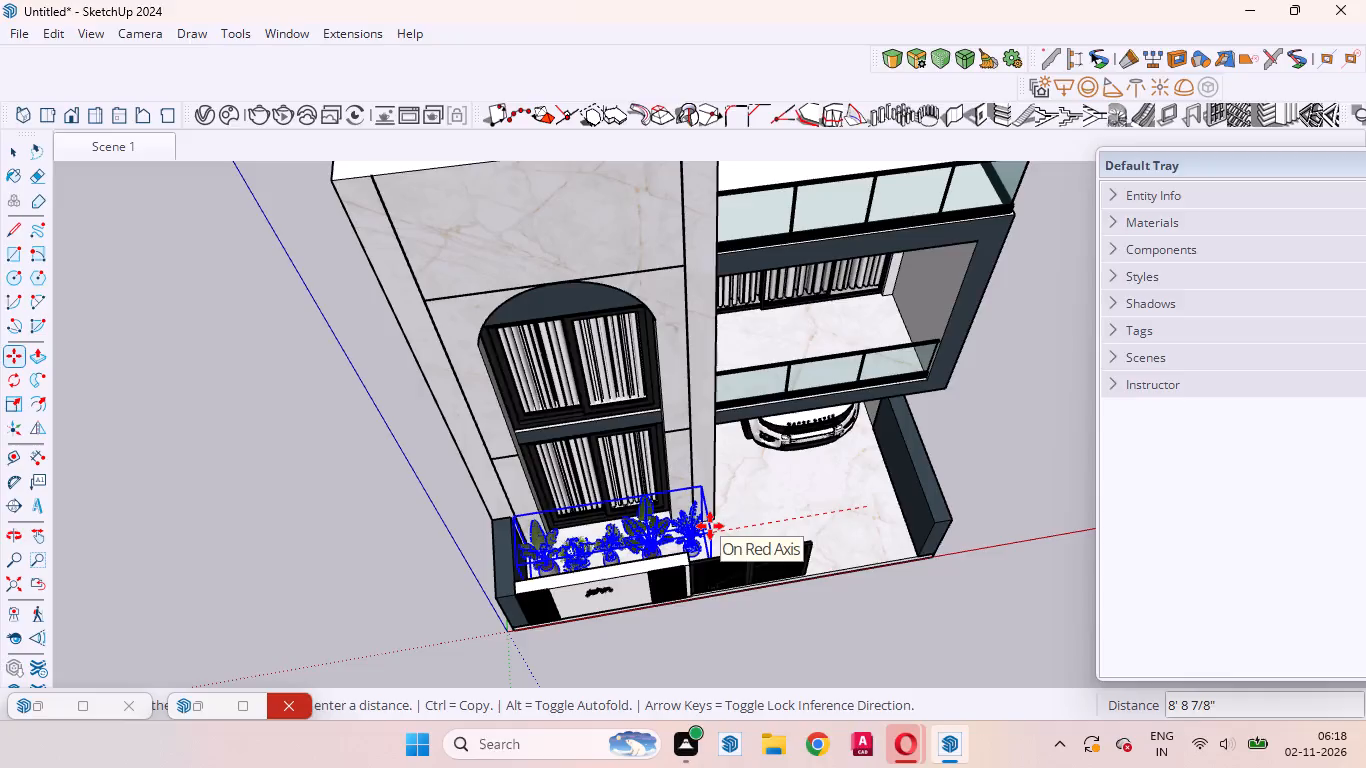
click(710, 526)
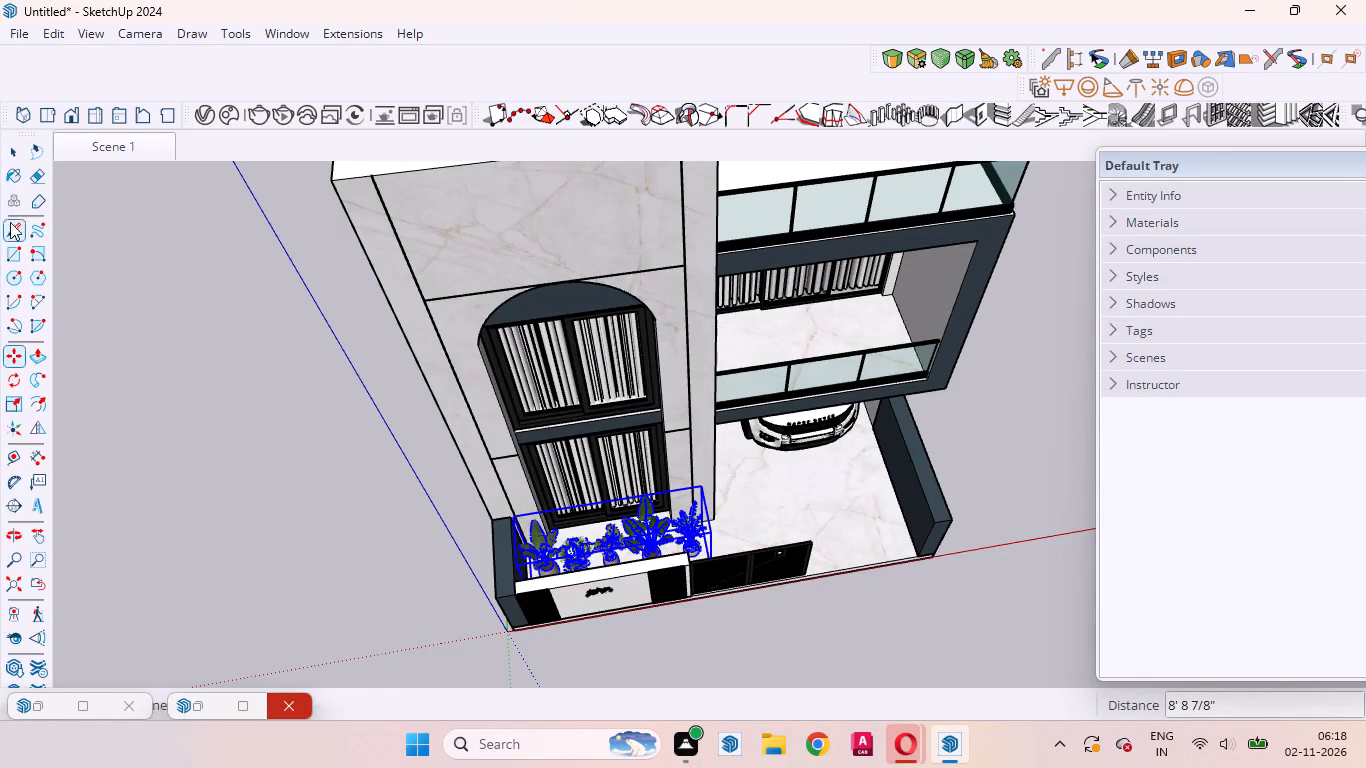
click(12, 156)
click(300, 600)
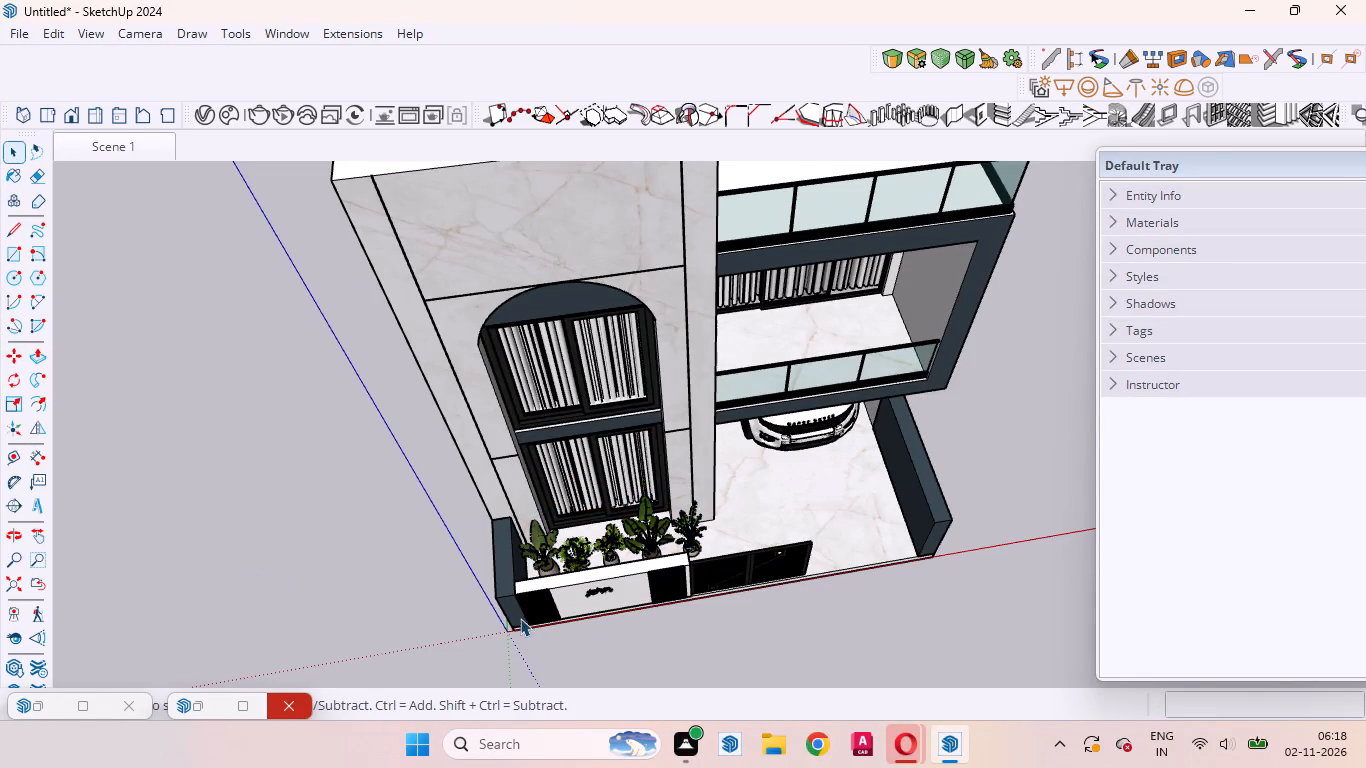
Convert the "john" lettering inside the front name wall group into a V-Ray mesh light, and leave the group.
middle_drag(522, 620, 482, 315)
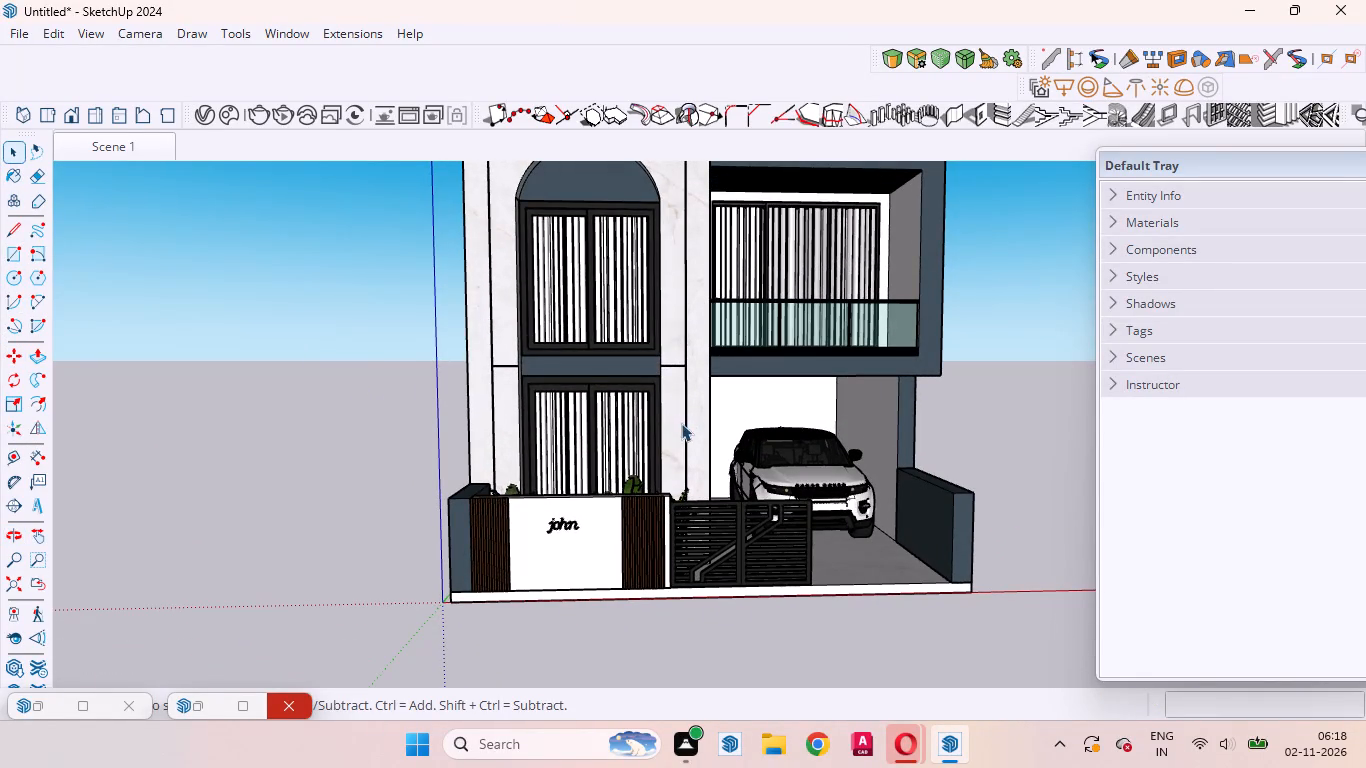
scroll(590, 506, up, 10)
middle_drag(671, 489, 649, 536)
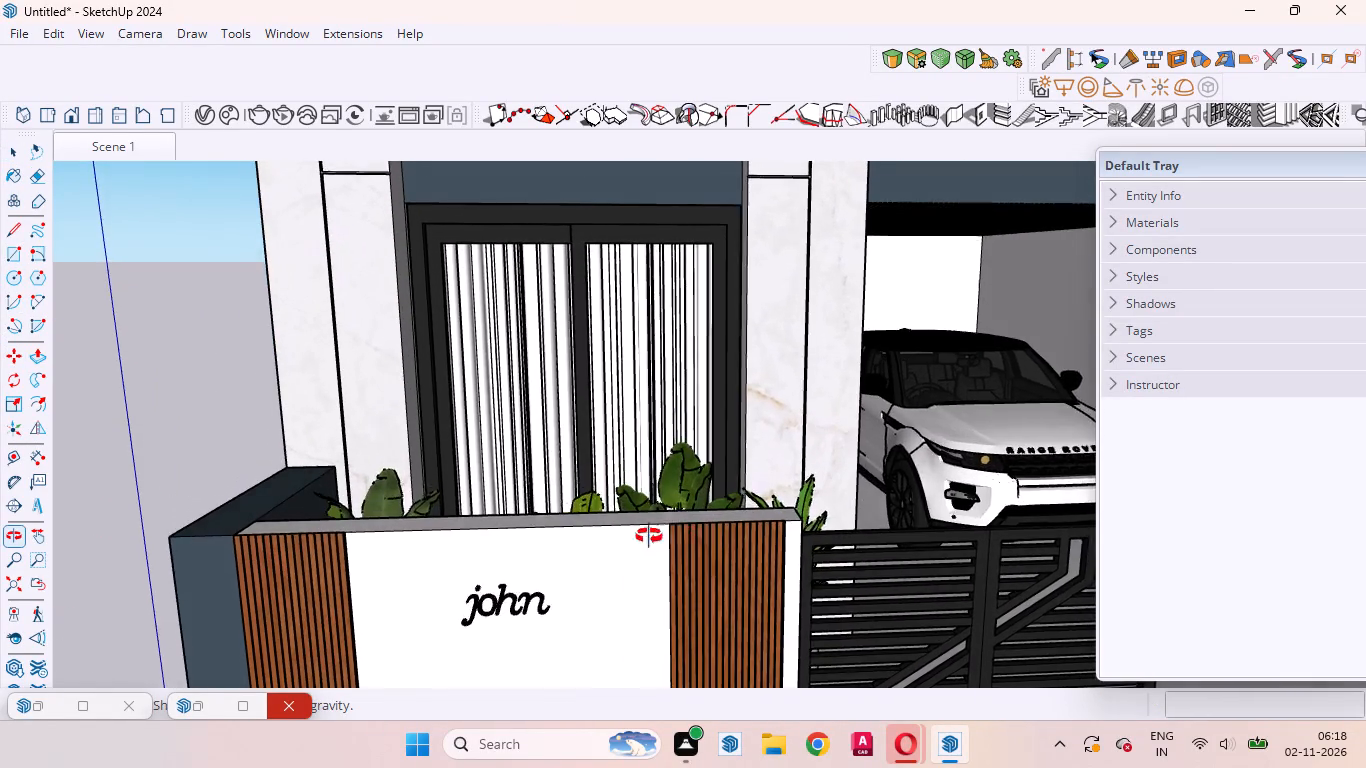
middle_drag(649, 536, 534, 640)
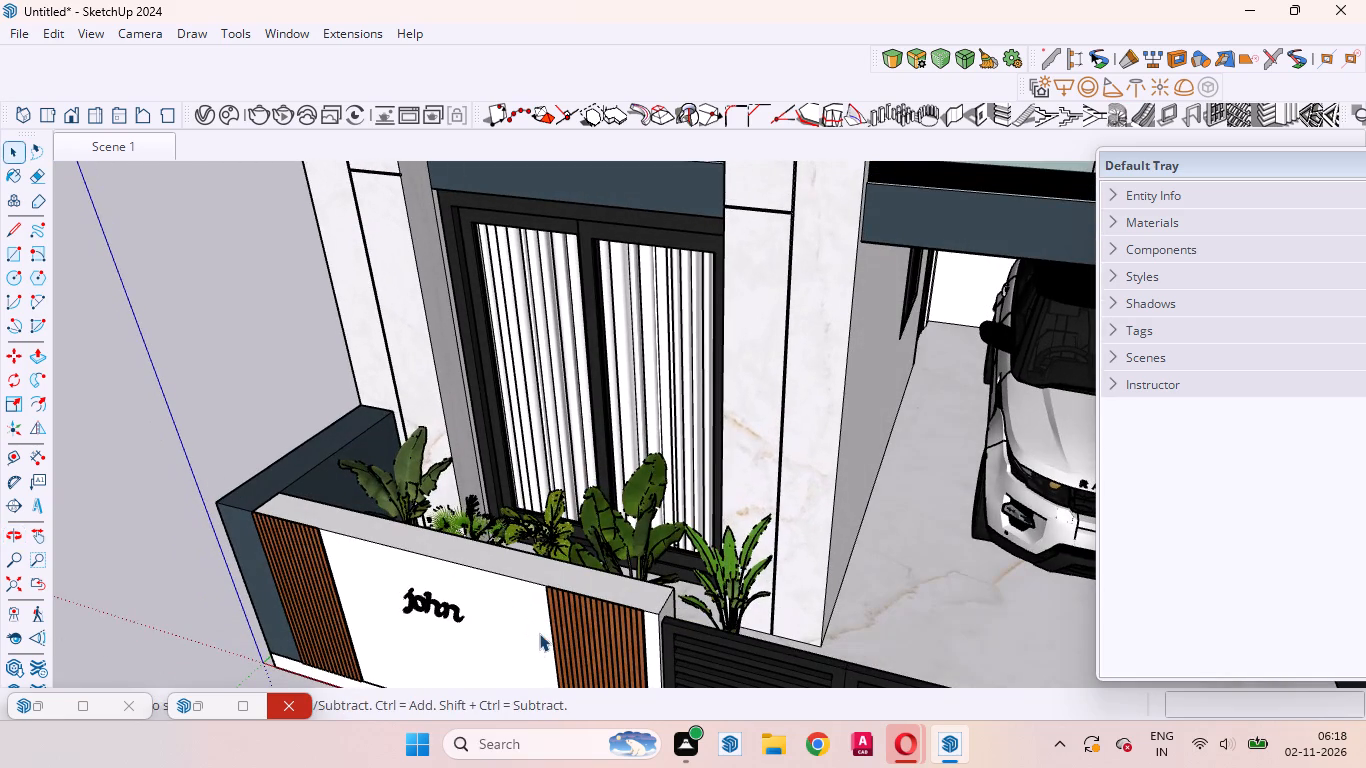
click(437, 611)
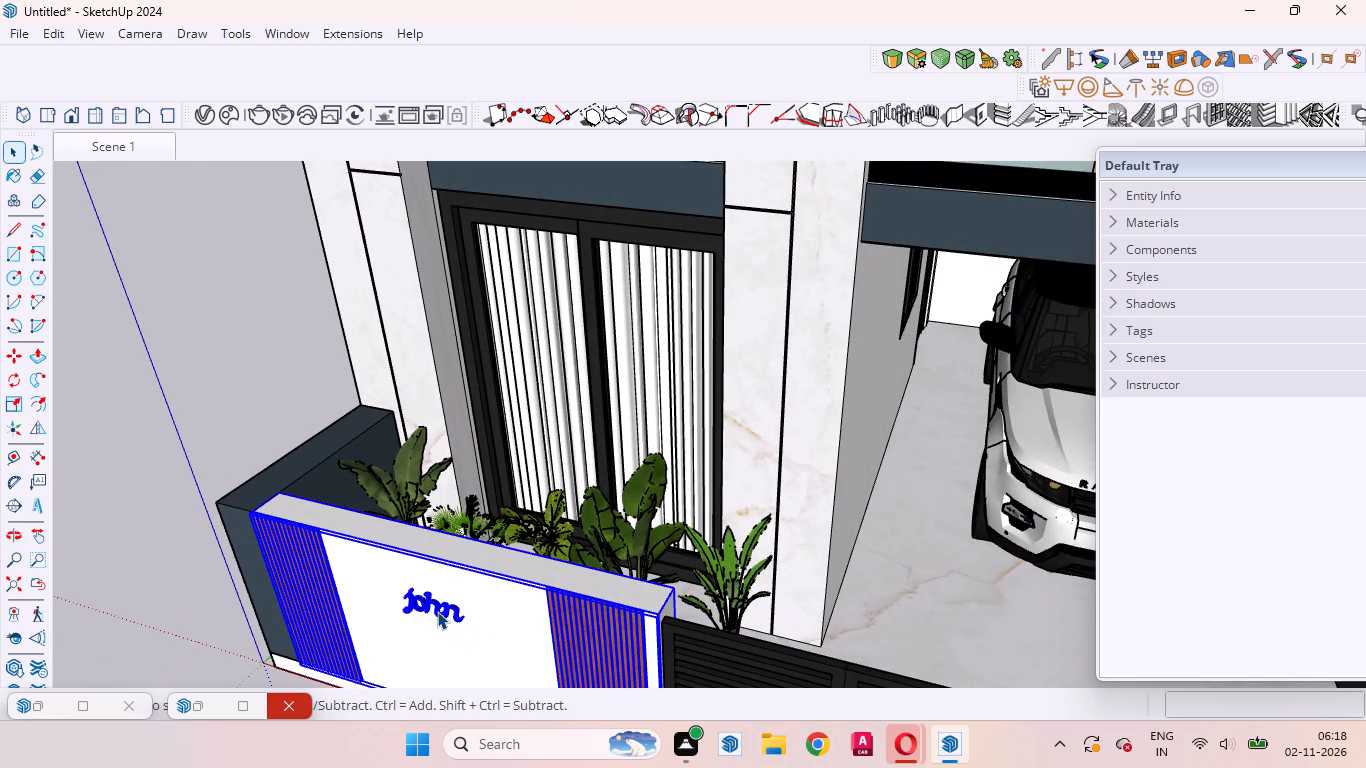
click(447, 606)
click(446, 610)
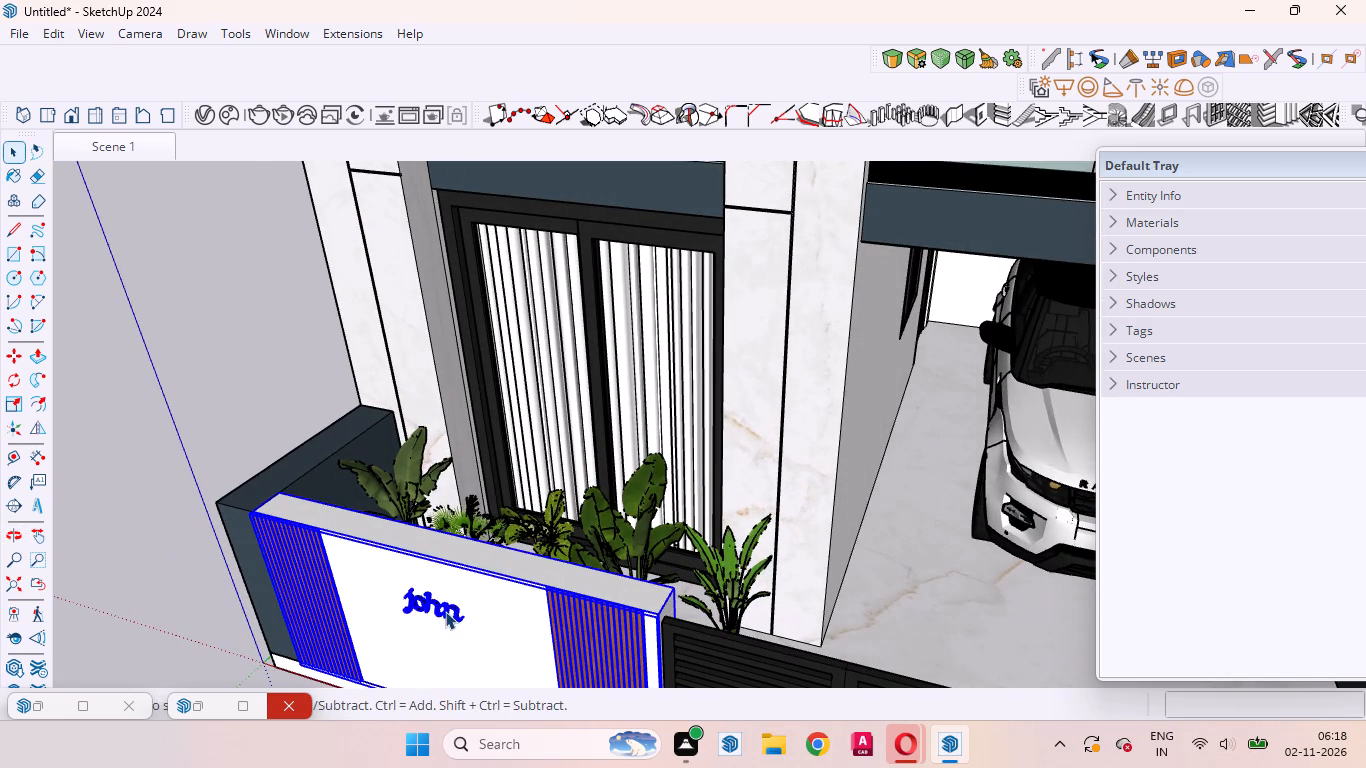
click(445, 611)
click(445, 611)
click(444, 611)
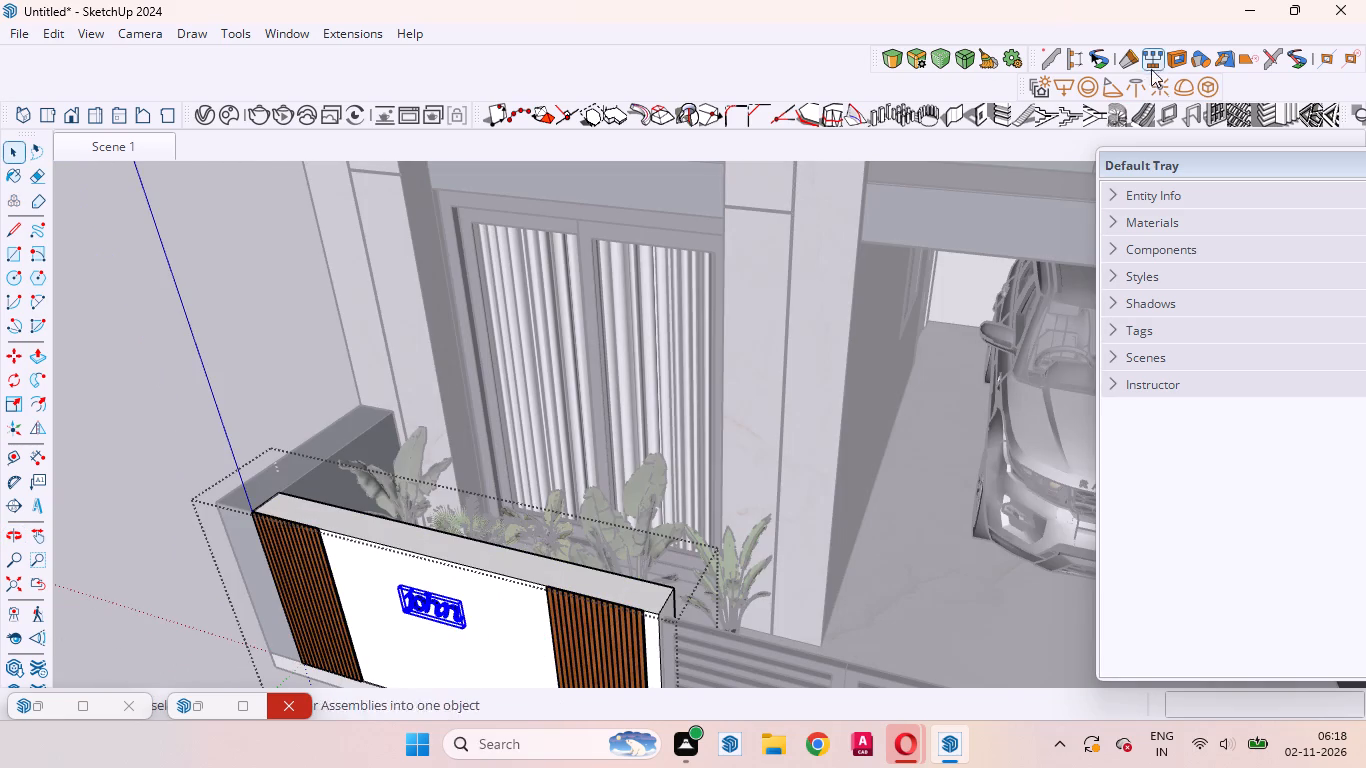
click(1206, 76)
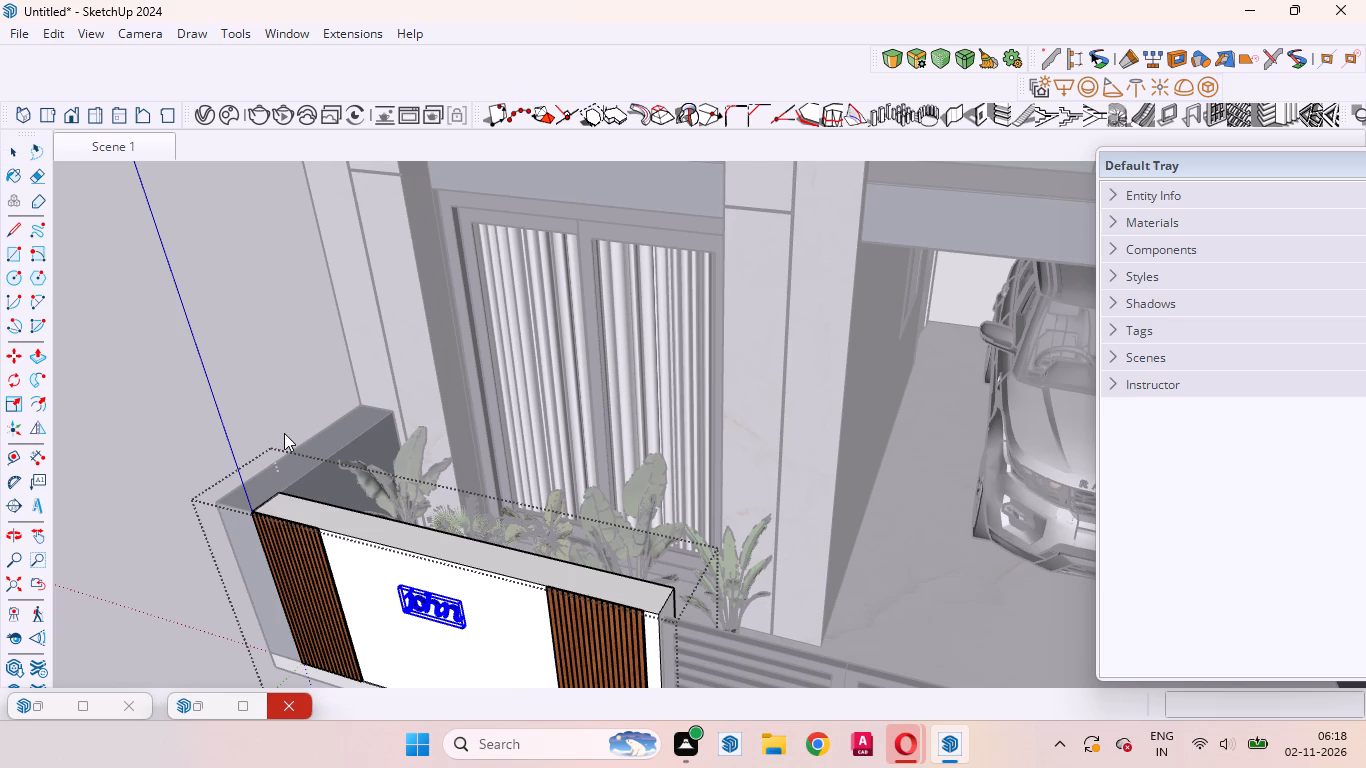
click(16, 149)
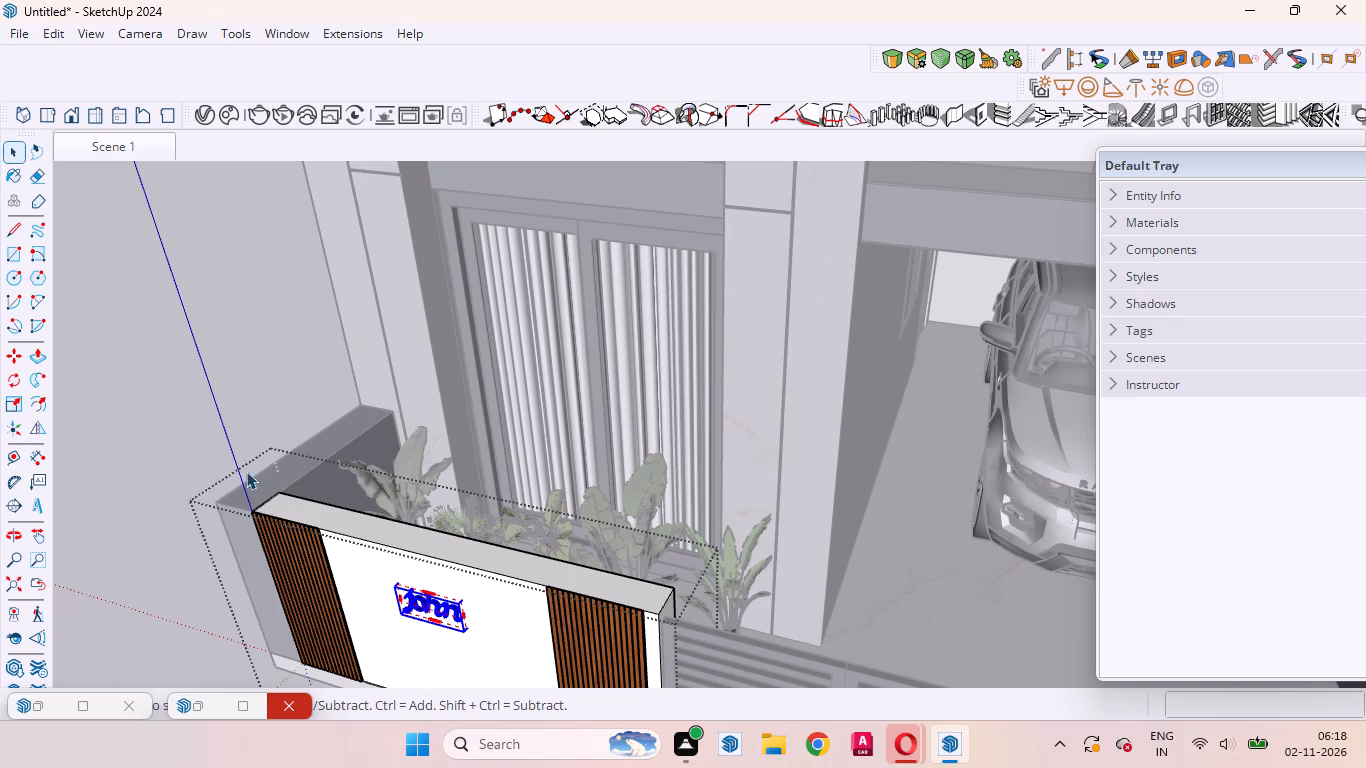
click(175, 451)
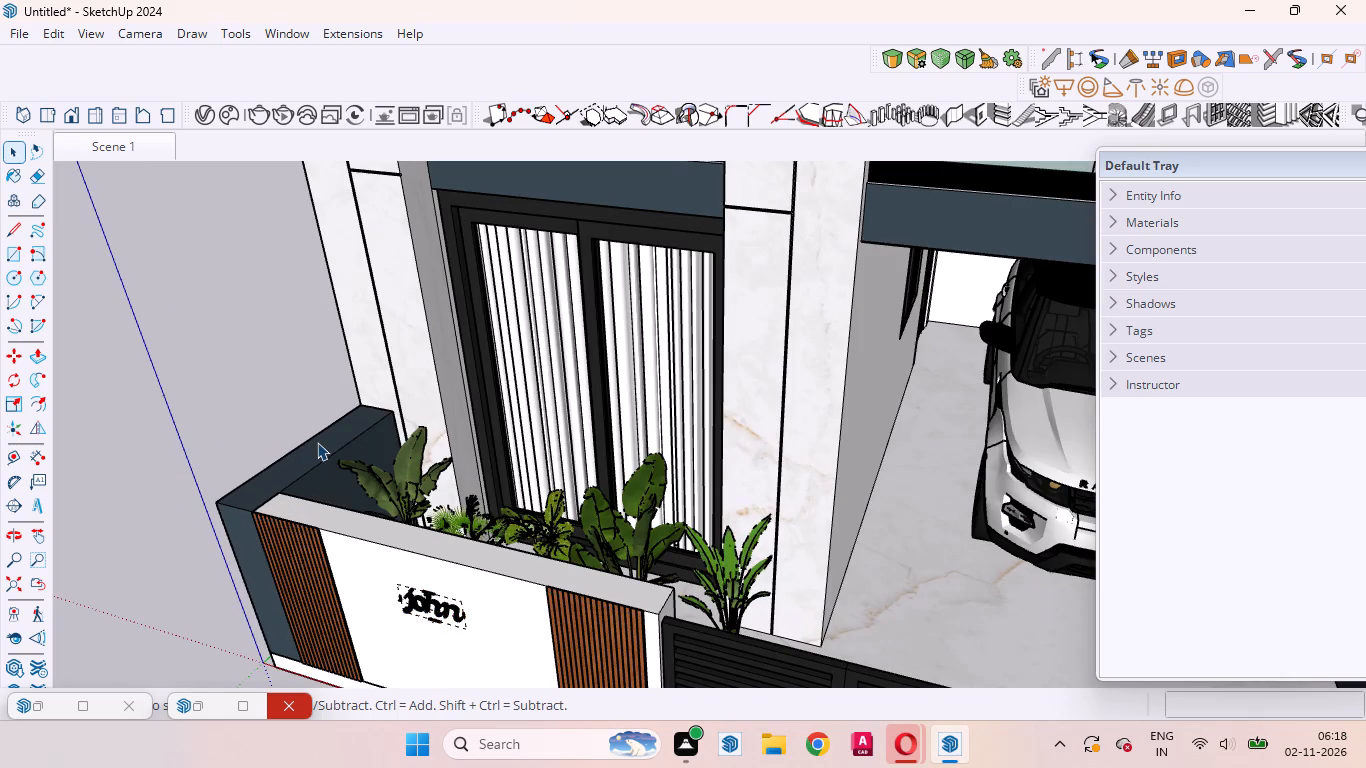
click(130, 455)
Restore the saved Scene 1 view and check how the plants look behind the name wall.
scroll(556, 493, up, 4)
scroll(695, 422, down, 4)
click(120, 139)
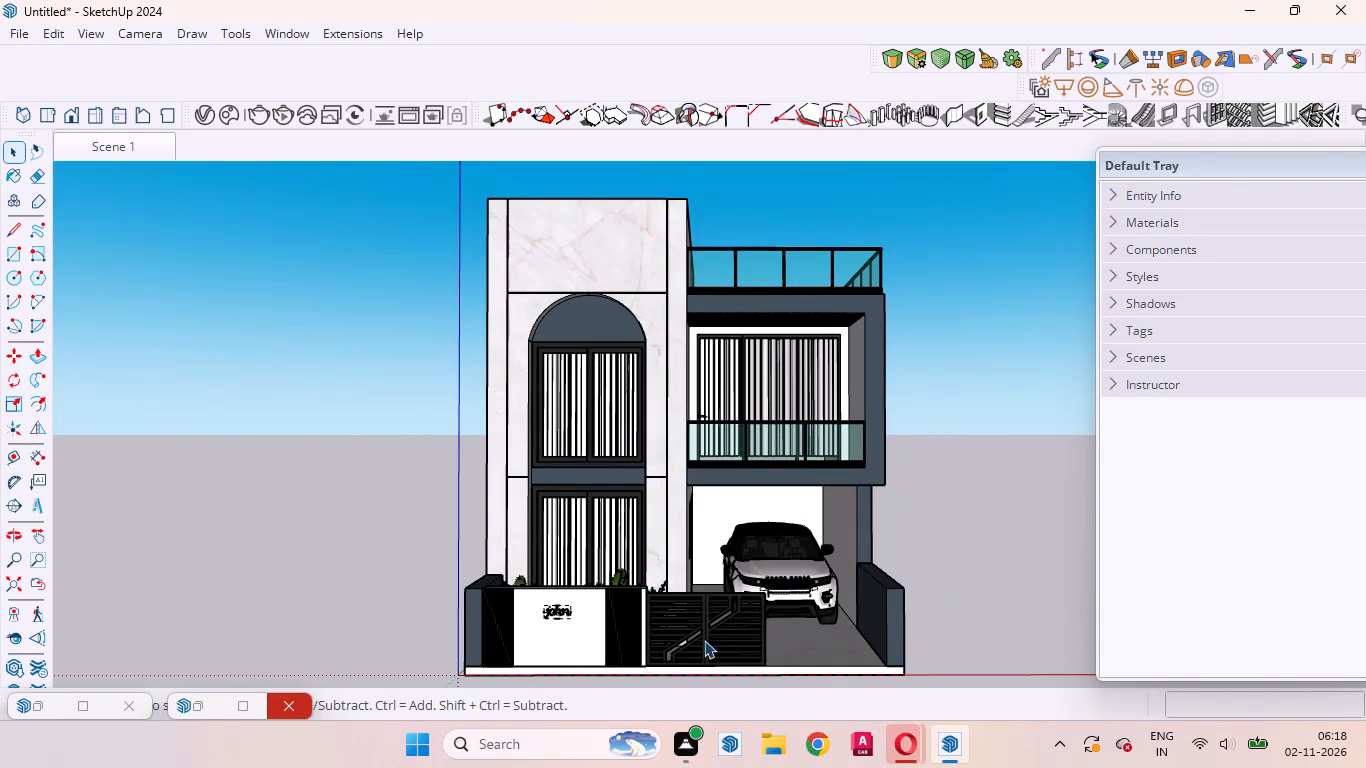
scroll(632, 583, up, 2)
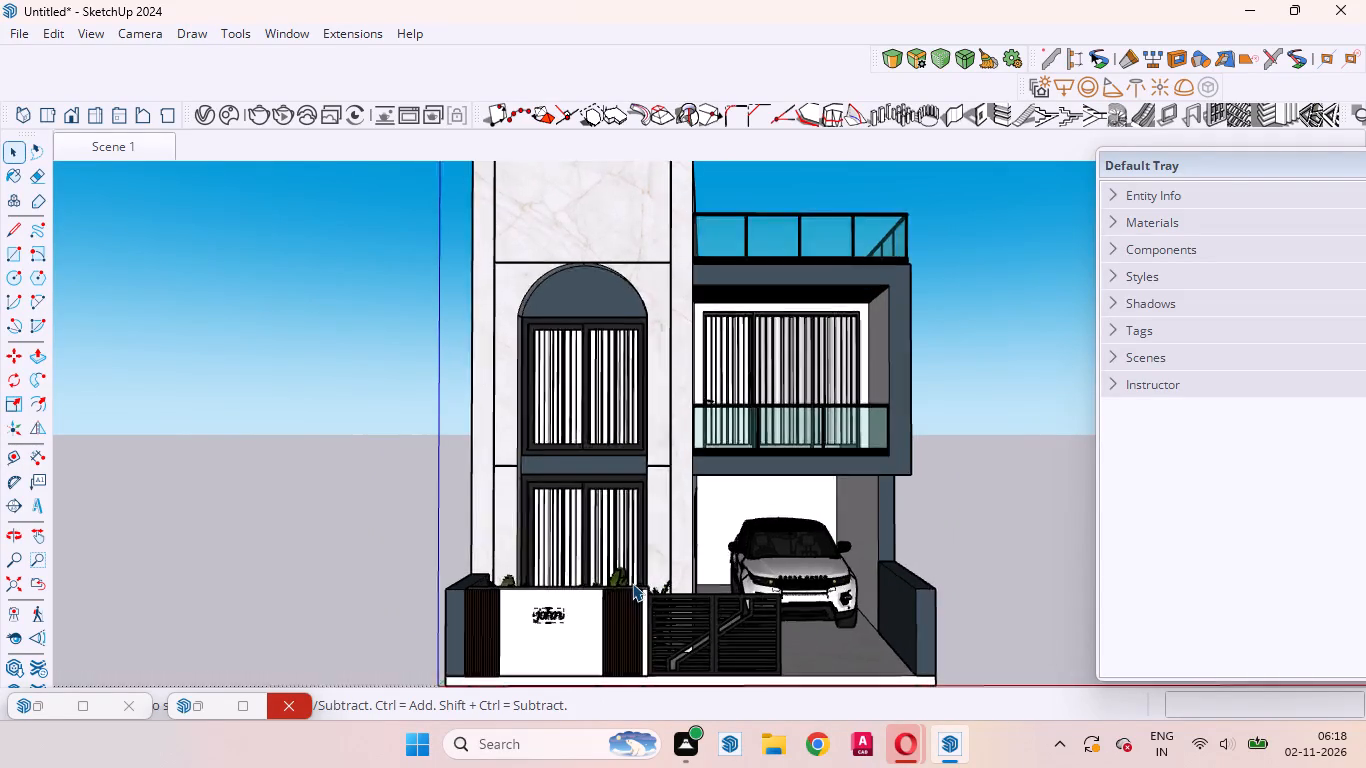
scroll(632, 583, up, 8)
Scale the plant set behind the name wall vertically by about 1.32, and deselect it.
middle_drag(624, 612, 693, 767)
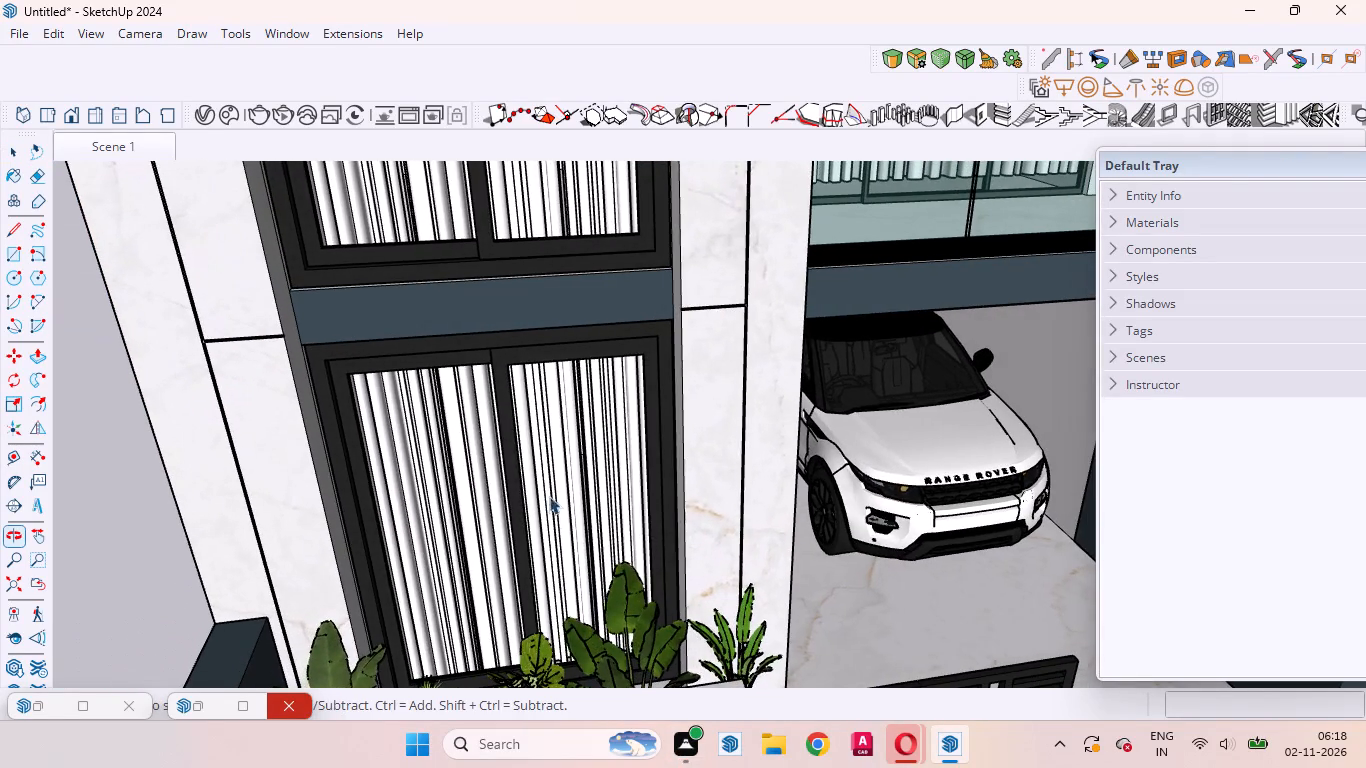
scroll(538, 439, down, 9)
middle_drag(616, 493, 582, 749)
scroll(575, 593, up, 5)
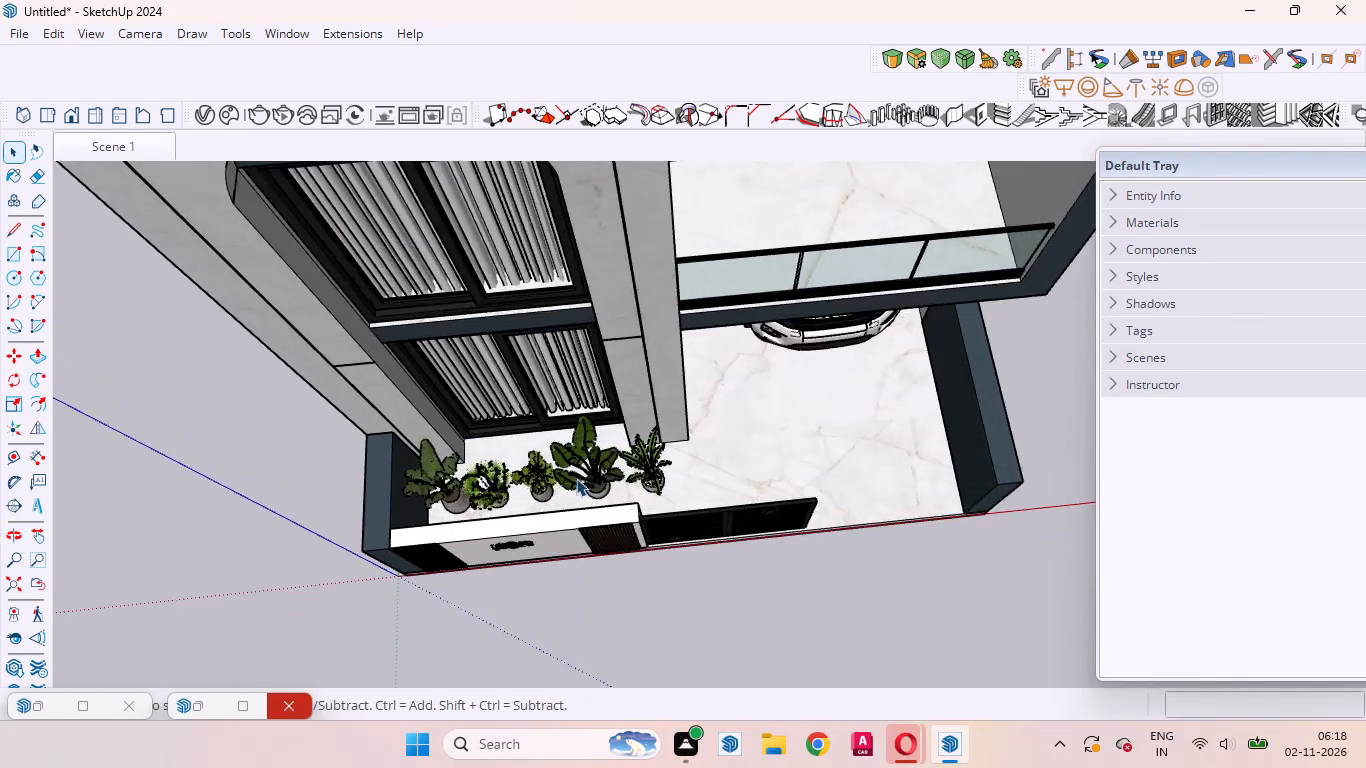
scroll(575, 428, up, 4)
click(574, 480)
scroll(751, 468, down, 4)
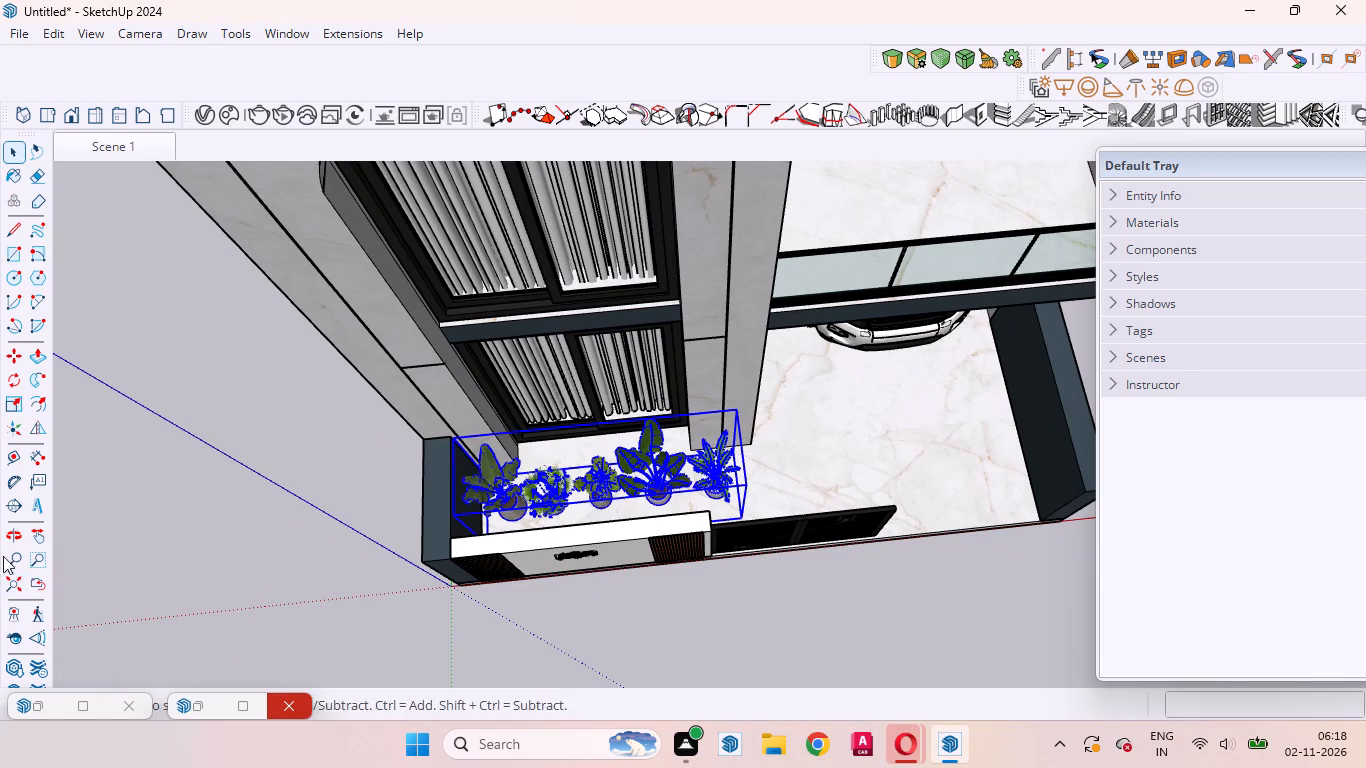
click(13, 393)
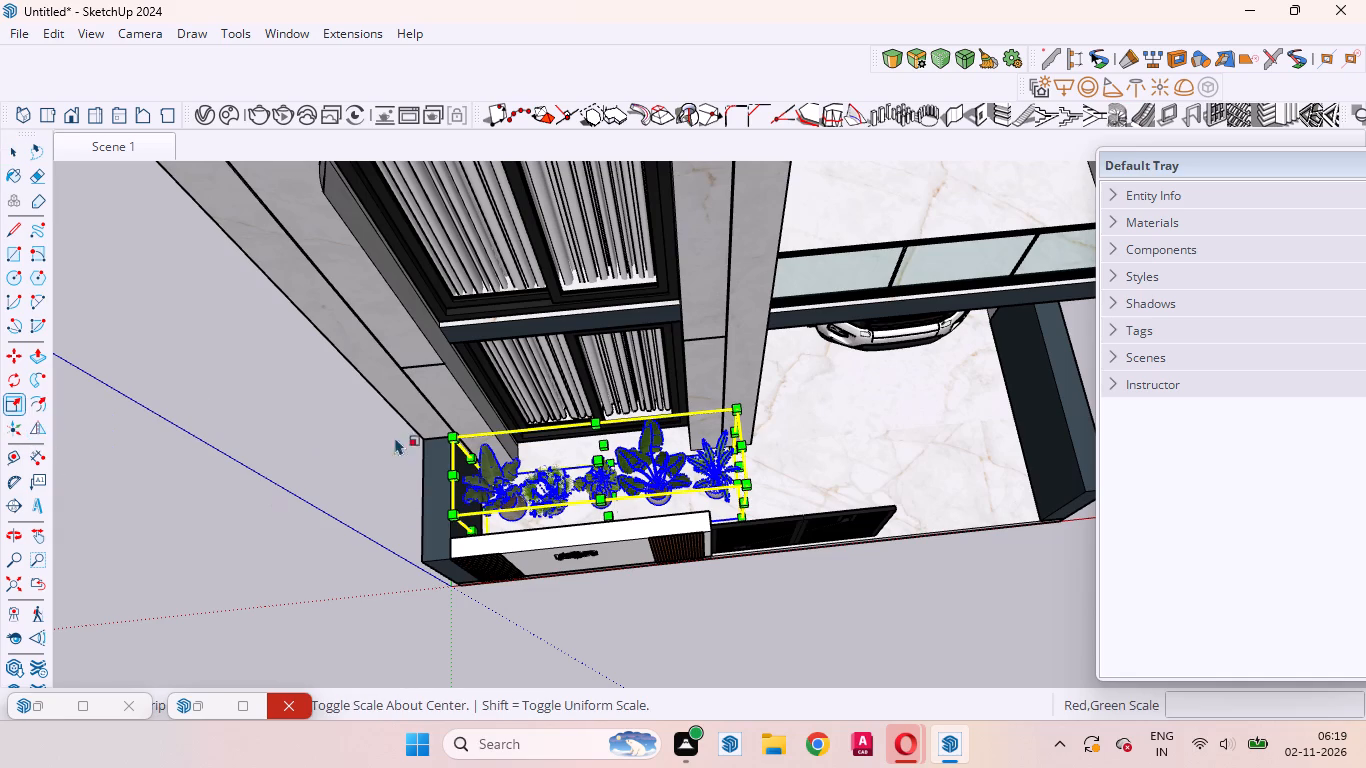
click(590, 456)
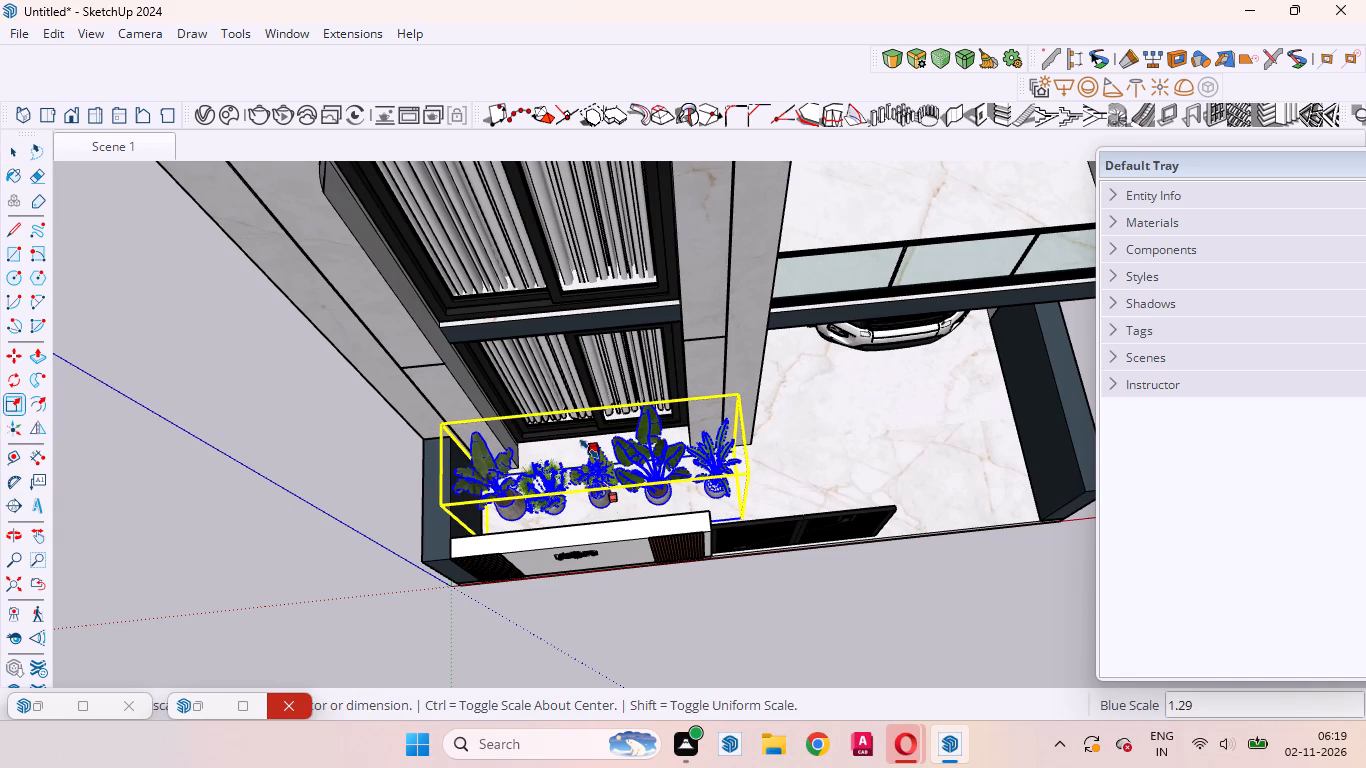
click(589, 449)
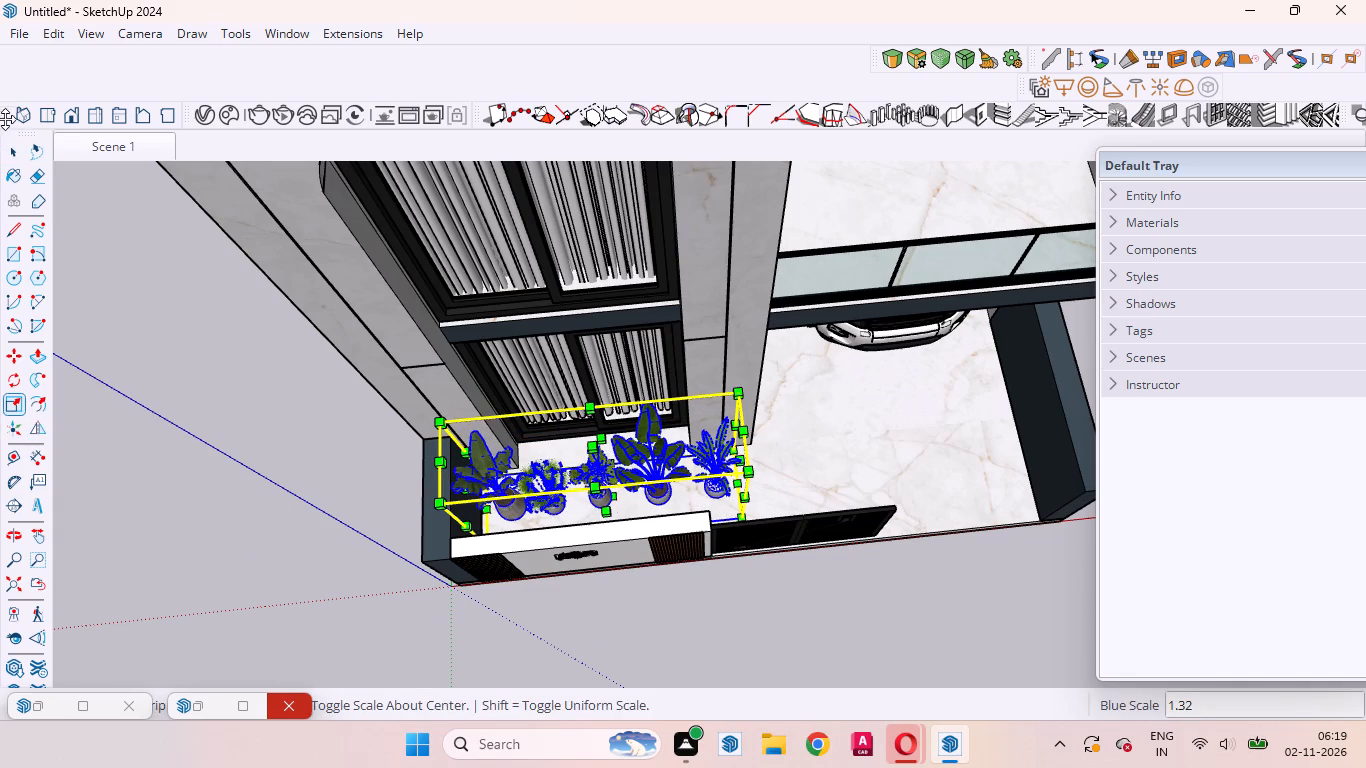
click(15, 145)
middle_drag(467, 603, 462, 288)
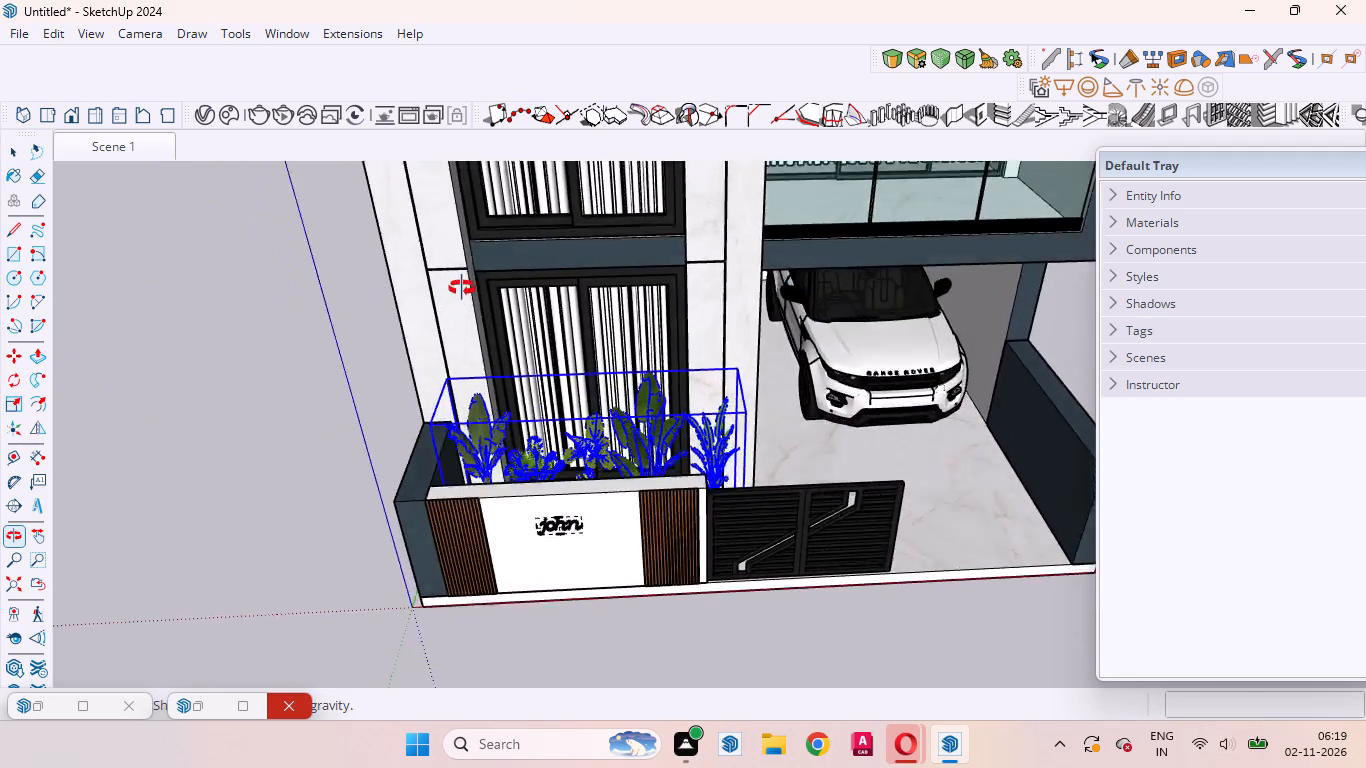
middle_drag(462, 288, 472, 207)
click(348, 405)
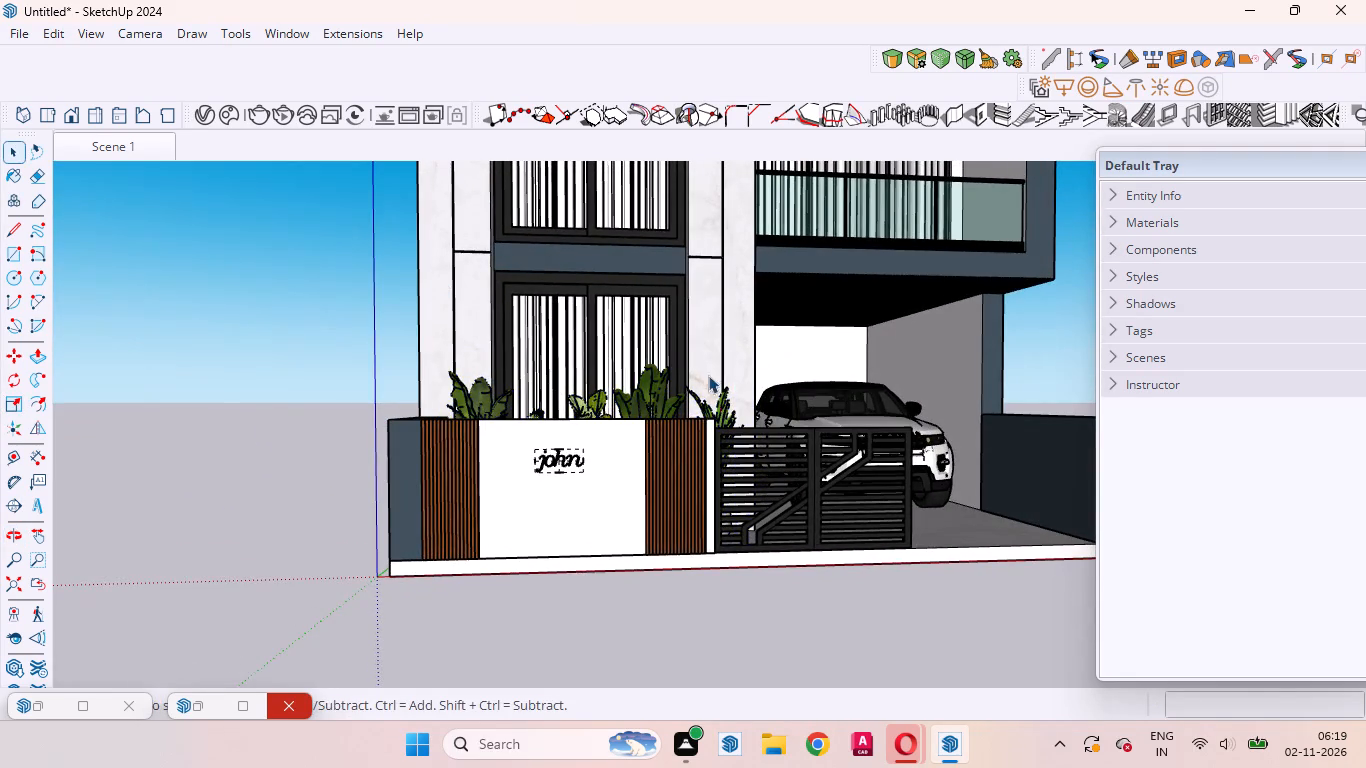
Examine the individual potted plants behind the name wall up close from above and from the gate side.
middle_drag(708, 404, 588, 729)
scroll(579, 707, up, 1)
scroll(621, 499, up, 8)
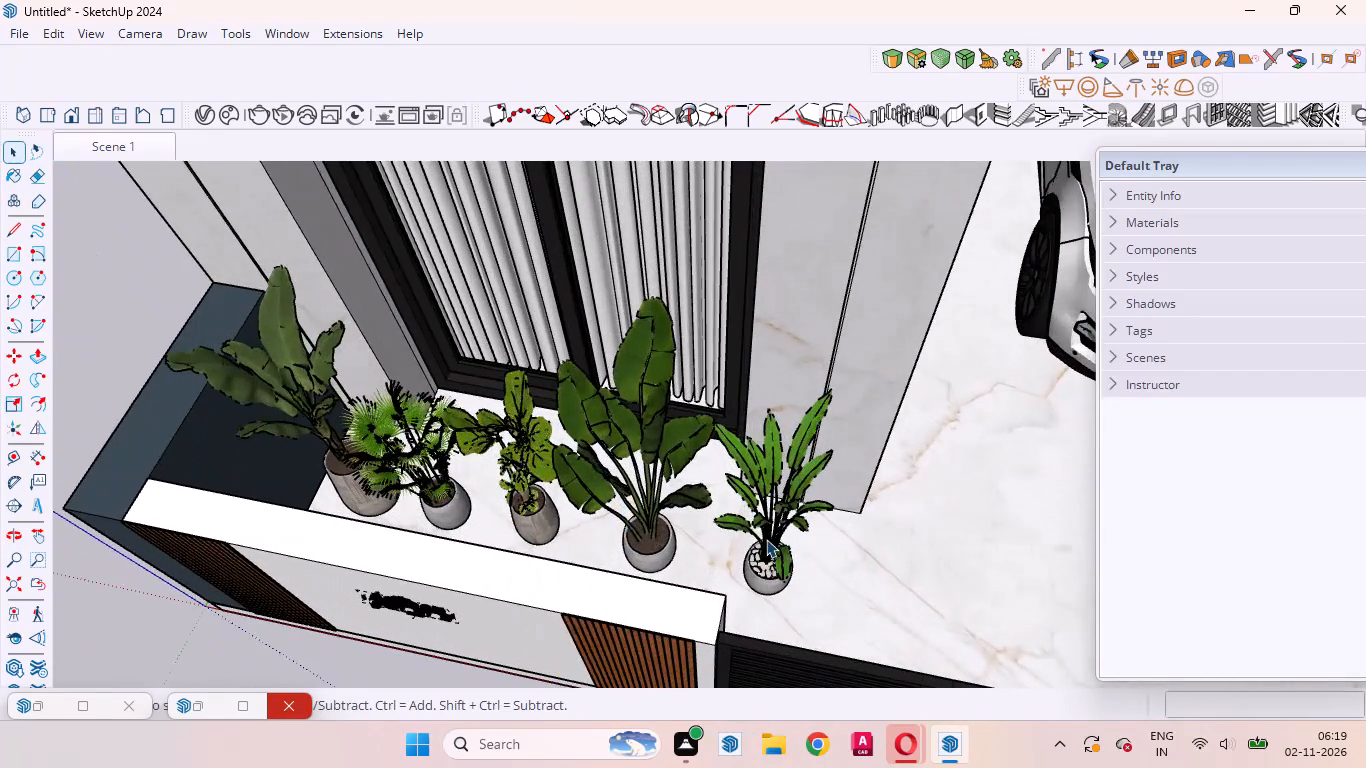
scroll(766, 539, down, 4)
scroll(717, 539, up, 7)
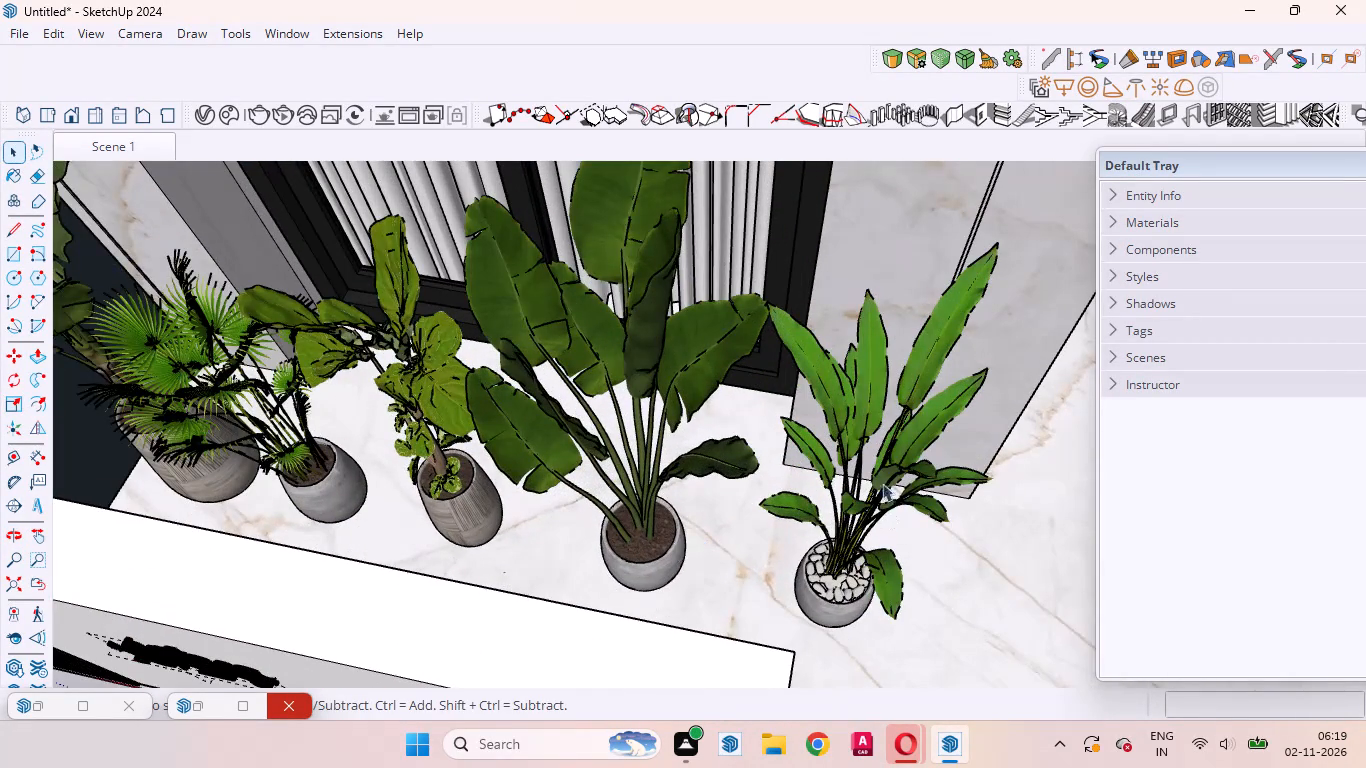
scroll(867, 461, down, 5)
middle_drag(888, 532, 614, 405)
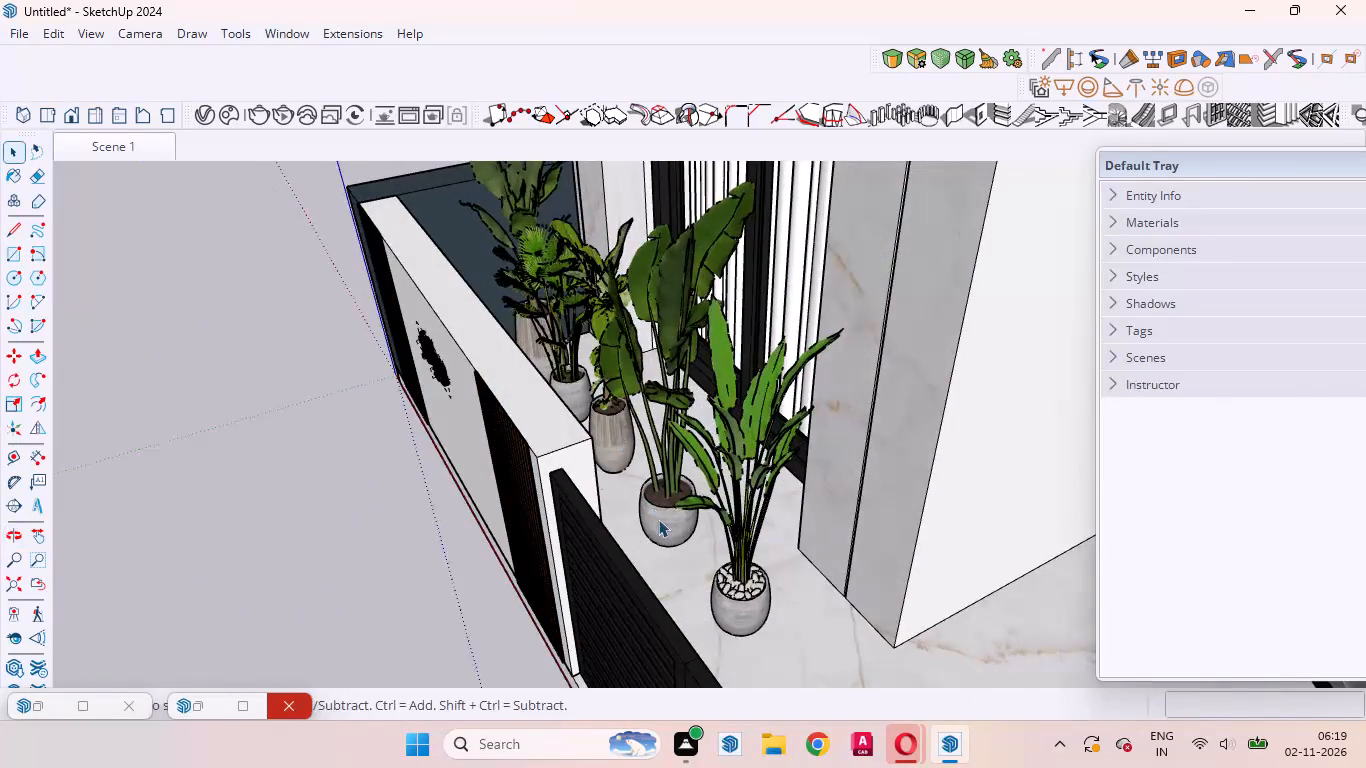
scroll(663, 527, up, 4)
scroll(780, 571, down, 3)
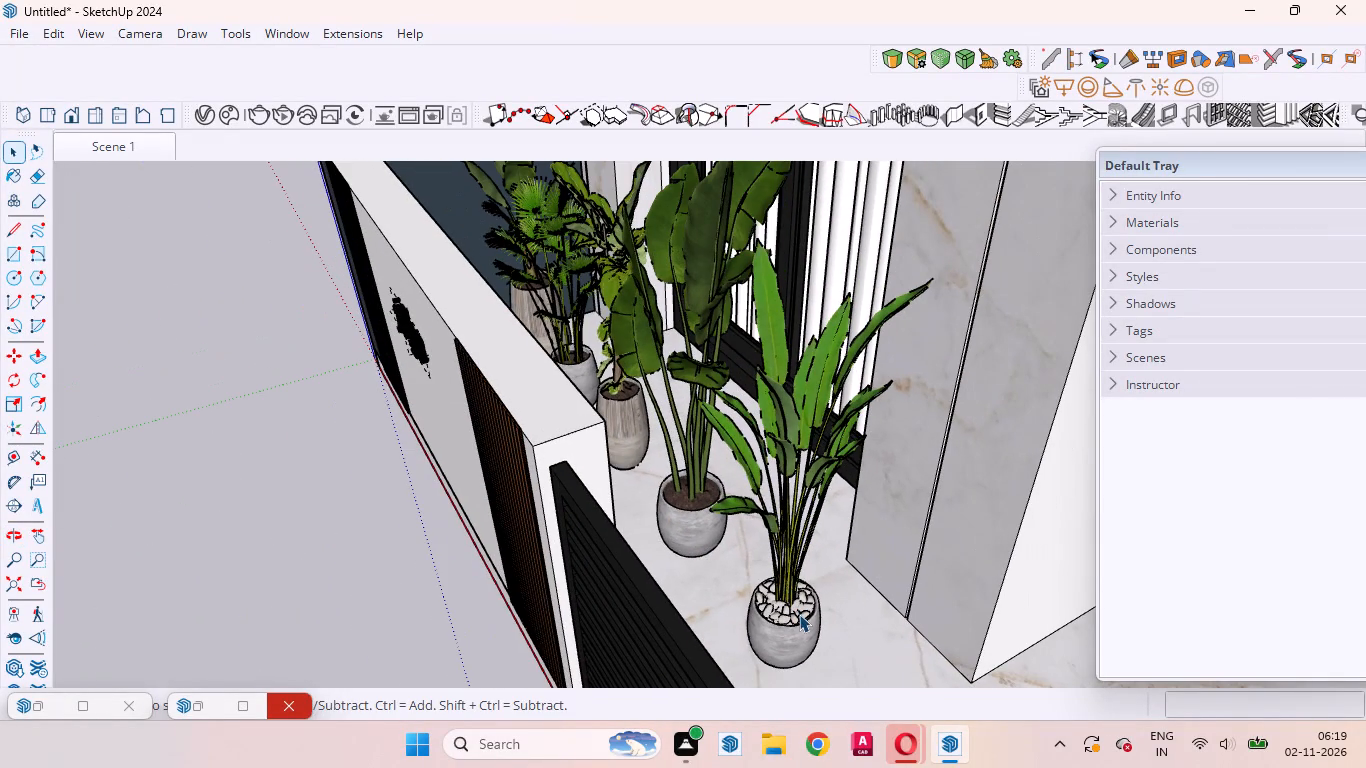
Copy the bright green plant in the white-pebbled pot from the set onto the balcony floor, at the end farthest from the marble column.
double_click(800, 614)
click(799, 614)
scroll(793, 473, down, 8)
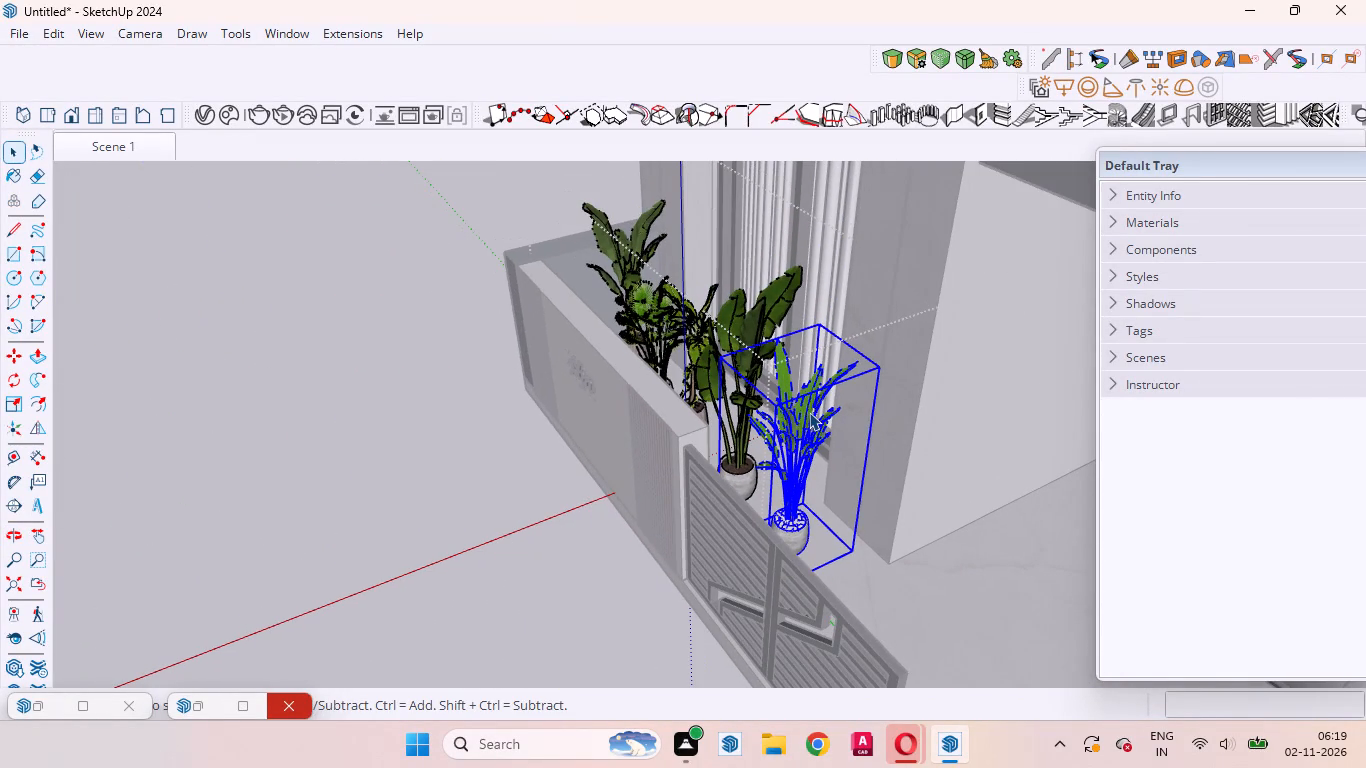
key(m)
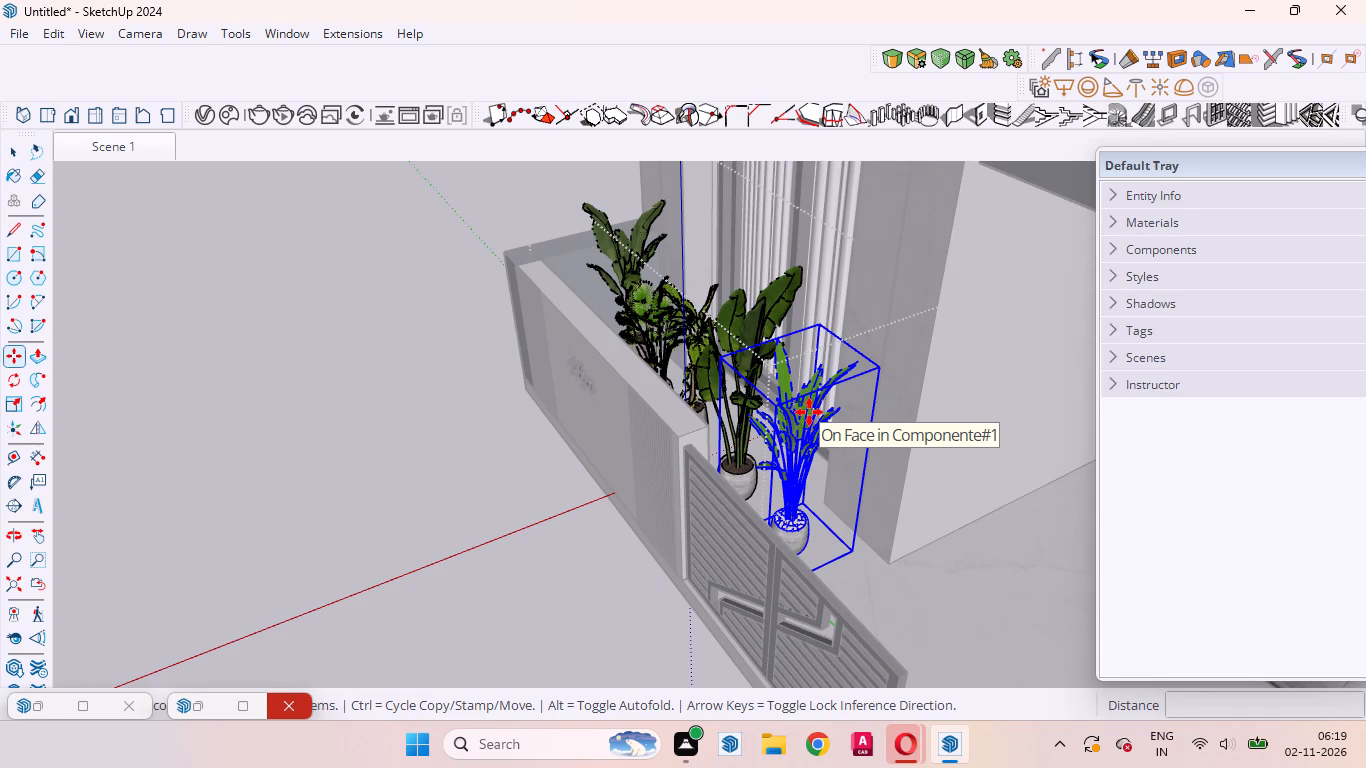
click(851, 550)
scroll(892, 455, down, 7)
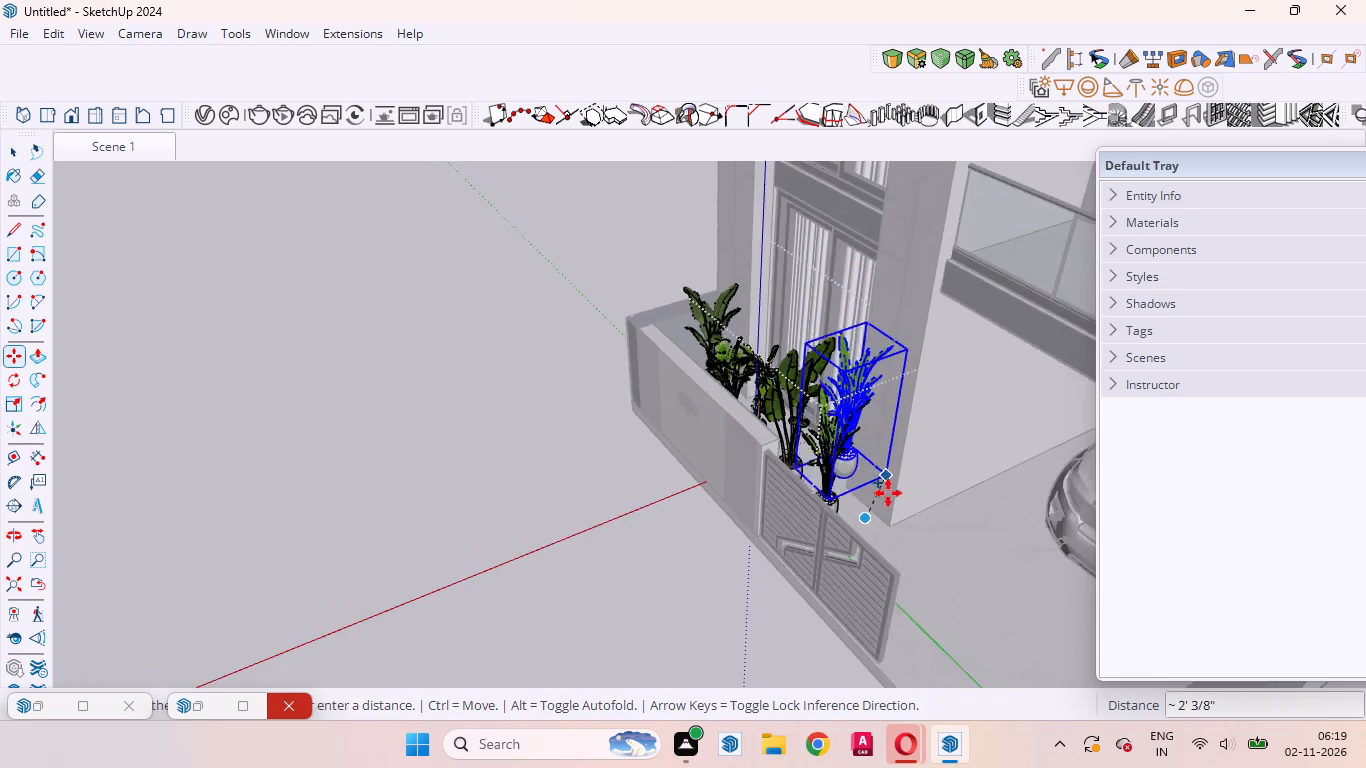
scroll(888, 493, down, 13)
scroll(956, 462, up, 15)
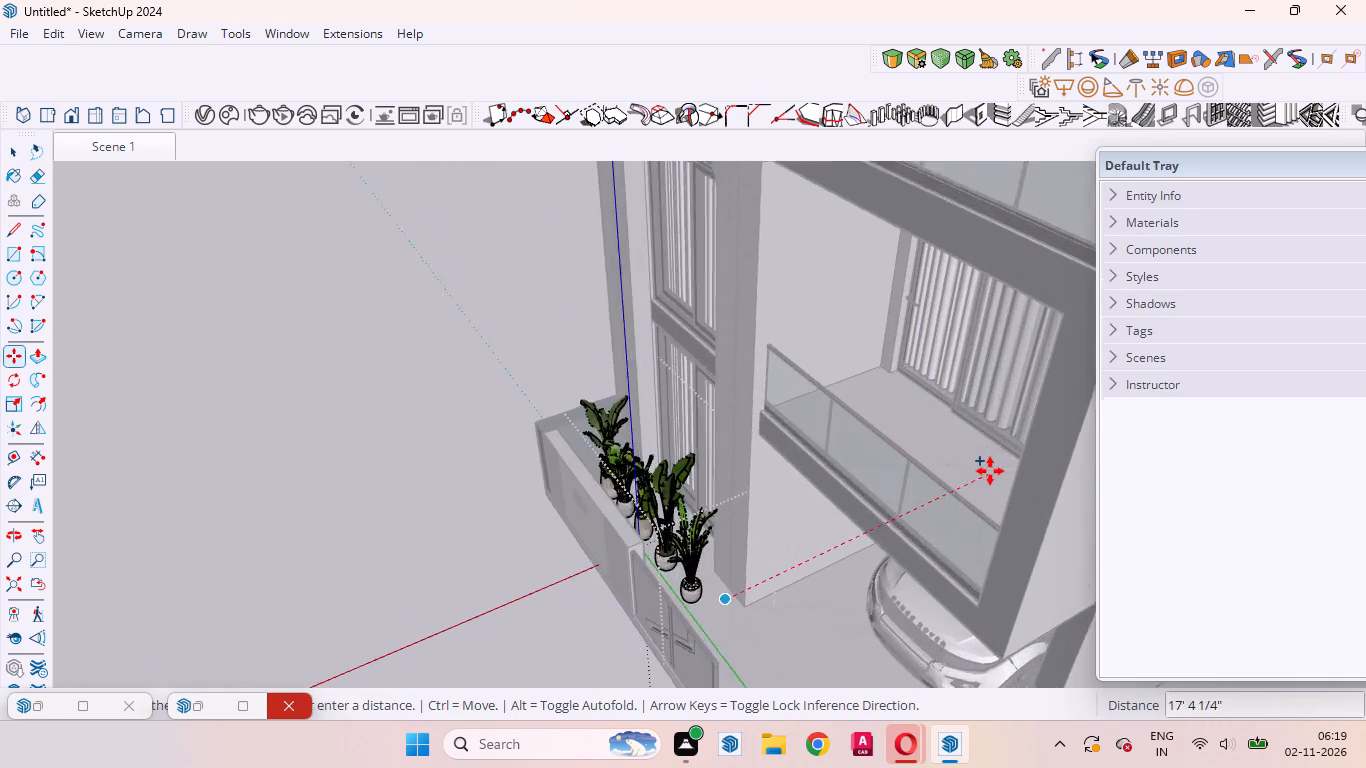
middle_drag(997, 498, 1360, 504)
scroll(672, 499, down, 10)
scroll(789, 387, up, 20)
scroll(789, 387, up, 1)
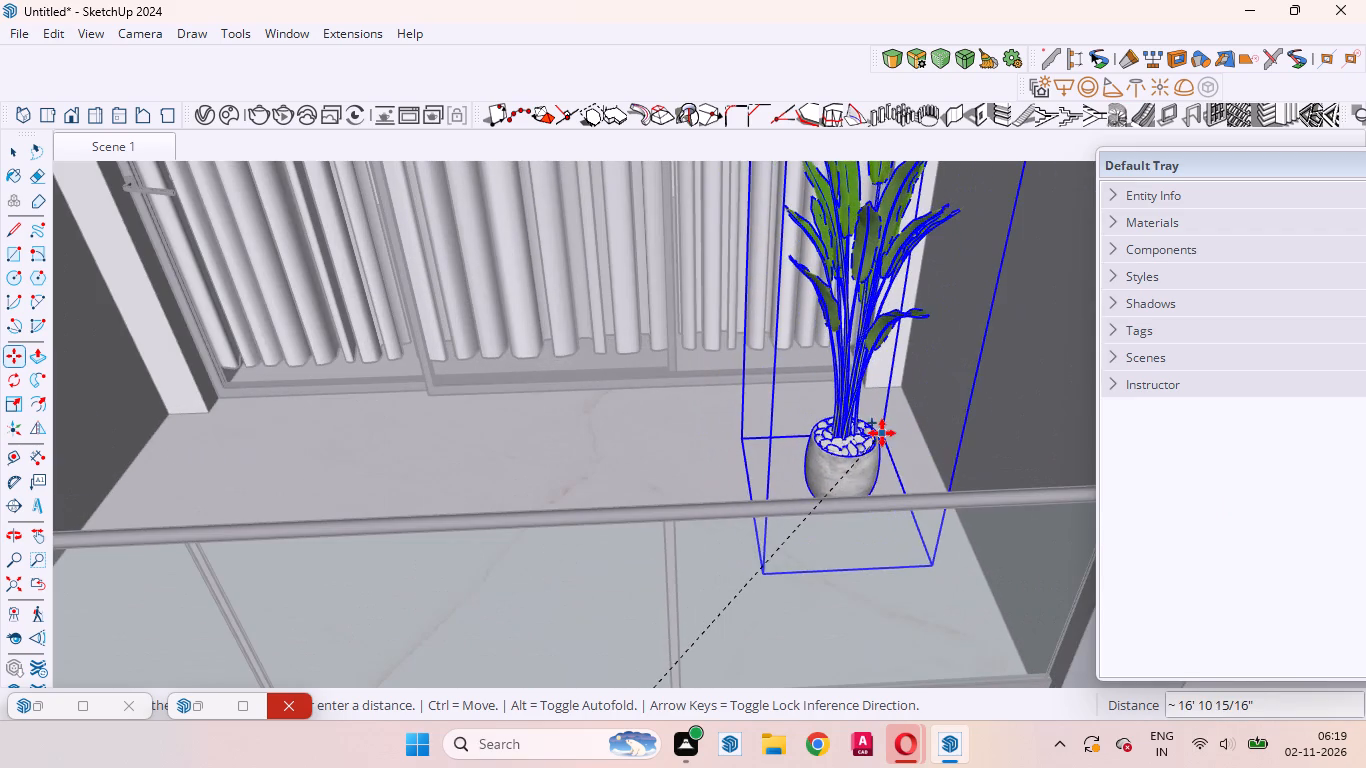
click(882, 435)
middle_drag(768, 437, 1014, 354)
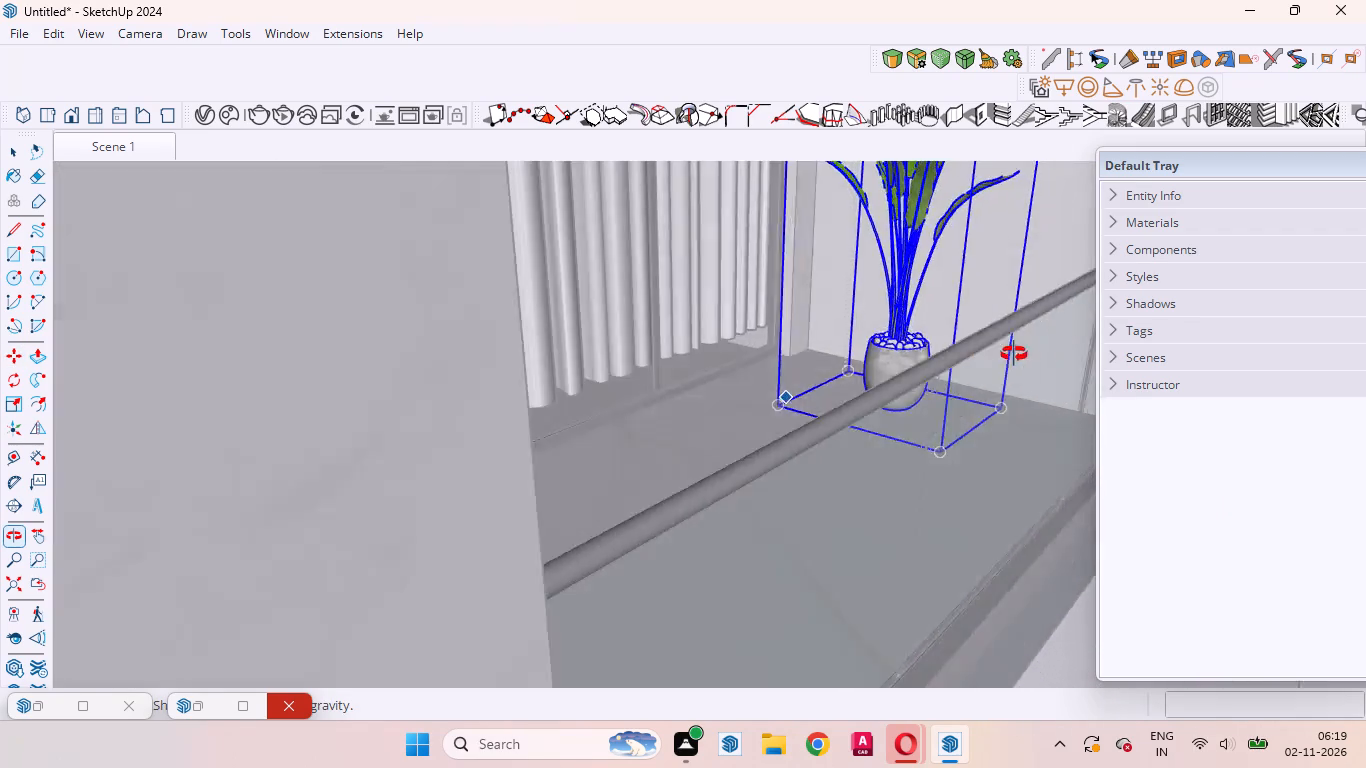
middle_drag(1014, 354, 760, 450)
scroll(765, 470, down, 16)
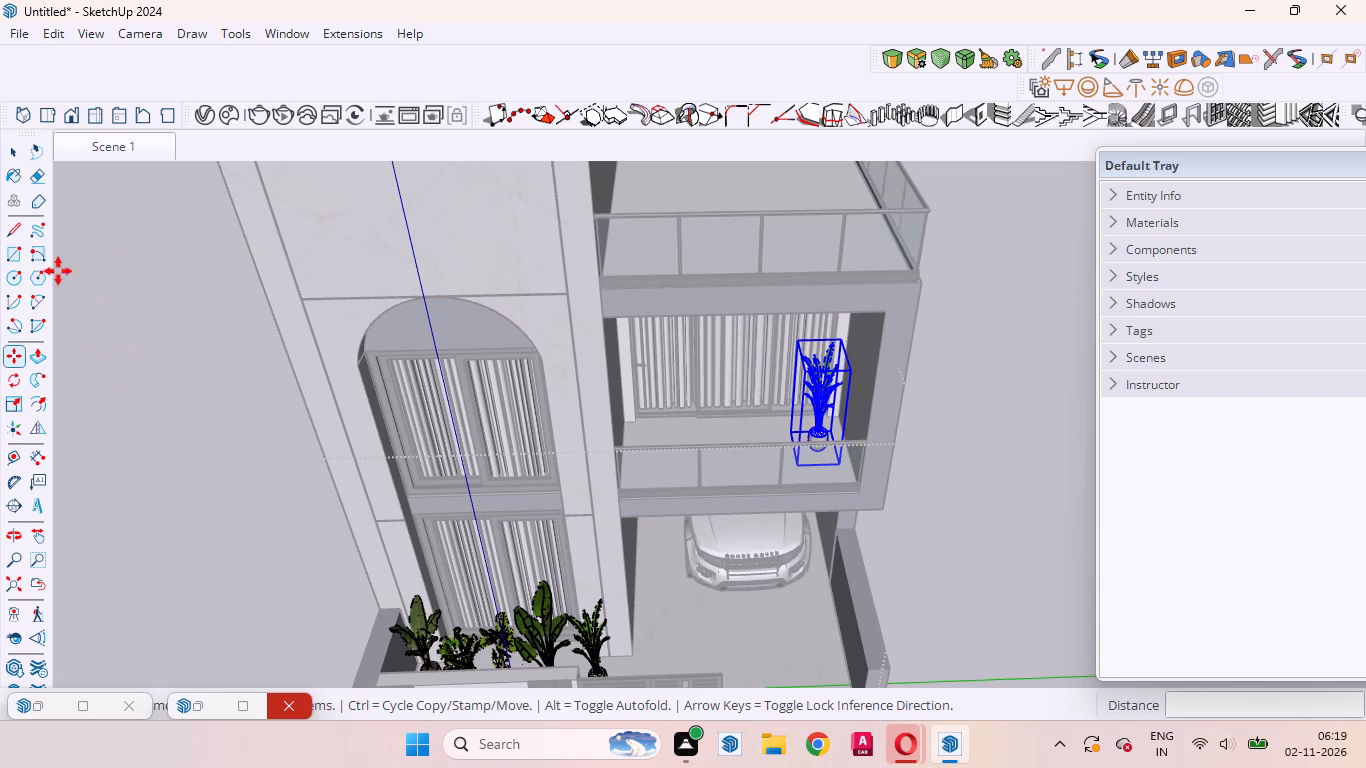
Deselect the balcony plant, restore the saved Scene 1 view and examine how the plant looks from the front and up close.
click(16, 156)
click(215, 449)
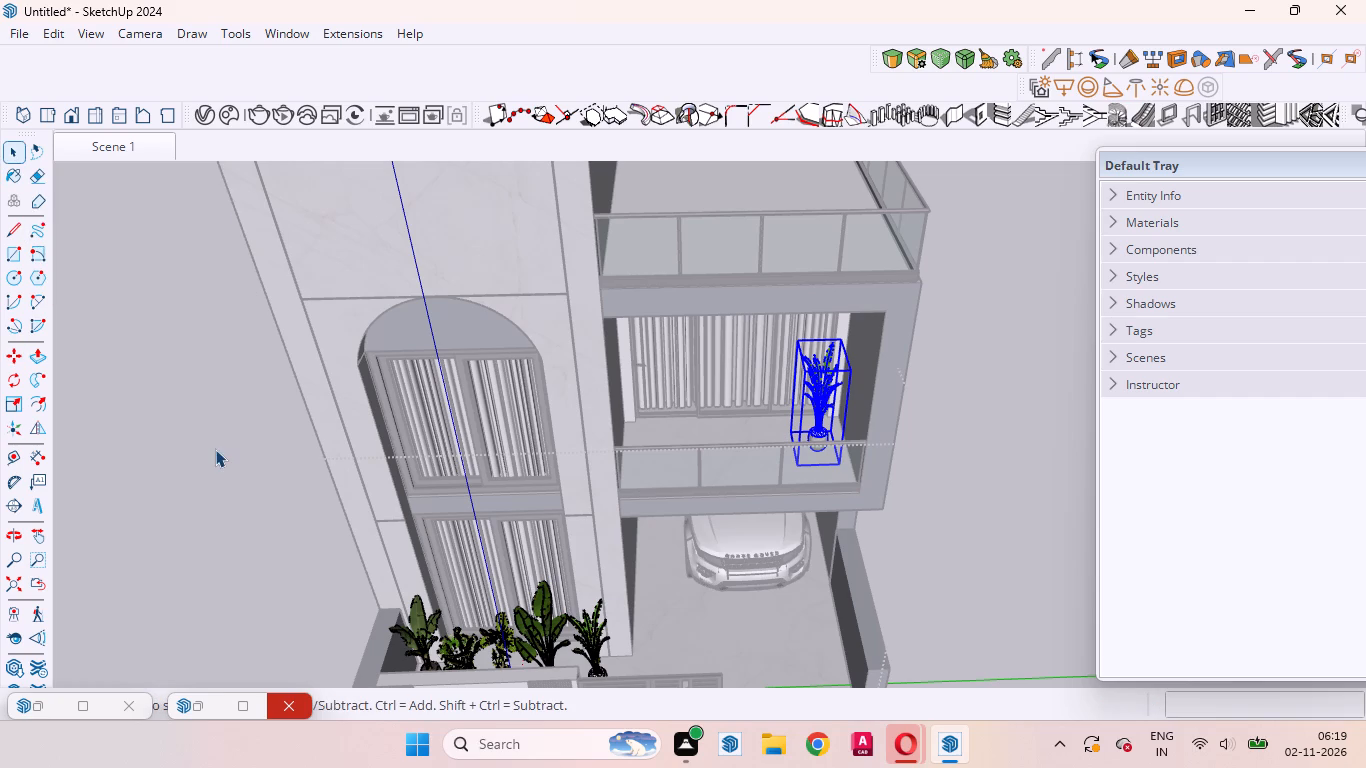
click(162, 143)
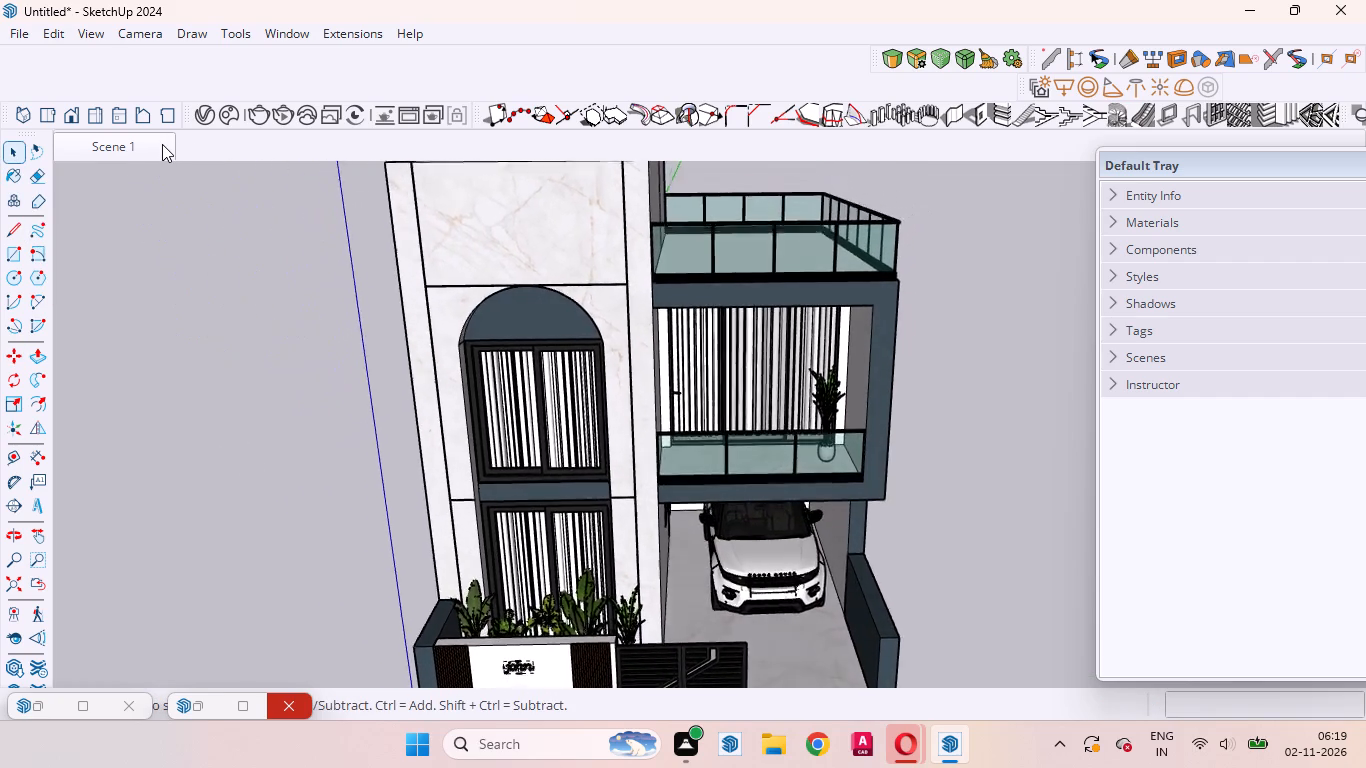
scroll(920, 405, up, 4)
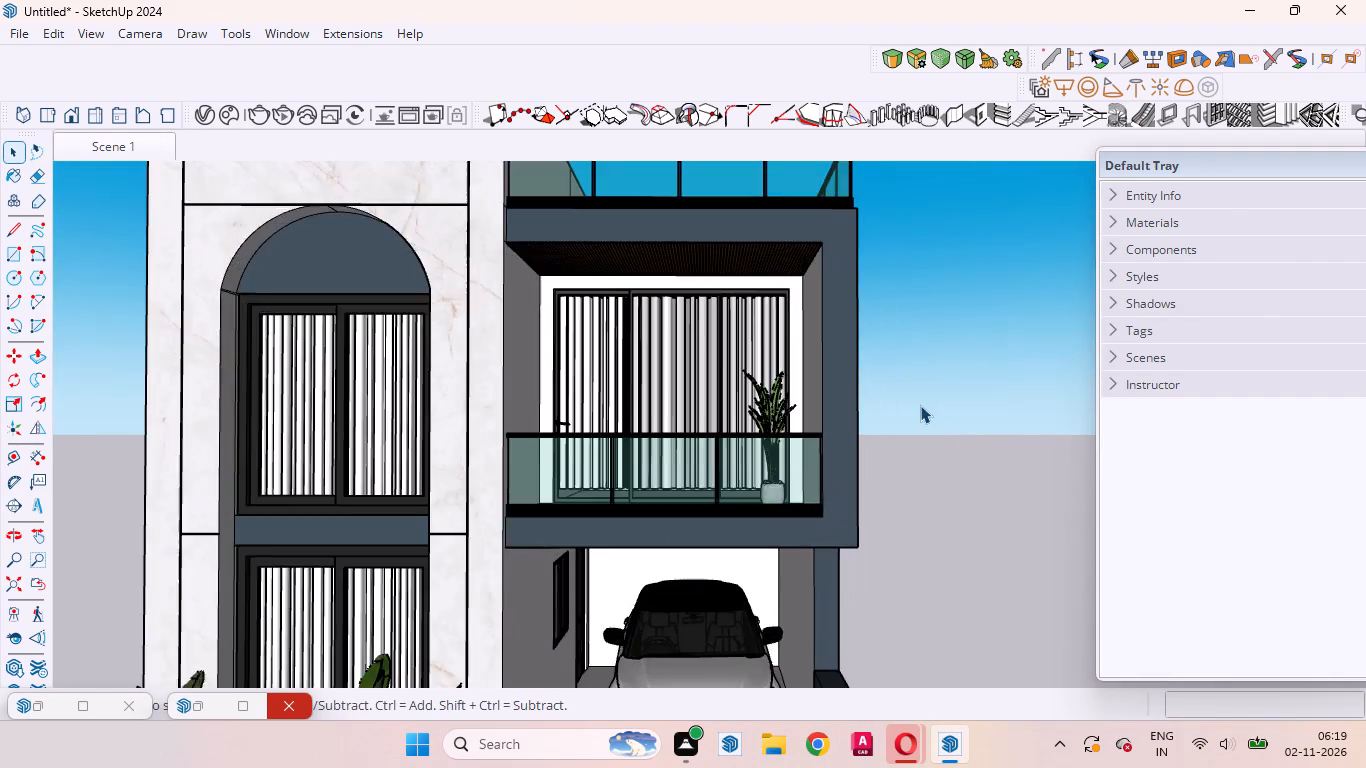
scroll(920, 405, up, 11)
middle_drag(722, 445, 757, 614)
scroll(856, 470, down, 10)
scroll(892, 509, up, 11)
middle_drag(831, 525, 720, 597)
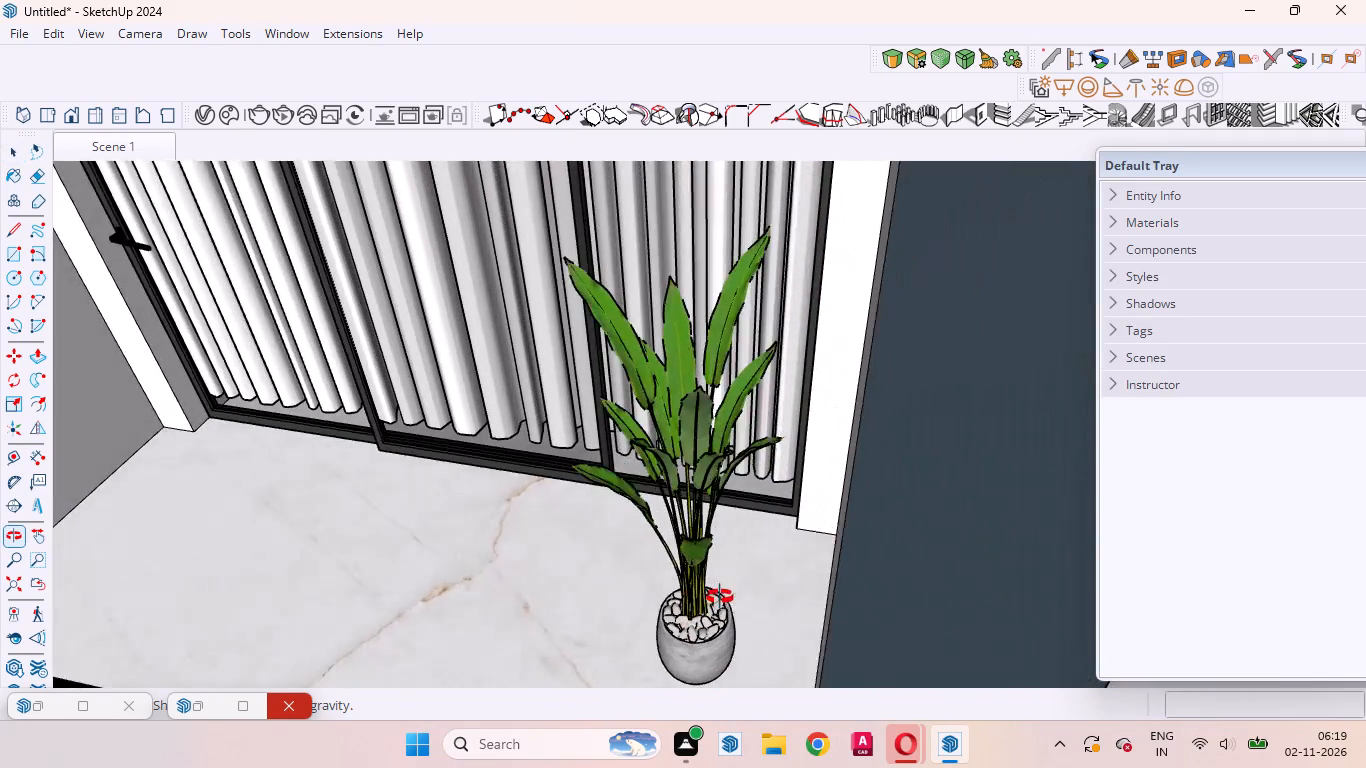
middle_drag(720, 597, 934, 555)
Select the potted plant on the balcony inside the plant set and rotate it 15 degrees horizontally.
click(849, 576)
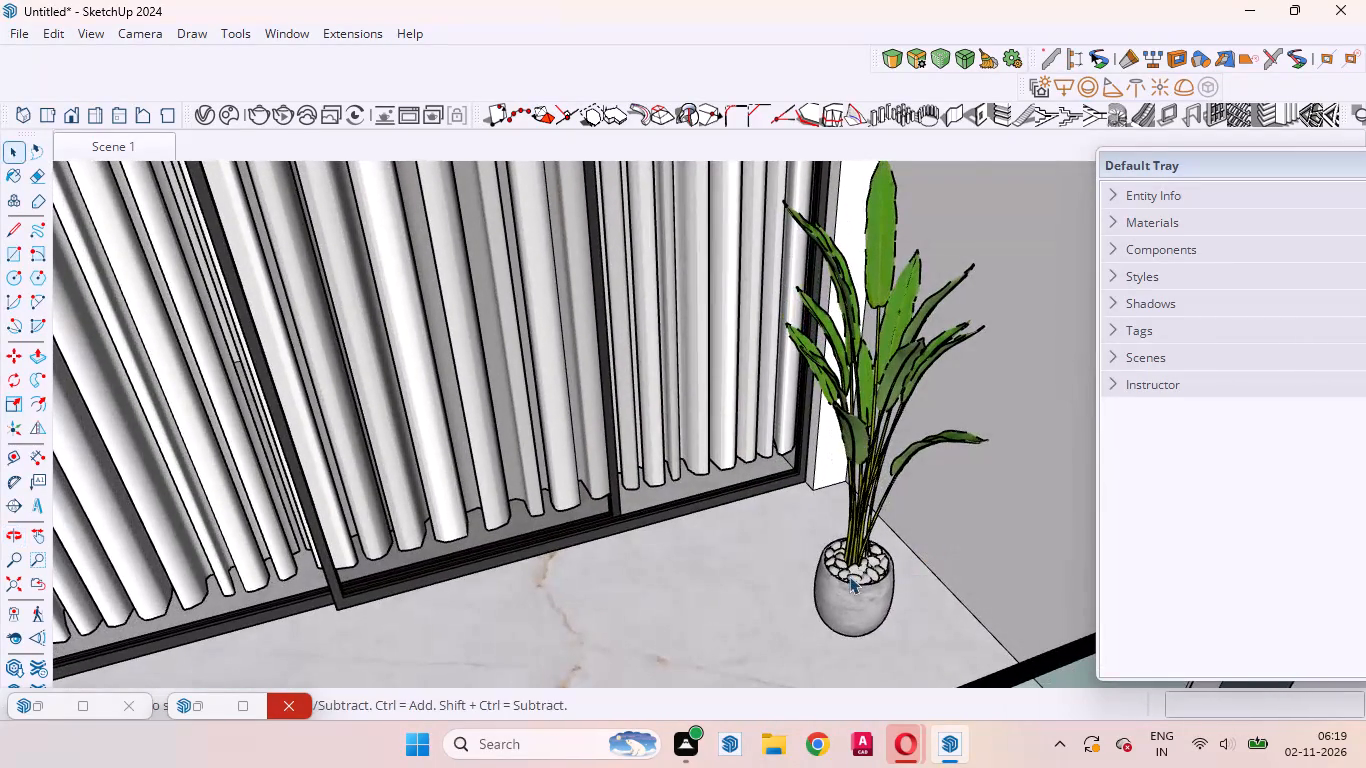
click(850, 570)
scroll(555, 506, down, 10)
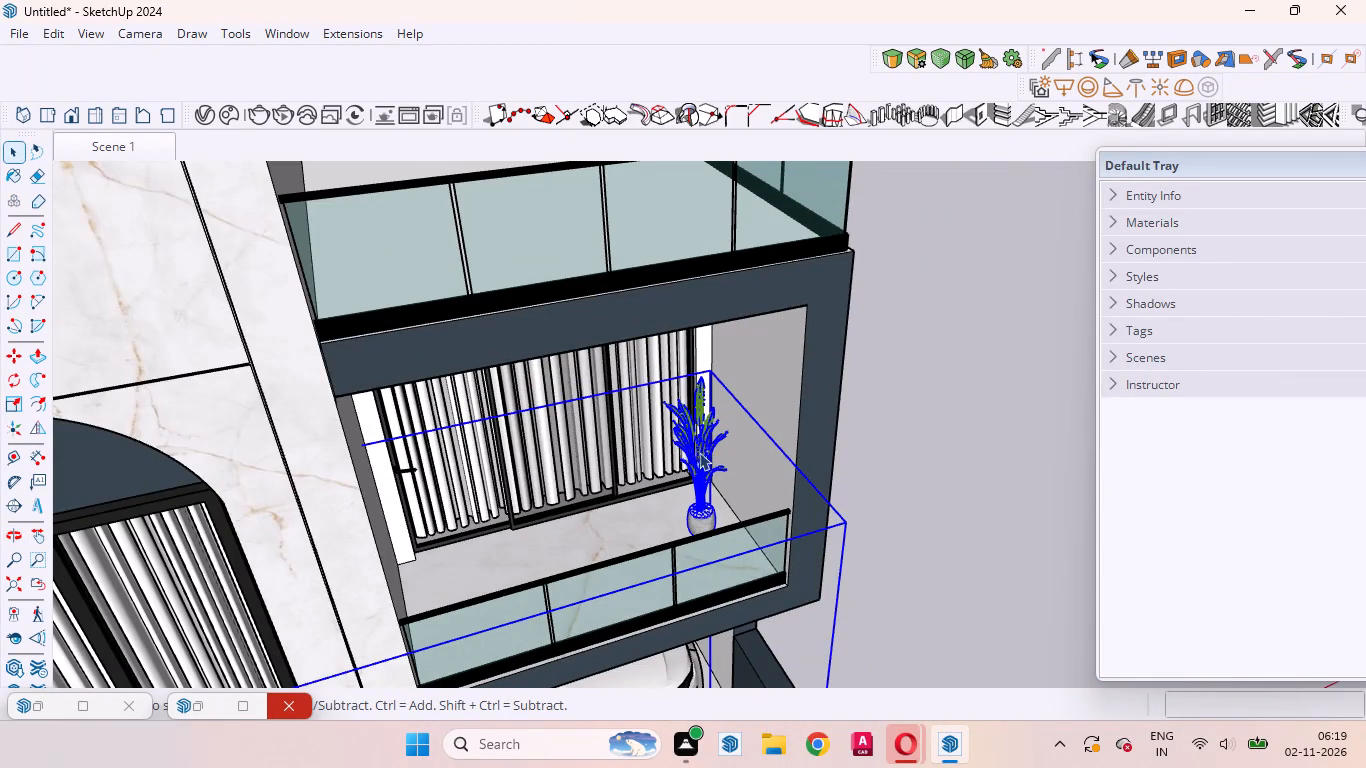
double_click(711, 443)
click(703, 460)
scroll(721, 517, up, 2)
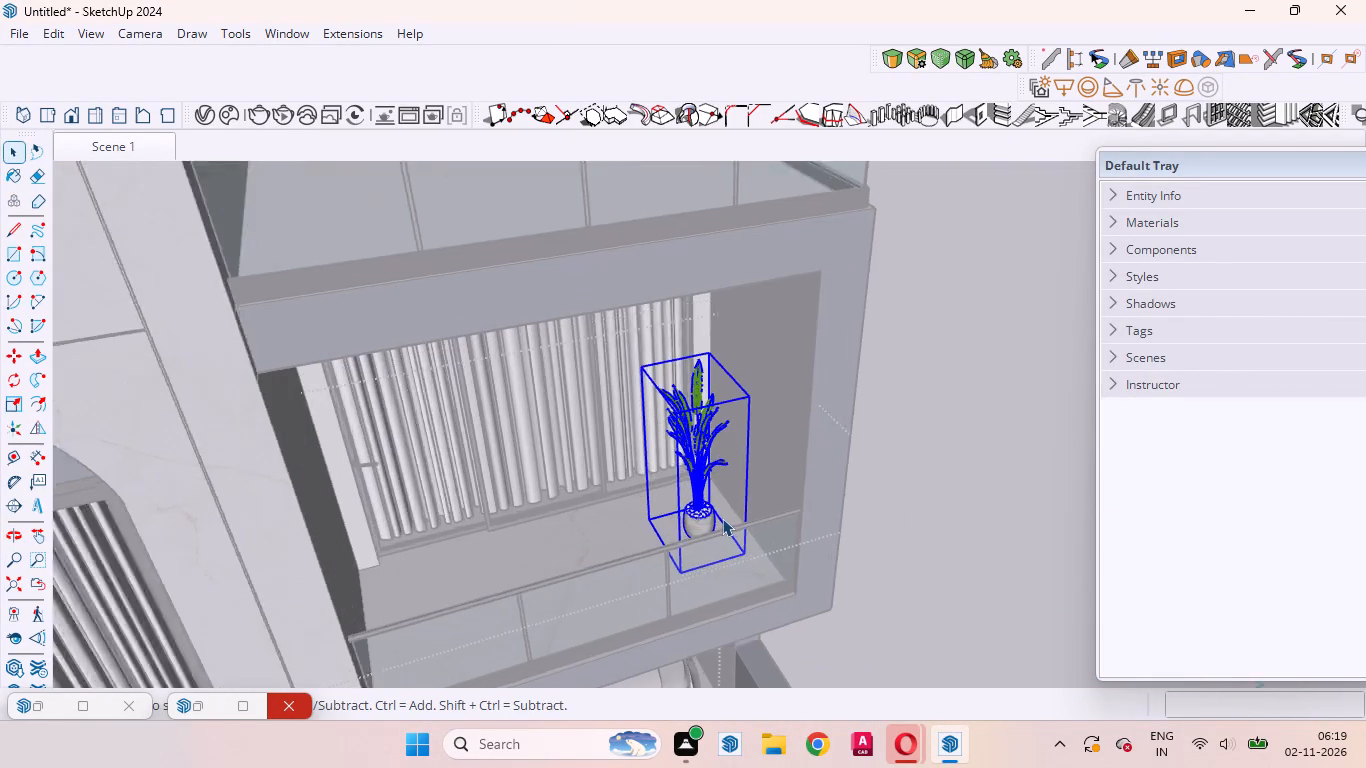
scroll(722, 518, up, 1)
middle_drag(727, 538, 650, 591)
scroll(700, 452, down, 11)
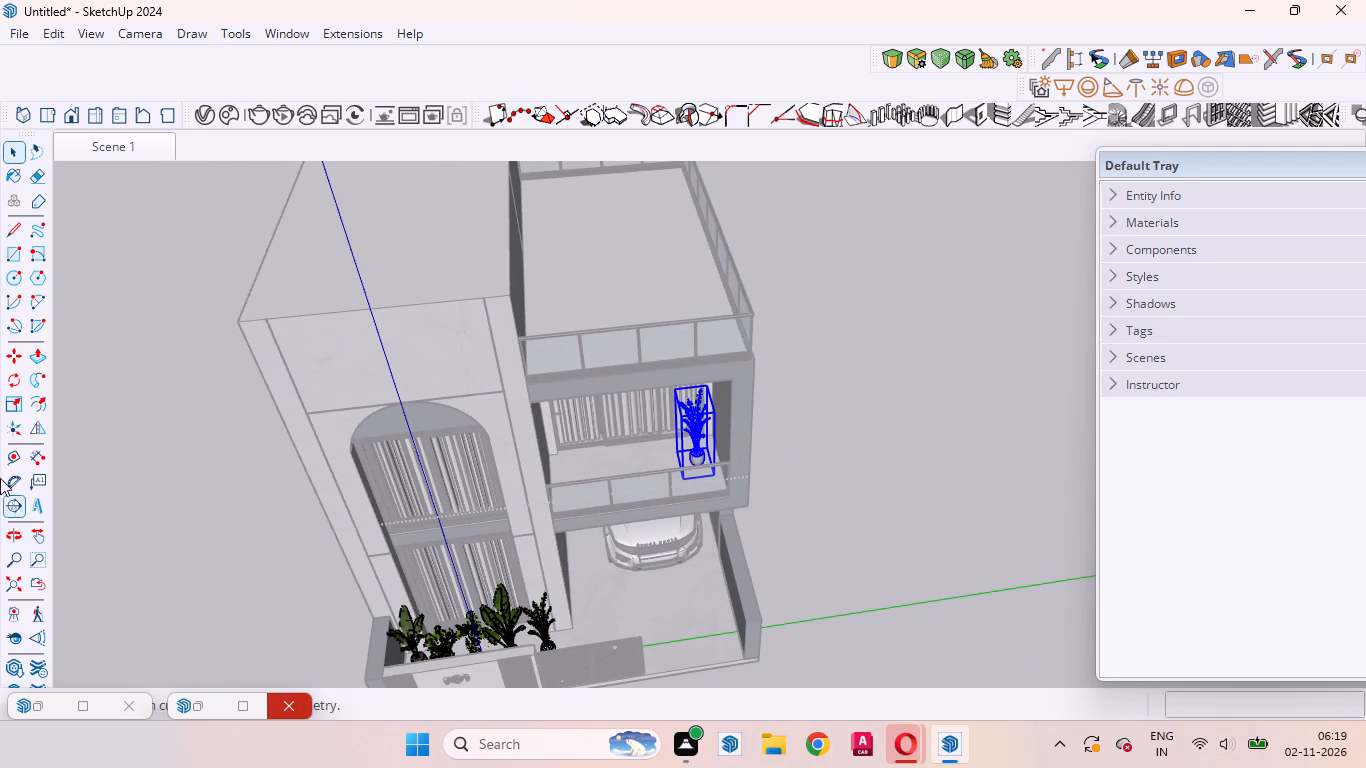
click(16, 375)
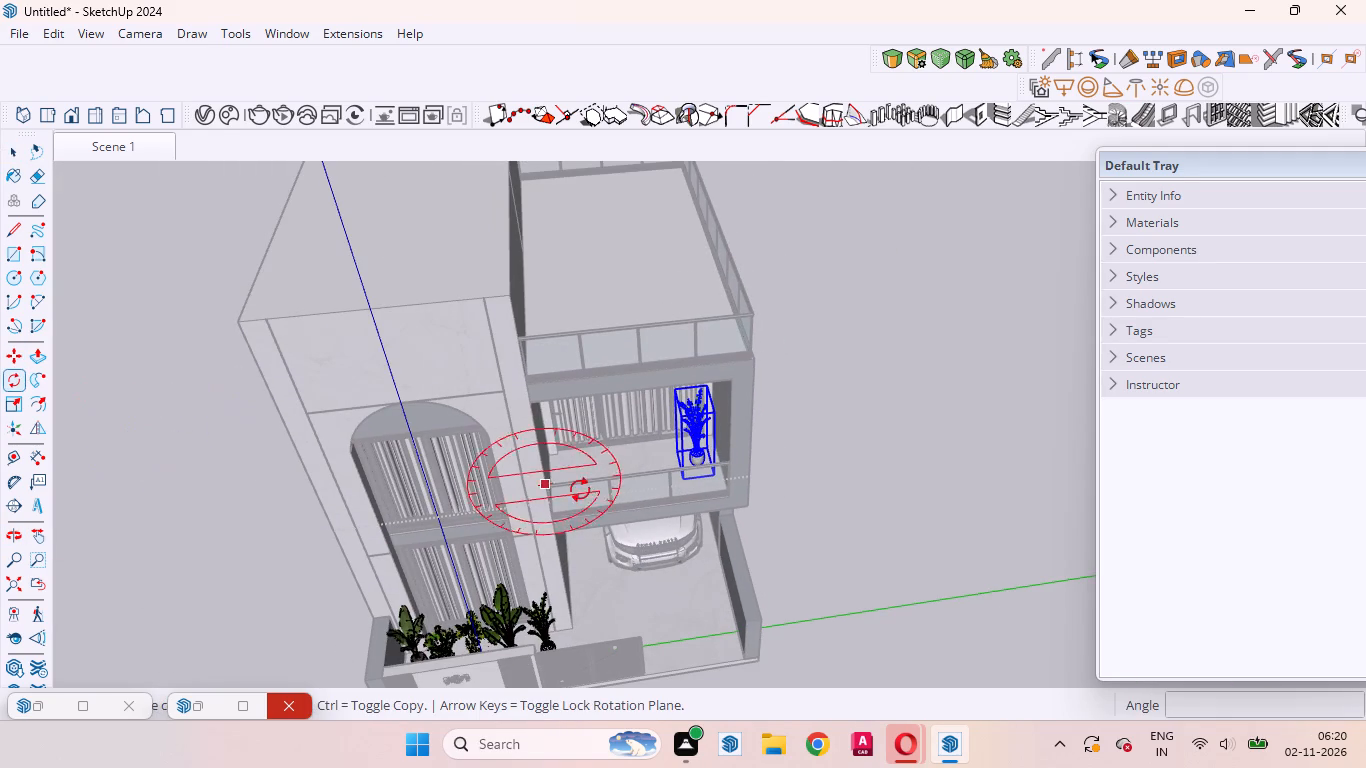
scroll(662, 501, up, 5)
scroll(517, 627, down, 6)
scroll(731, 498, down, 2)
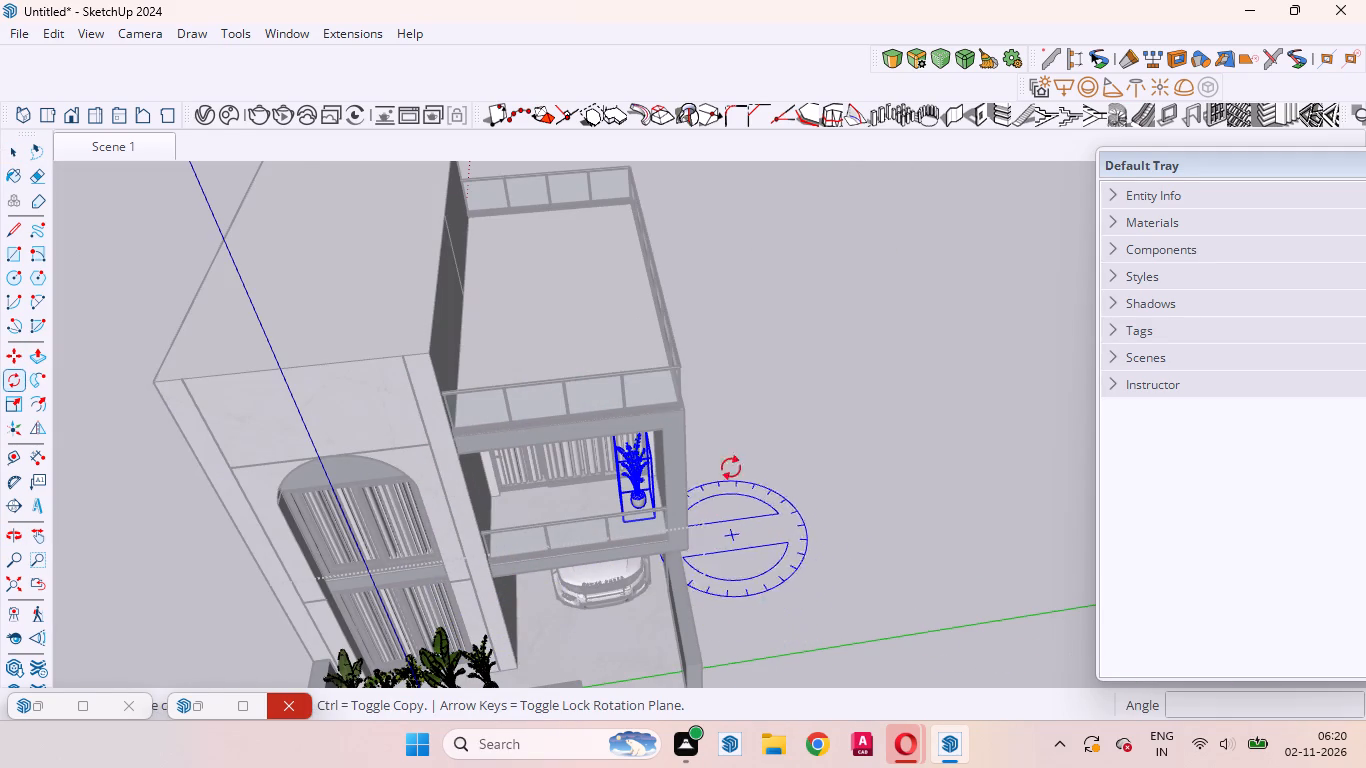
scroll(731, 468, down, 4)
scroll(656, 490, up, 6)
scroll(763, 527, up, 5)
middle_drag(671, 604, 669, 540)
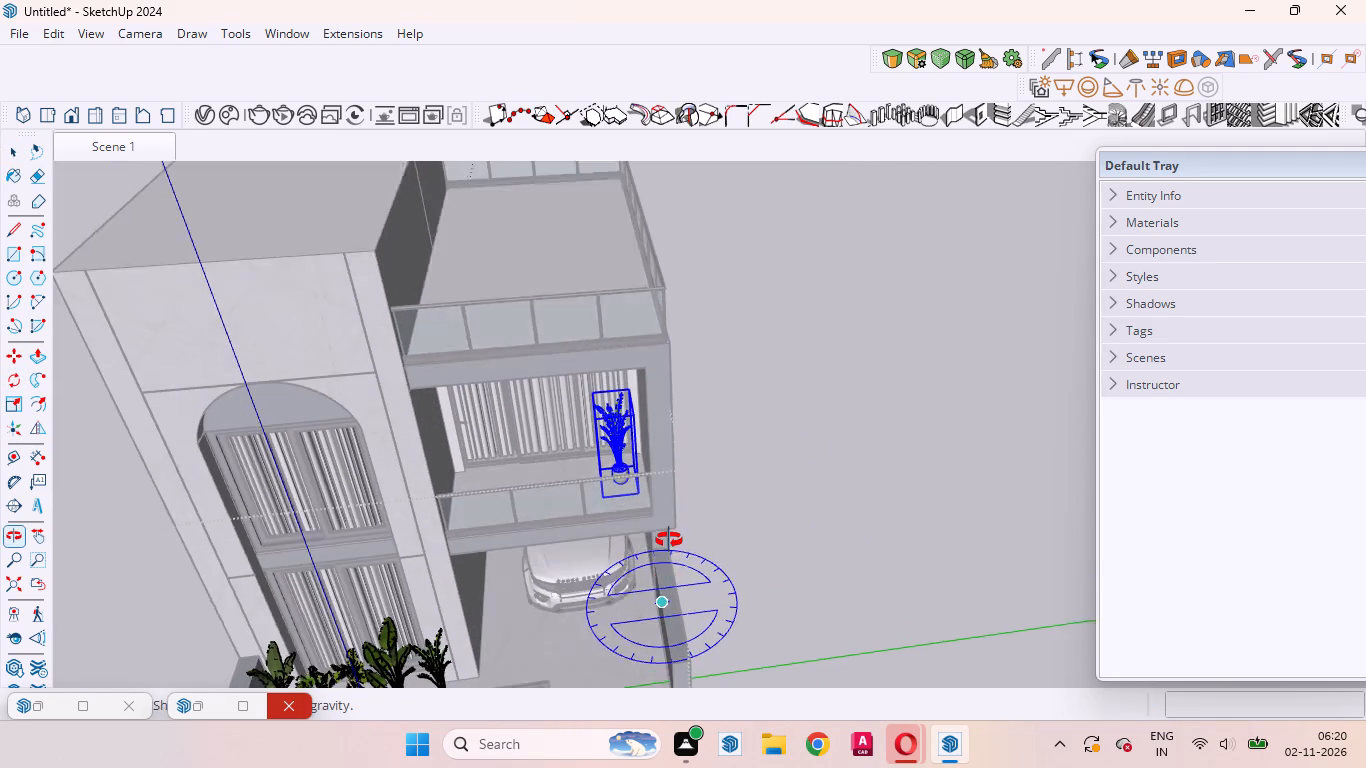
middle_drag(669, 540, 671, 536)
click(763, 611)
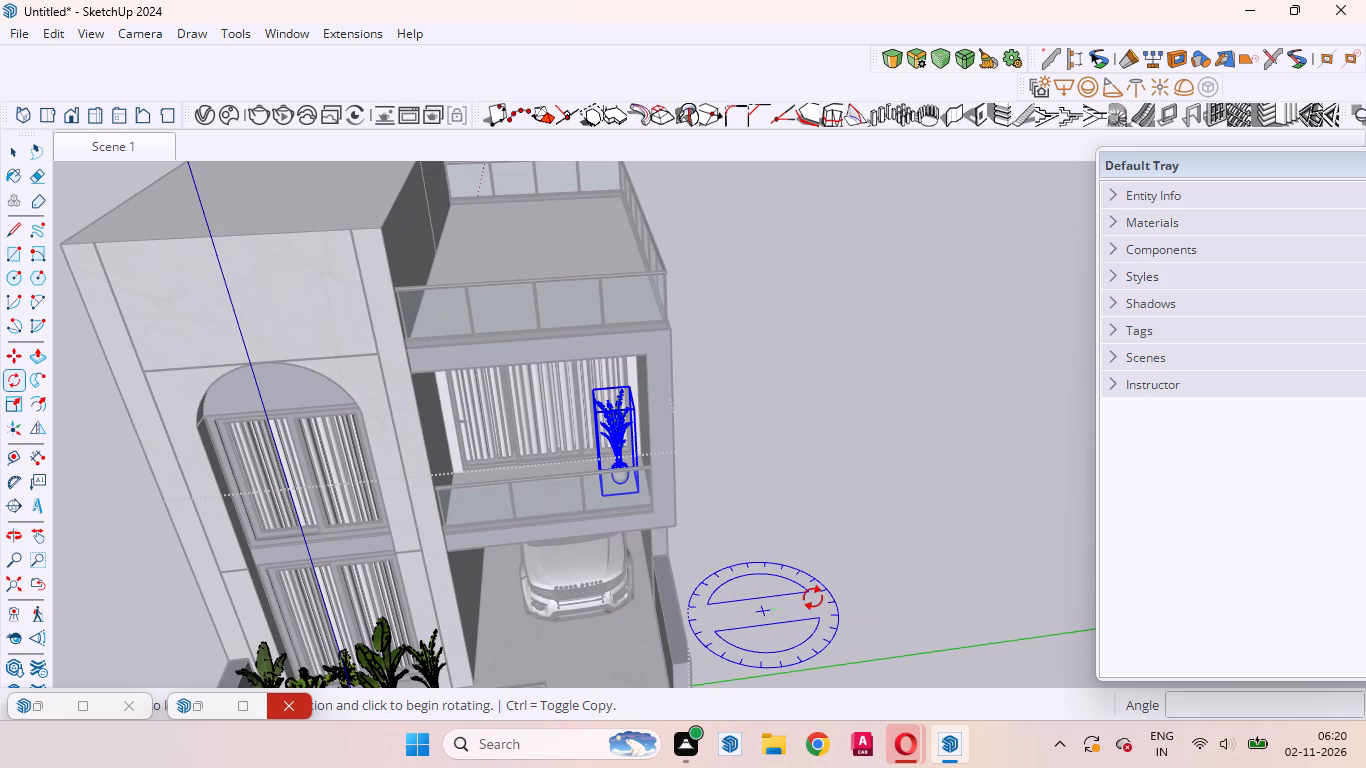
click(817, 598)
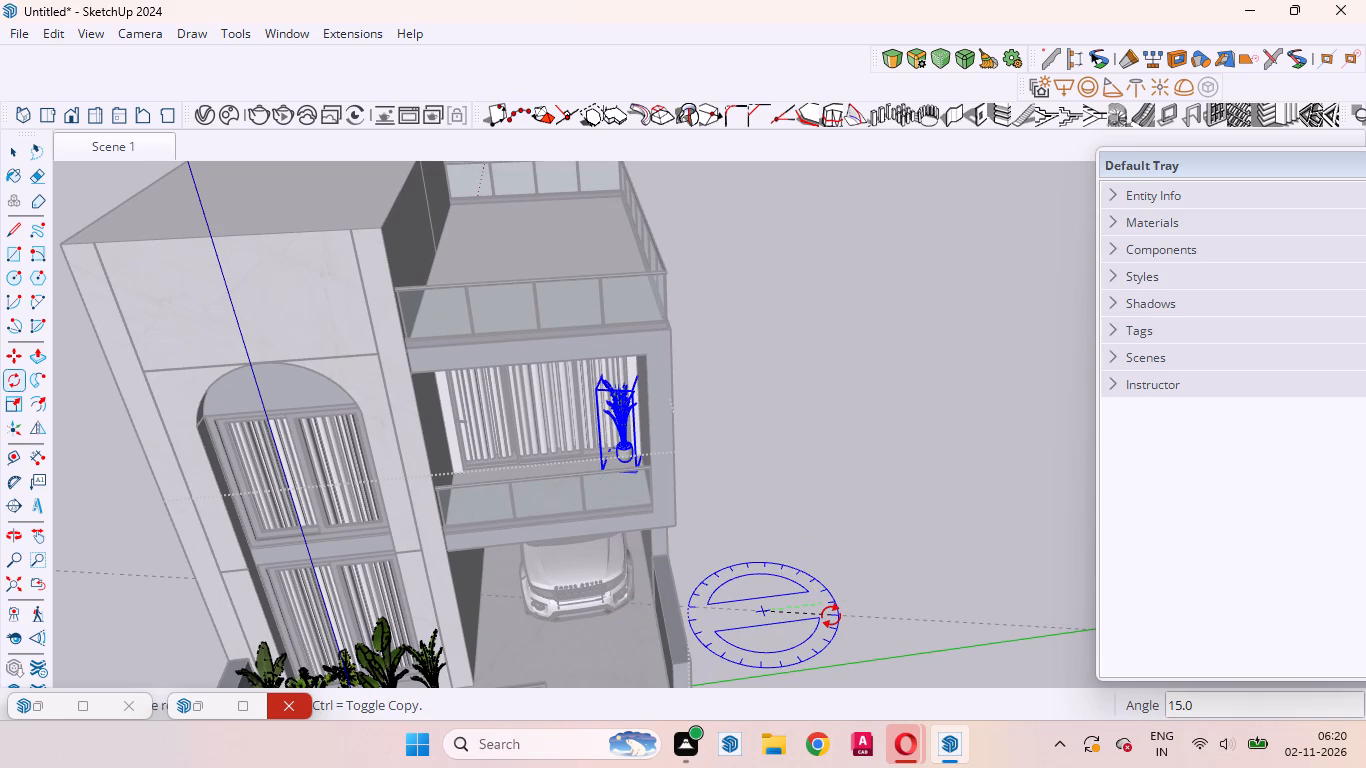
click(831, 616)
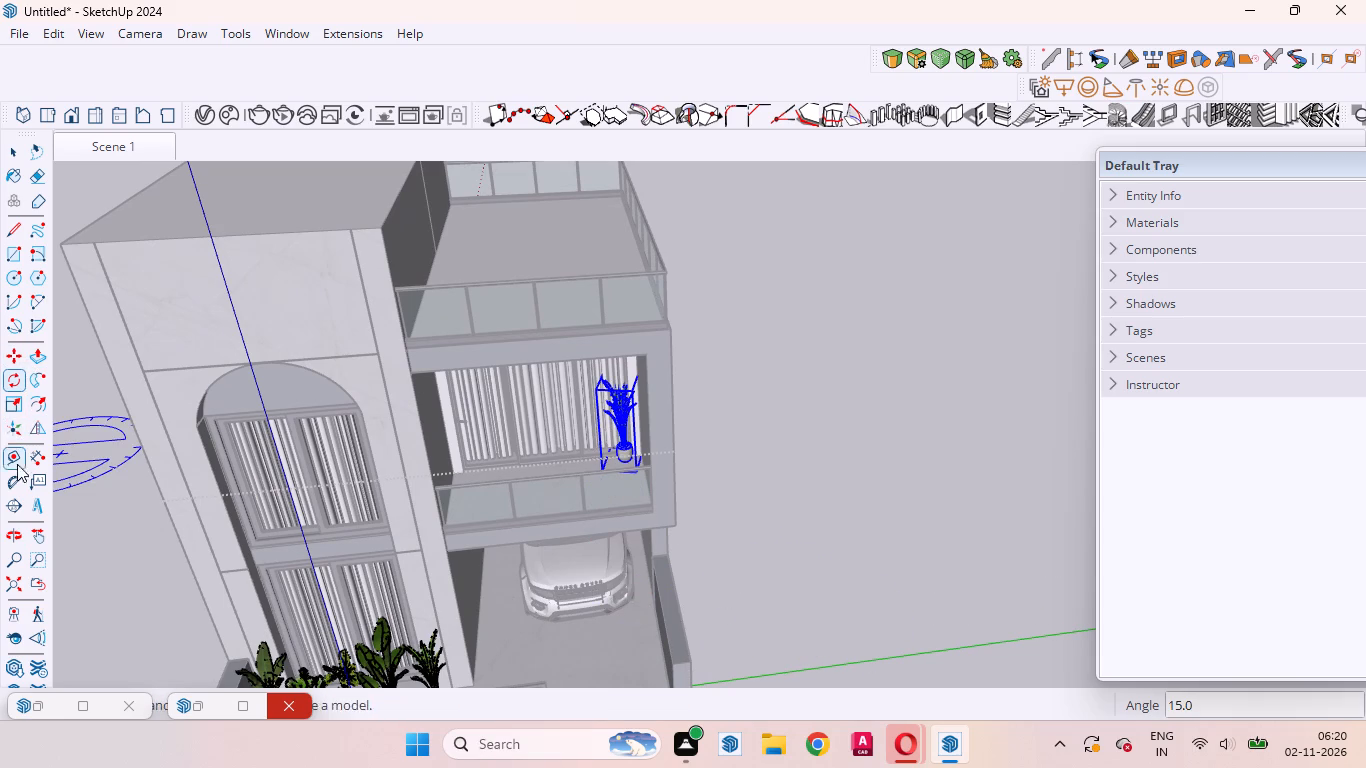
Move the balcony plant about 1' 3" across the floor, away from the side wall and toward the glass railing.
click(17, 351)
scroll(575, 432, up, 11)
middle_drag(629, 579, 625, 661)
scroll(625, 633, up, 1)
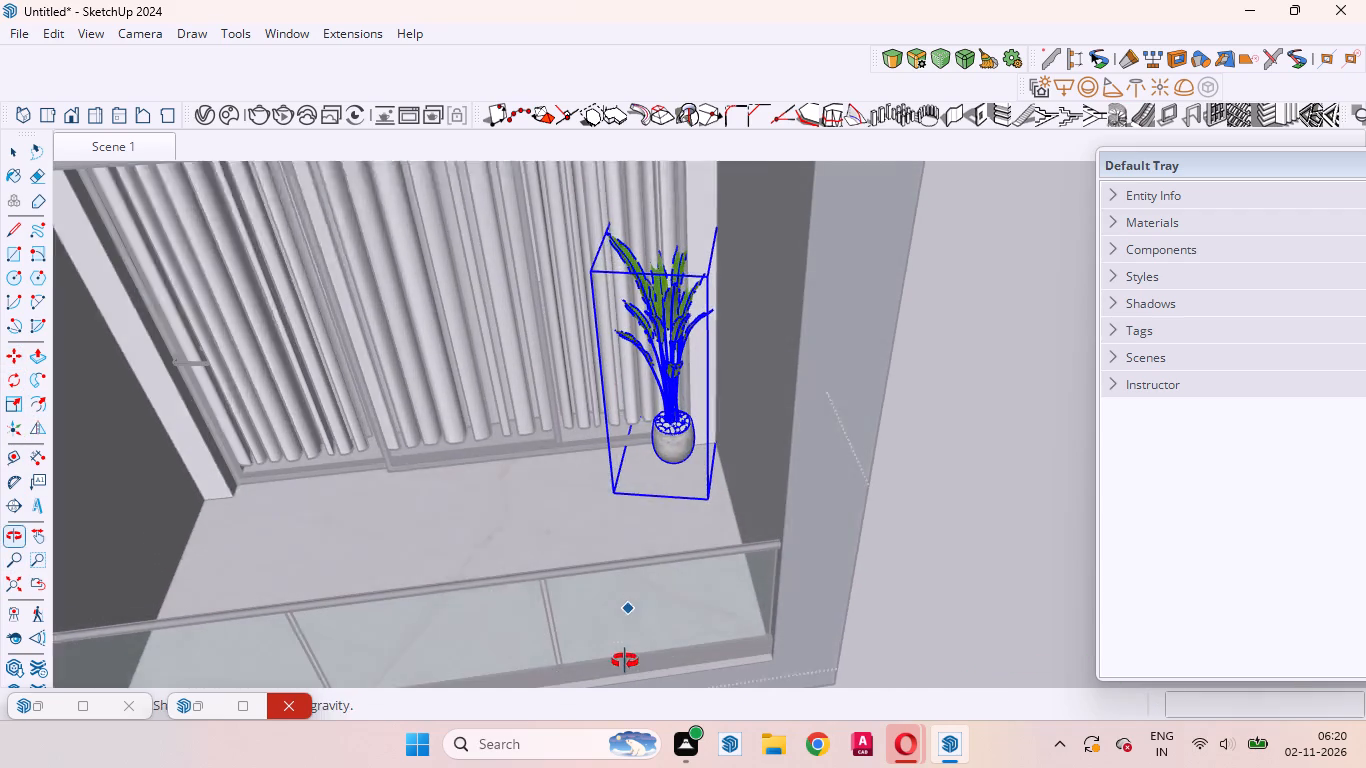
middle_drag(625, 661, 625, 662)
click(679, 529)
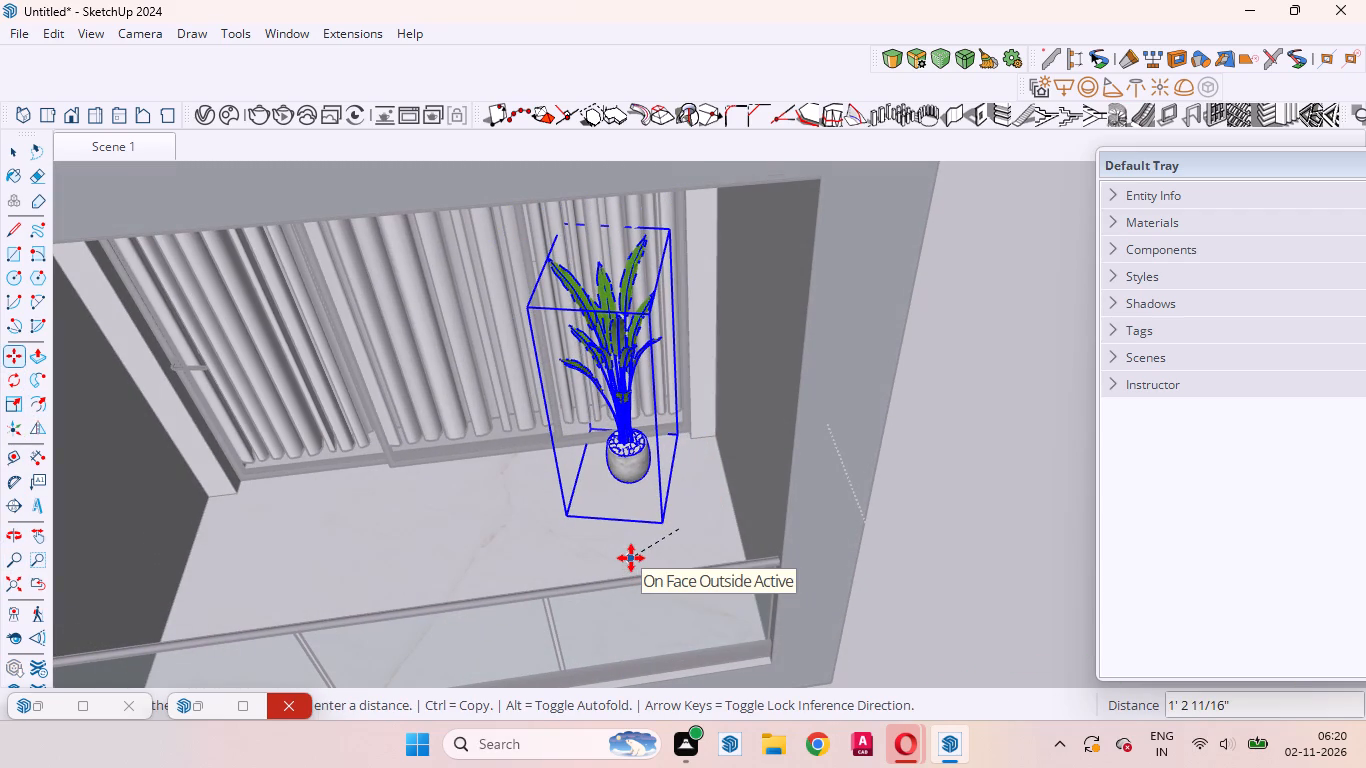
click(631, 558)
Shift the balcony plant about 9" farther from the curtained glass door, and deselect it.
scroll(594, 512, up, 3)
middle_drag(586, 525, 617, 533)
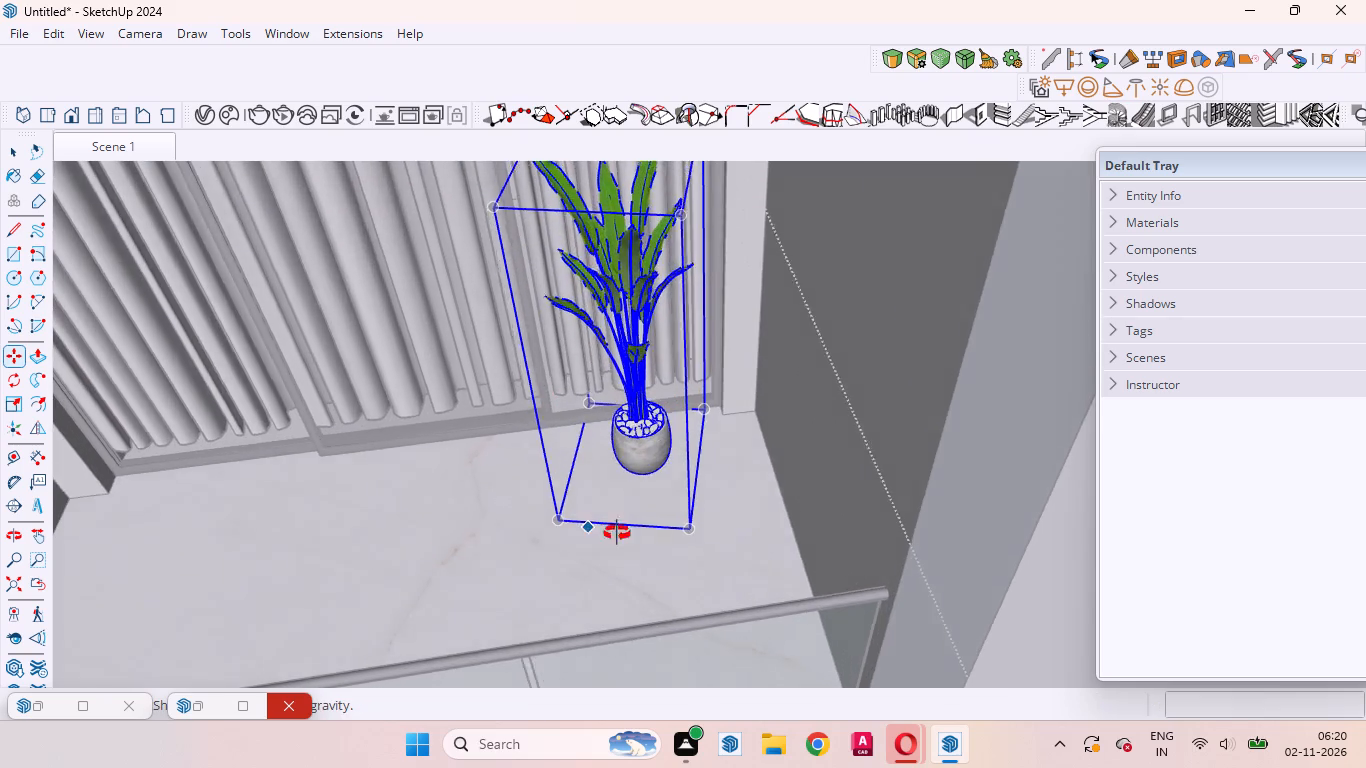
middle_drag(617, 533, 834, 469)
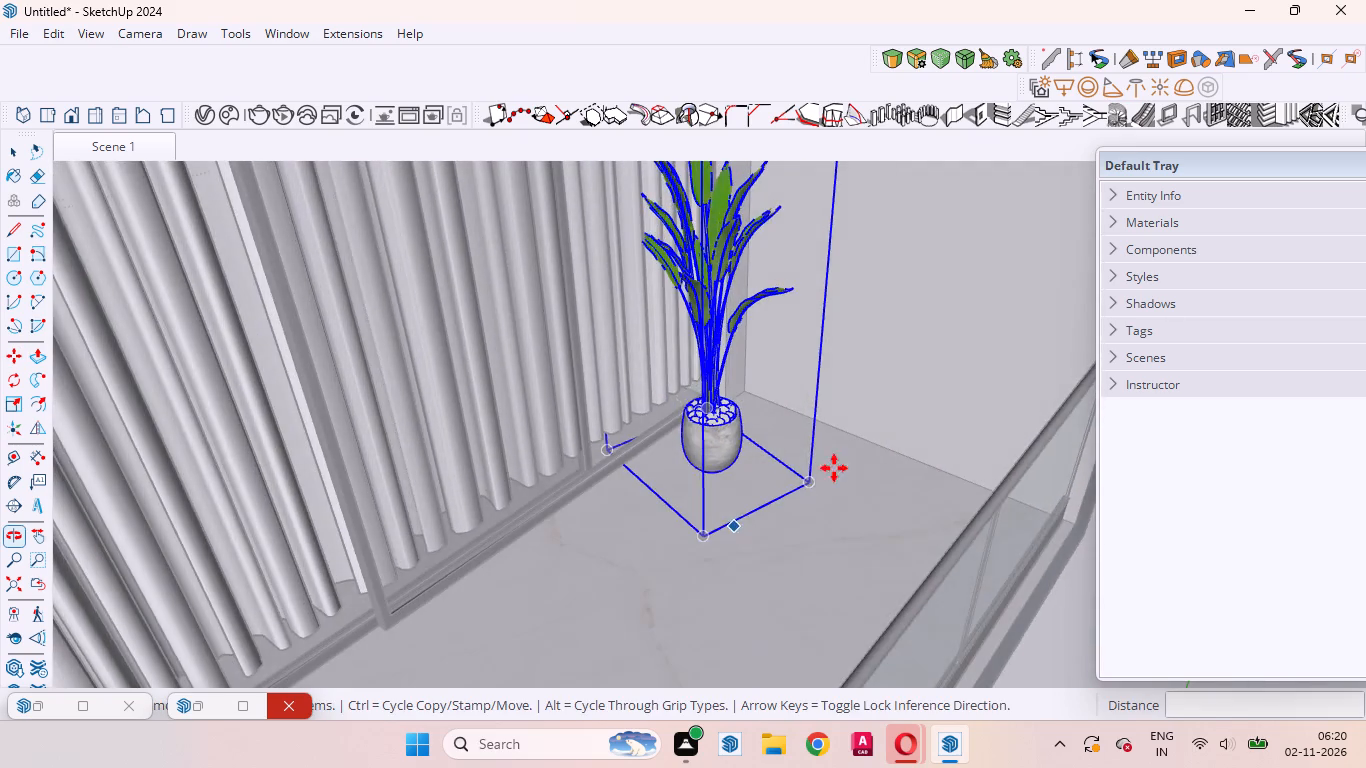
scroll(739, 521, up, 5)
click(718, 472)
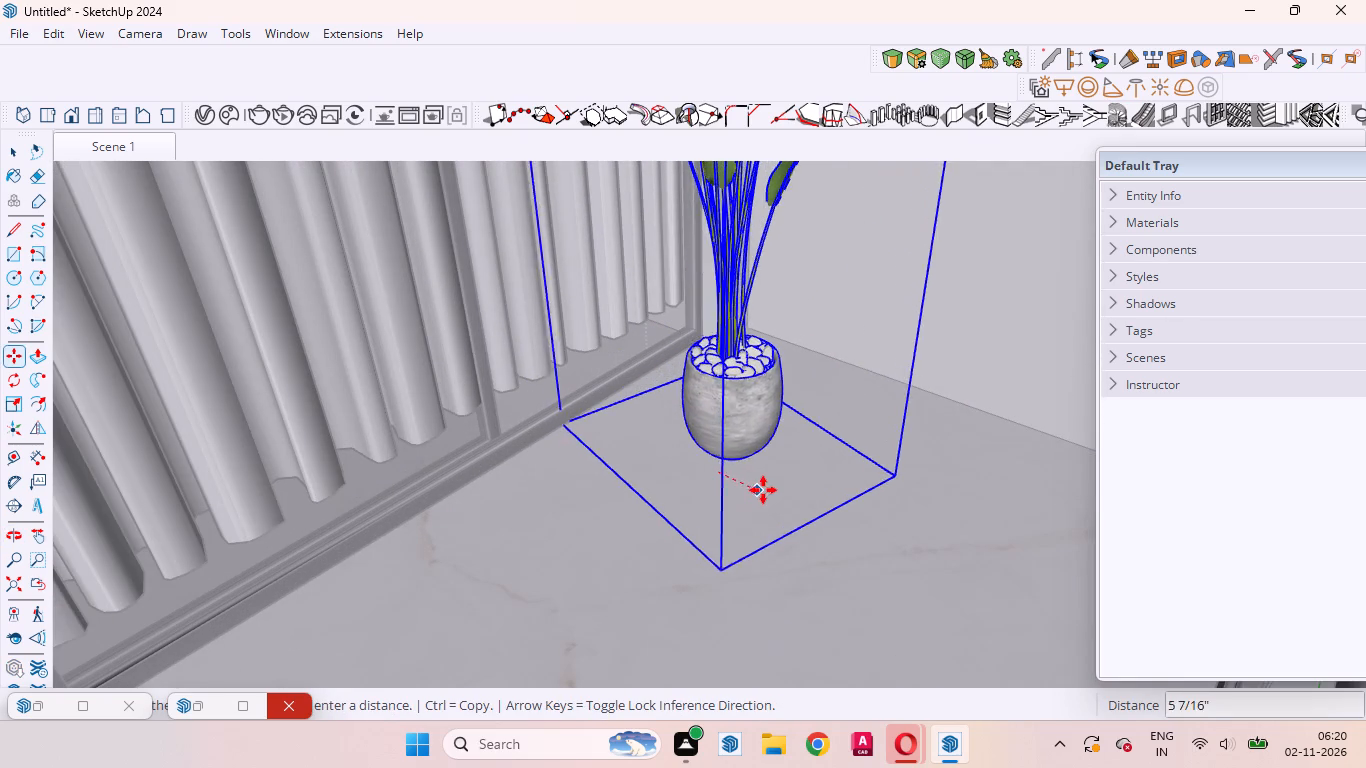
click(780, 513)
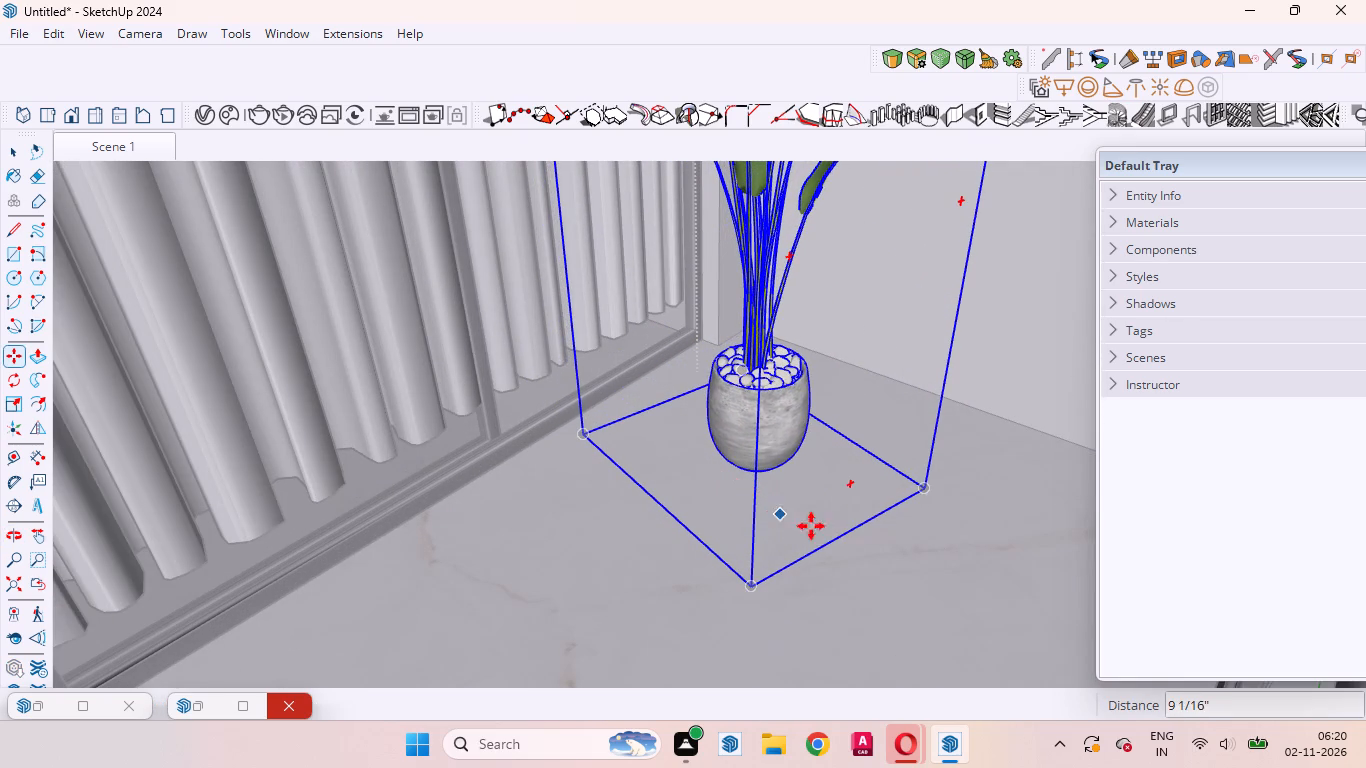
middle_drag(786, 559, 541, 561)
scroll(780, 578, down, 12)
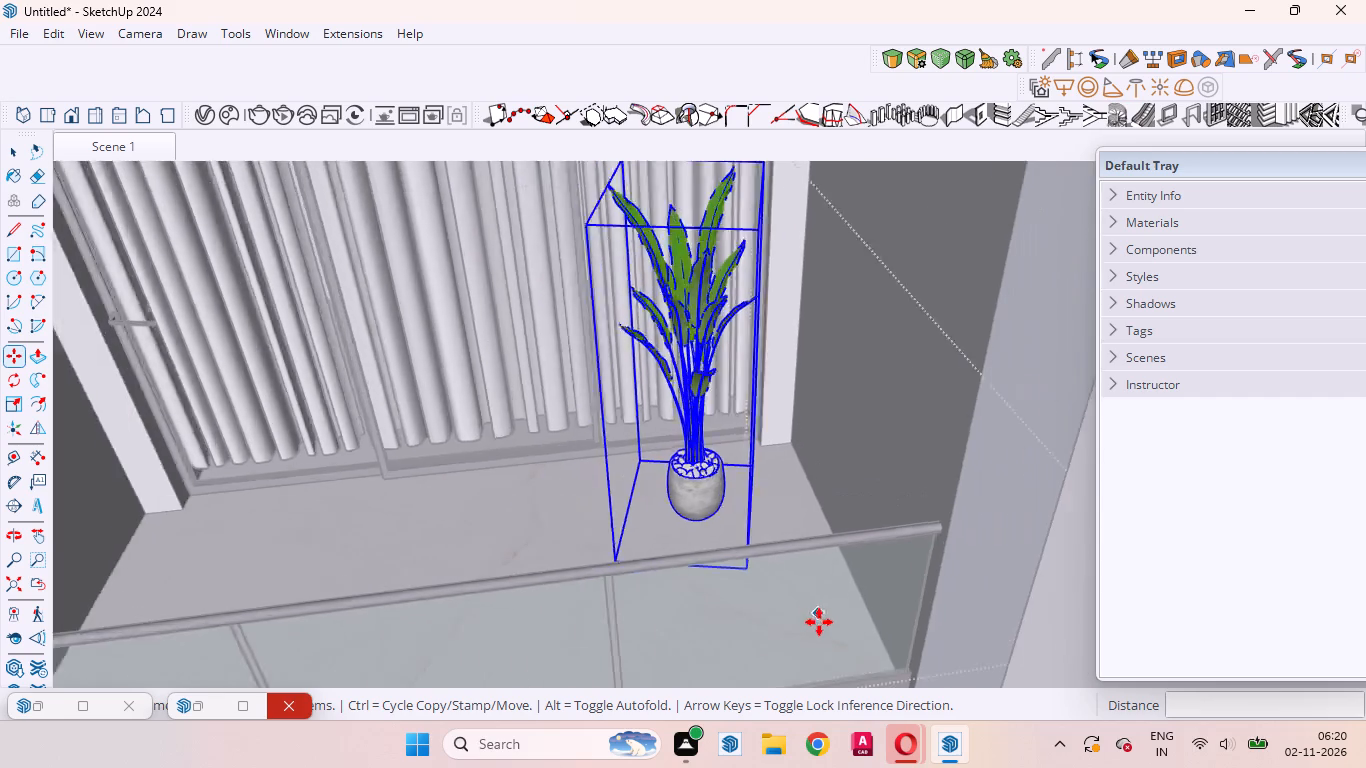
scroll(819, 622, down, 7)
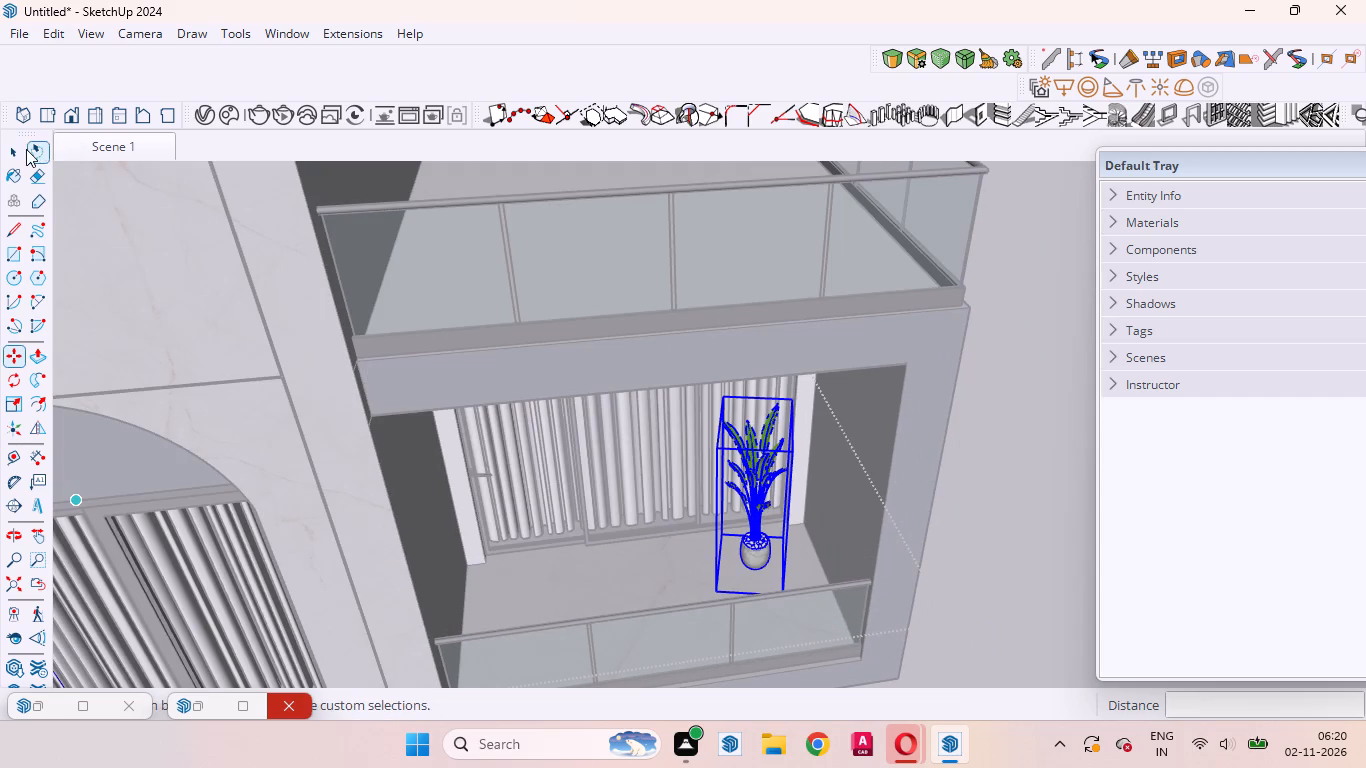
click(21, 152)
click(1051, 451)
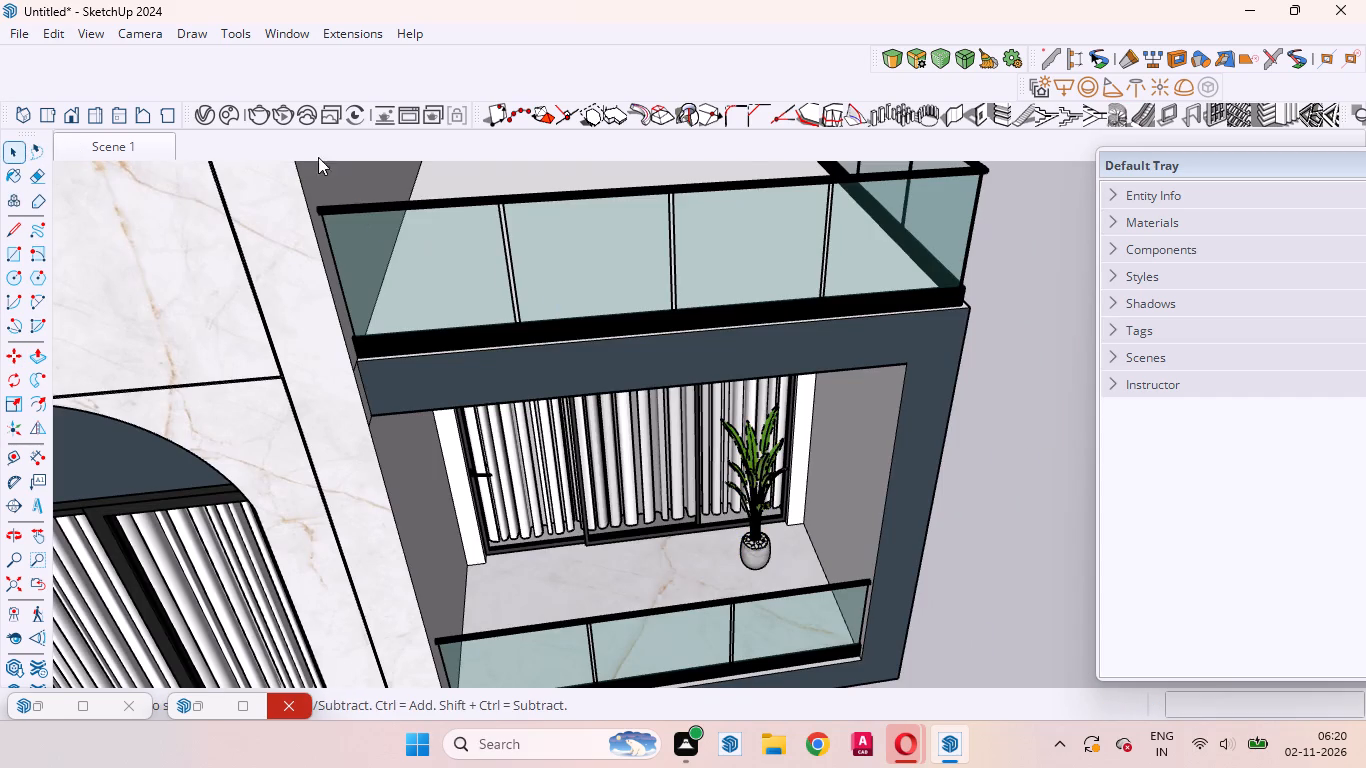
Restore the saved Scene 1 view and check the balcony plant's placement from the front and from above.
click(166, 148)
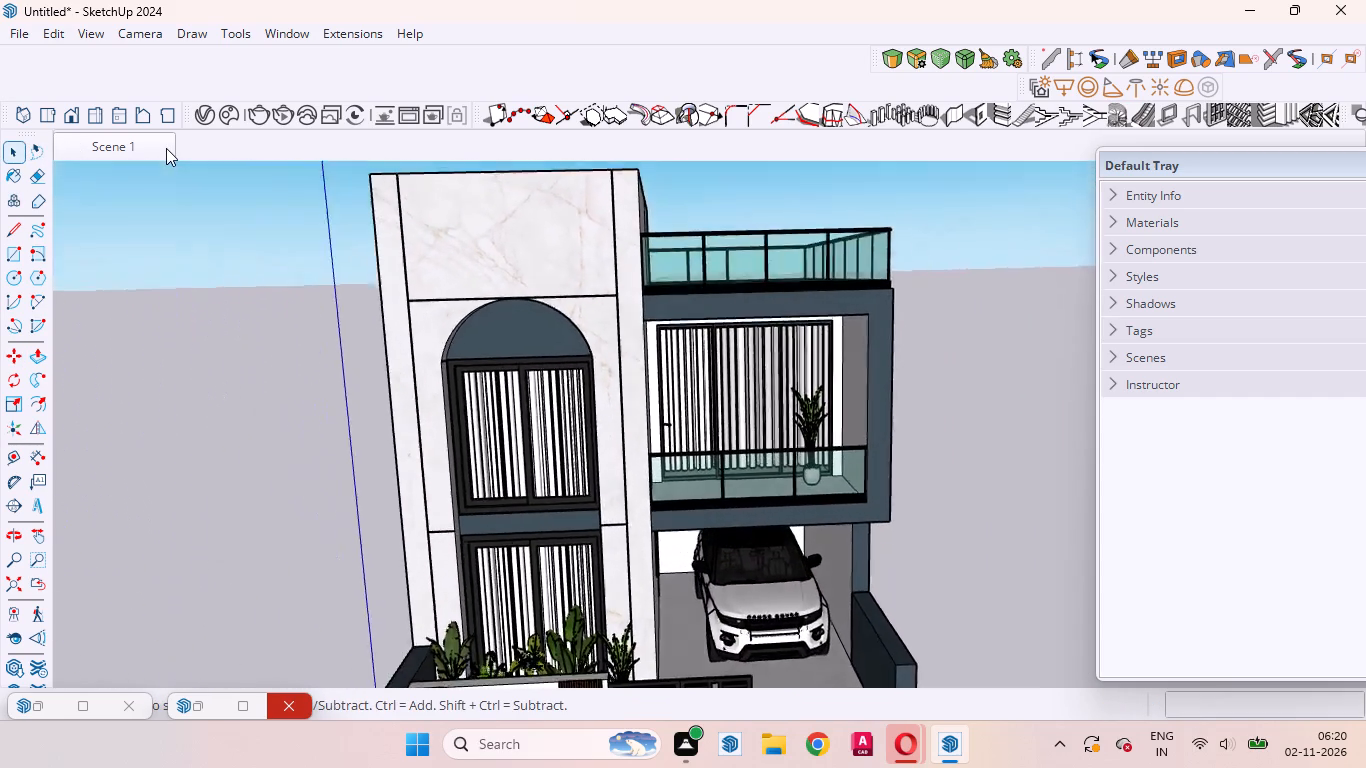
scroll(829, 418, up, 10)
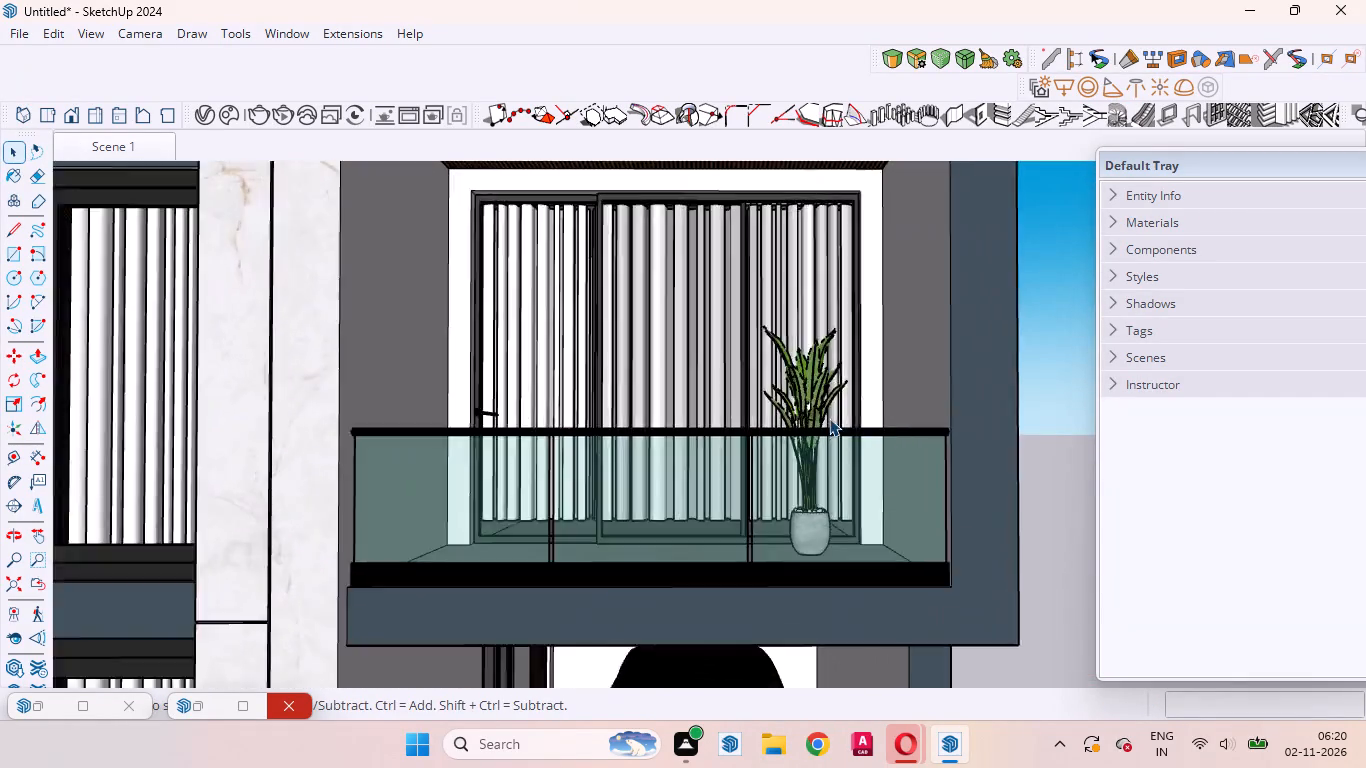
scroll(829, 418, up, 7)
middle_drag(829, 440, 829, 591)
scroll(812, 388, down, 5)
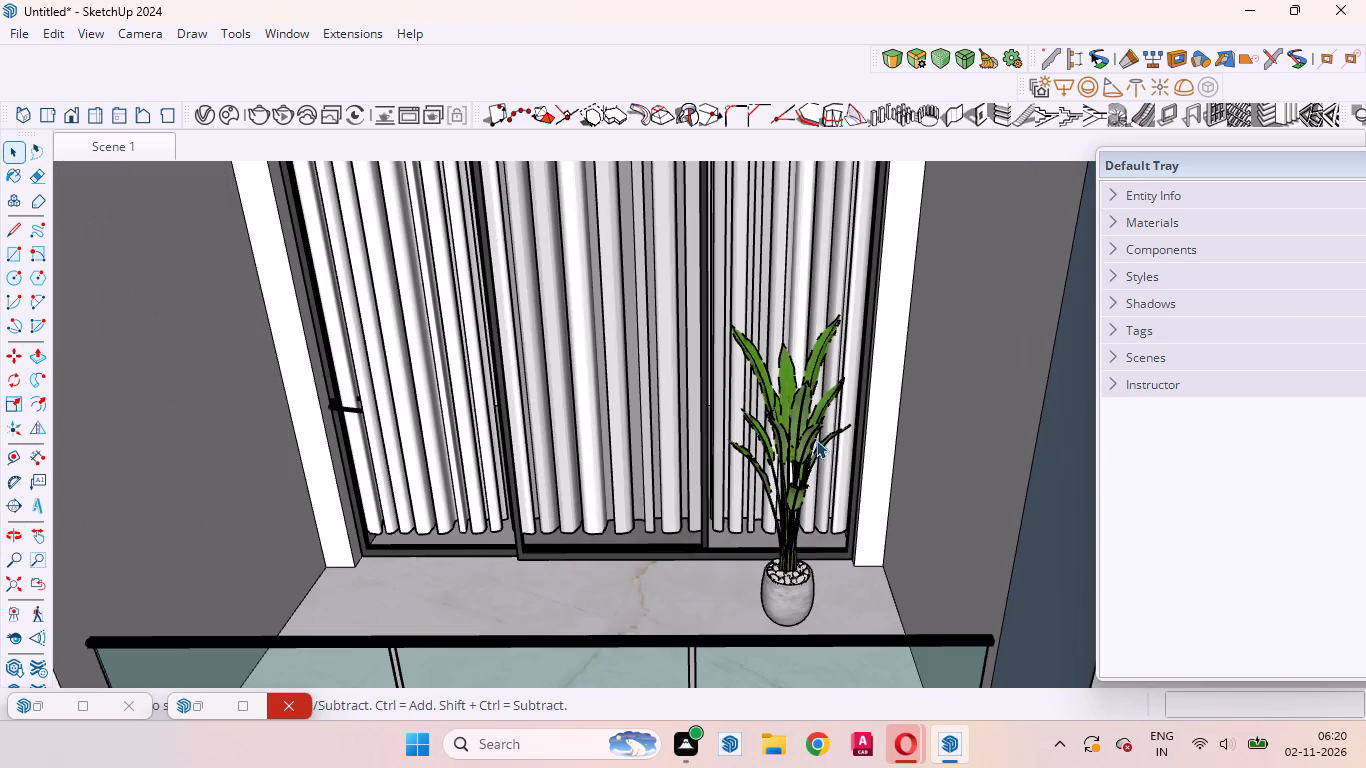
Scale the balcony plant vertically to about 0.79, deselect it and check it from the front.
click(814, 443)
double_click(806, 441)
click(792, 436)
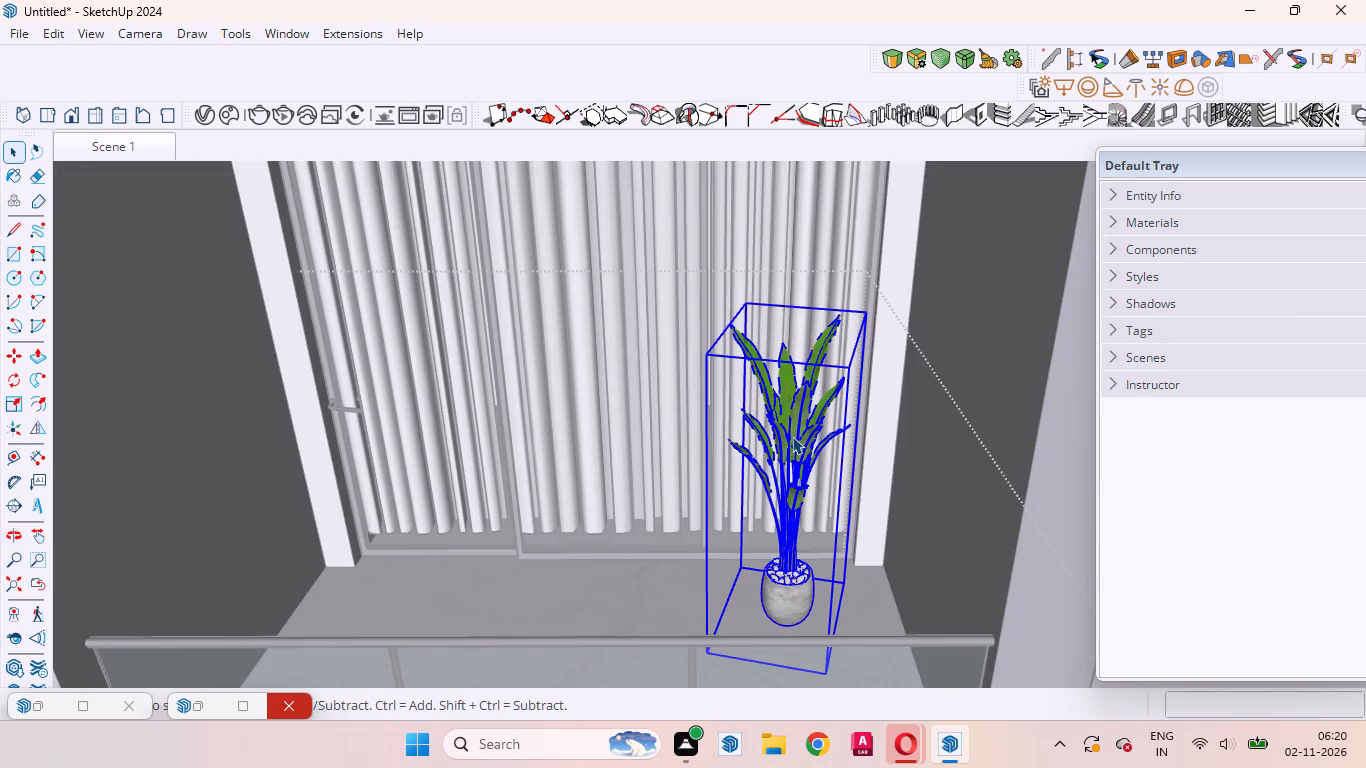
double_click(792, 436)
click(792, 436)
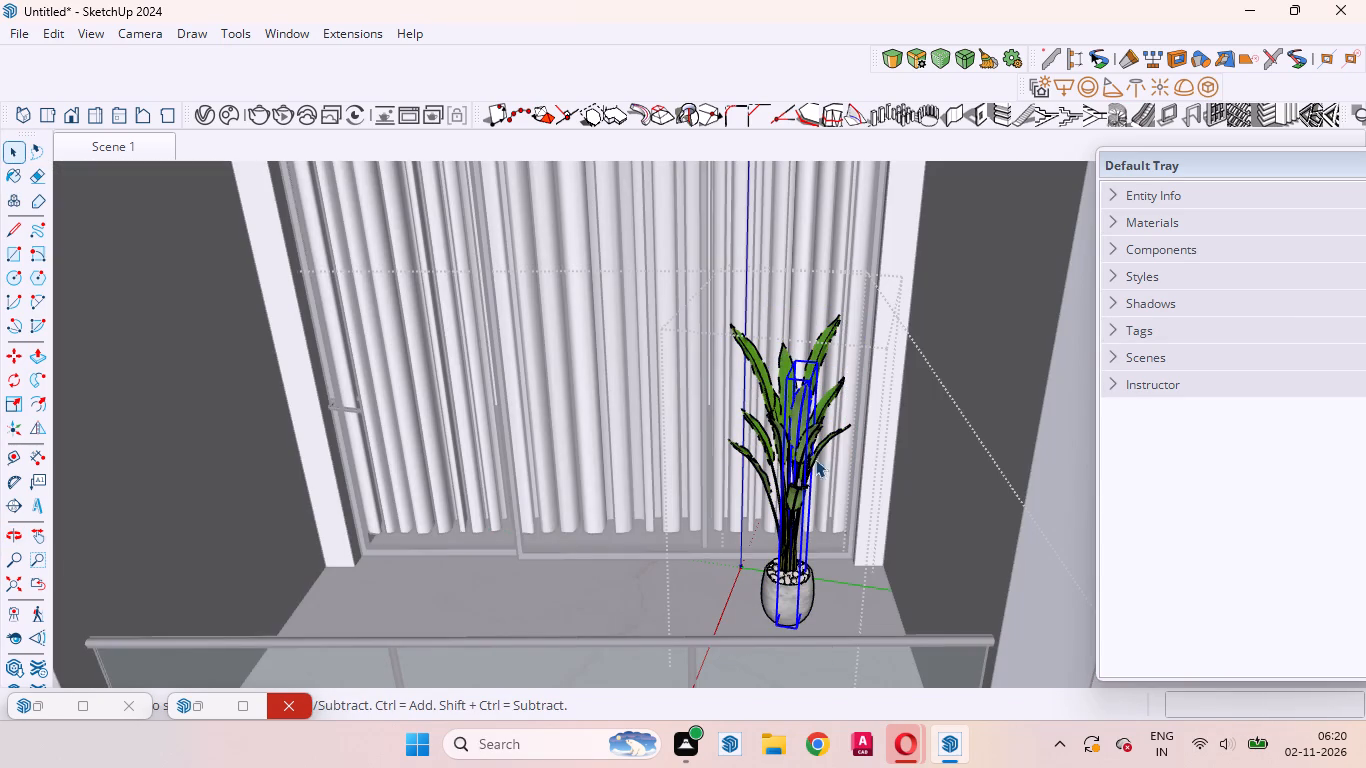
click(804, 478)
scroll(754, 455, down, 10)
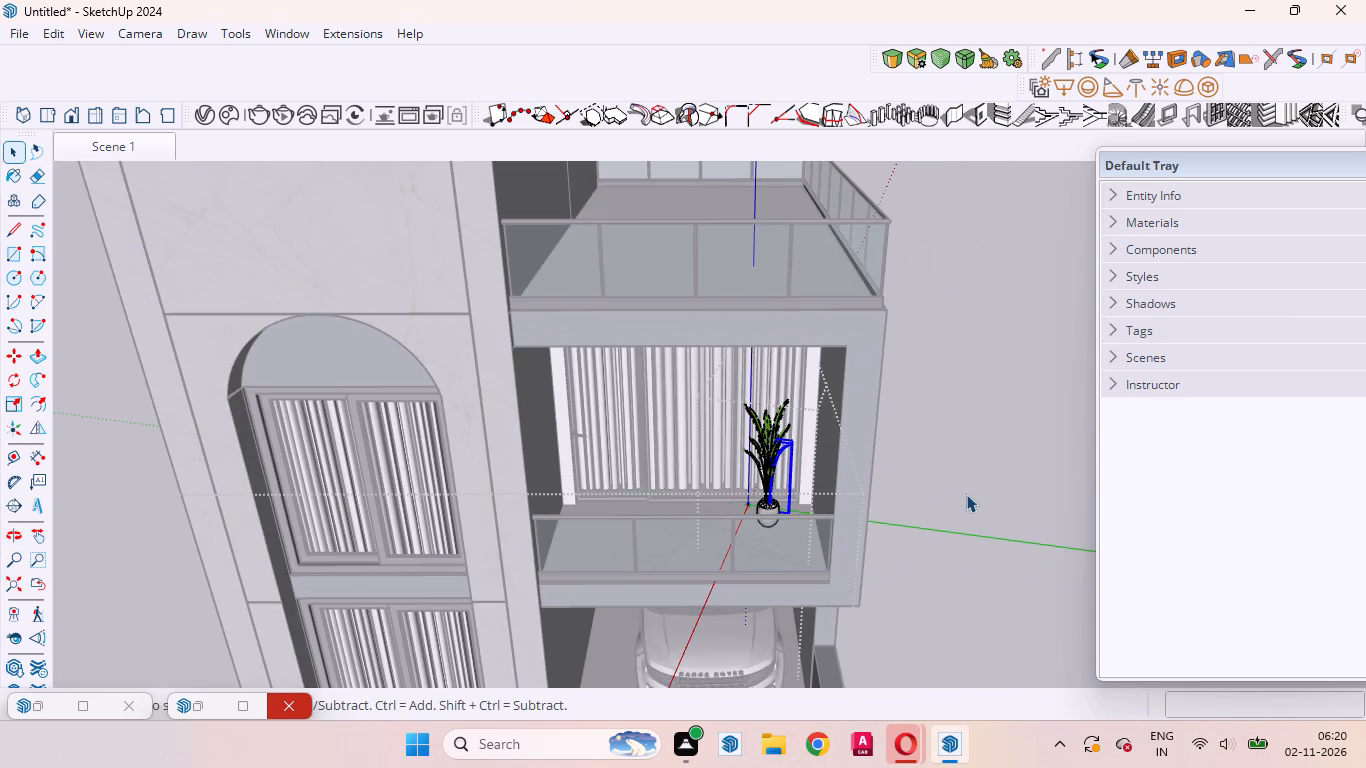
click(970, 494)
click(764, 424)
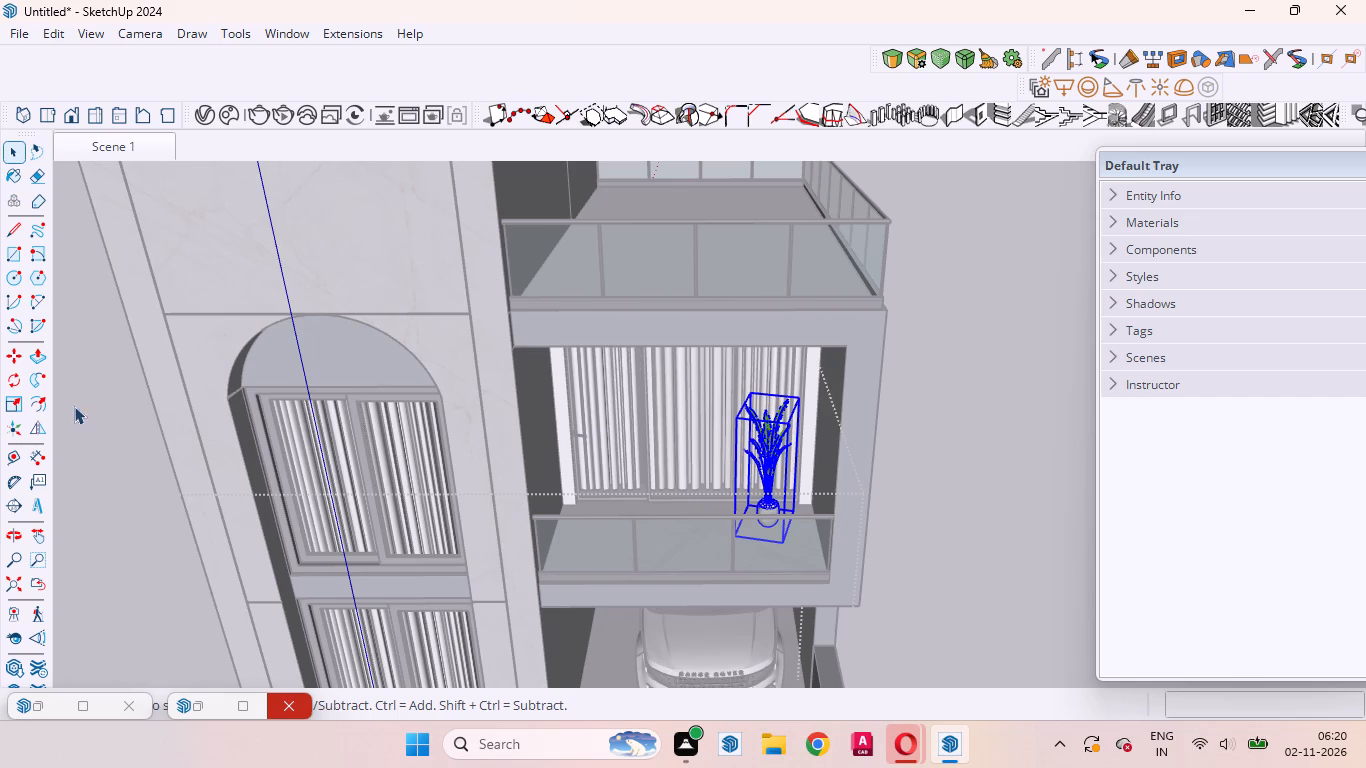
click(3, 394)
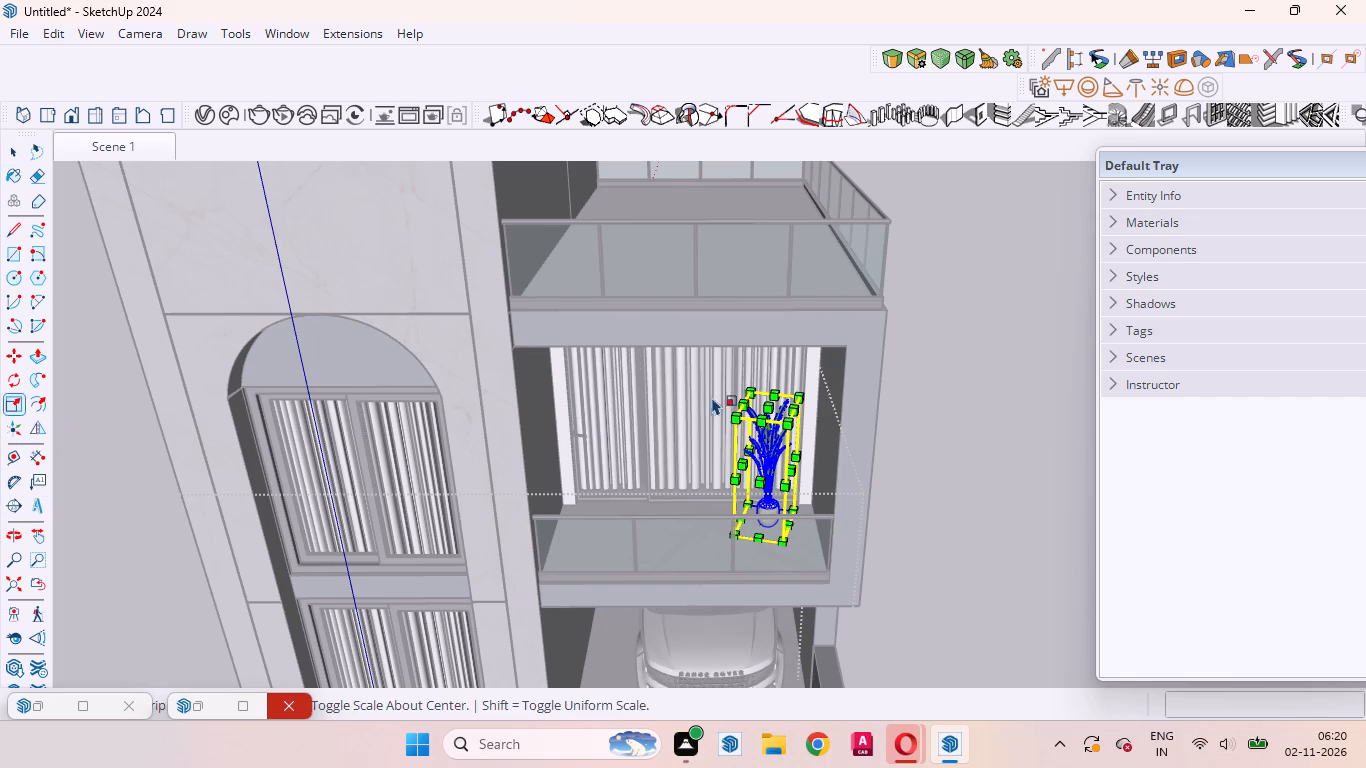
drag(769, 402, 775, 427)
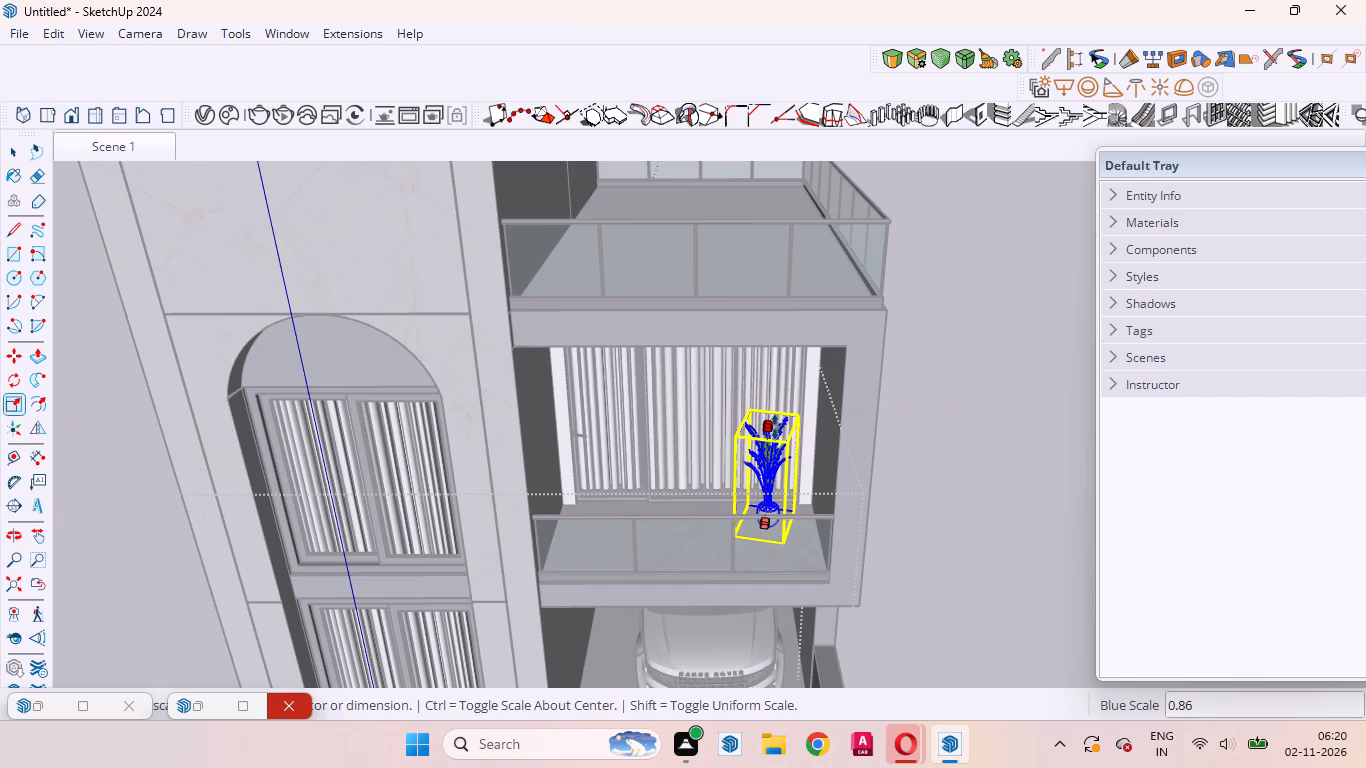
drag(775, 427, 775, 433)
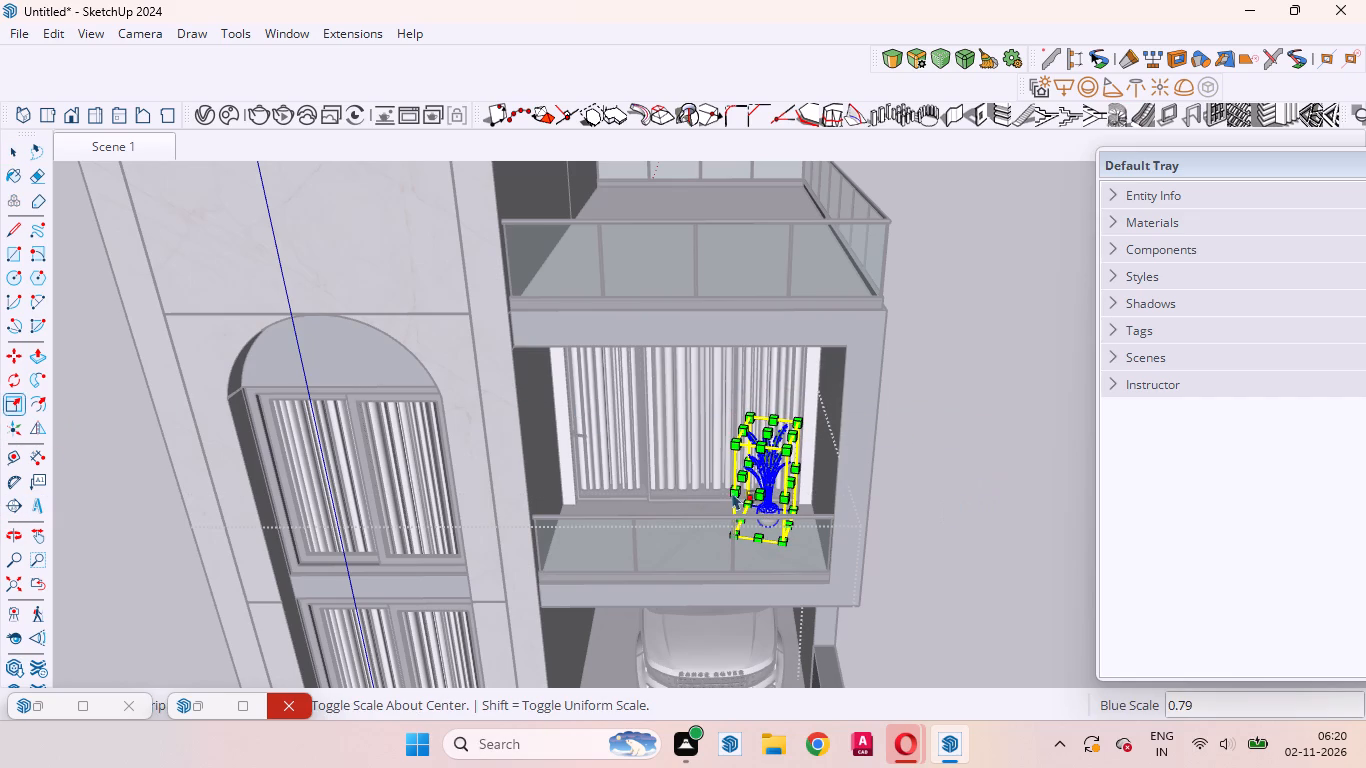
click(14, 155)
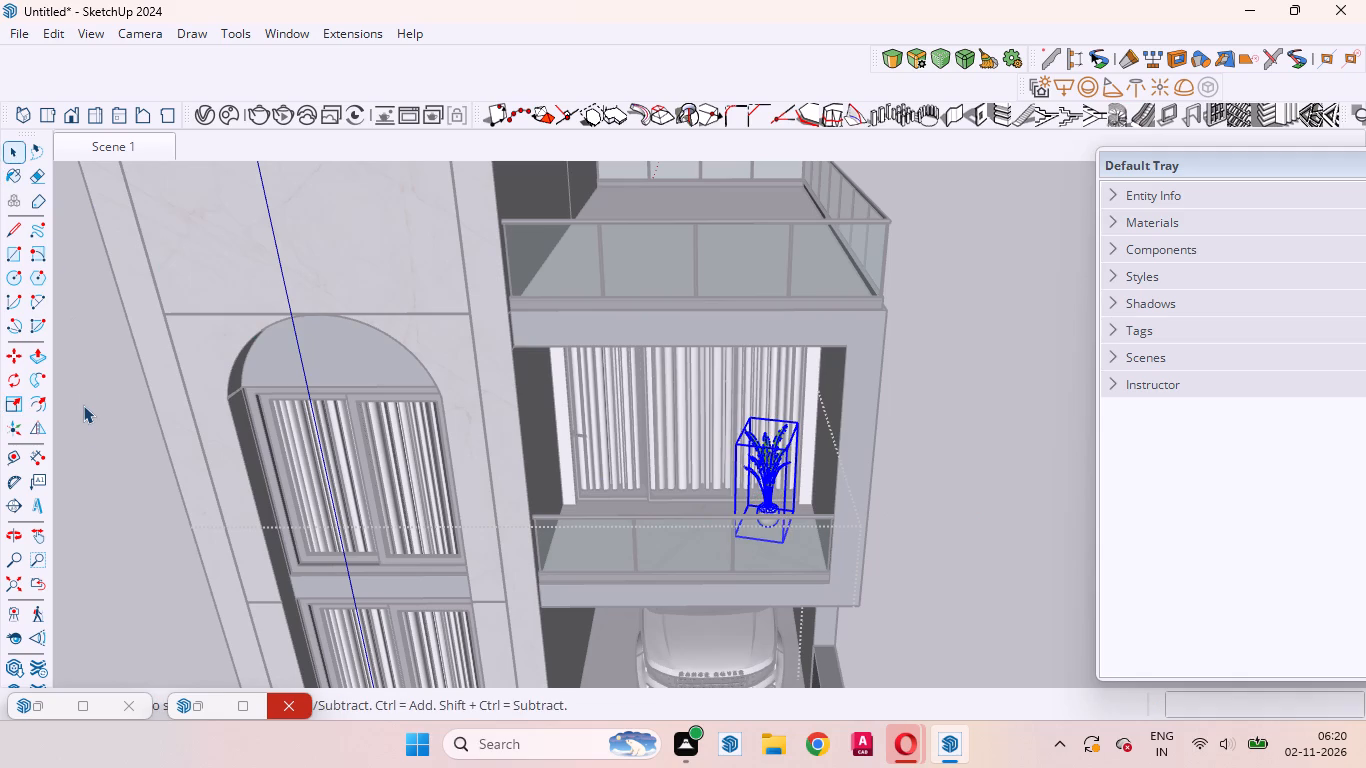
double_click(85, 423)
middle_drag(519, 542, 499, 395)
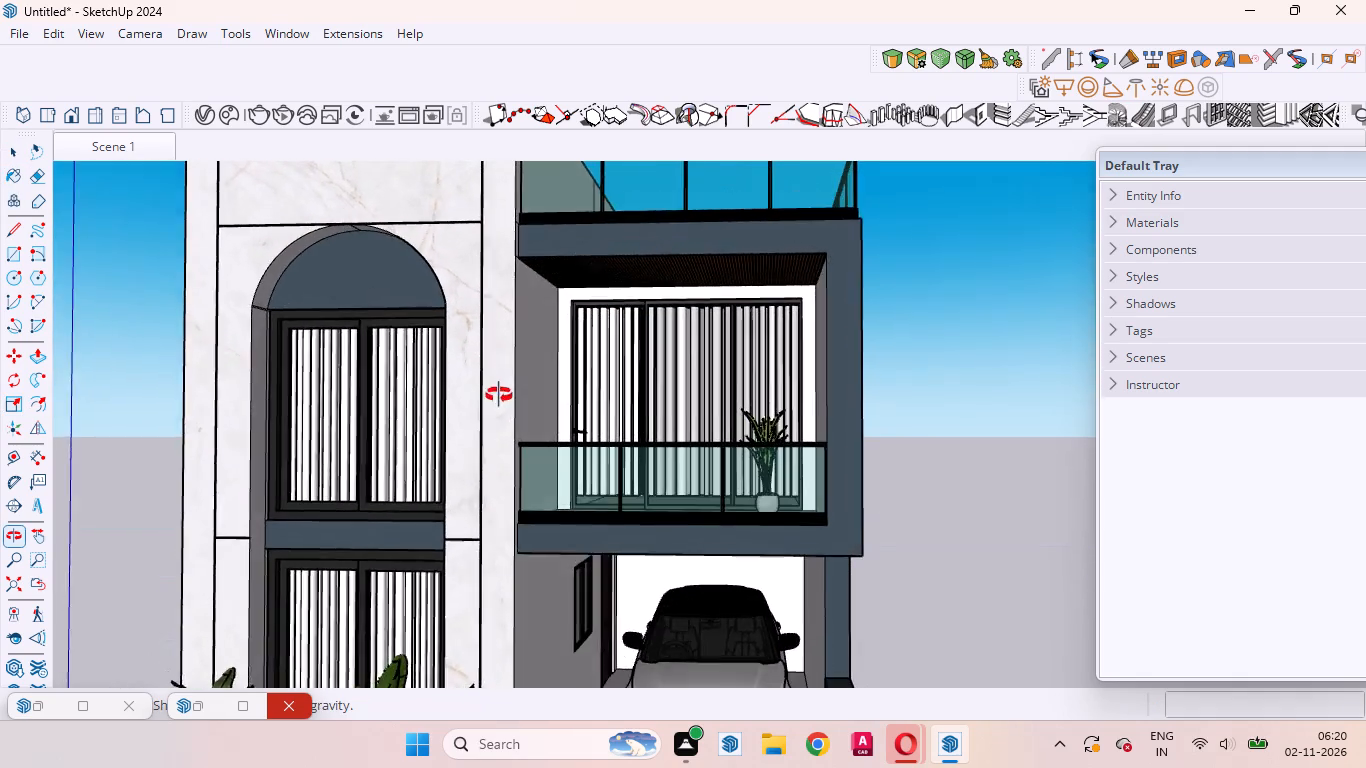
Move the balcony plant about 9 5/8" across the floor toward the outer side wall, and deselect it.
middle_drag(499, 395, 505, 411)
scroll(736, 393, up, 11)
middle_drag(777, 516, 855, 686)
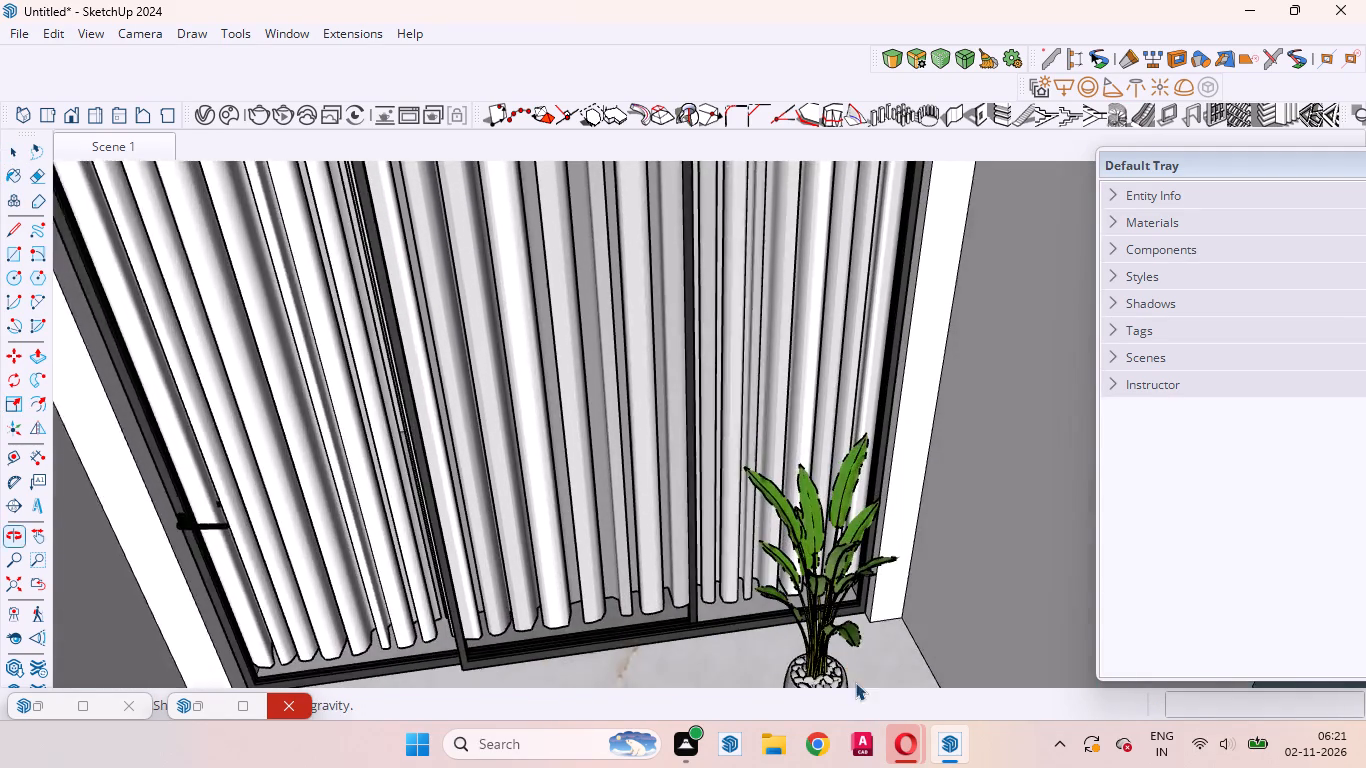
scroll(855, 674, up, 1)
scroll(845, 510, down, 10)
middle_drag(853, 610, 840, 651)
scroll(831, 607, up, 5)
click(810, 519)
click(810, 519)
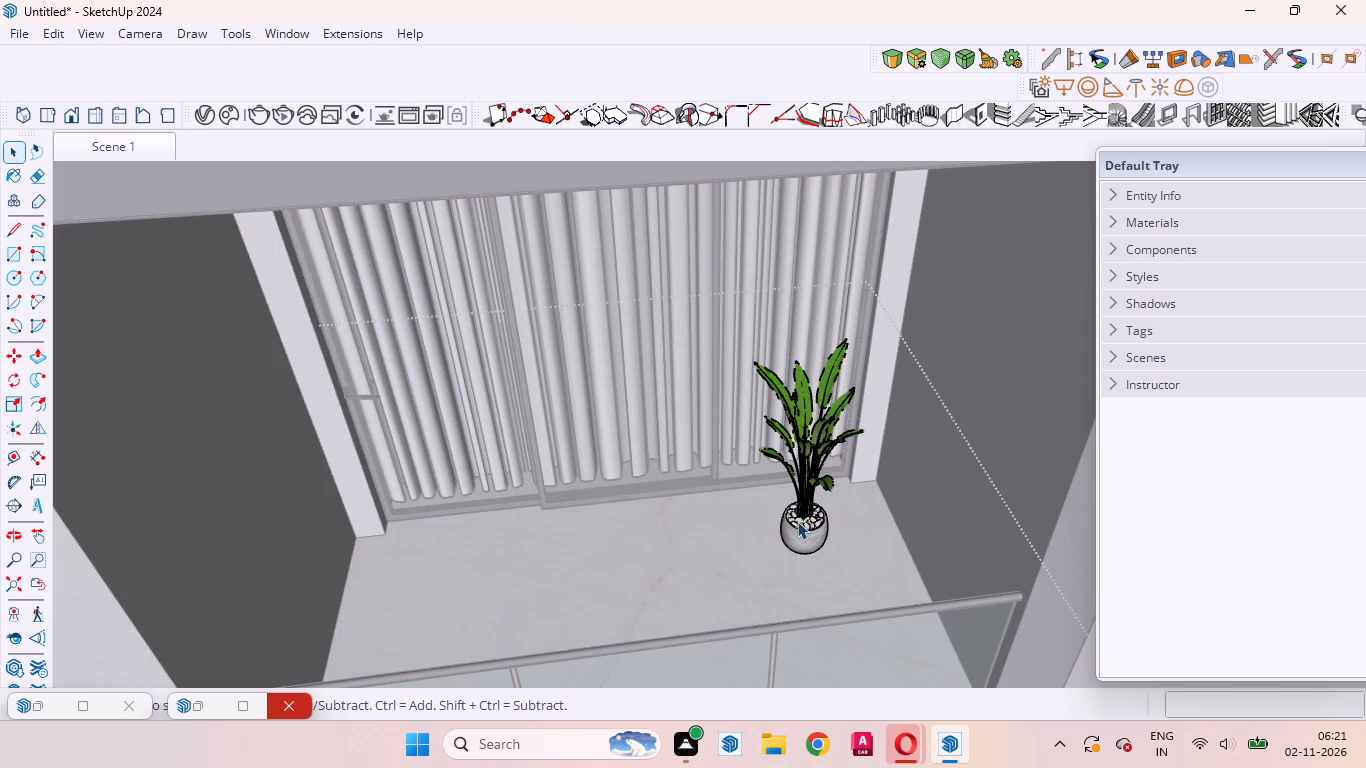
click(797, 521)
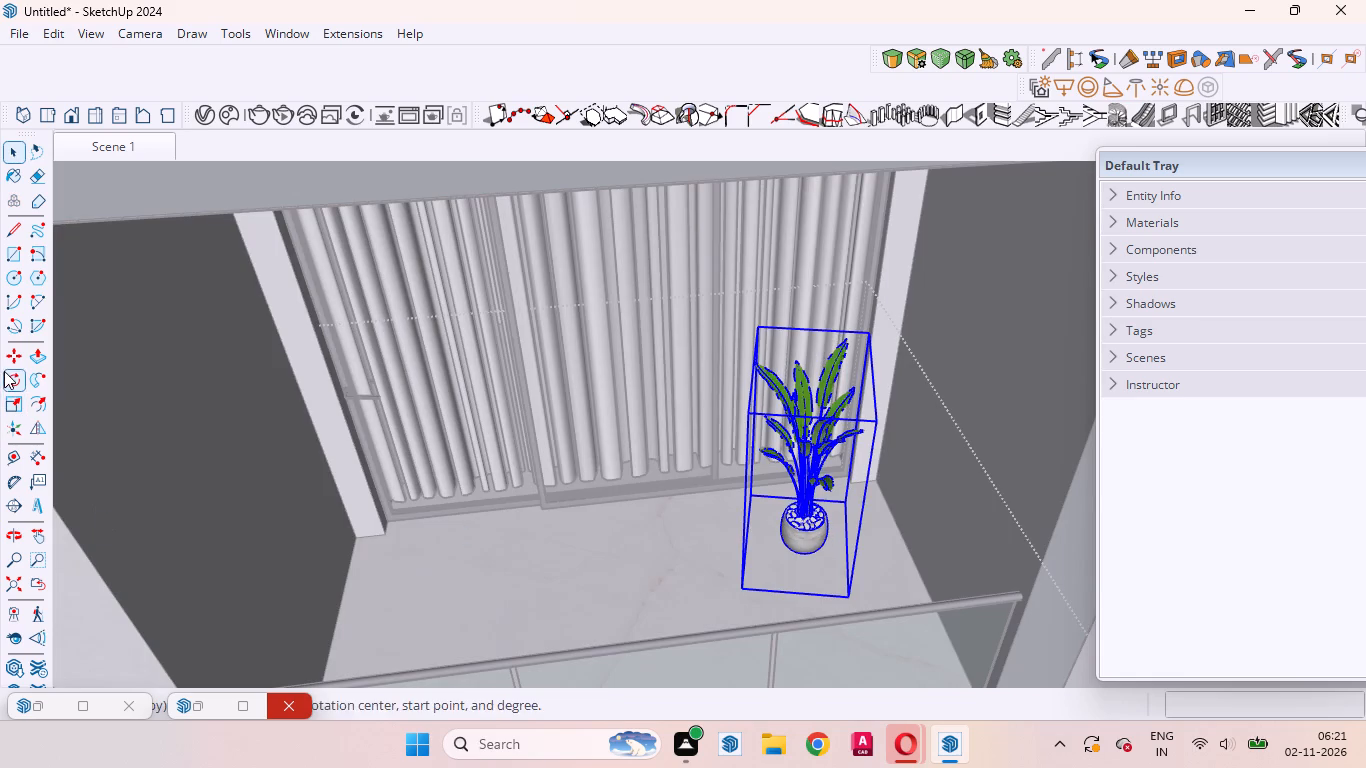
click(7, 364)
middle_drag(518, 583, 518, 615)
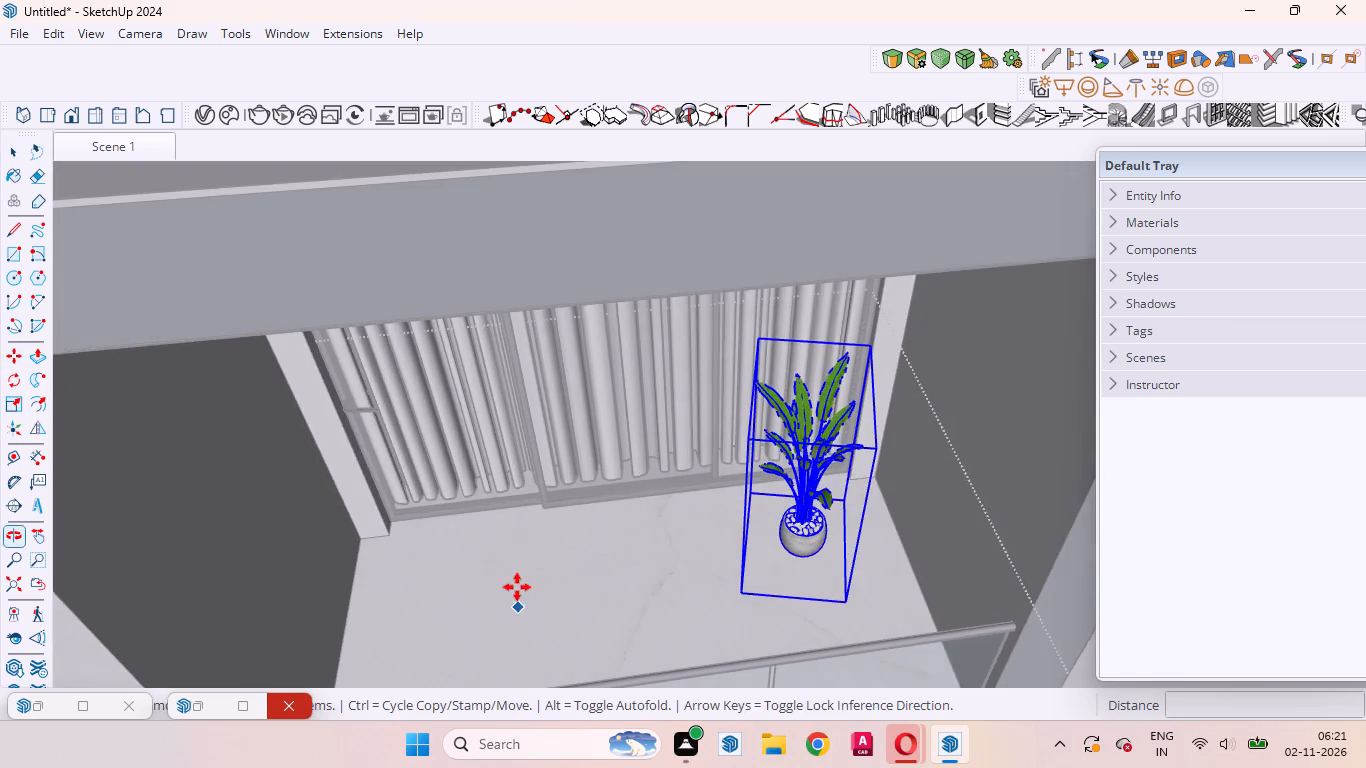
scroll(509, 576, down, 4)
middle_drag(707, 596, 670, 559)
click(577, 571)
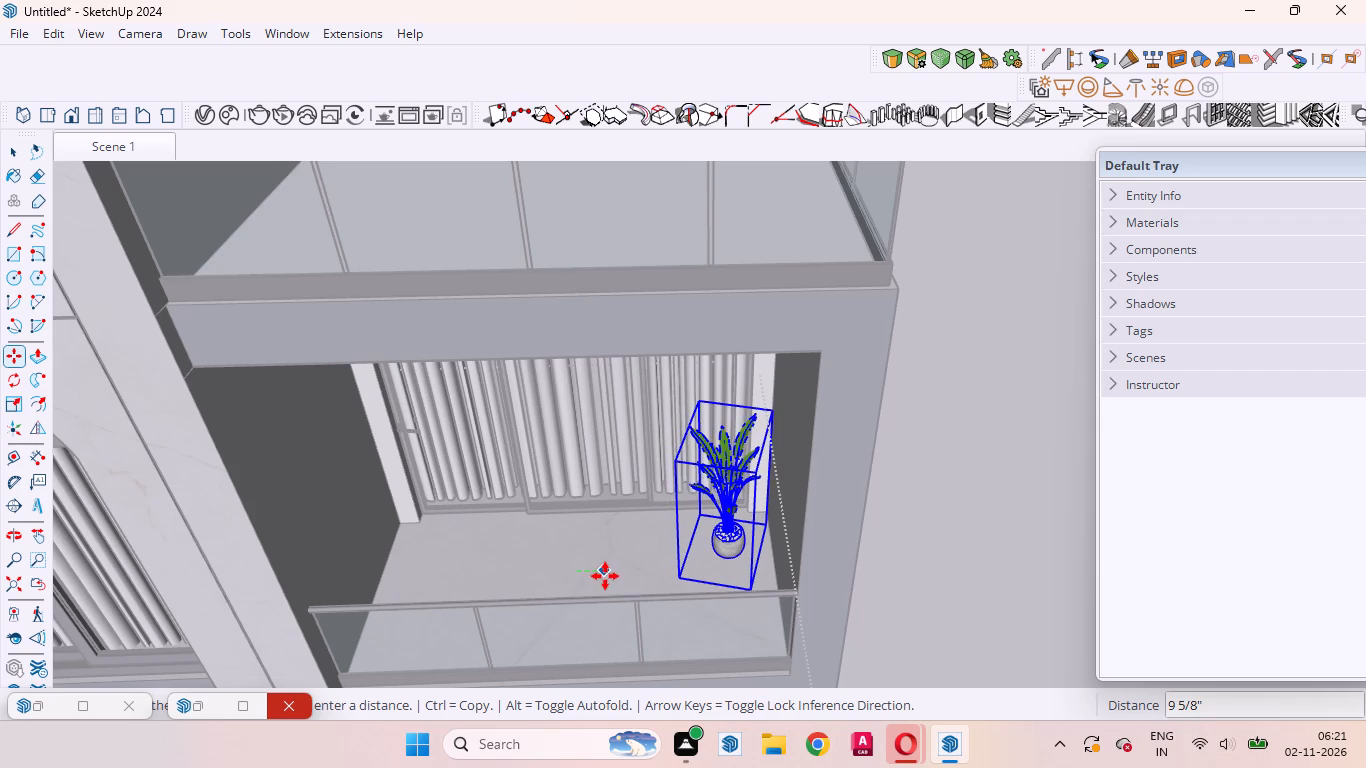
click(605, 576)
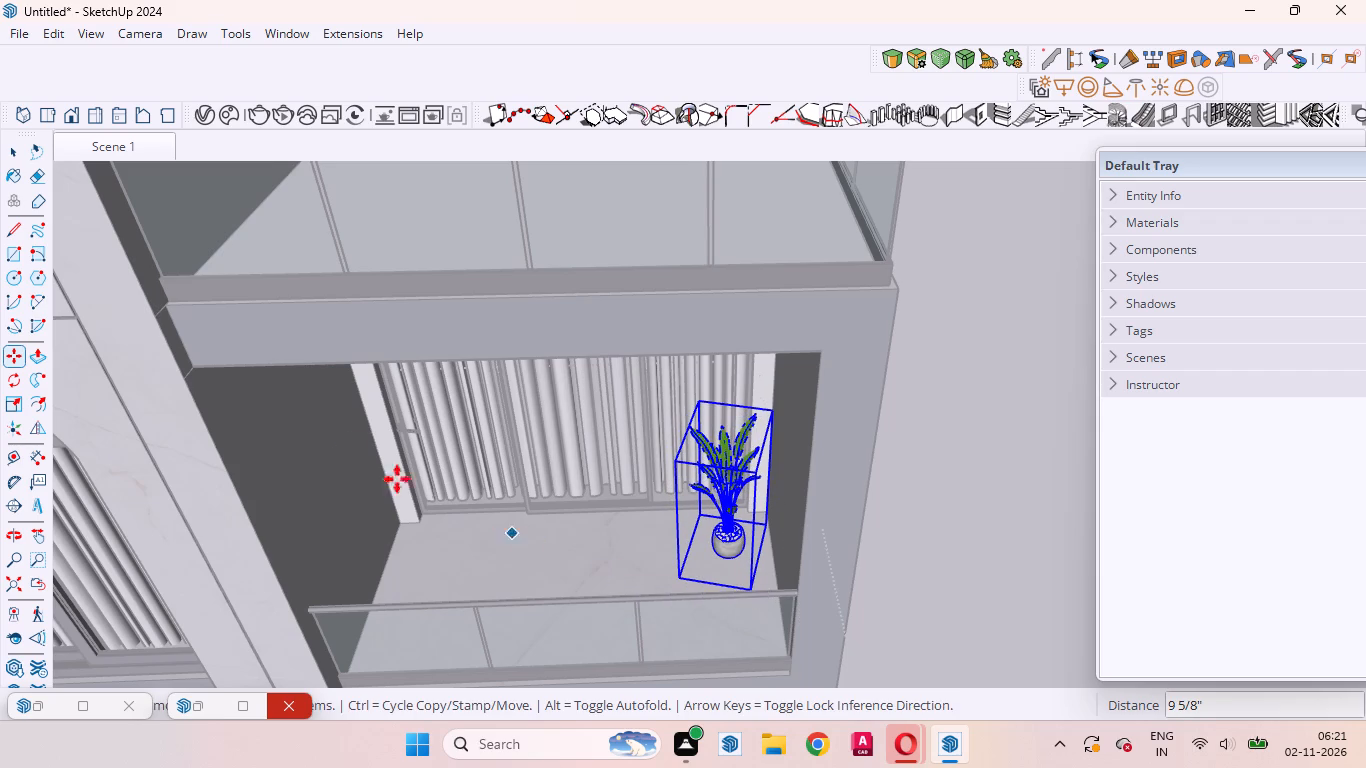
click(16, 151)
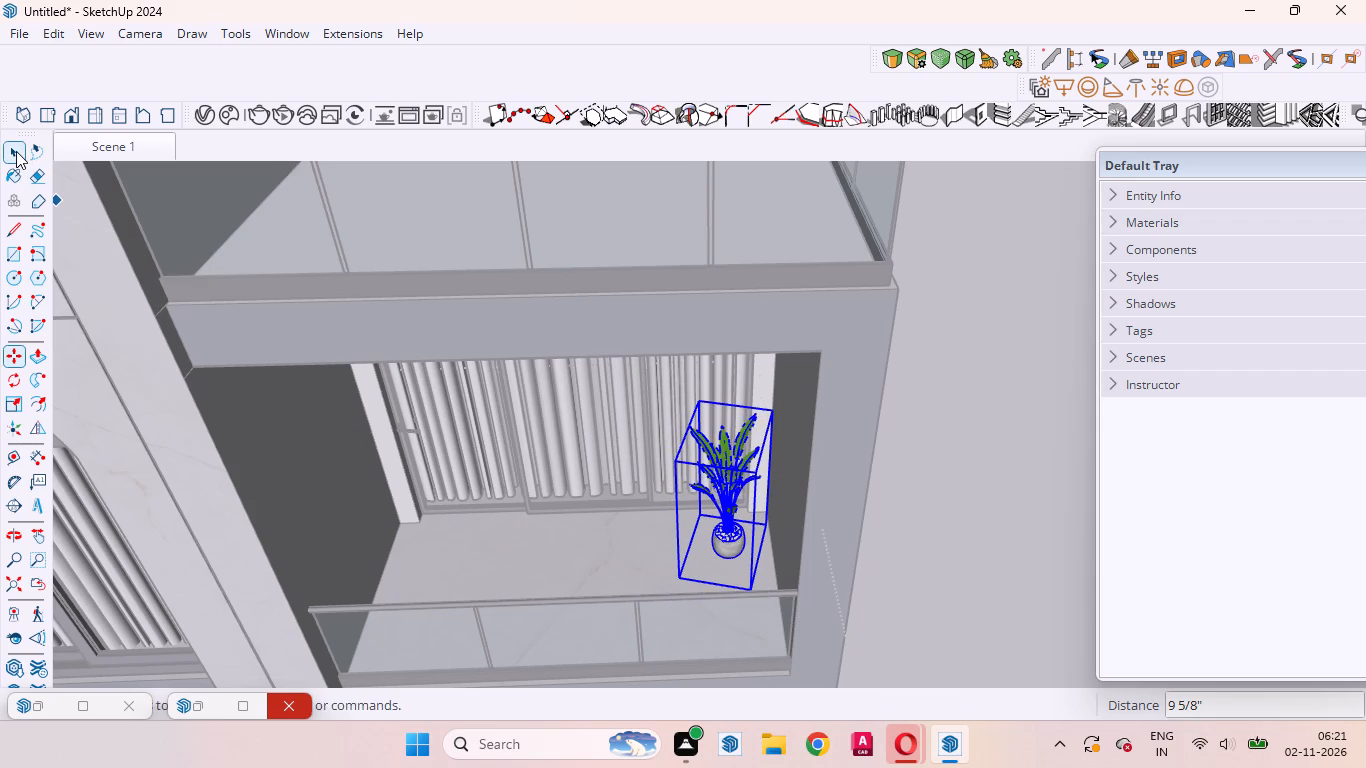
click(1042, 577)
middle_drag(971, 592, 919, 422)
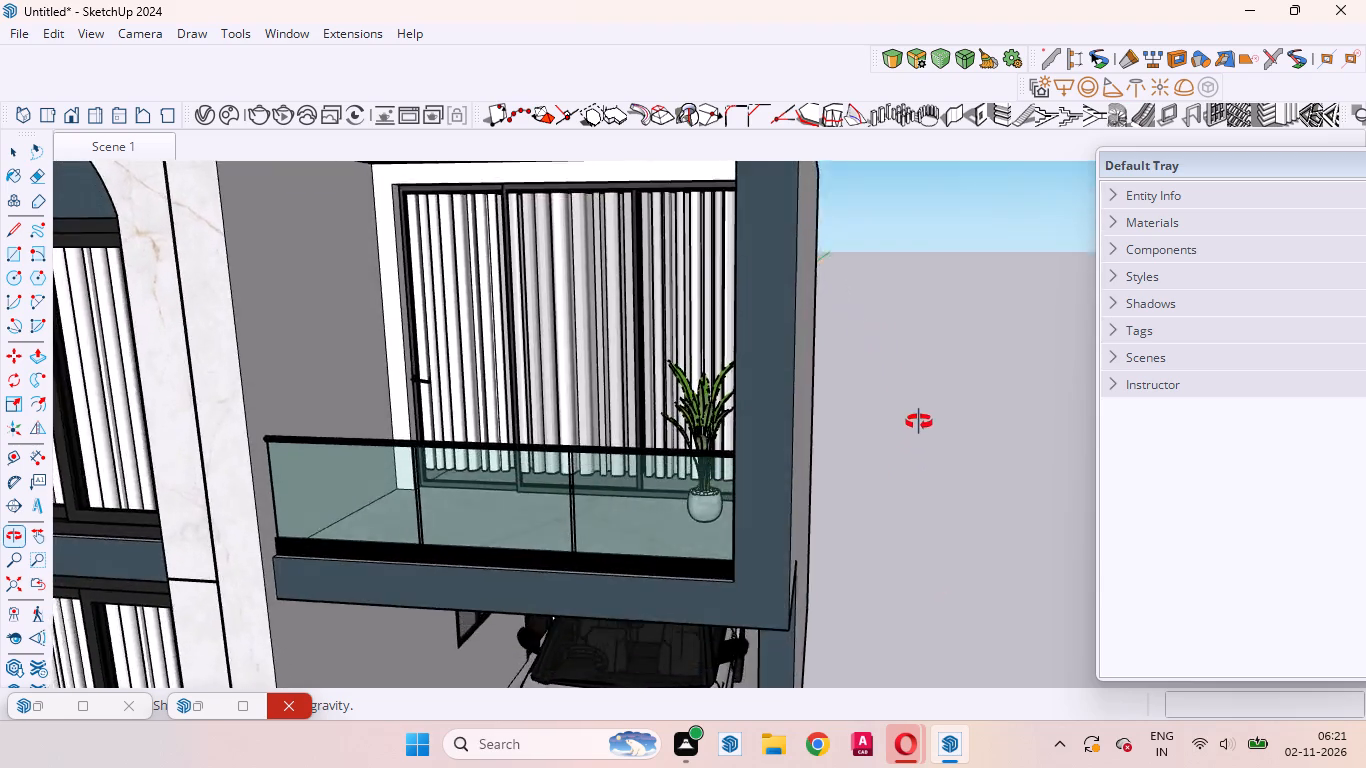
middle_drag(919, 422, 970, 514)
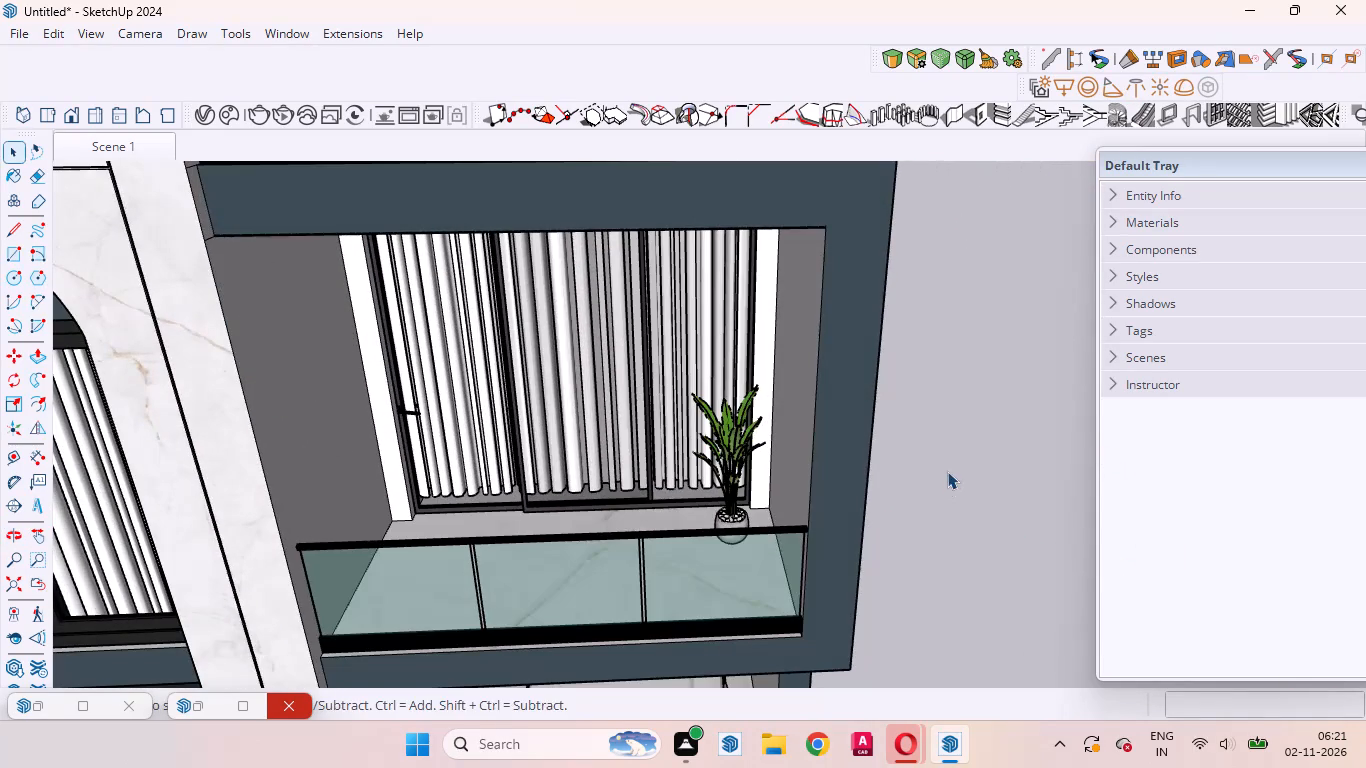
Copy the tallest broad-leaved potted plant from behind the front wall to the roof terrace's front outer corner, about 26' 4" away.
click(100, 141)
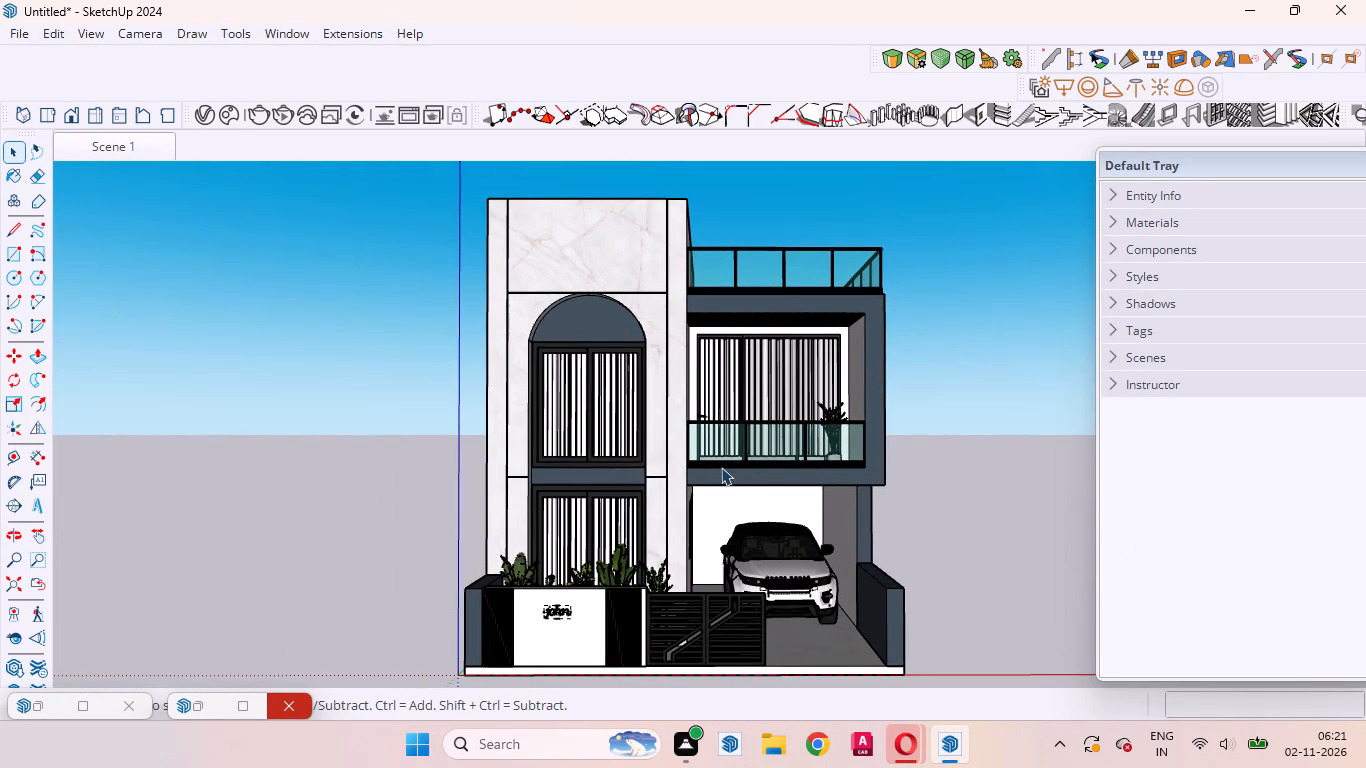
scroll(624, 547, up, 4)
middle_drag(657, 587, 682, 681)
scroll(685, 655, up, 1)
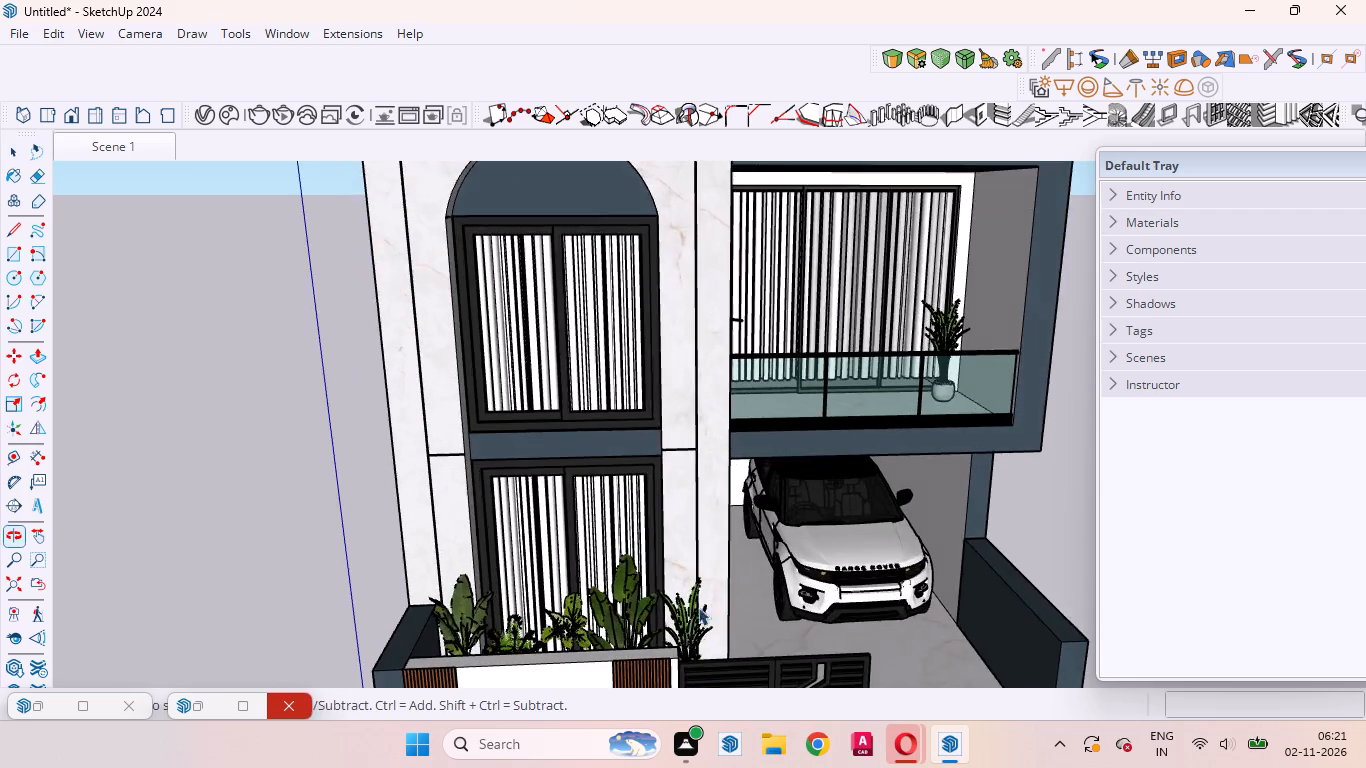
scroll(733, 543, down, 11)
scroll(665, 560, up, 16)
middle_drag(768, 498, 768, 524)
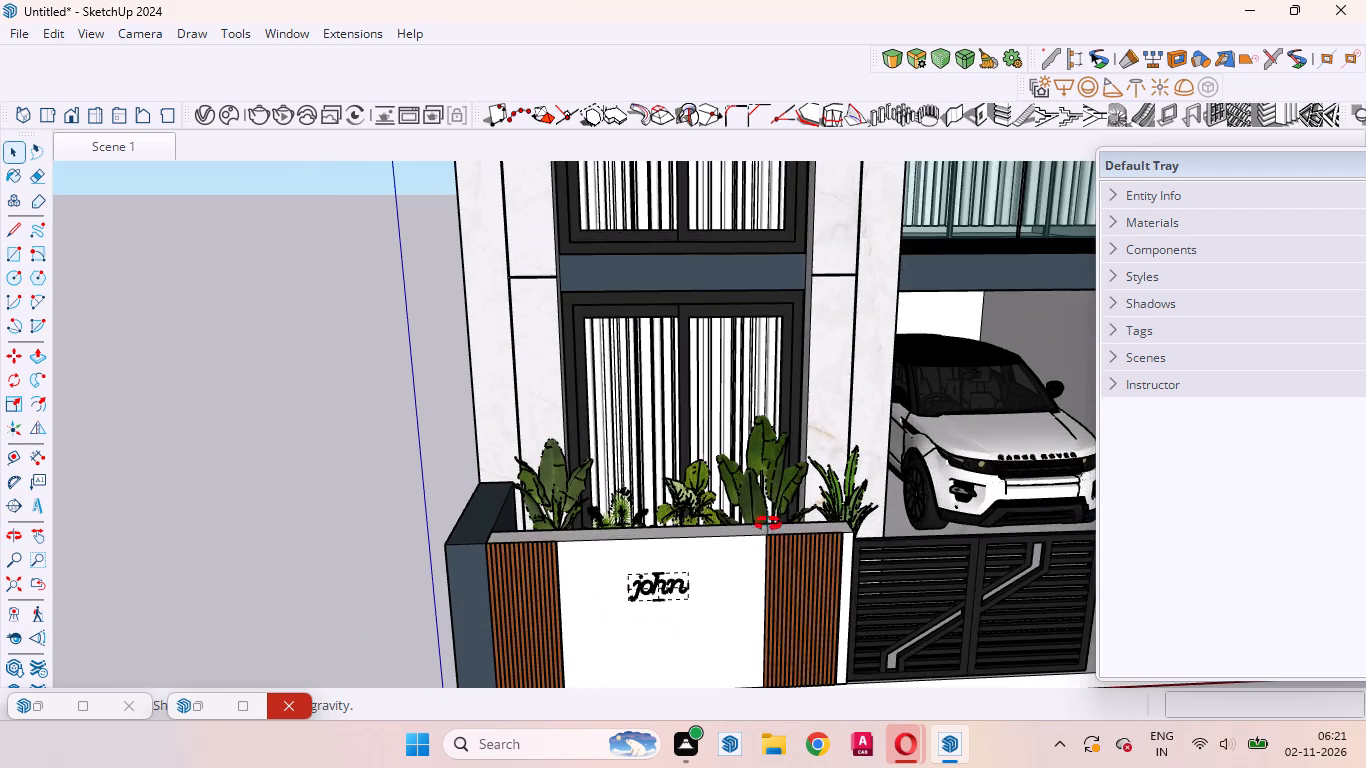
middle_drag(768, 524, 728, 767)
scroll(829, 600, up, 4)
scroll(708, 577, up, 4)
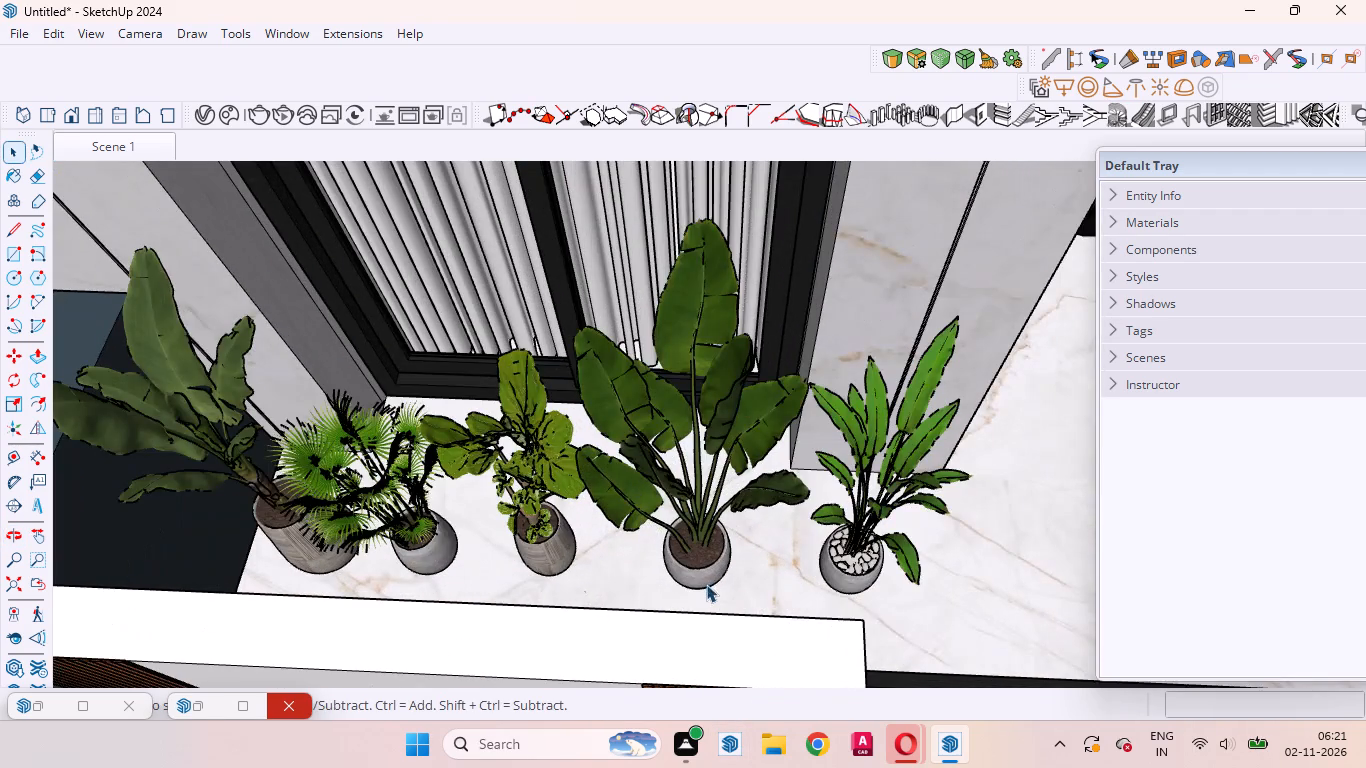
middle_drag(706, 584, 700, 548)
double_click(700, 528)
click(692, 515)
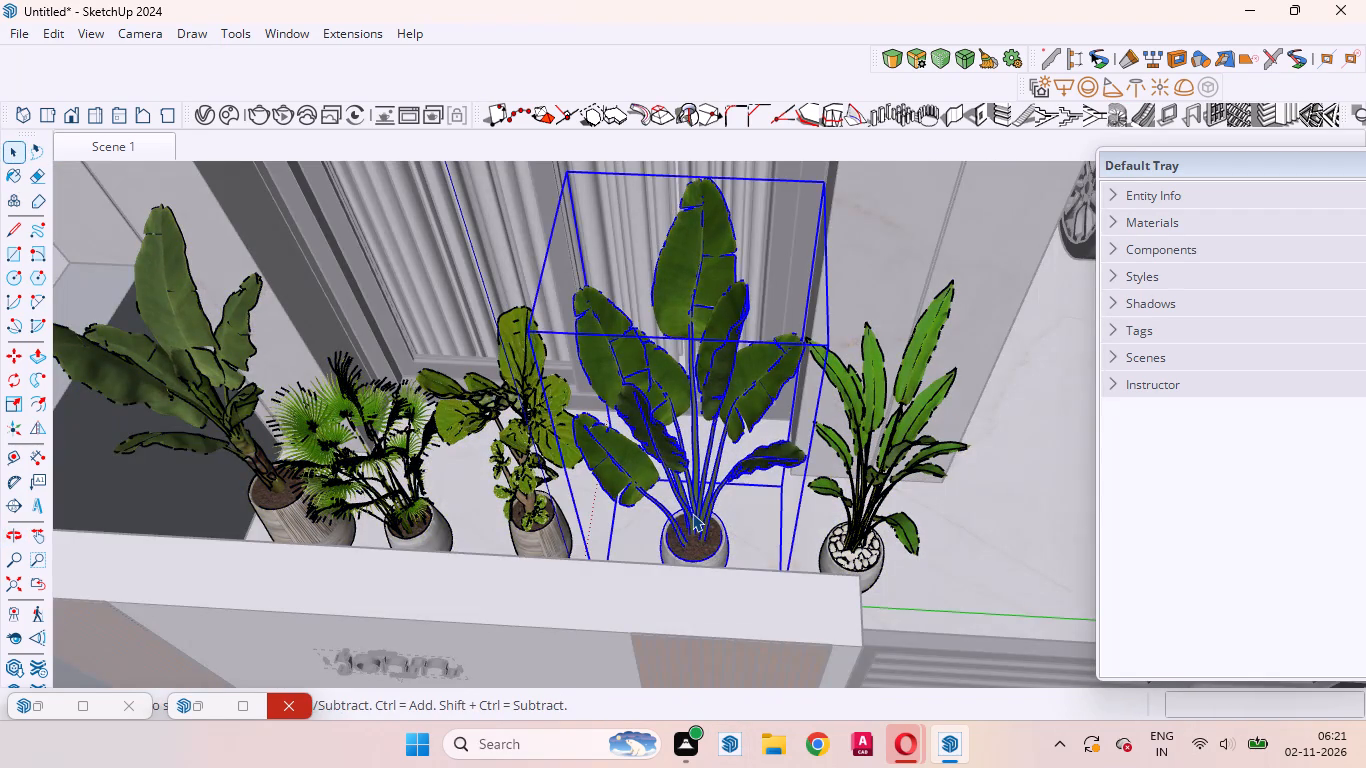
key(m)
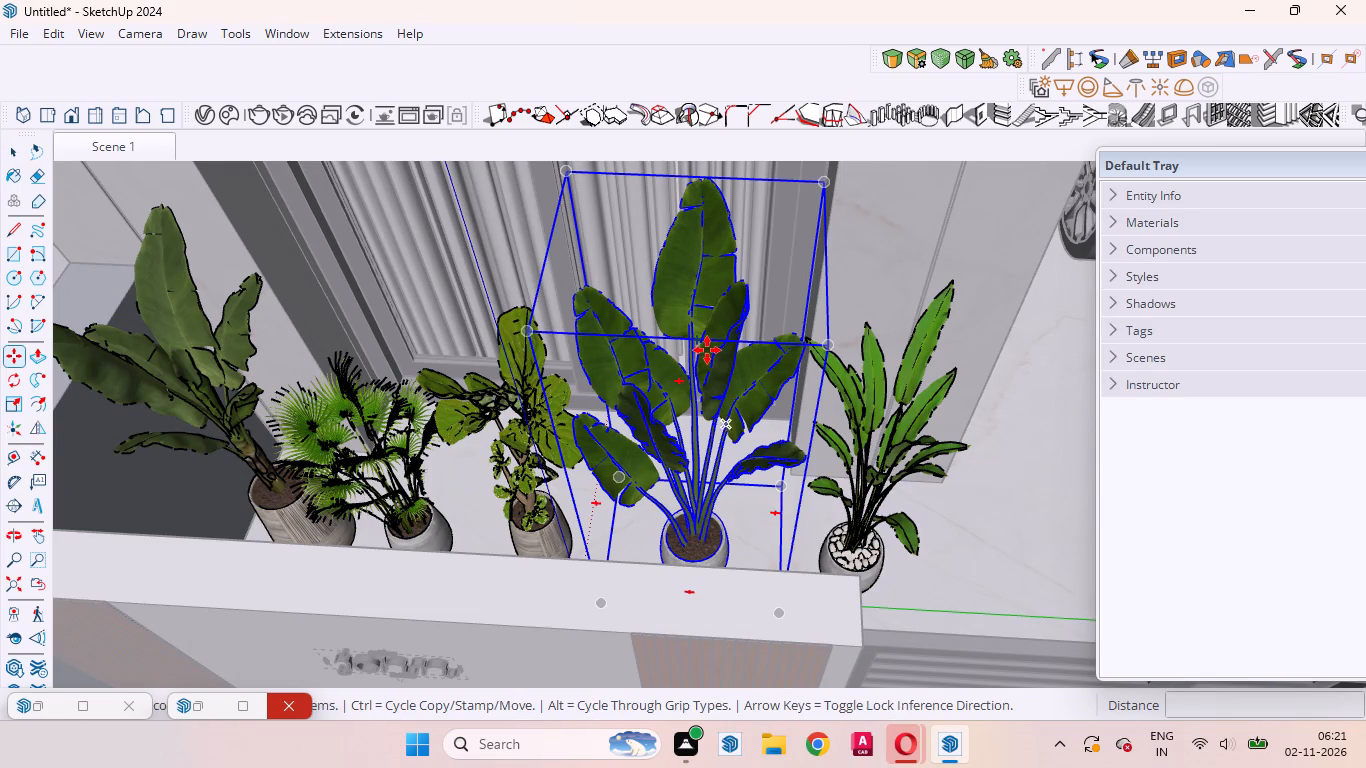
scroll(707, 350, down, 4)
middle_drag(869, 535, 660, 639)
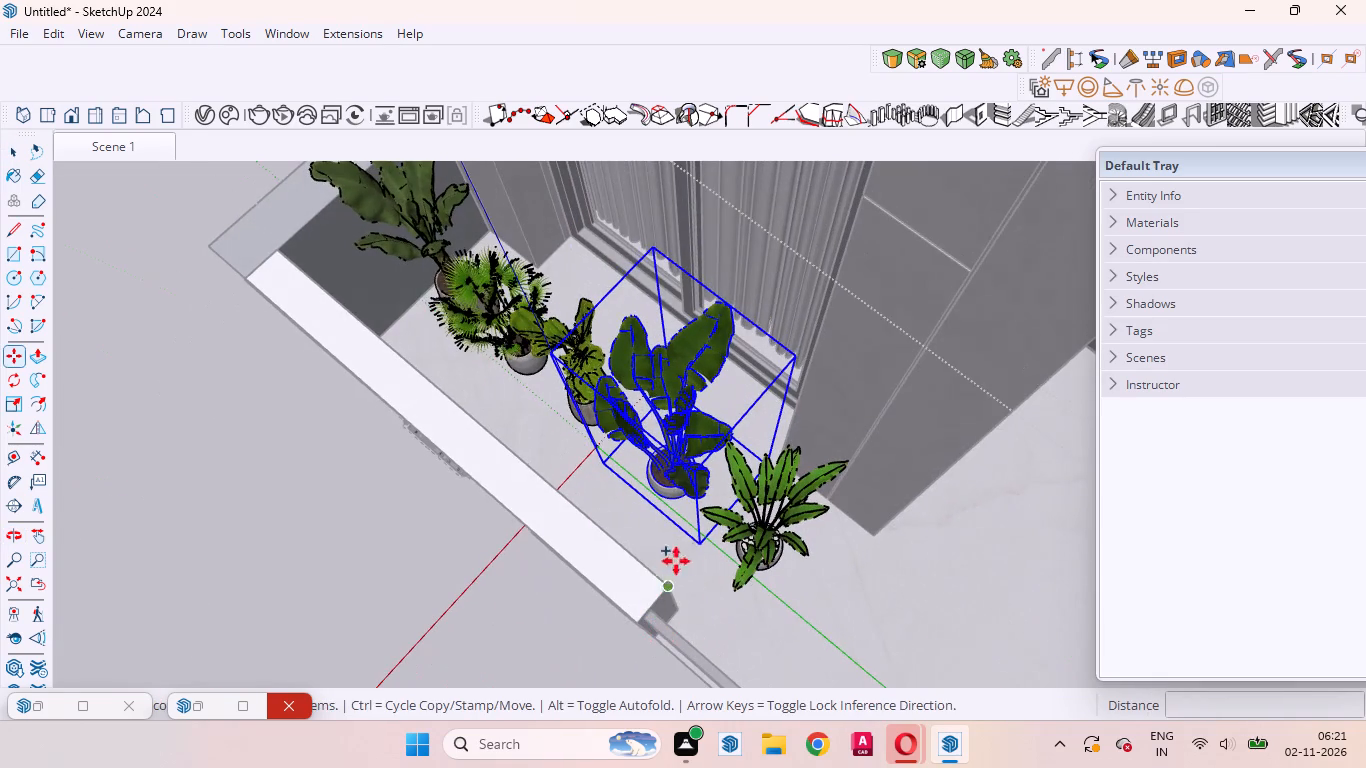
click(704, 543)
scroll(761, 520, down, 7)
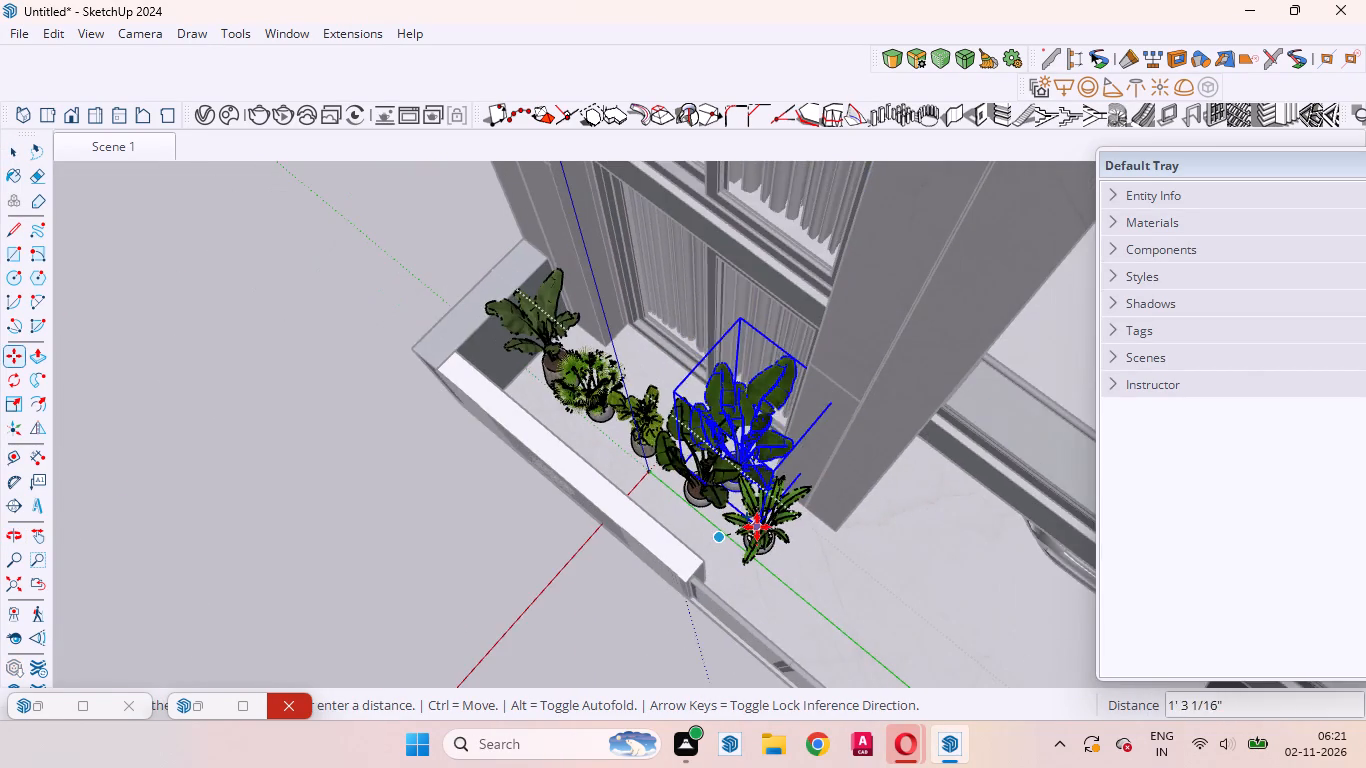
scroll(757, 527, down, 20)
scroll(757, 527, down, 4)
scroll(897, 557, up, 2)
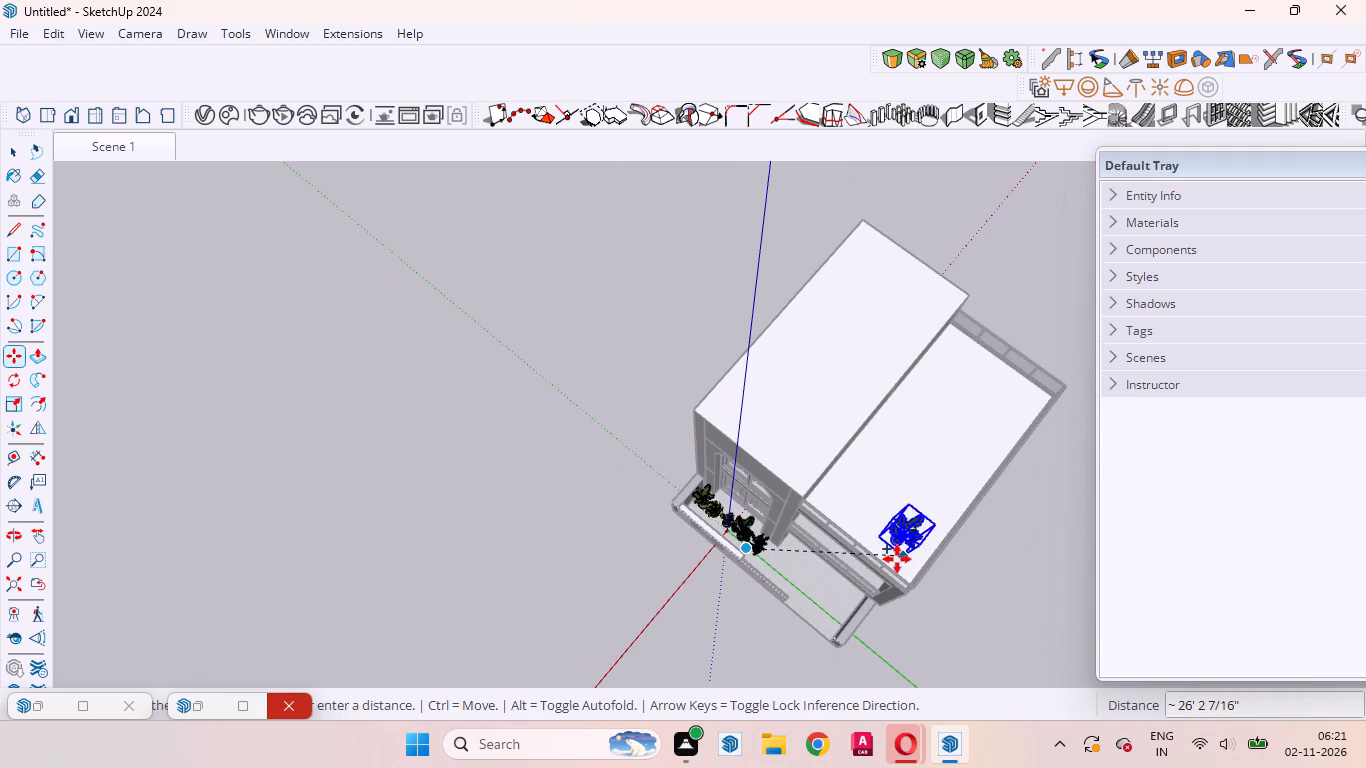
scroll(897, 559, up, 8)
click(908, 557)
Move the copied plant about 1' 3" across the roof terrace floor, closer to the outer side glass railing.
middle_drag(918, 607, 917, 604)
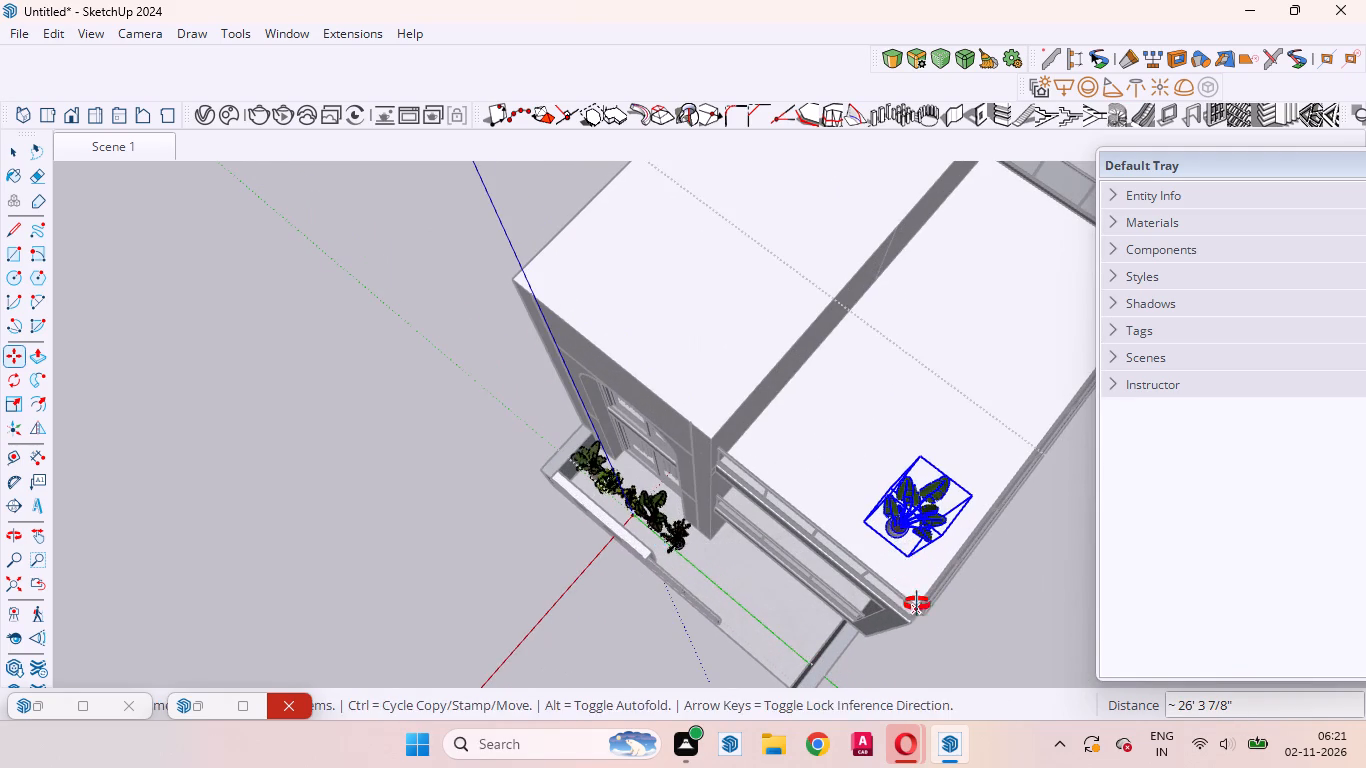
middle_drag(917, 604, 1093, 360)
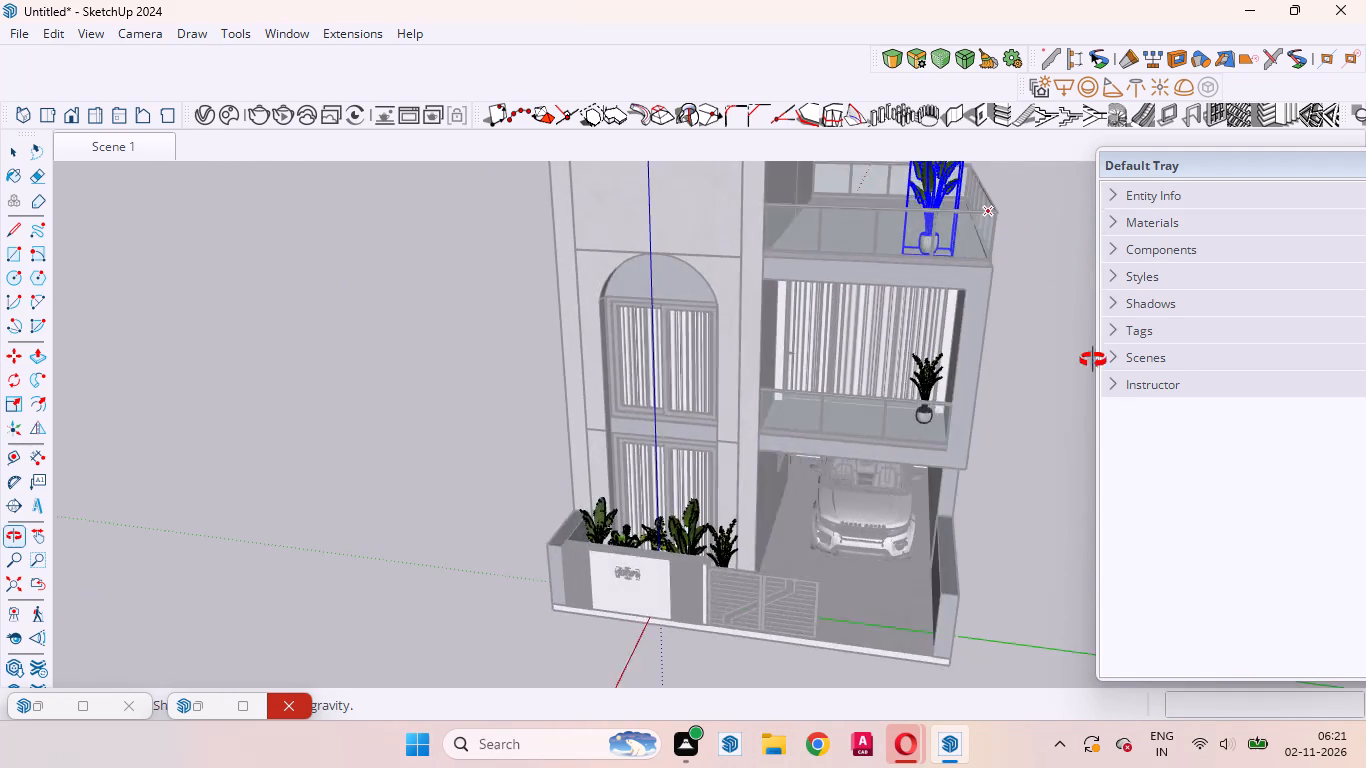
middle_drag(1093, 360, 1097, 383)
scroll(759, 467, down, 12)
scroll(882, 302, up, 4)
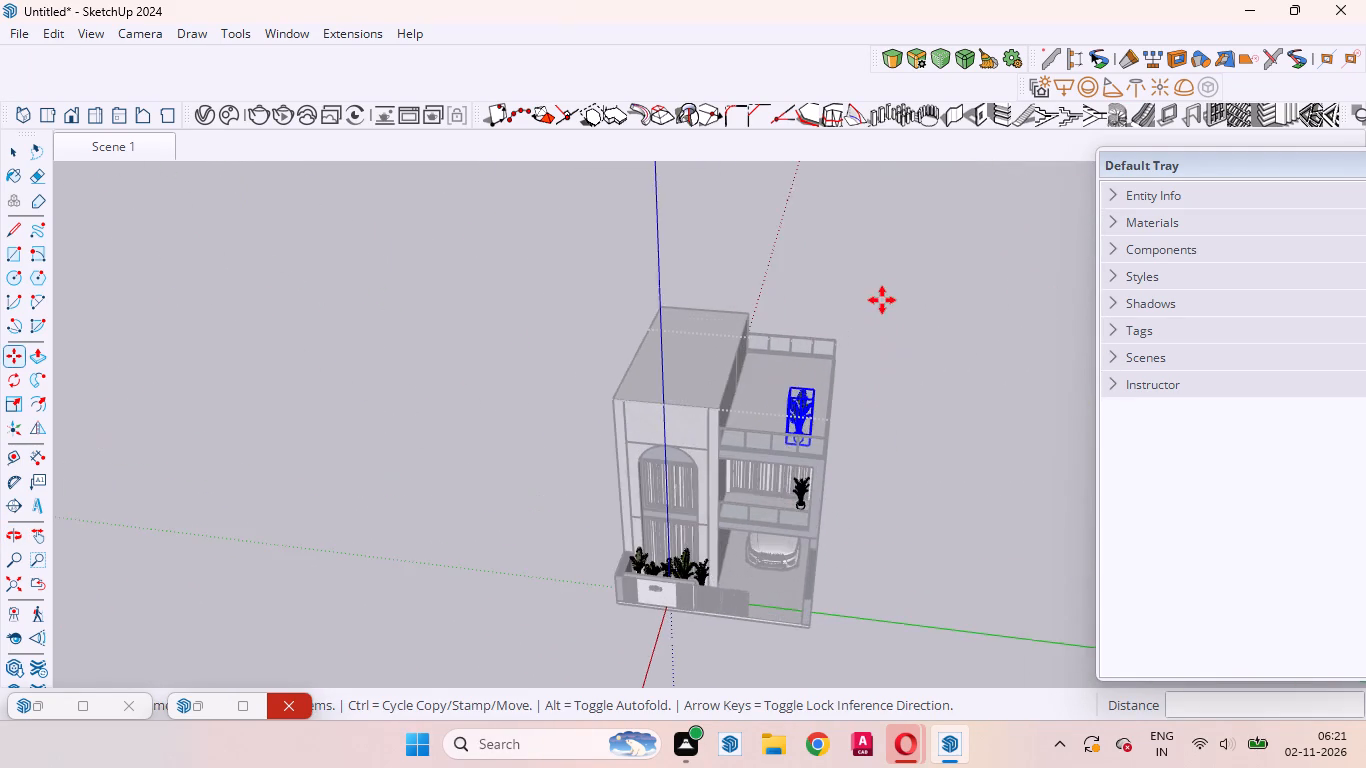
scroll(882, 300, up, 15)
middle_drag(725, 473, 456, 609)
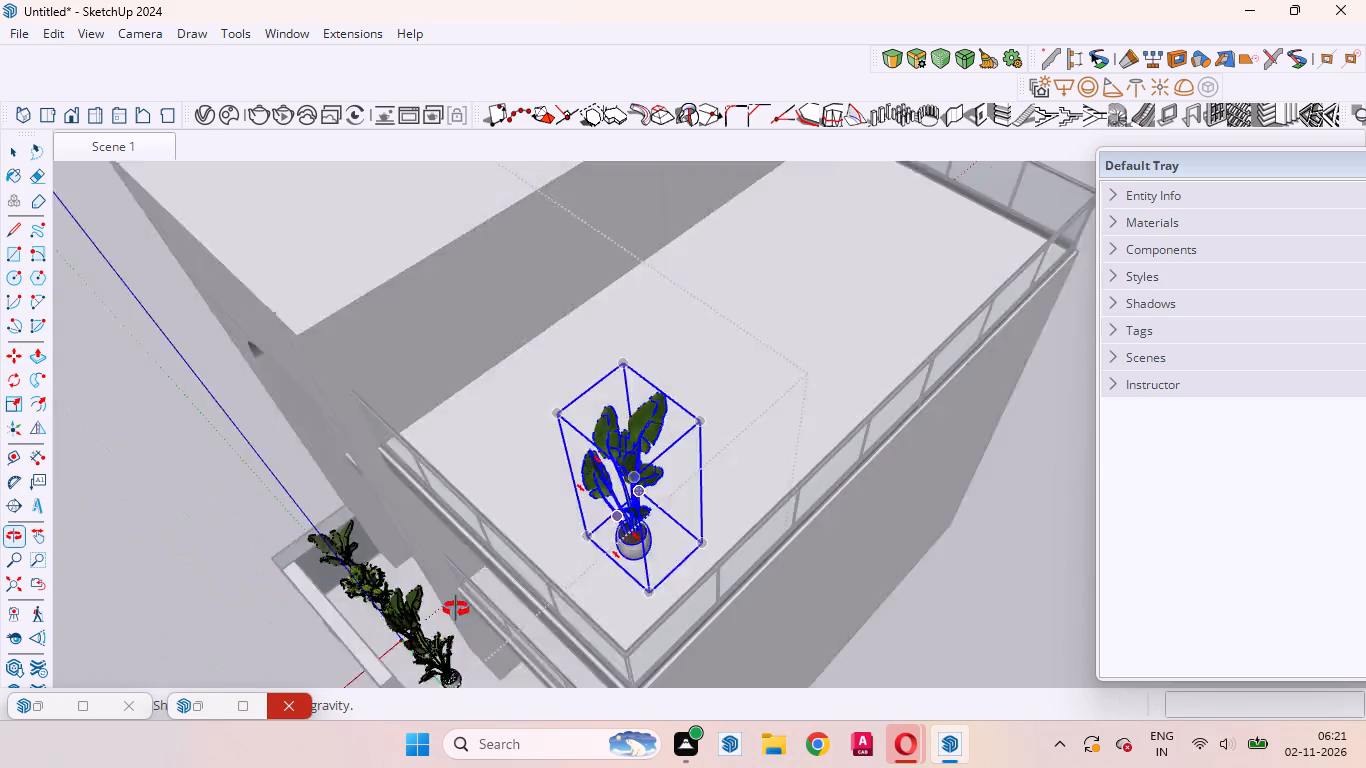
middle_drag(456, 609, 372, 623)
scroll(621, 524, up, 5)
middle_drag(623, 547, 280, 604)
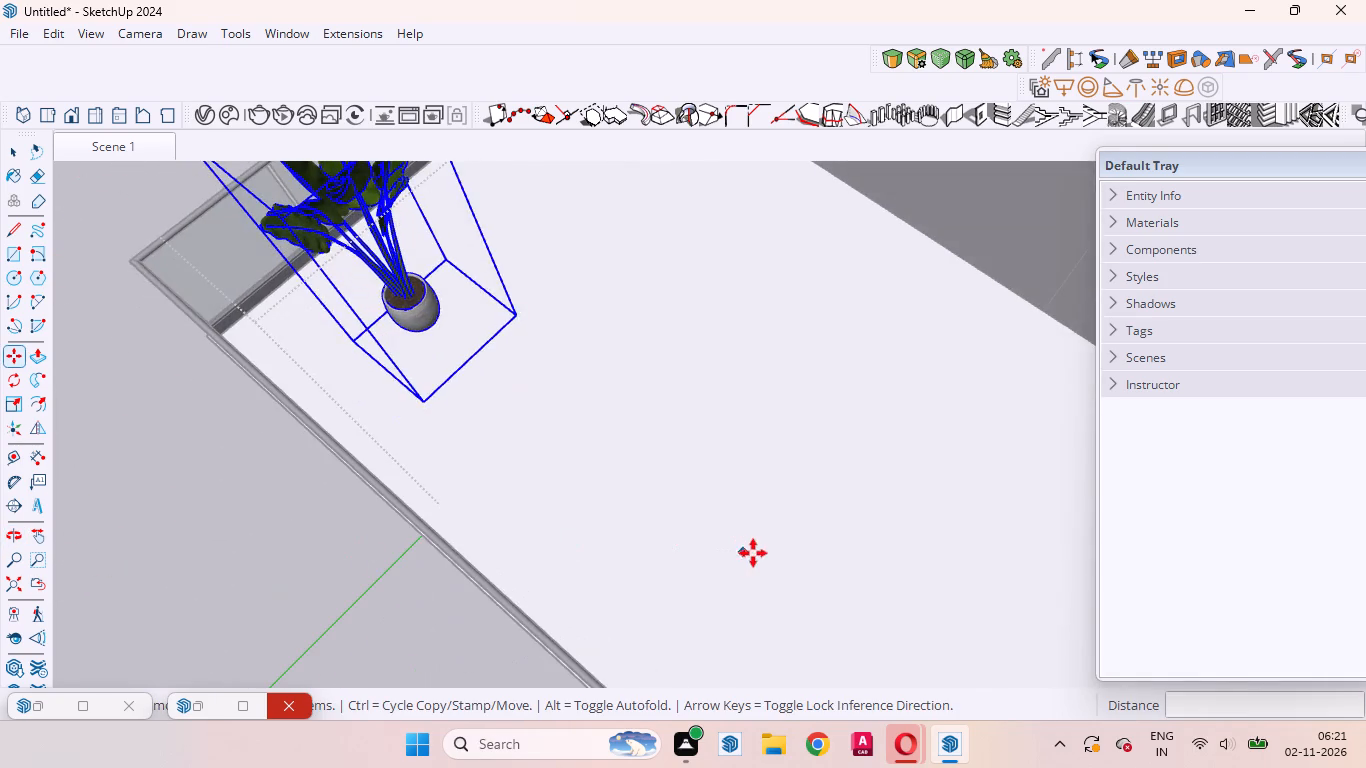
scroll(753, 553, down, 10)
middle_drag(713, 541, 482, 437)
scroll(742, 494, down, 5)
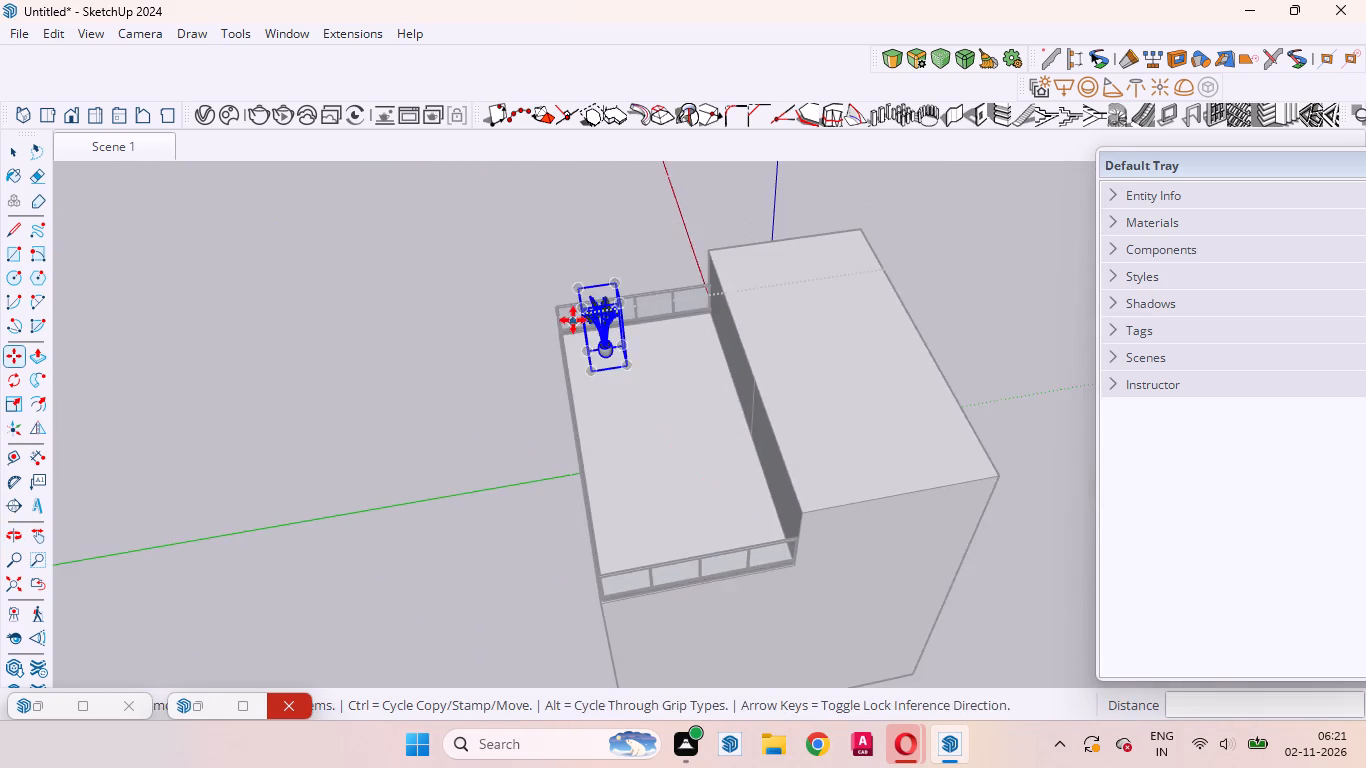
scroll(573, 320, up, 10)
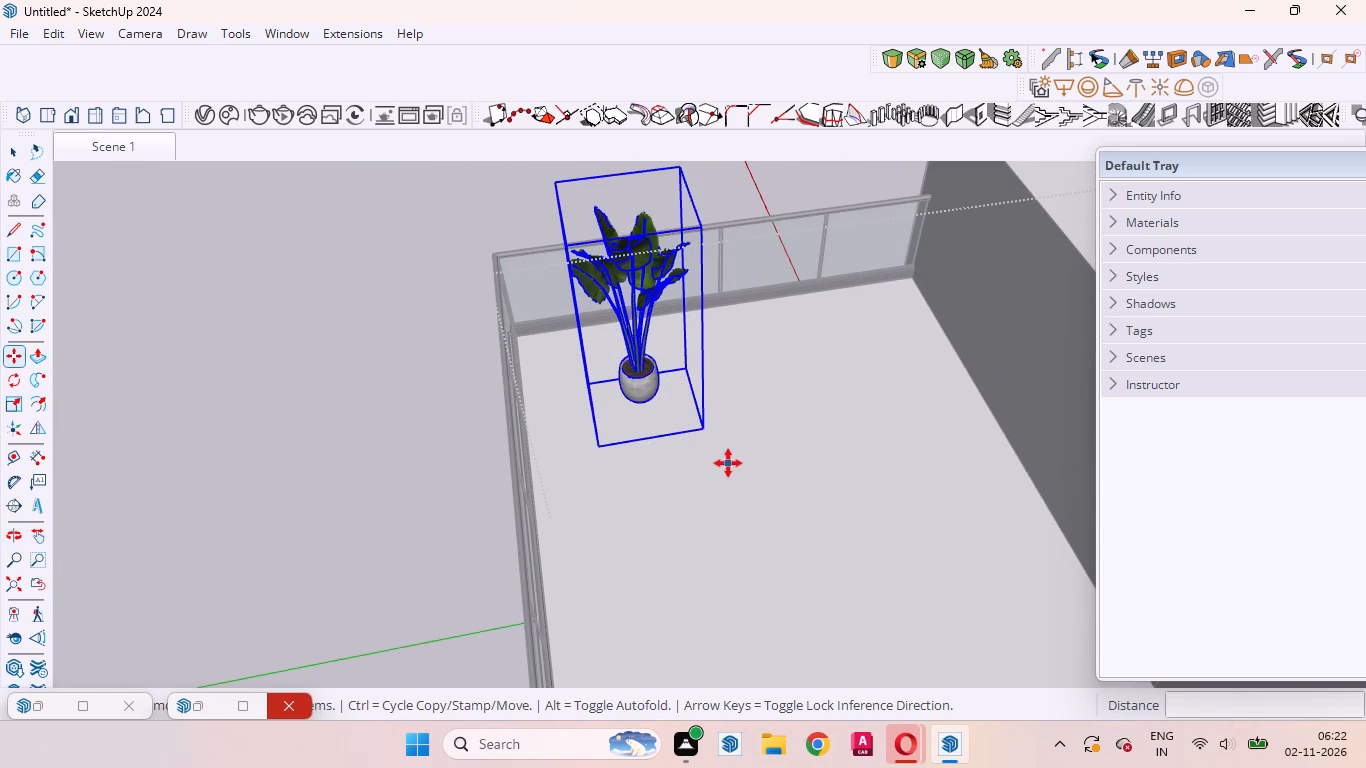
click(729, 463)
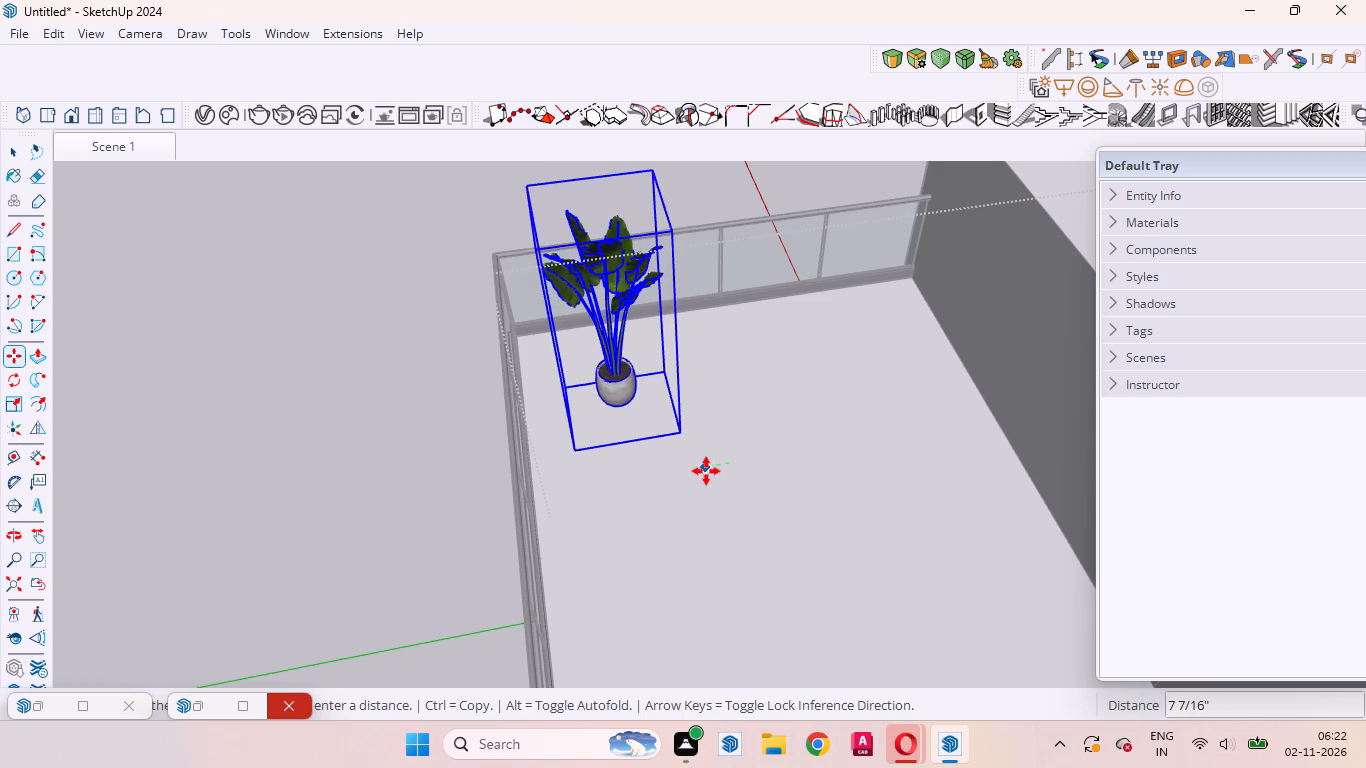
click(681, 468)
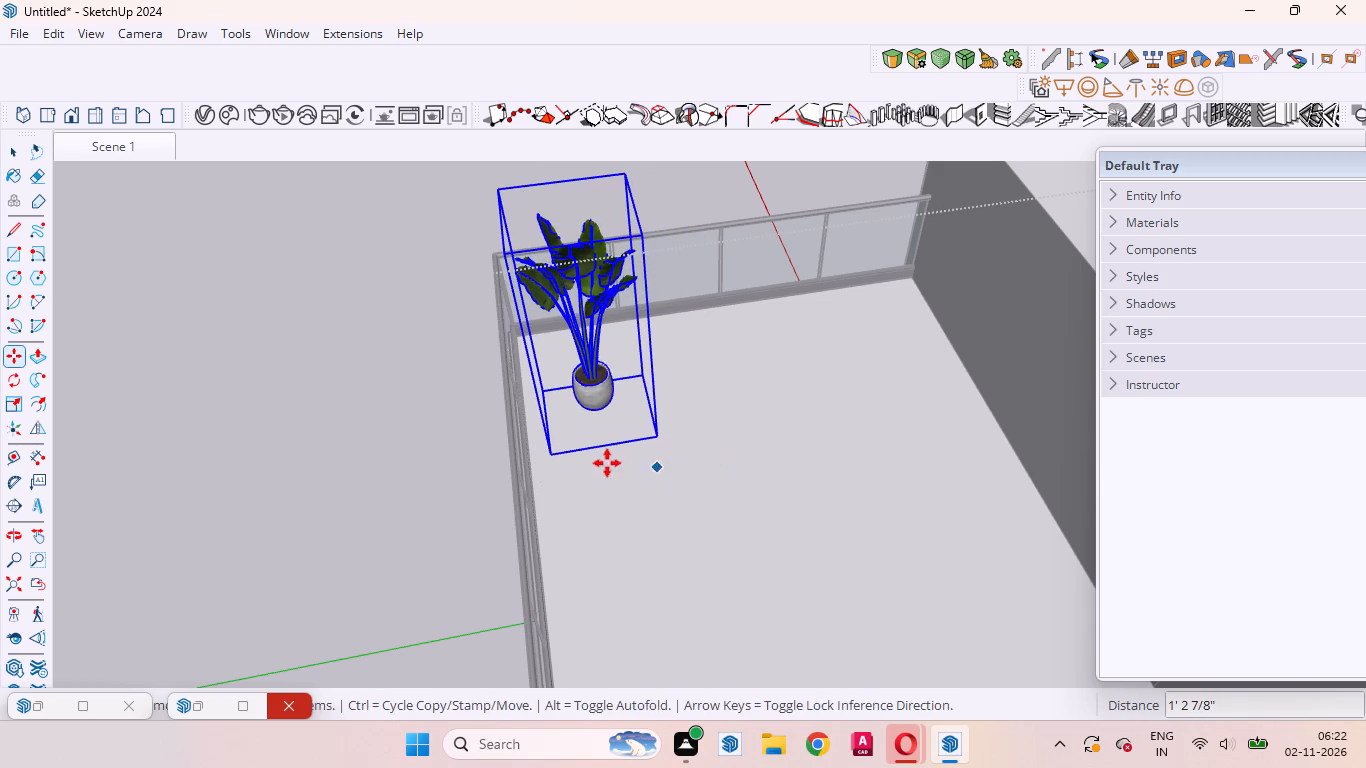
Scale the roof terrace plant vertically to 0.60 of its height, and deselect it.
middle_drag(627, 464, 1365, 576)
scroll(980, 492, down, 11)
middle_drag(915, 503, 1052, 270)
scroll(841, 453, down, 5)
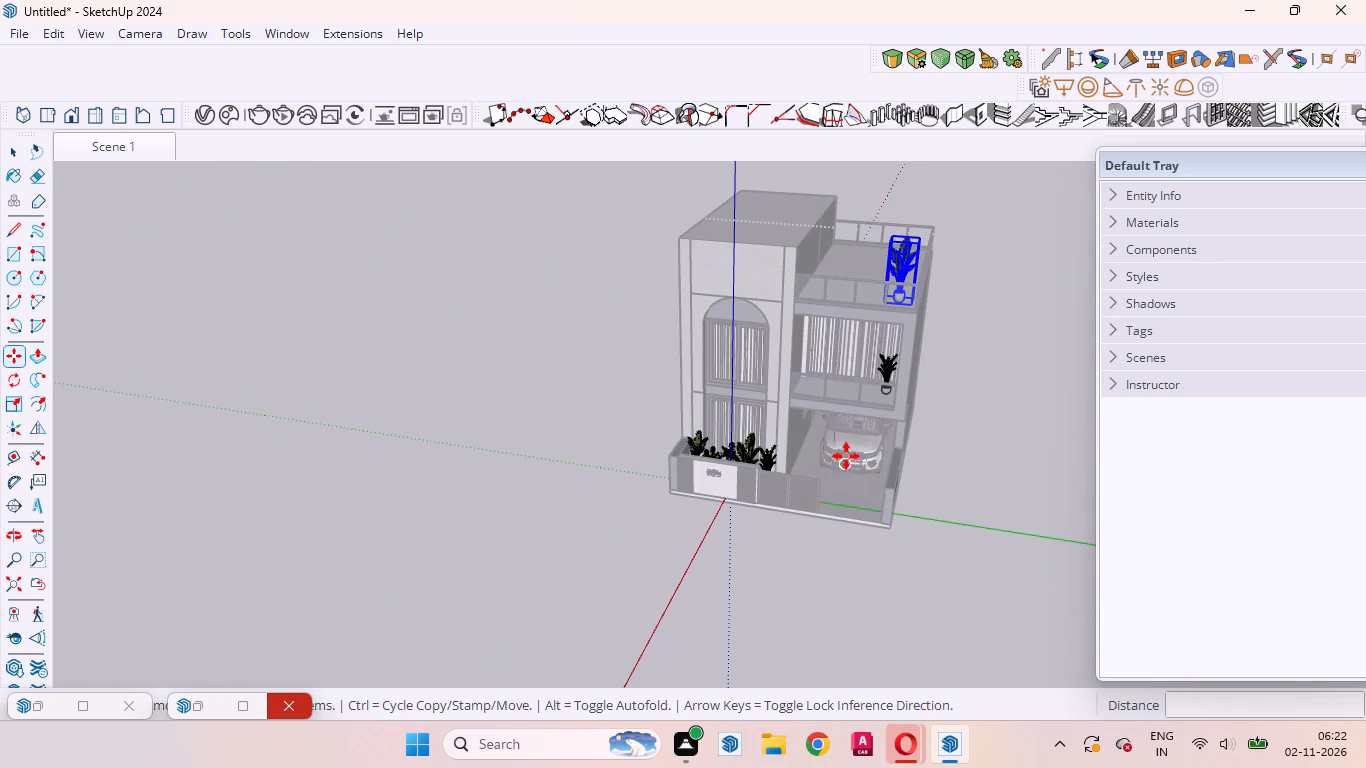
click(11, 400)
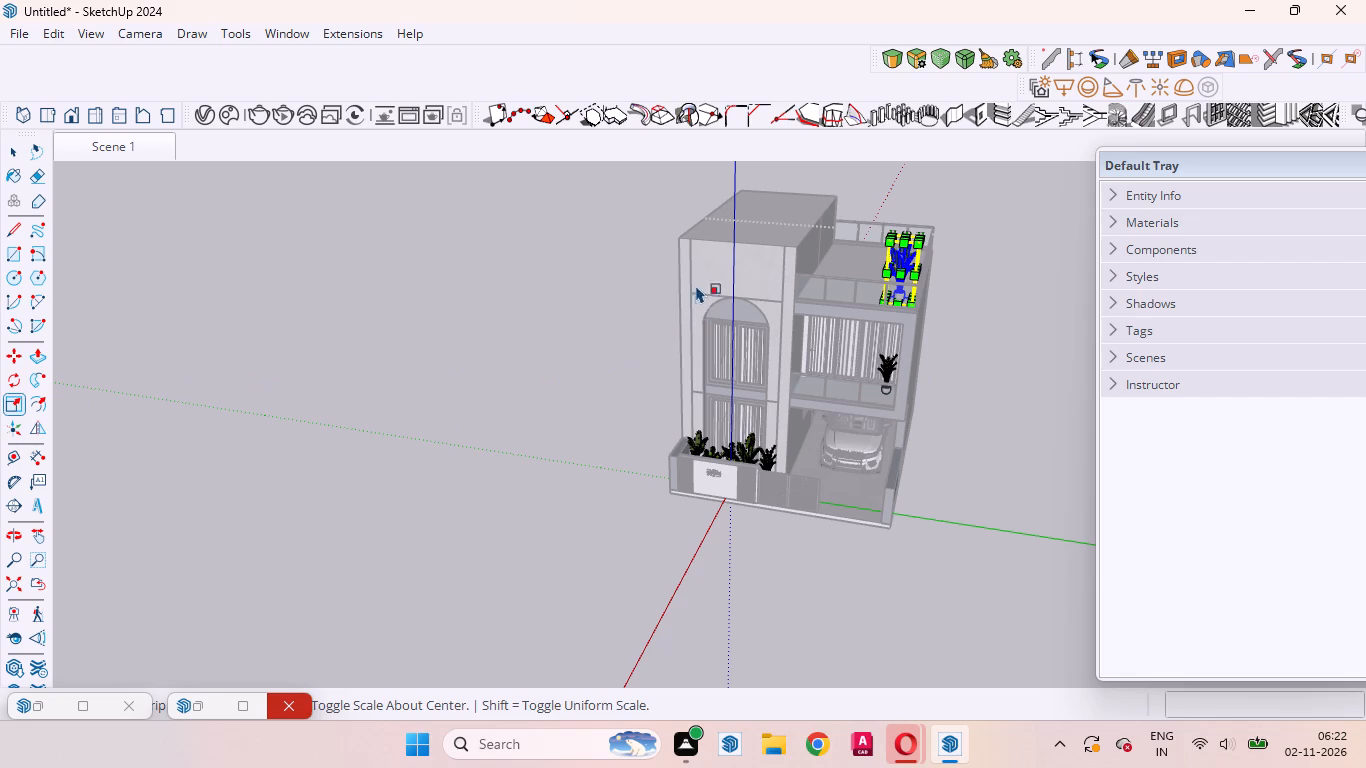
click(904, 231)
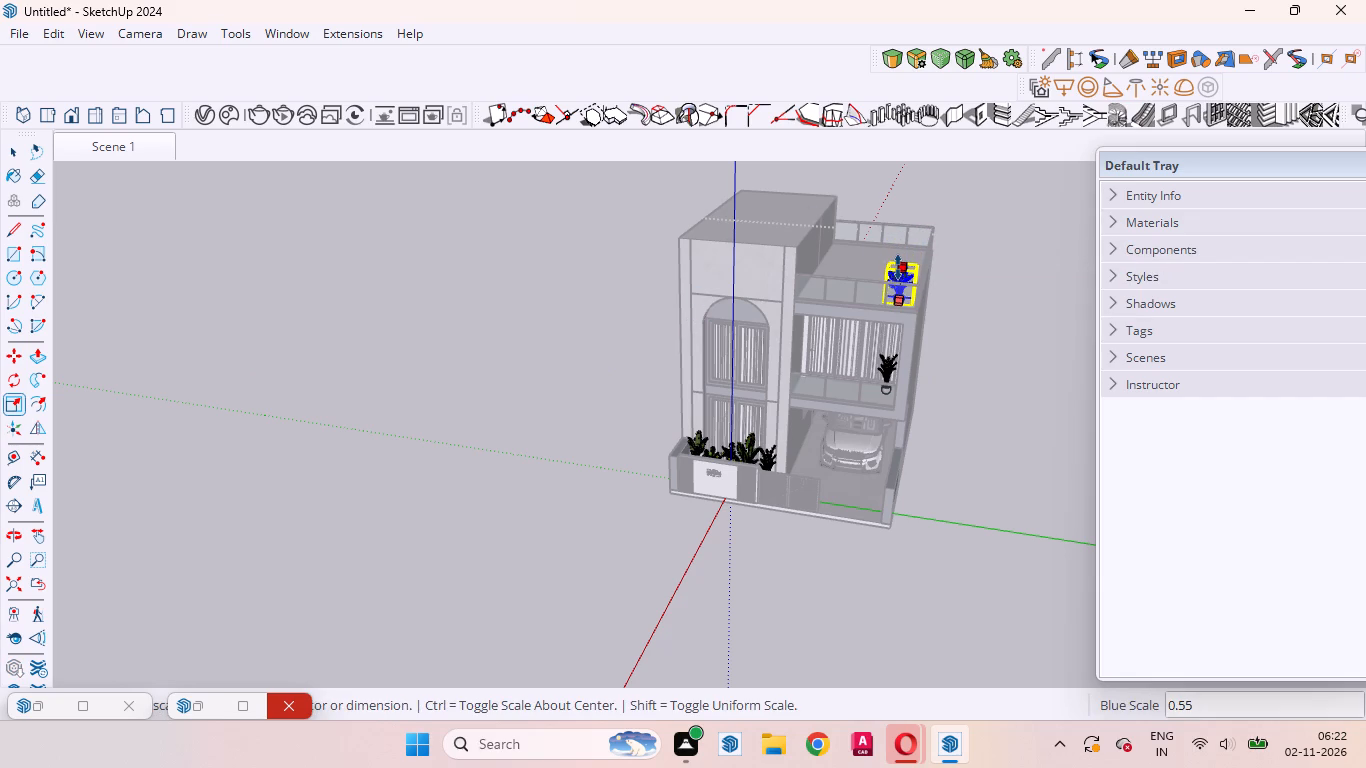
click(900, 264)
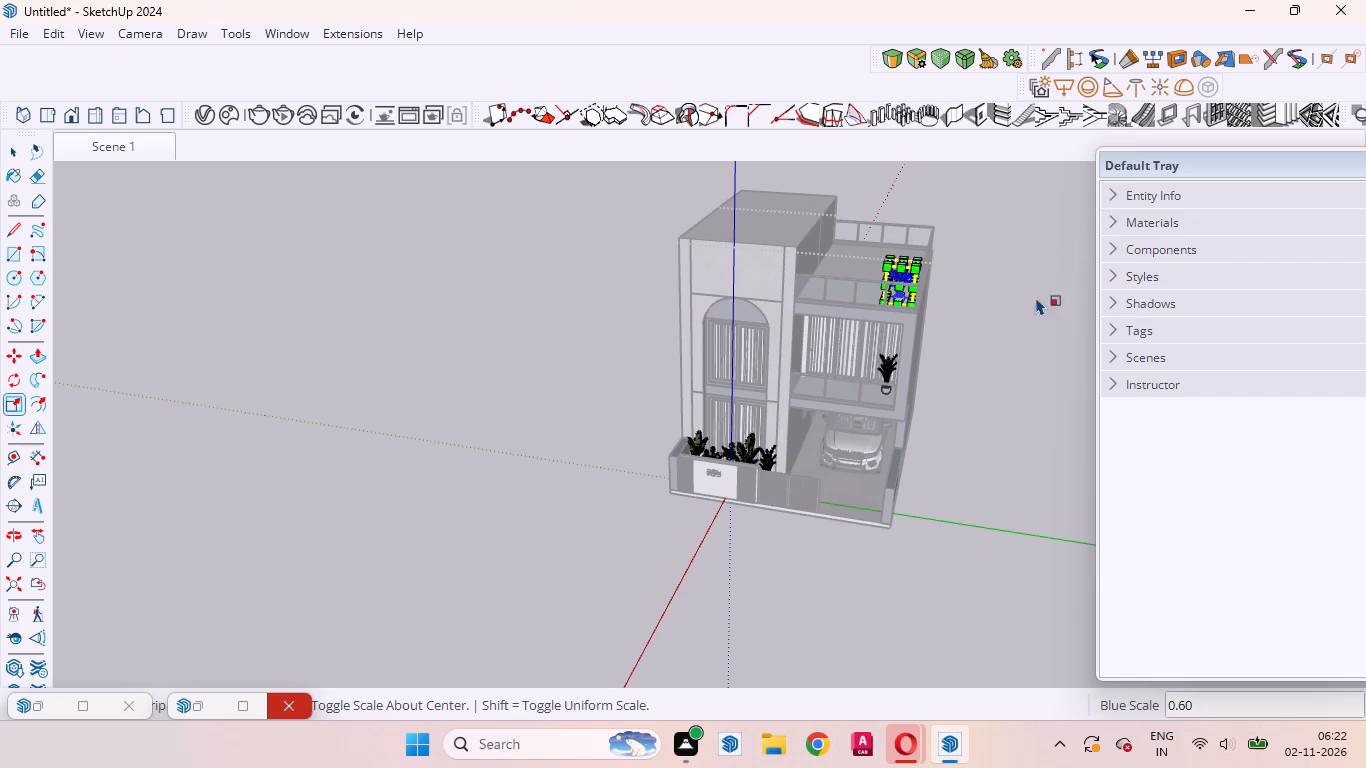
click(15, 155)
click(429, 389)
Hide the narrow-leaved potted plant on the balcony and leave the house group.
scroll(896, 254, up, 10)
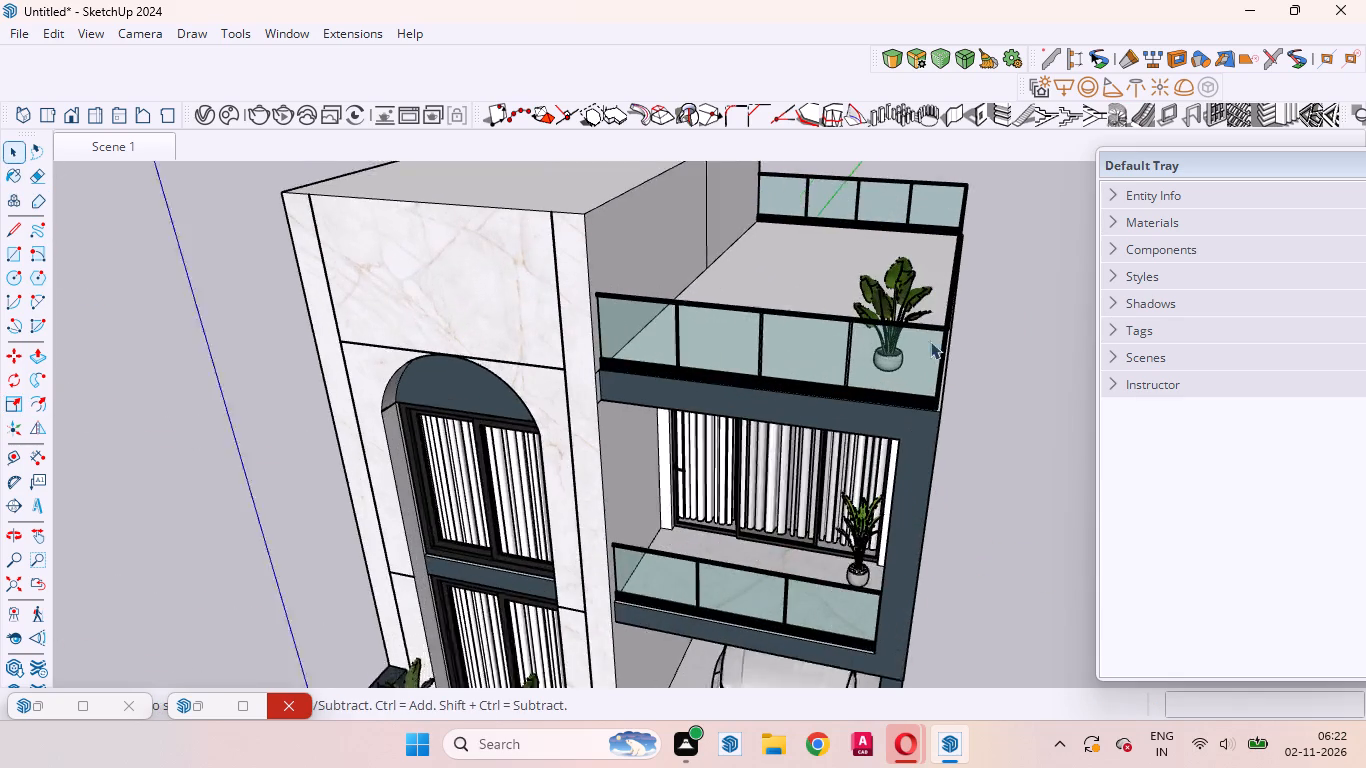
scroll(922, 437, up, 1)
middle_drag(922, 437, 980, 386)
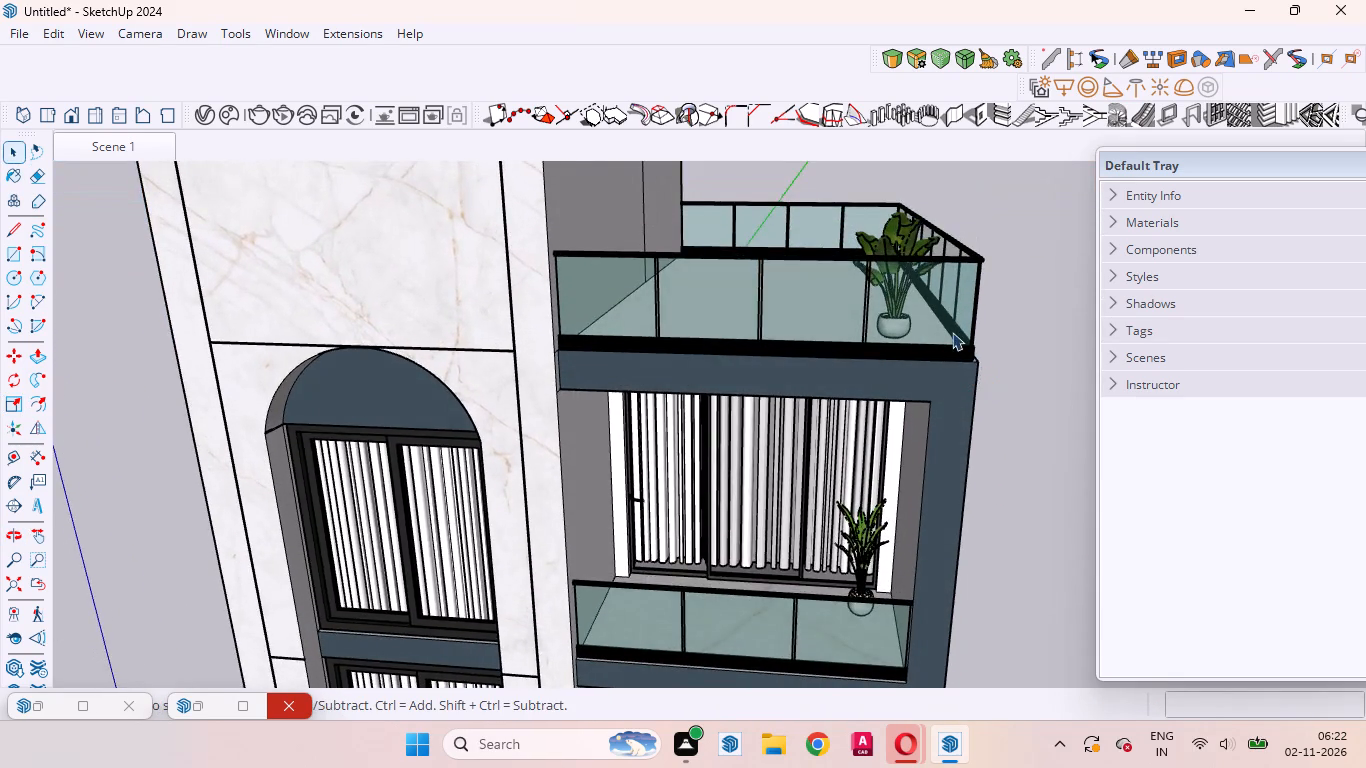
scroll(952, 332, down, 5)
scroll(923, 432, up, 5)
click(880, 503)
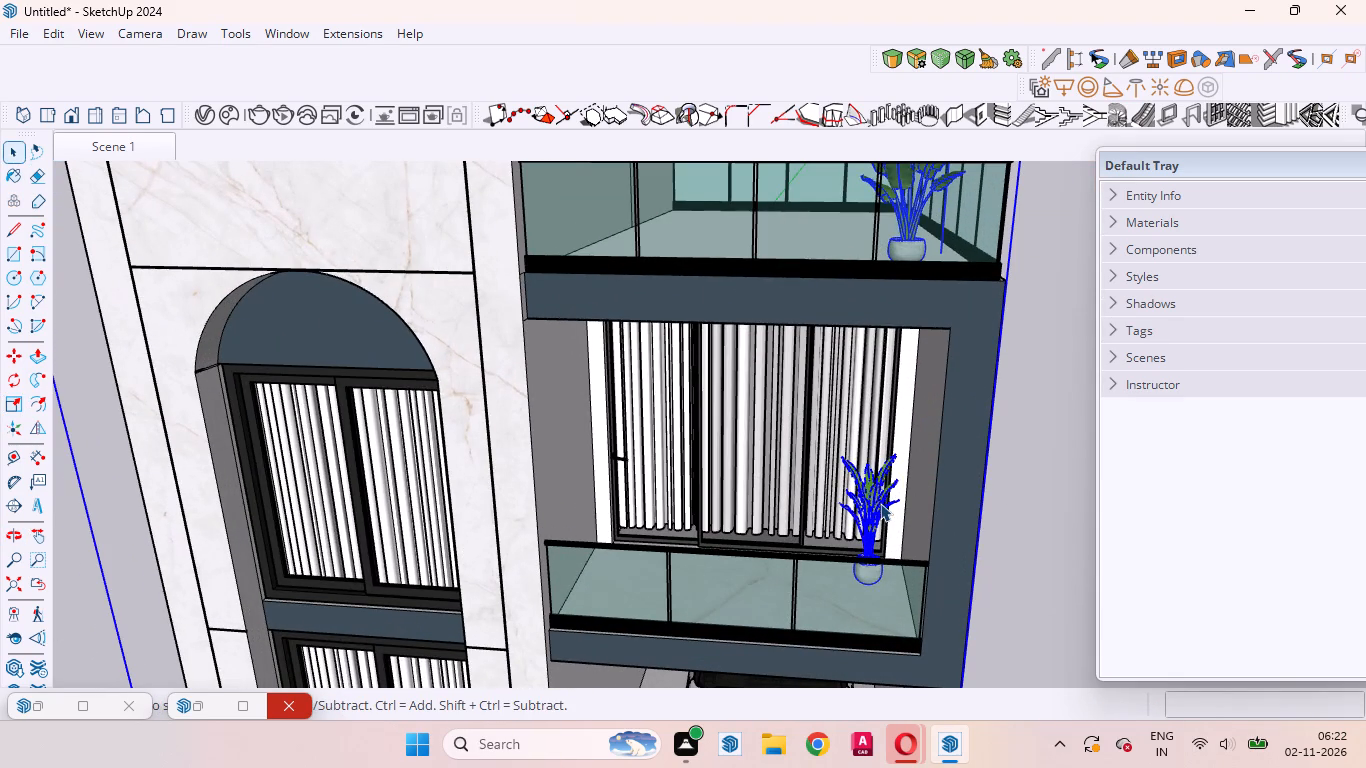
double_click(879, 503)
click(874, 507)
right_click(874, 507)
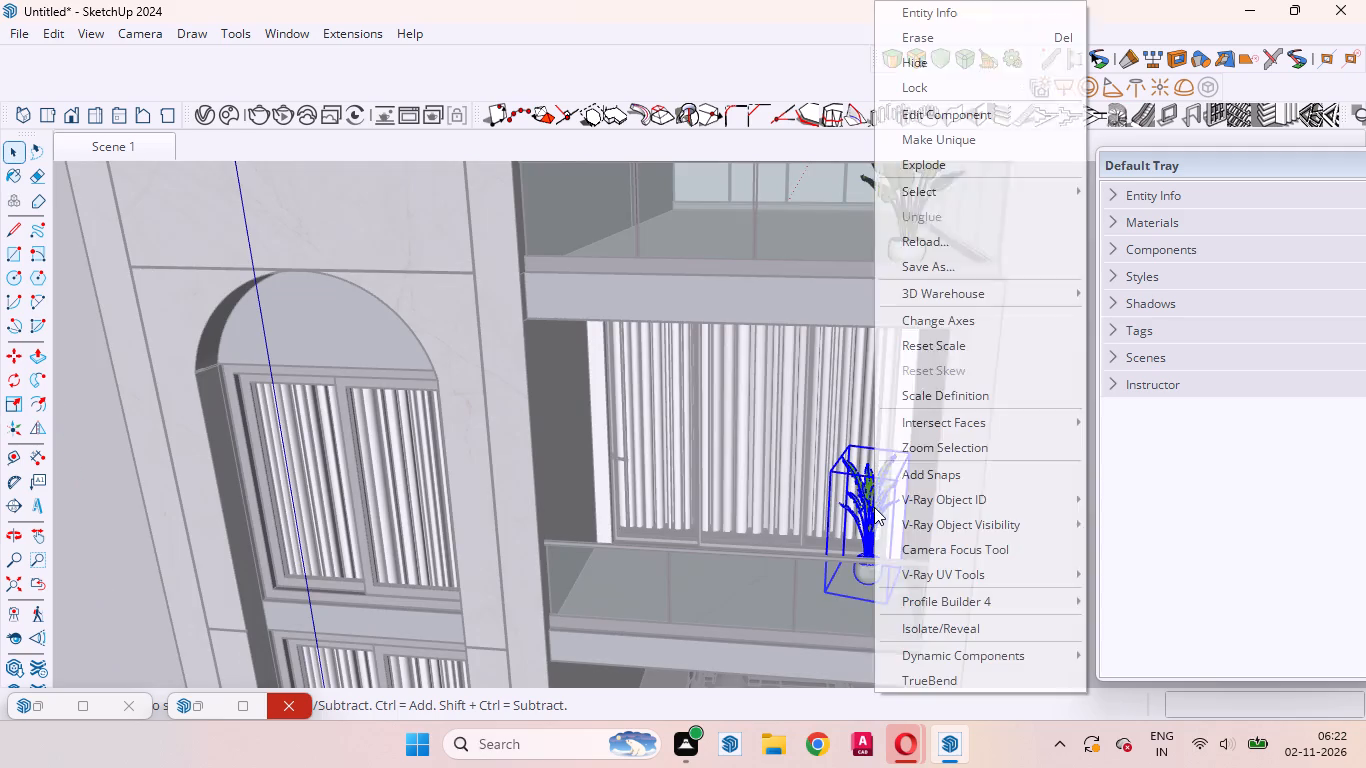
click(926, 70)
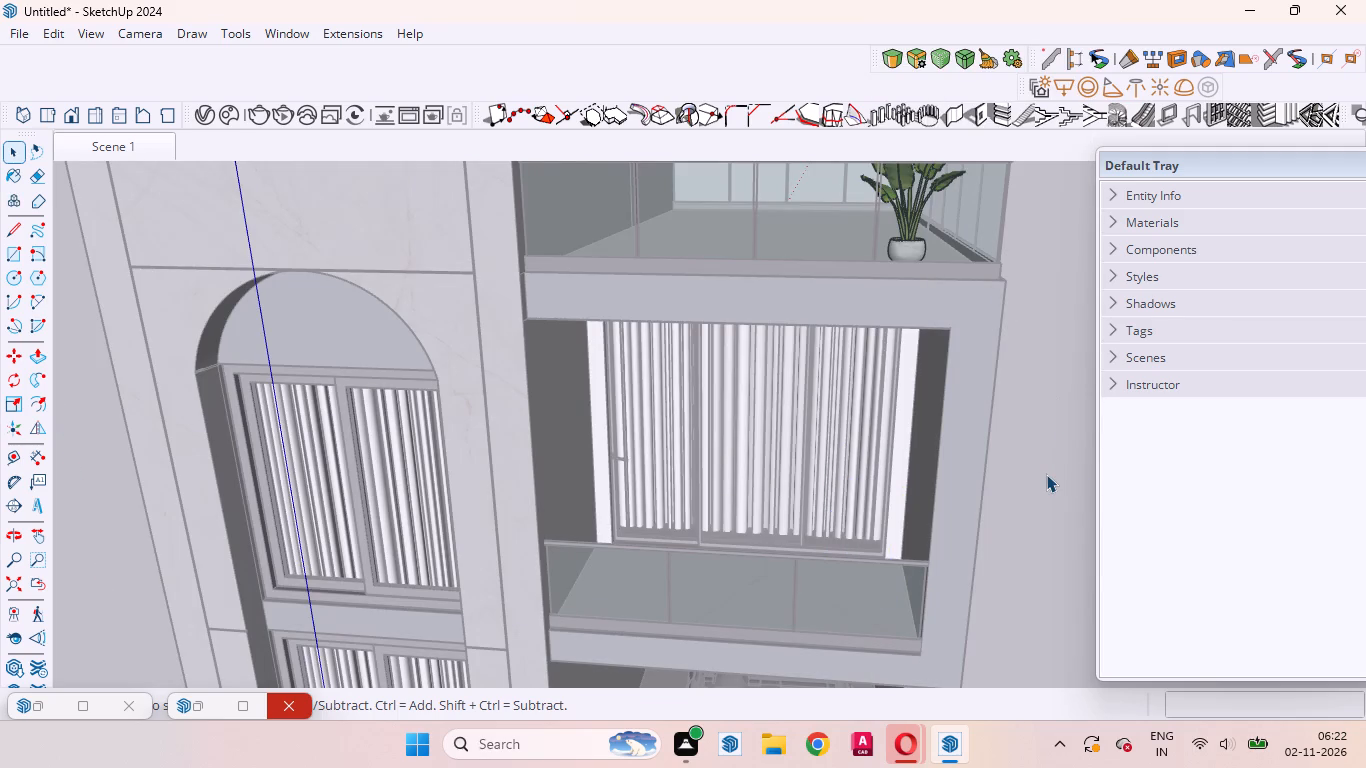
click(1045, 474)
Copy the broad-leaved plant on the roof terrace straight down about 11' 5" to the balcony.
scroll(883, 509, down, 10)
scroll(891, 418, up, 4)
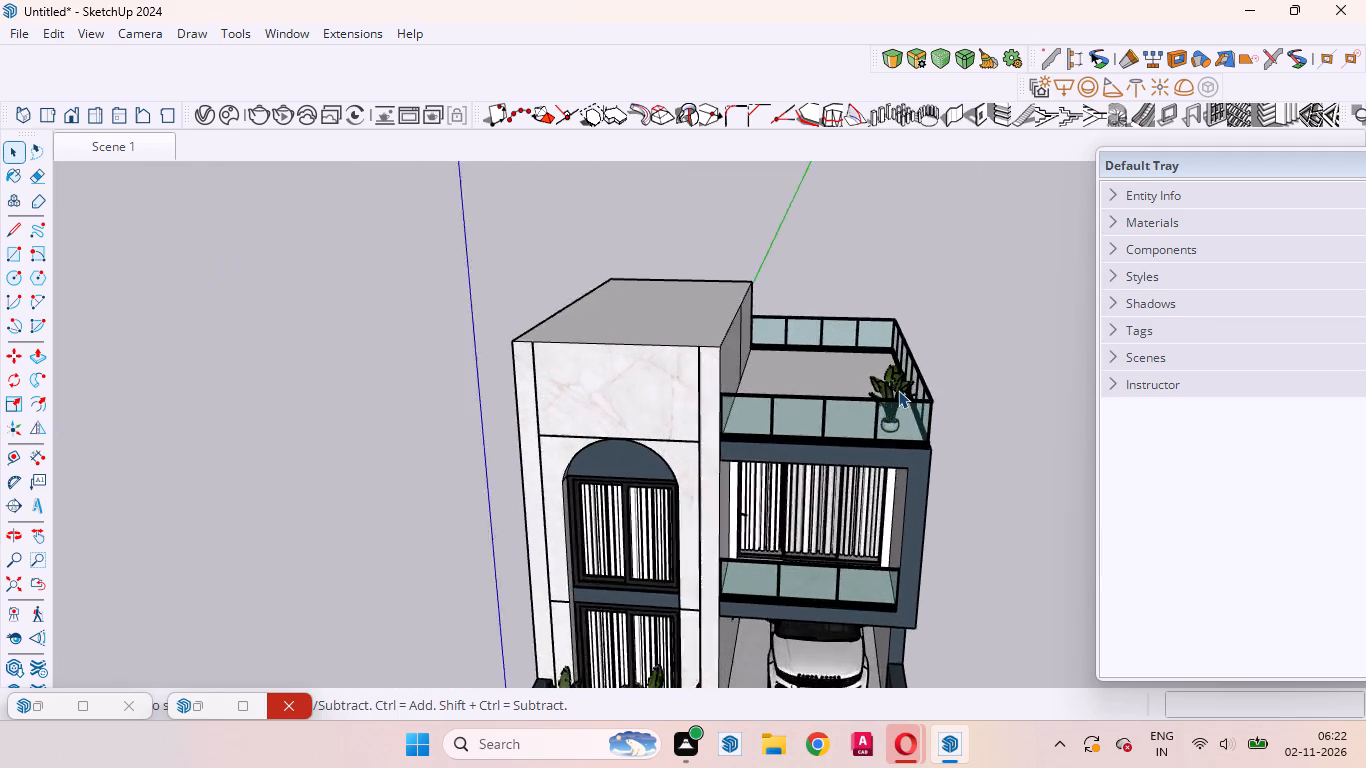
scroll(898, 390, up, 5)
click(898, 388)
double_click(898, 386)
click(891, 380)
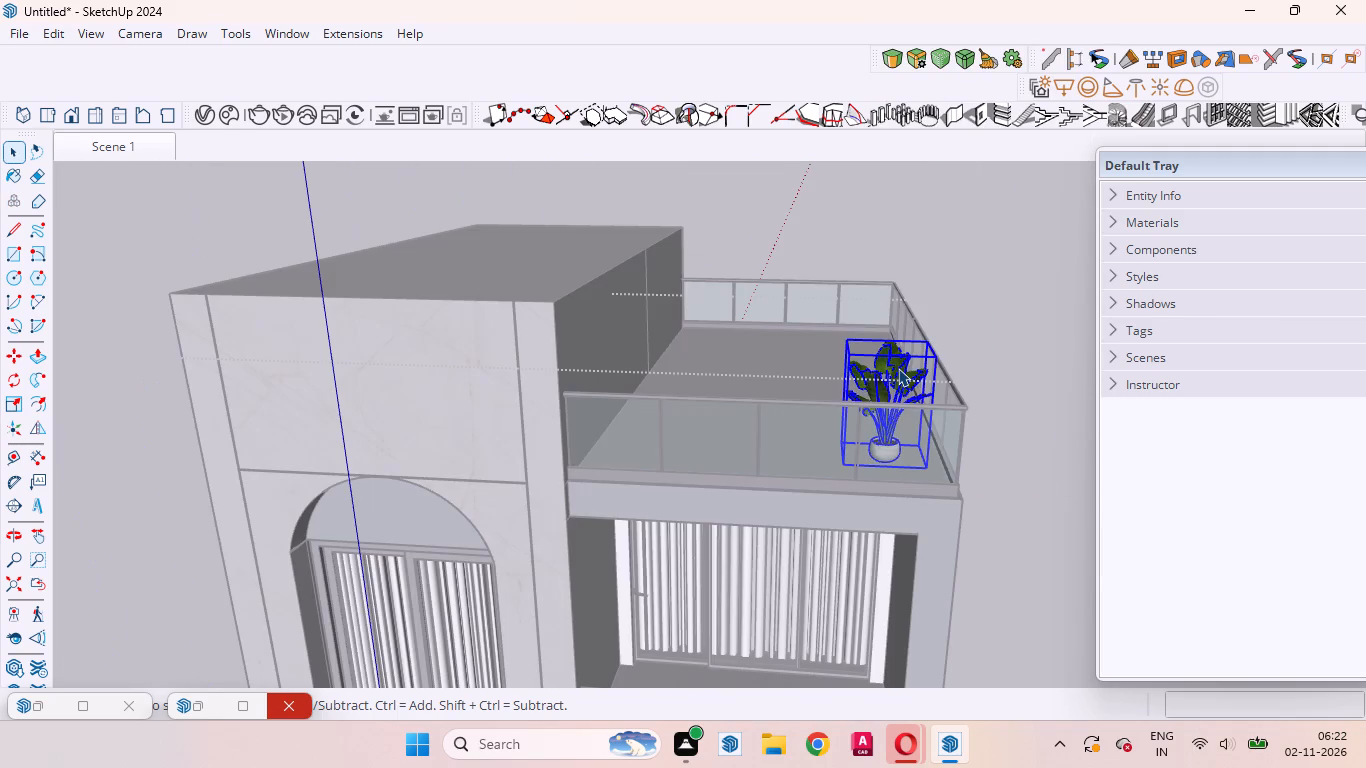
key(m)
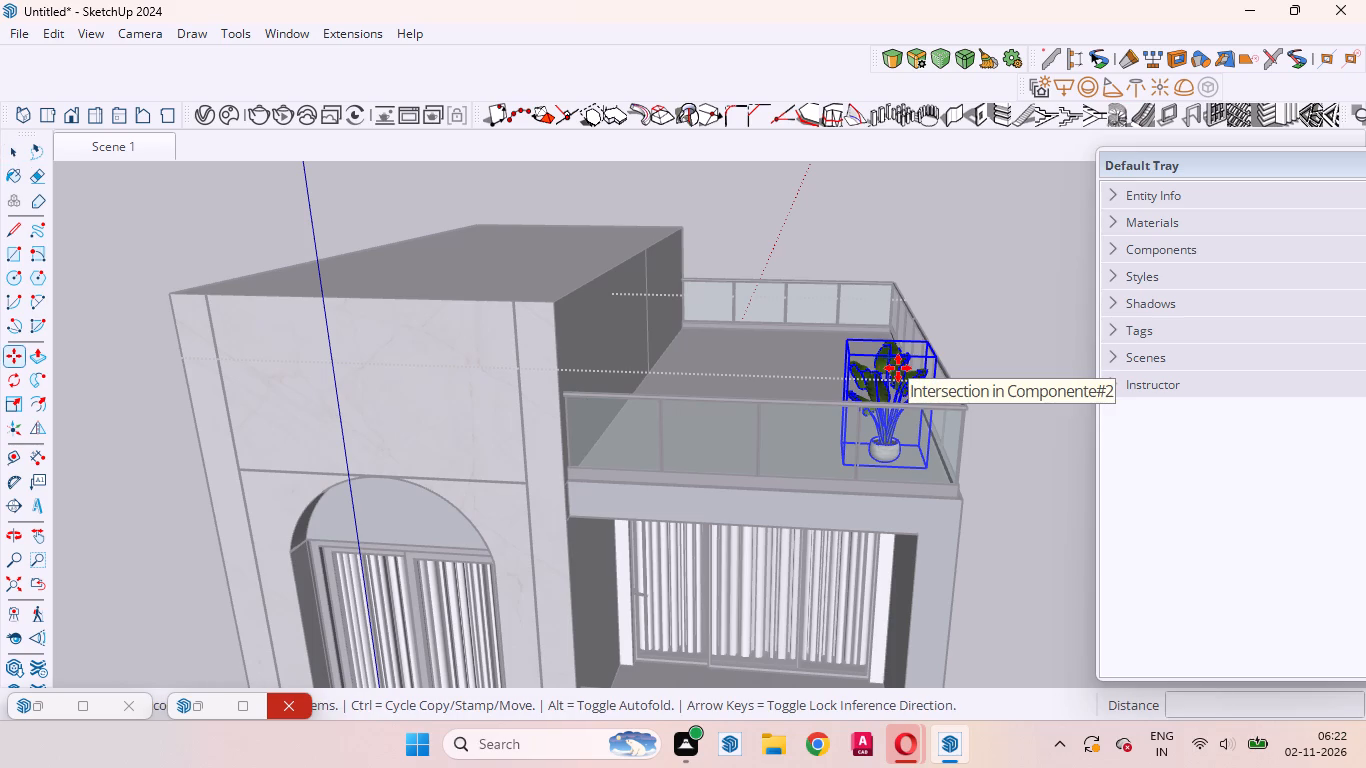
click(856, 353)
scroll(883, 462, down, 9)
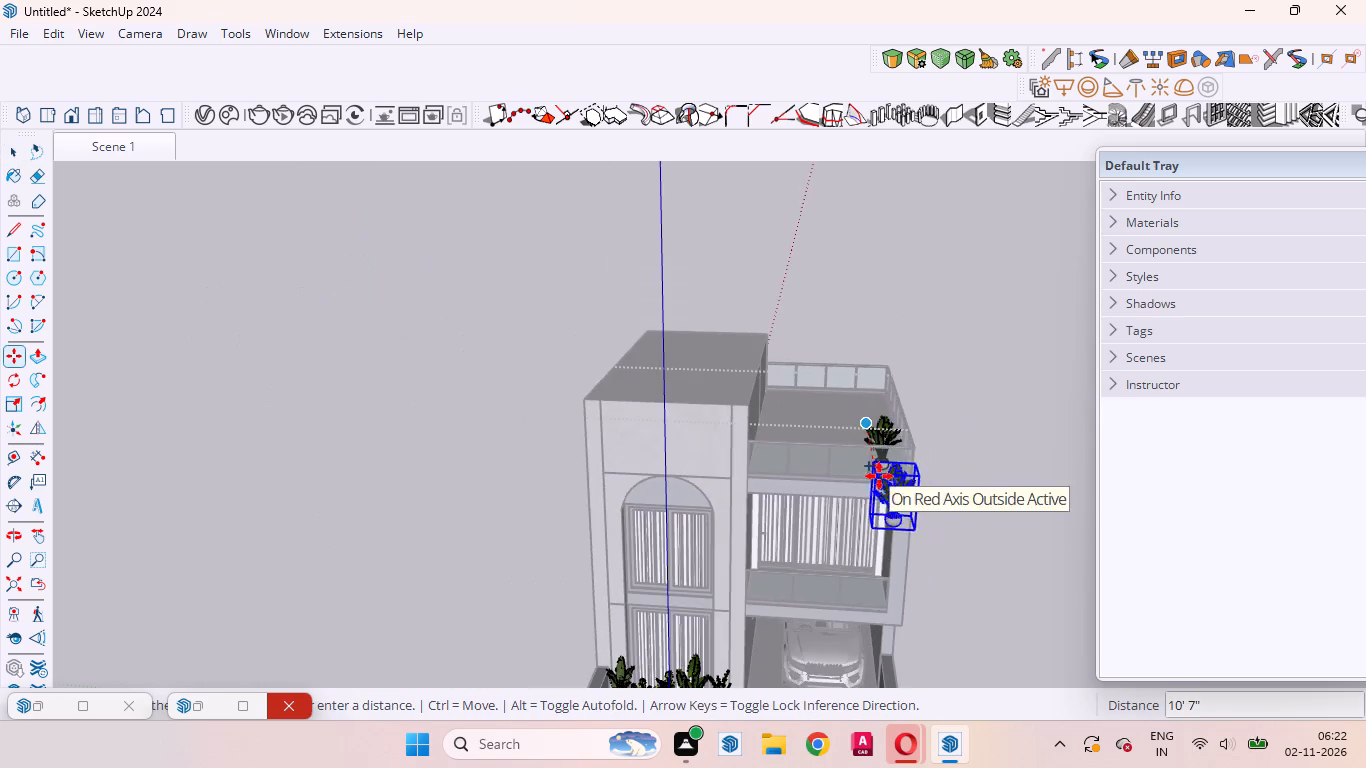
scroll(853, 547, up, 9)
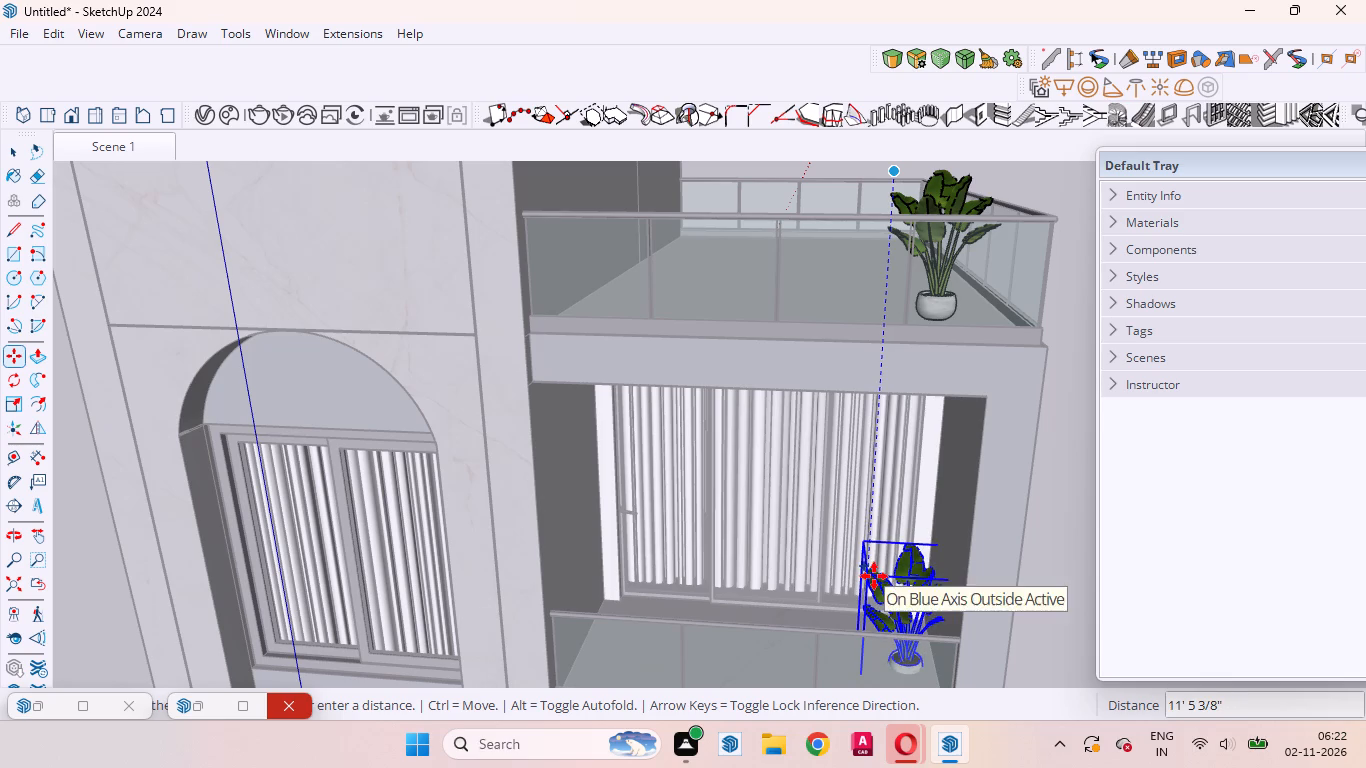
click(874, 576)
Raise the copied balcony plant about 9 7/8" toward the balcony floor level.
middle_drag(858, 575, 861, 508)
click(927, 562)
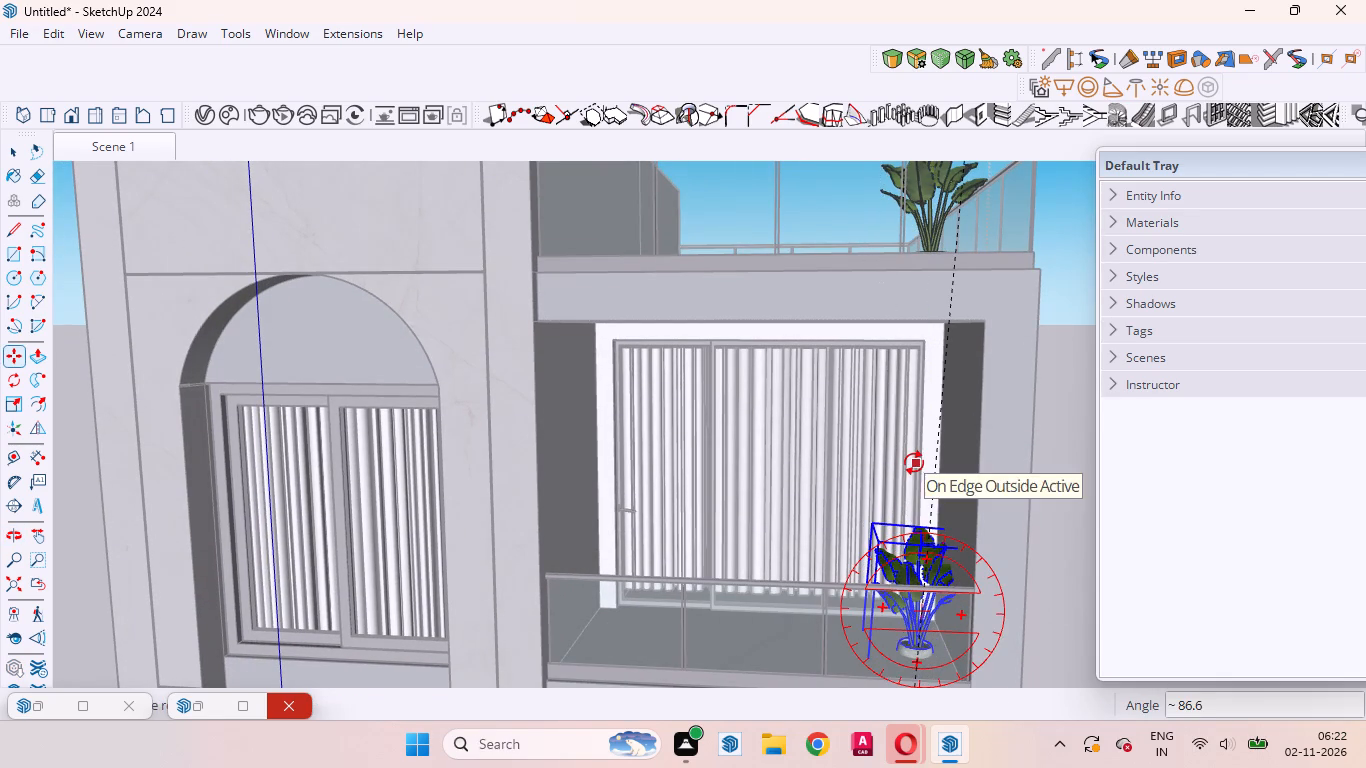
key(space)
key(m)
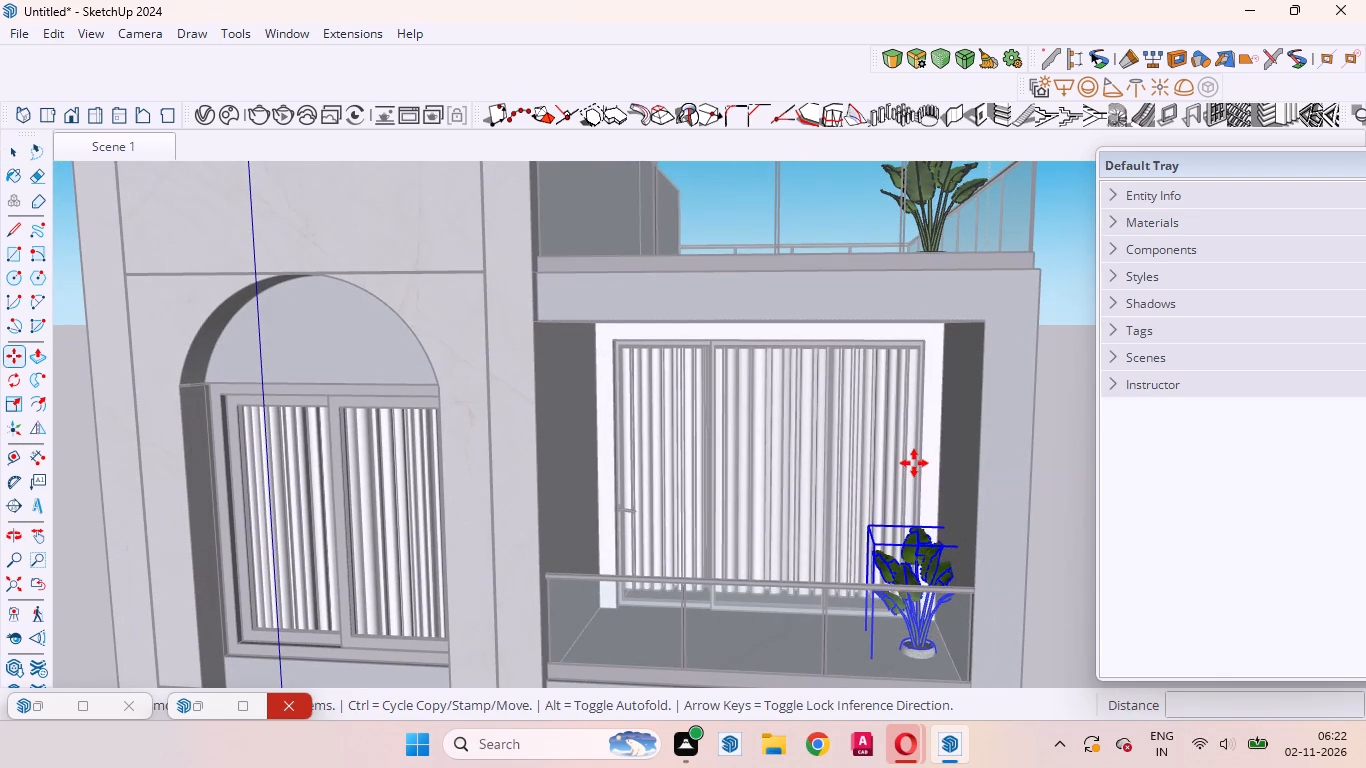
click(876, 542)
click(868, 516)
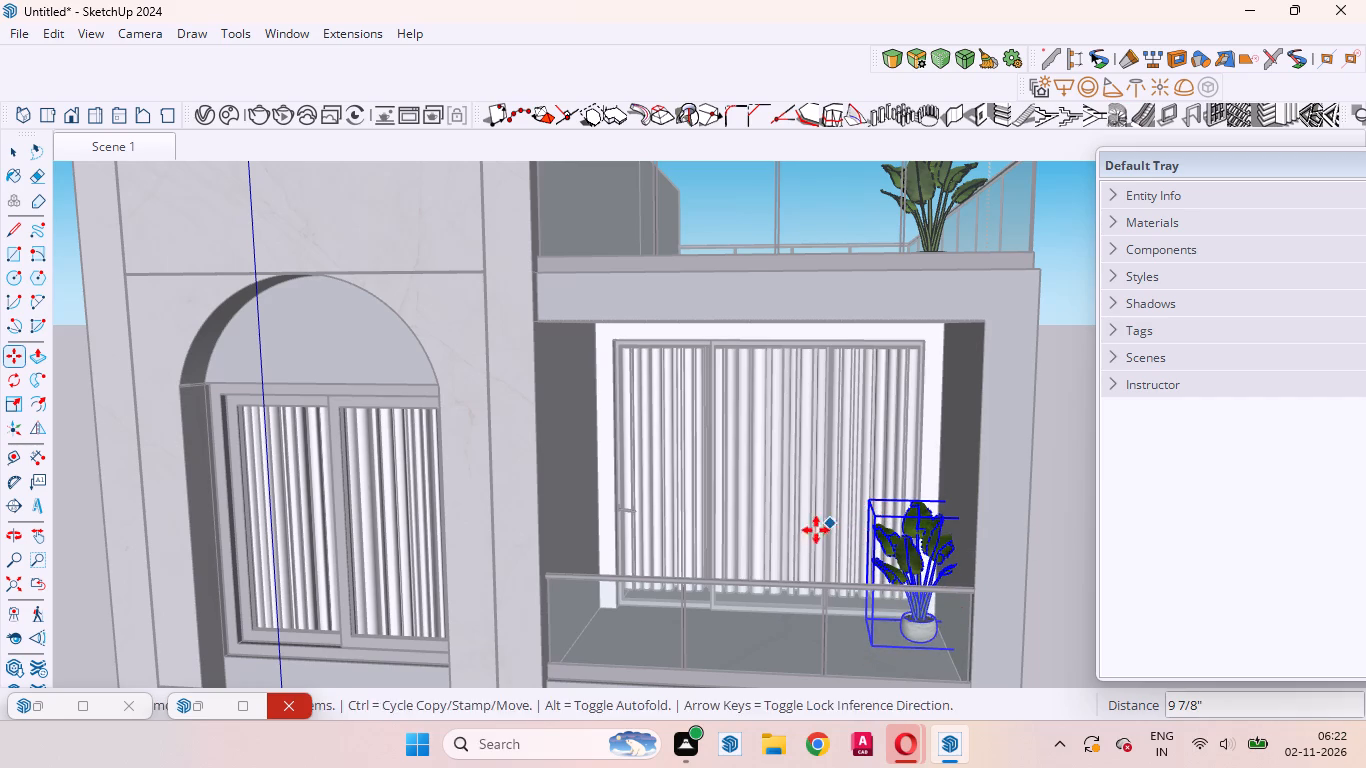
Set the balcony plant's pot onto the floor by lowering it about 8 5/16" and raising it about 3 15/16".
middle_drag(816, 546, 970, 681)
scroll(816, 547, up, 1)
scroll(948, 606, up, 16)
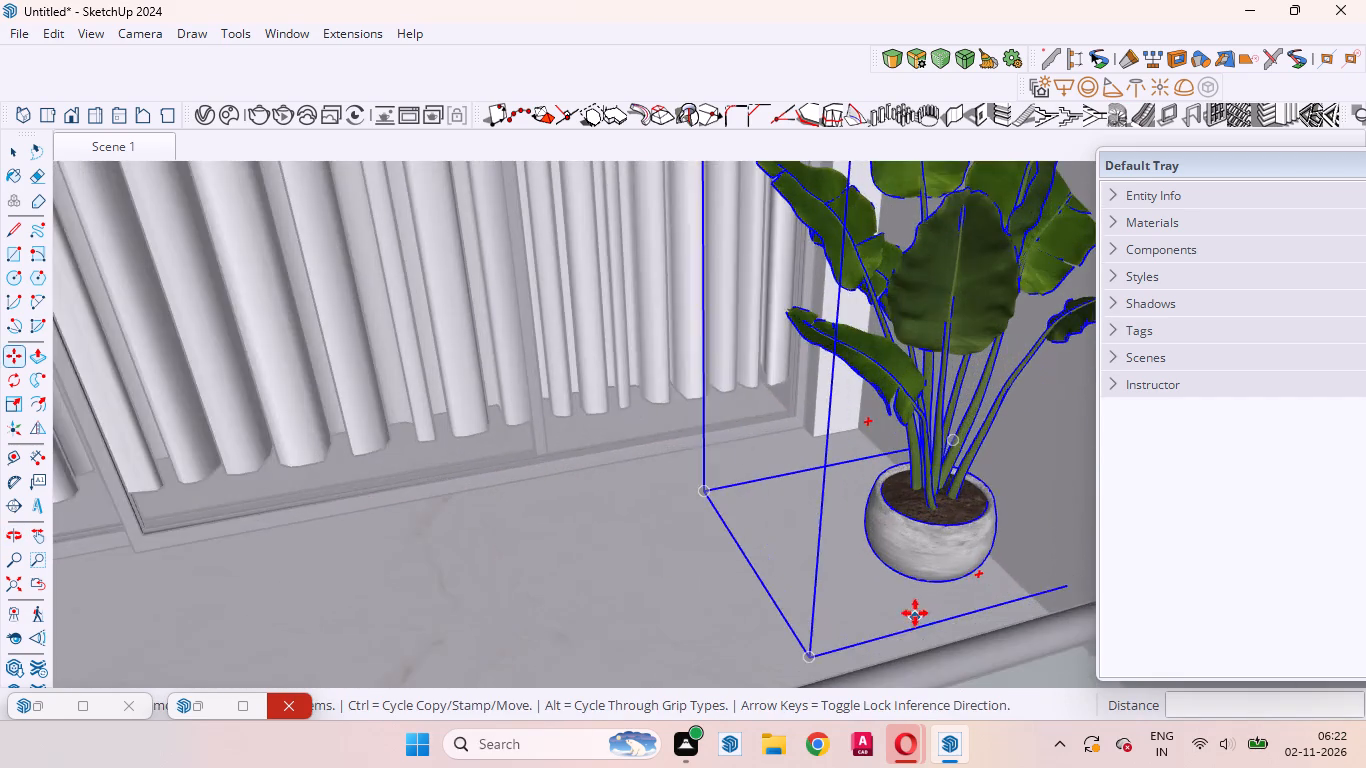
scroll(891, 636, up, 5)
scroll(797, 658, up, 1)
middle_drag(803, 660, 852, 599)
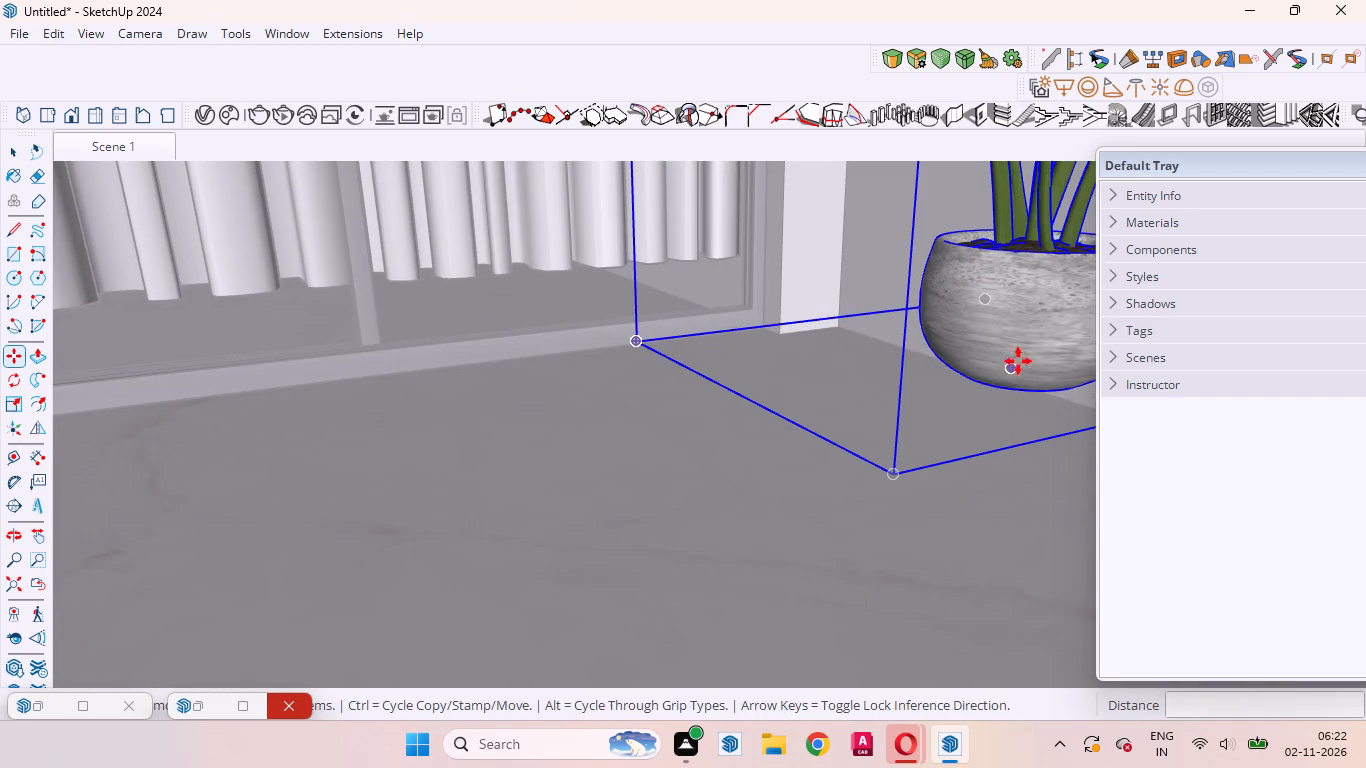
click(1021, 339)
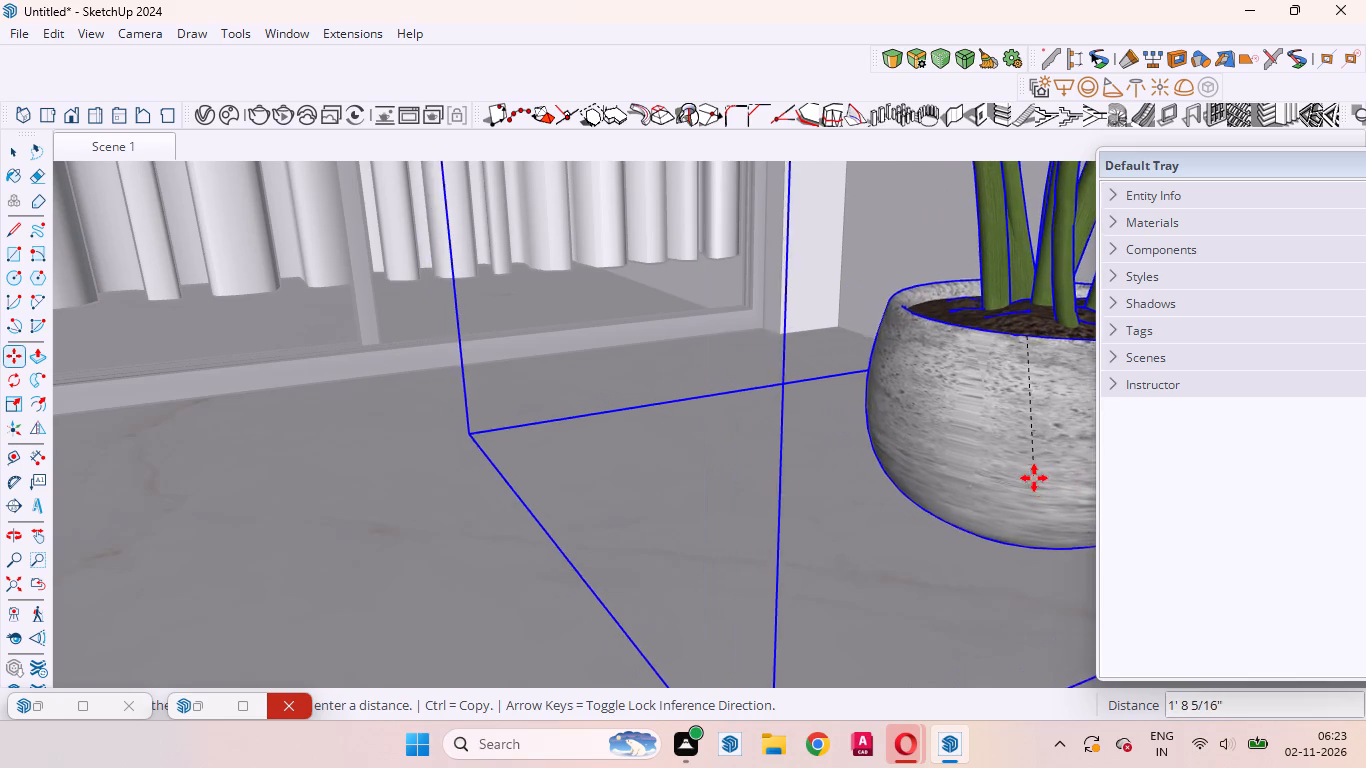
click(1015, 481)
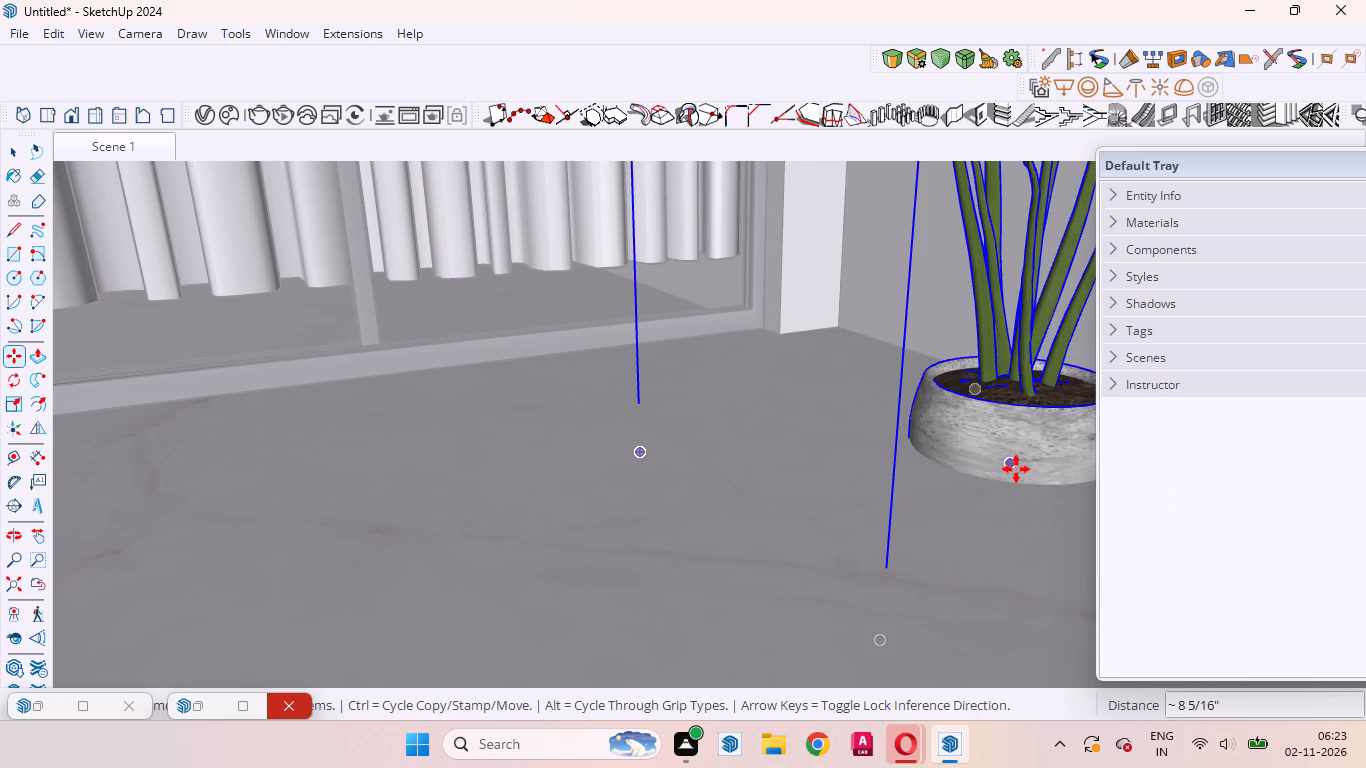
click(1016, 469)
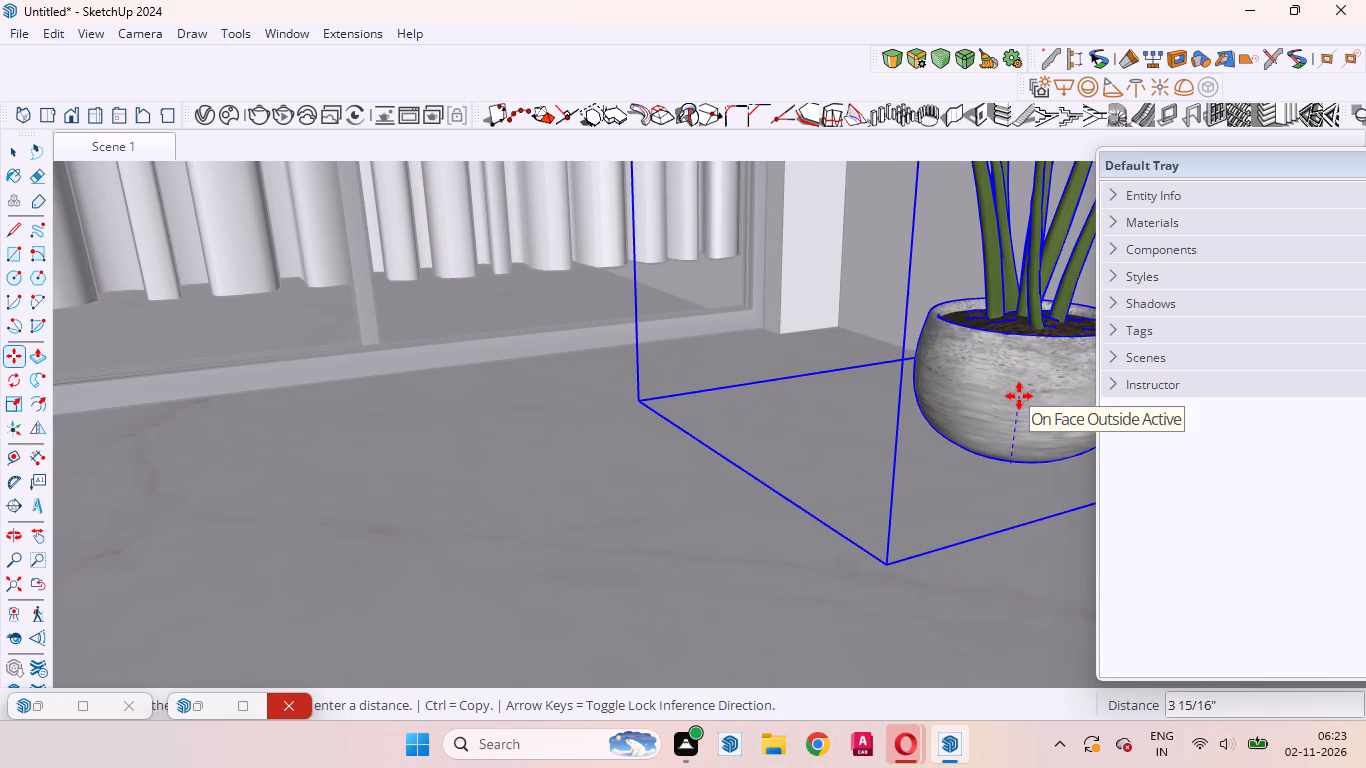
click(1019, 394)
Move the balcony plant across the floor, away from the outer side wall, and deselect it.
middle_drag(799, 519, 938, 613)
click(908, 565)
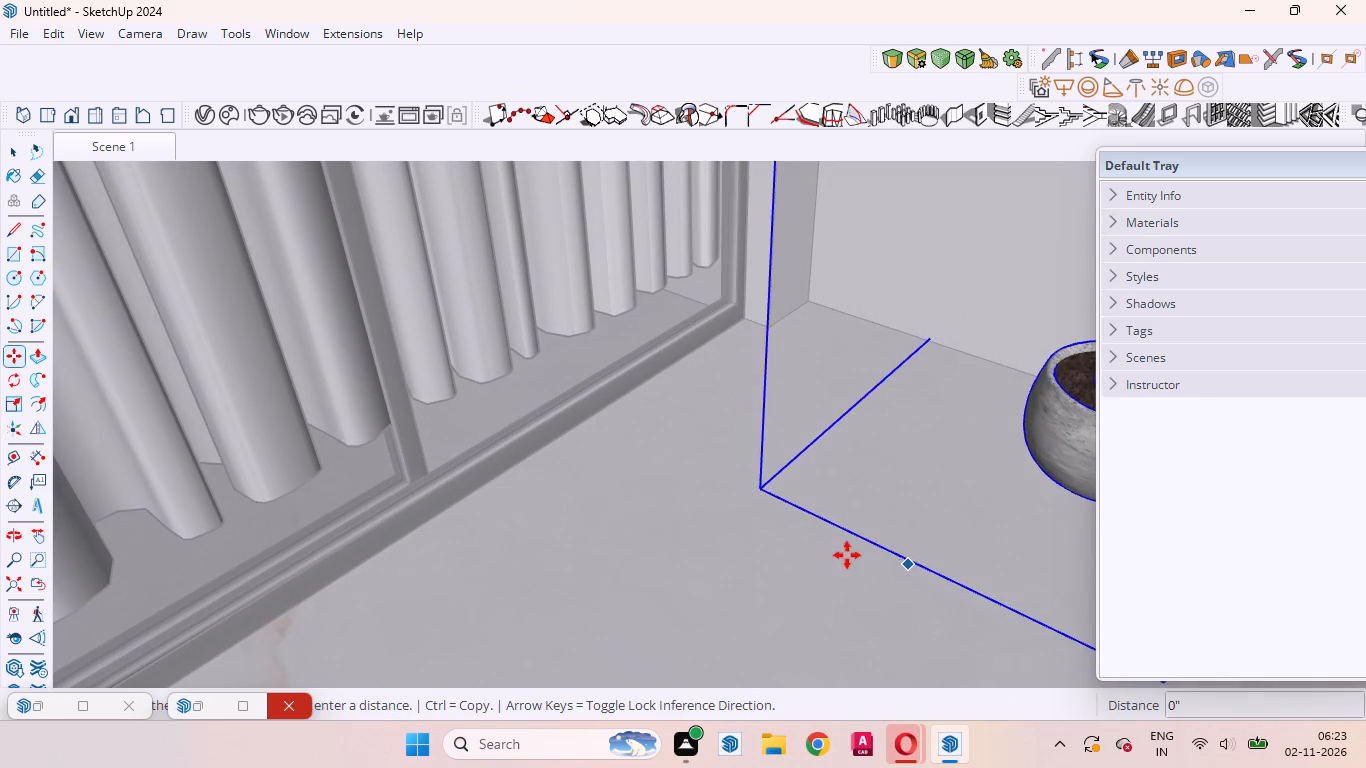
click(712, 553)
middle_drag(884, 590, 580, 579)
scroll(719, 554, down, 20)
scroll(719, 554, down, 15)
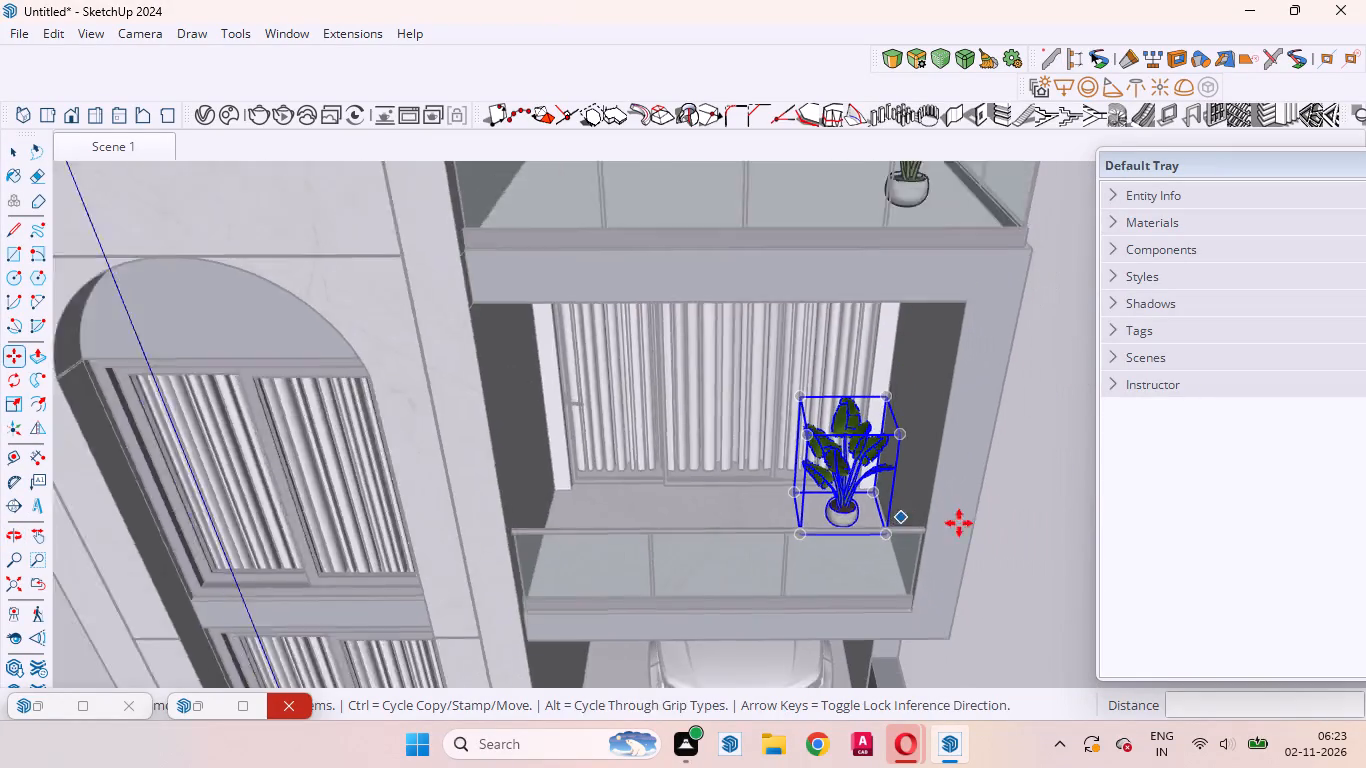
click(11, 159)
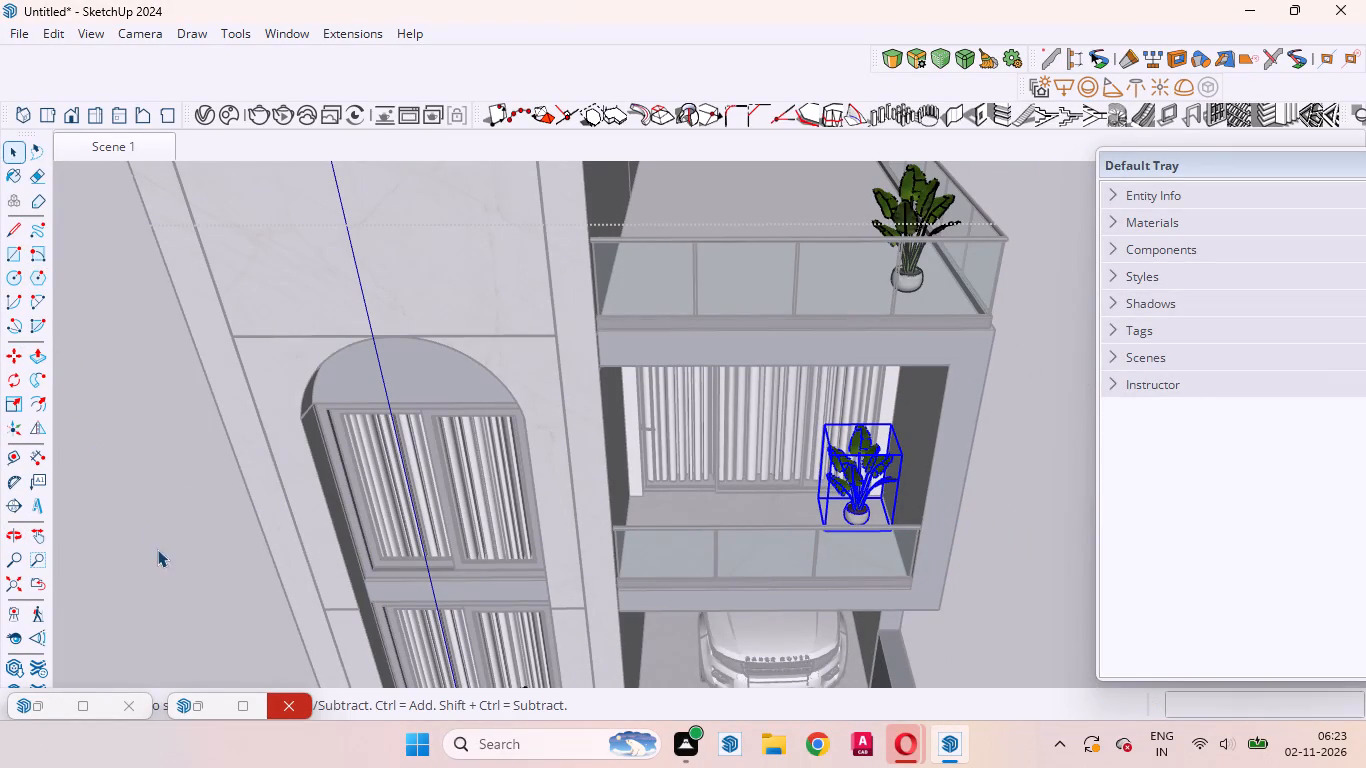
double_click(146, 572)
Open the house group containing the new balcony plant for editing.
middle_drag(688, 616, 686, 400)
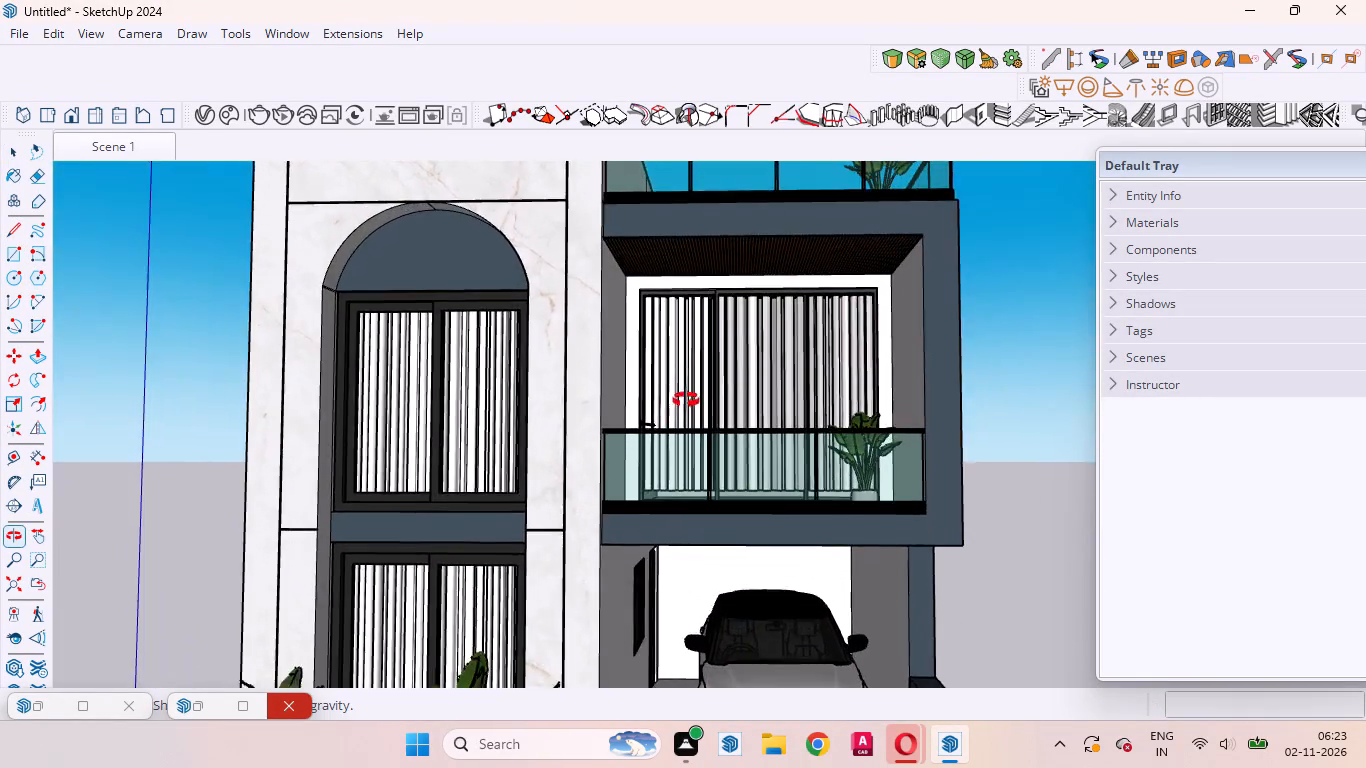
middle_drag(686, 400, 726, 546)
scroll(889, 476, up, 4)
double_click(854, 436)
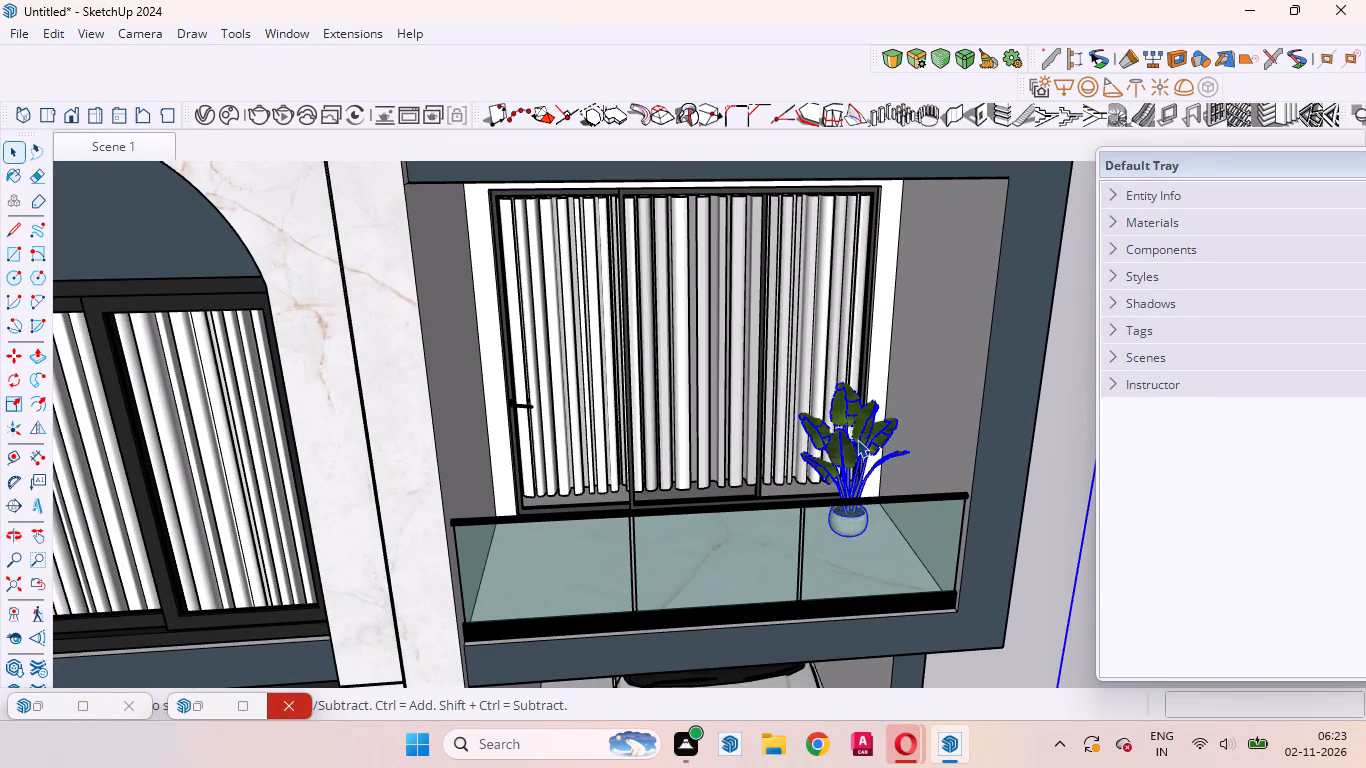
double_click(868, 439)
click(861, 425)
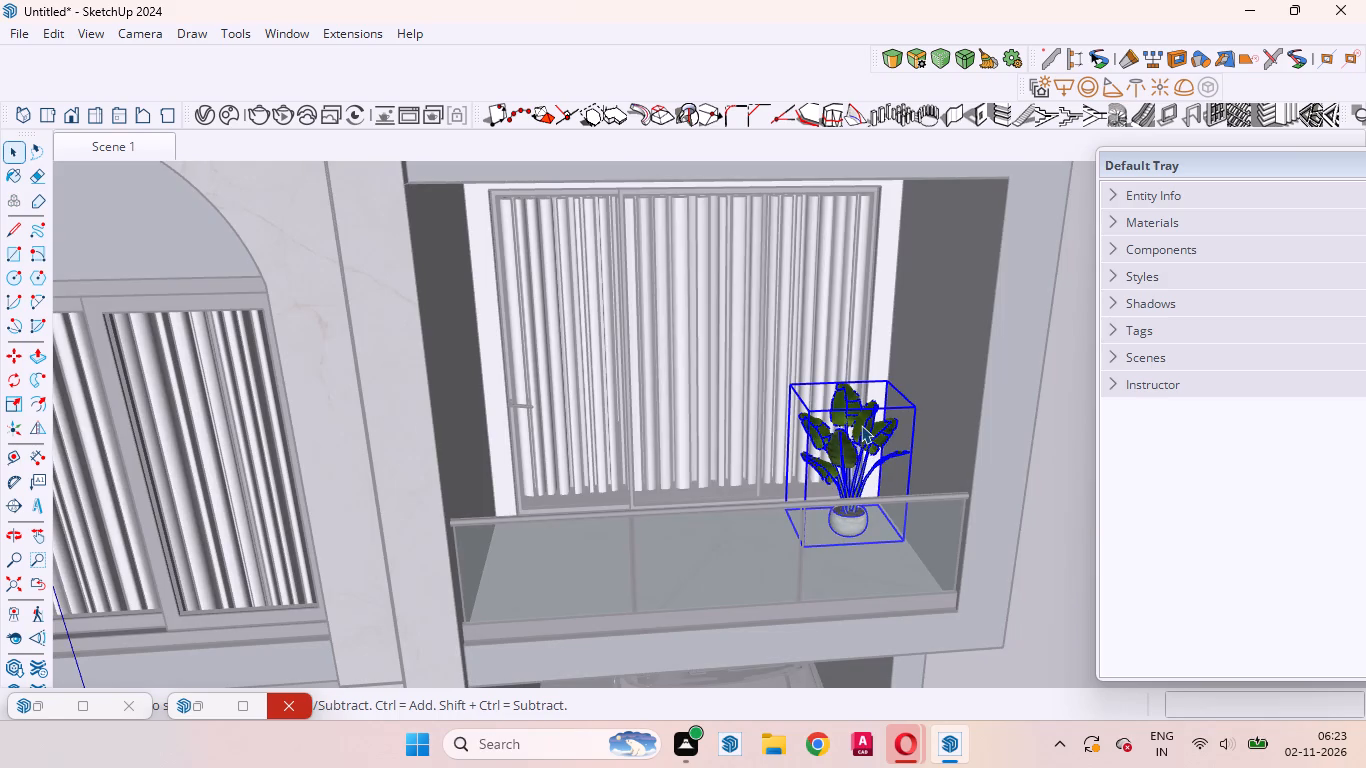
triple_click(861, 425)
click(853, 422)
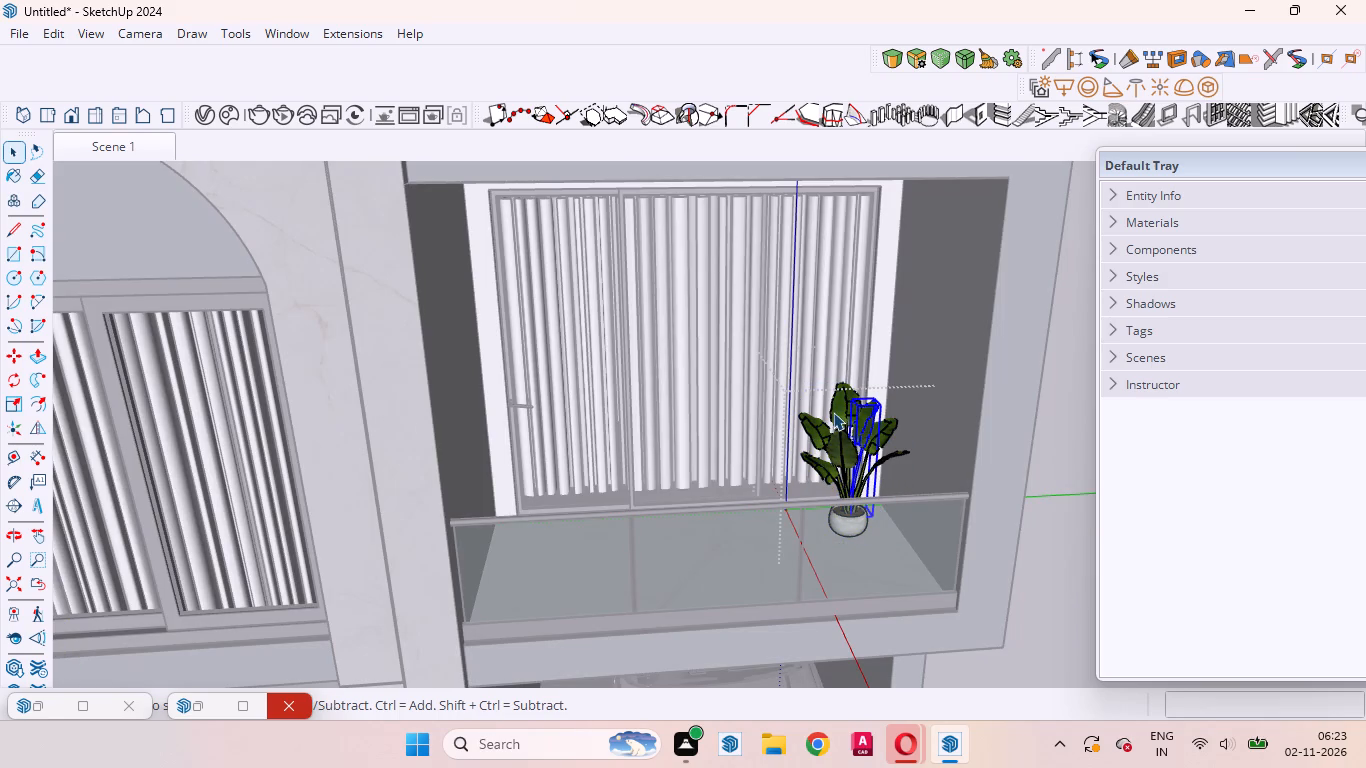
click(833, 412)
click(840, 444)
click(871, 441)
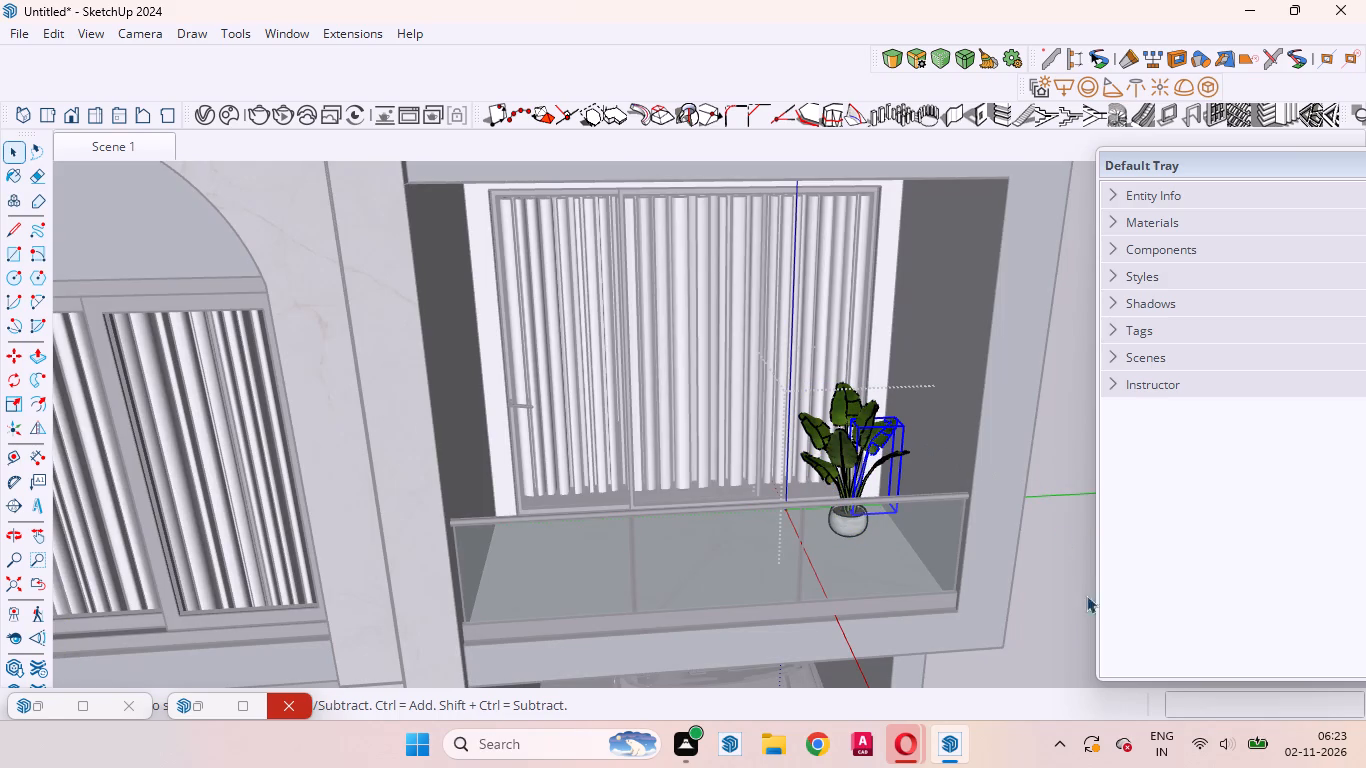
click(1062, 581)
Scale the balcony plant vertically to 1.21 of its height, and deselect it.
click(845, 457)
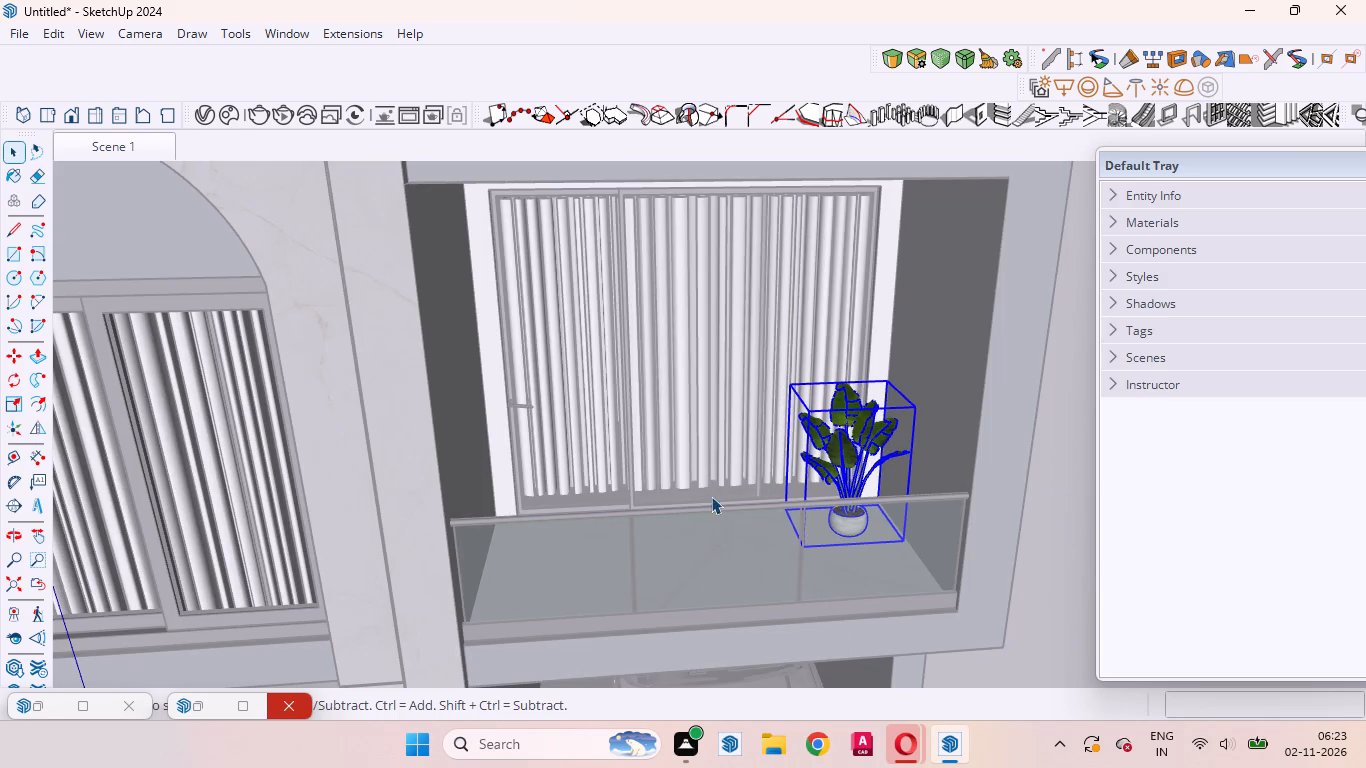
click(16, 412)
drag(854, 390, 854, 387)
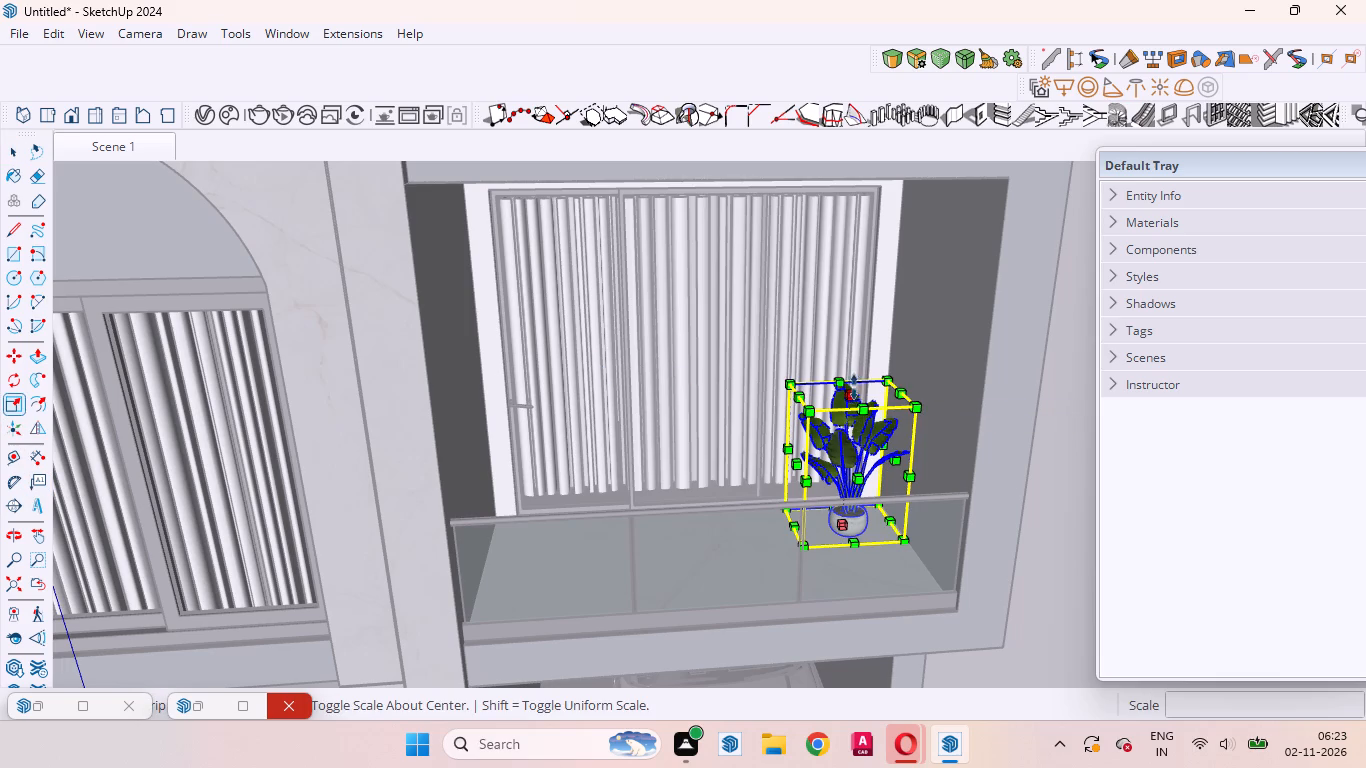
drag(854, 387, 855, 367)
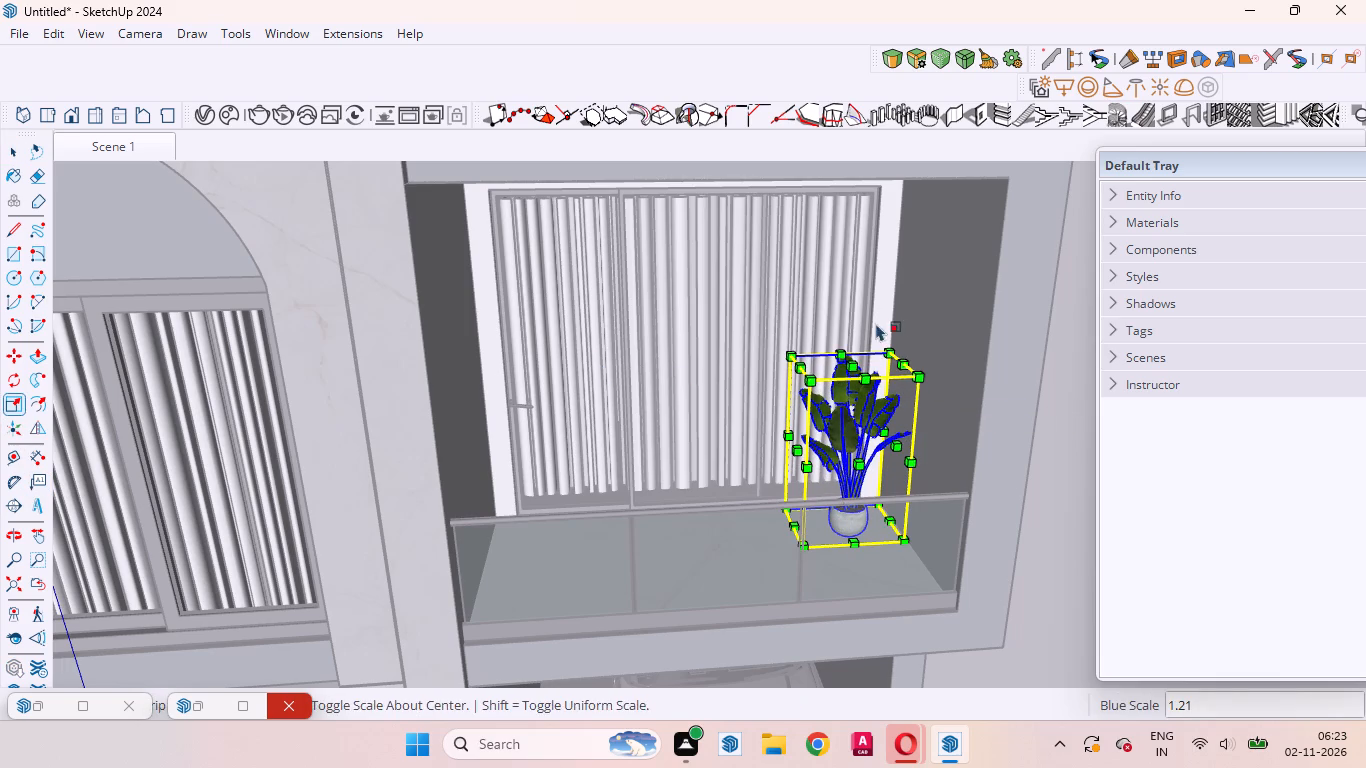
click(4, 145)
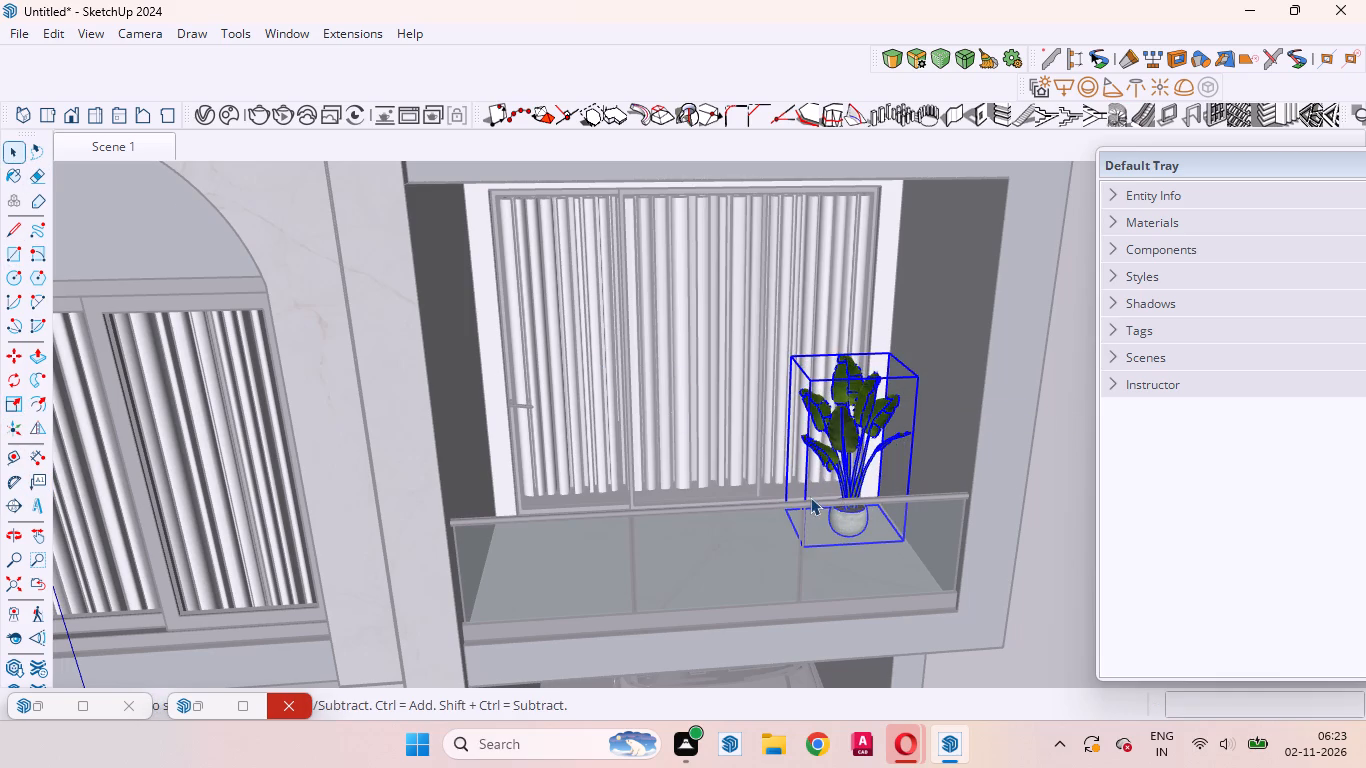
scroll(810, 498, down, 16)
click(939, 548)
click(933, 538)
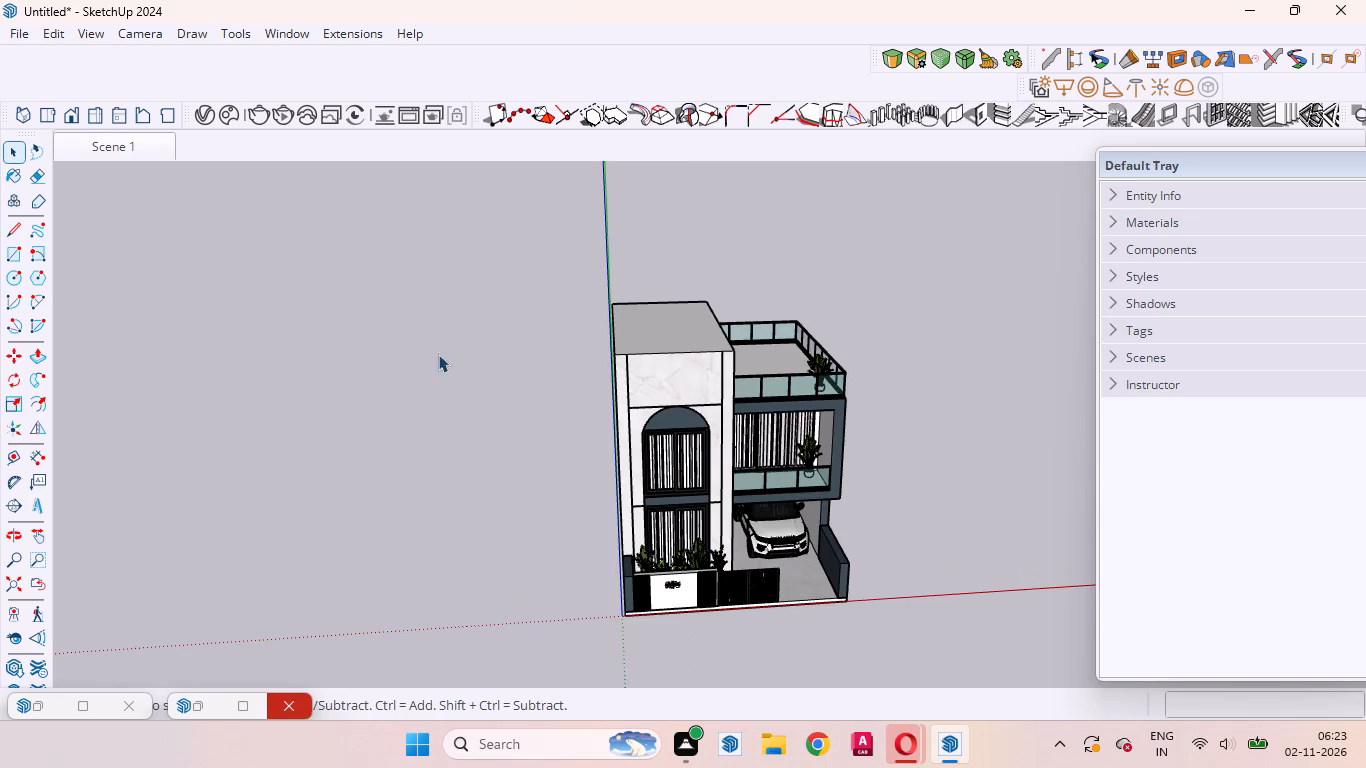
Return to the Scene 1 view and inspect the balcony plant's size and position.
click(144, 149)
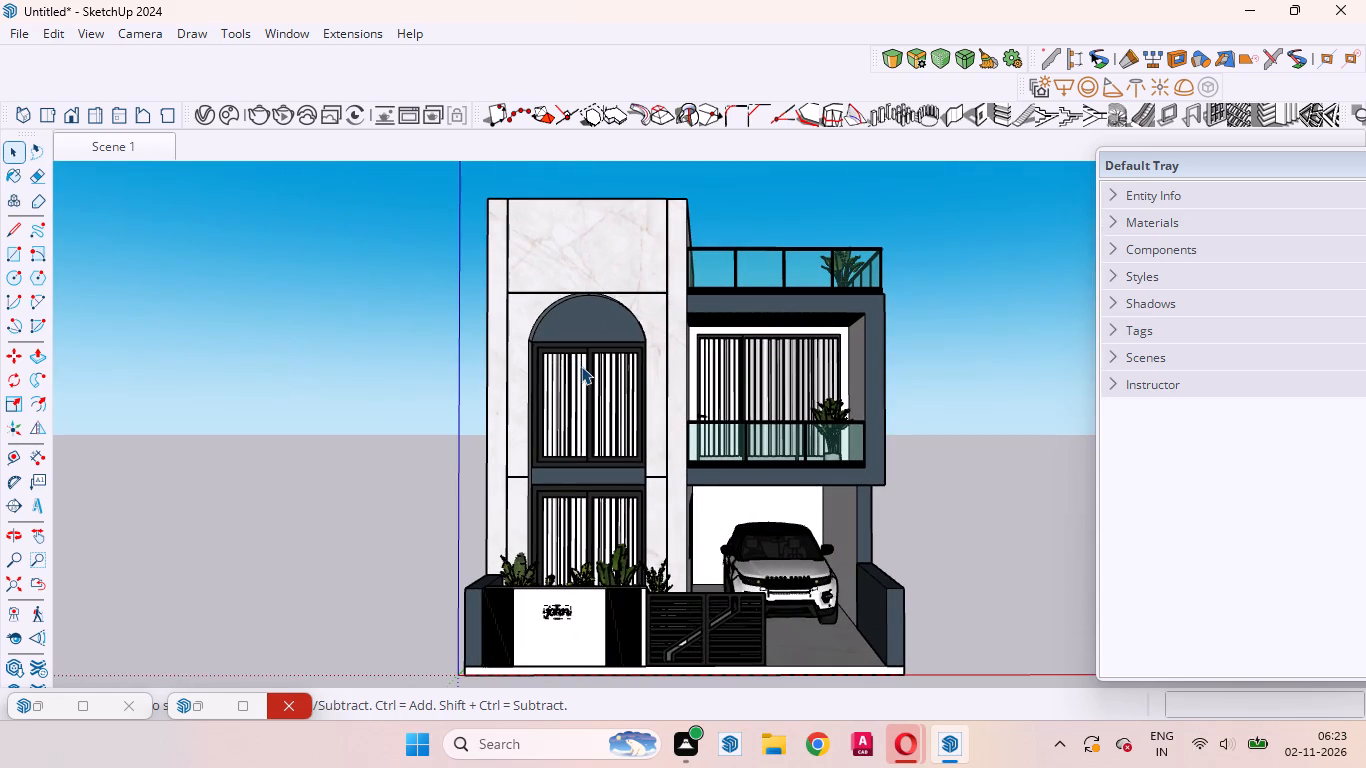
scroll(838, 404, up, 4)
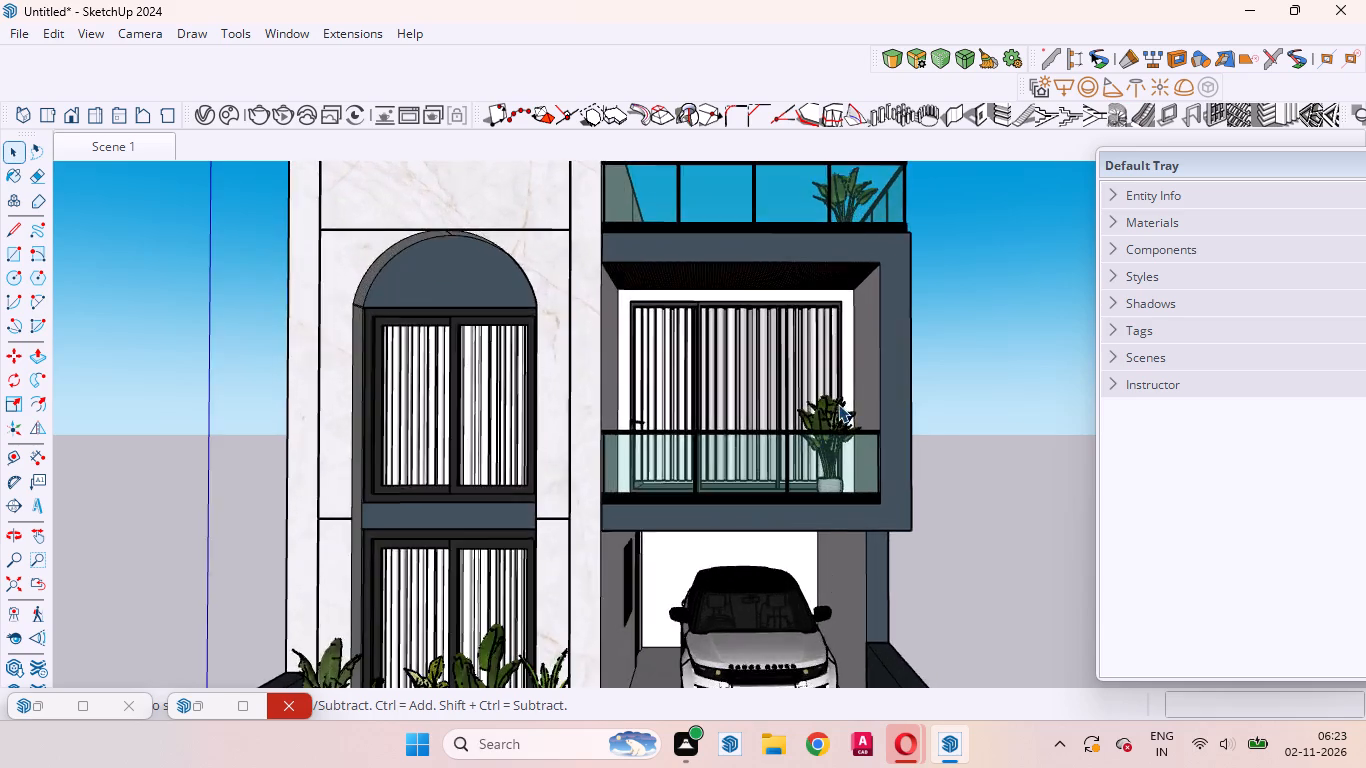
scroll(838, 404, up, 9)
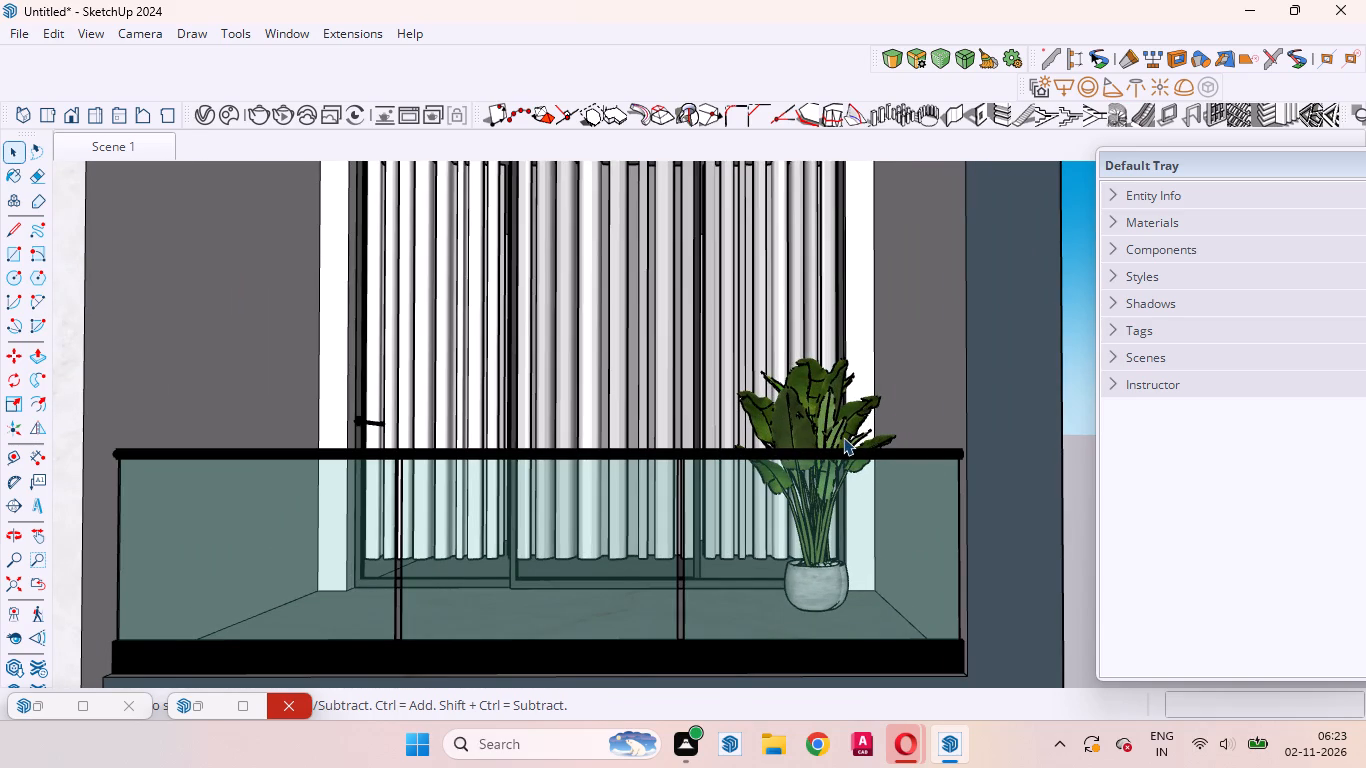
middle_drag(853, 487, 882, 736)
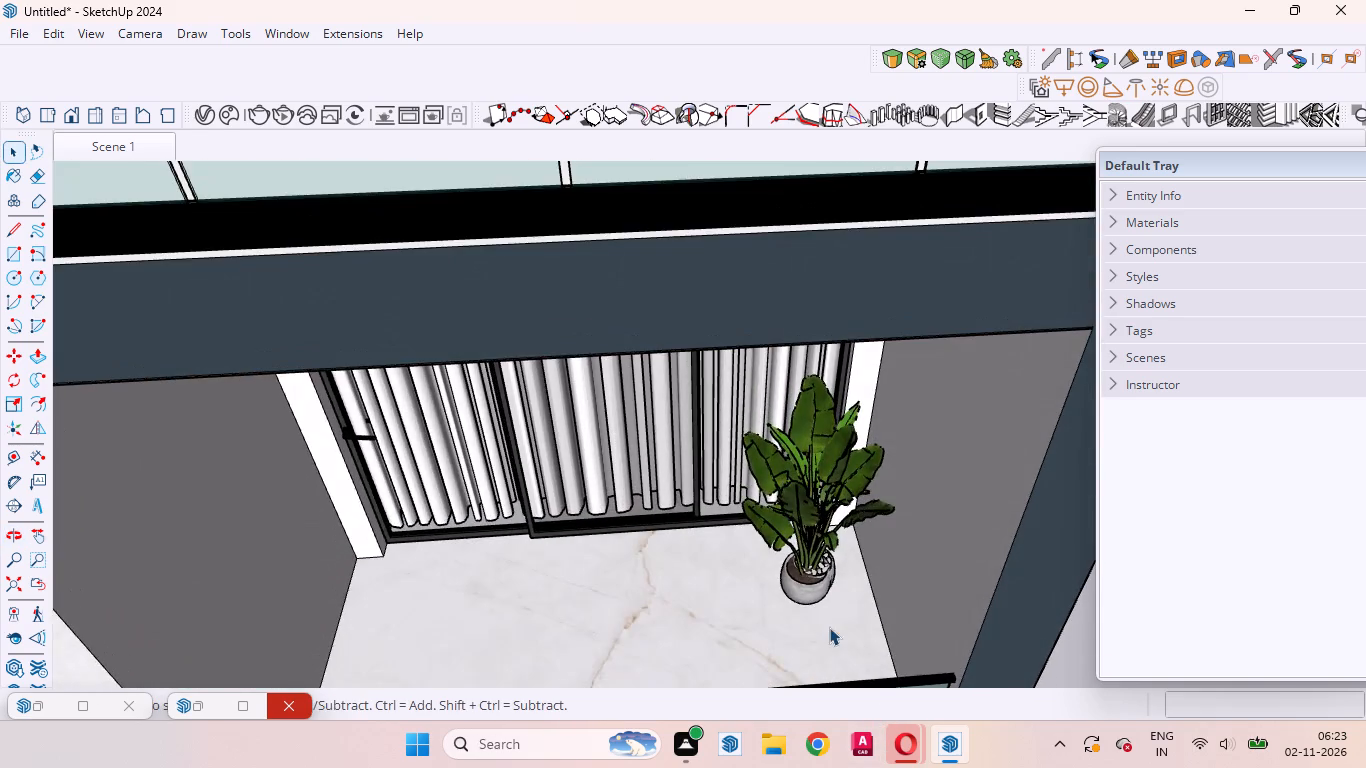
Examine the balcony plant's pot, soil and stems up close for overlapping geometry.
scroll(829, 626, up, 14)
middle_drag(816, 569, 597, 593)
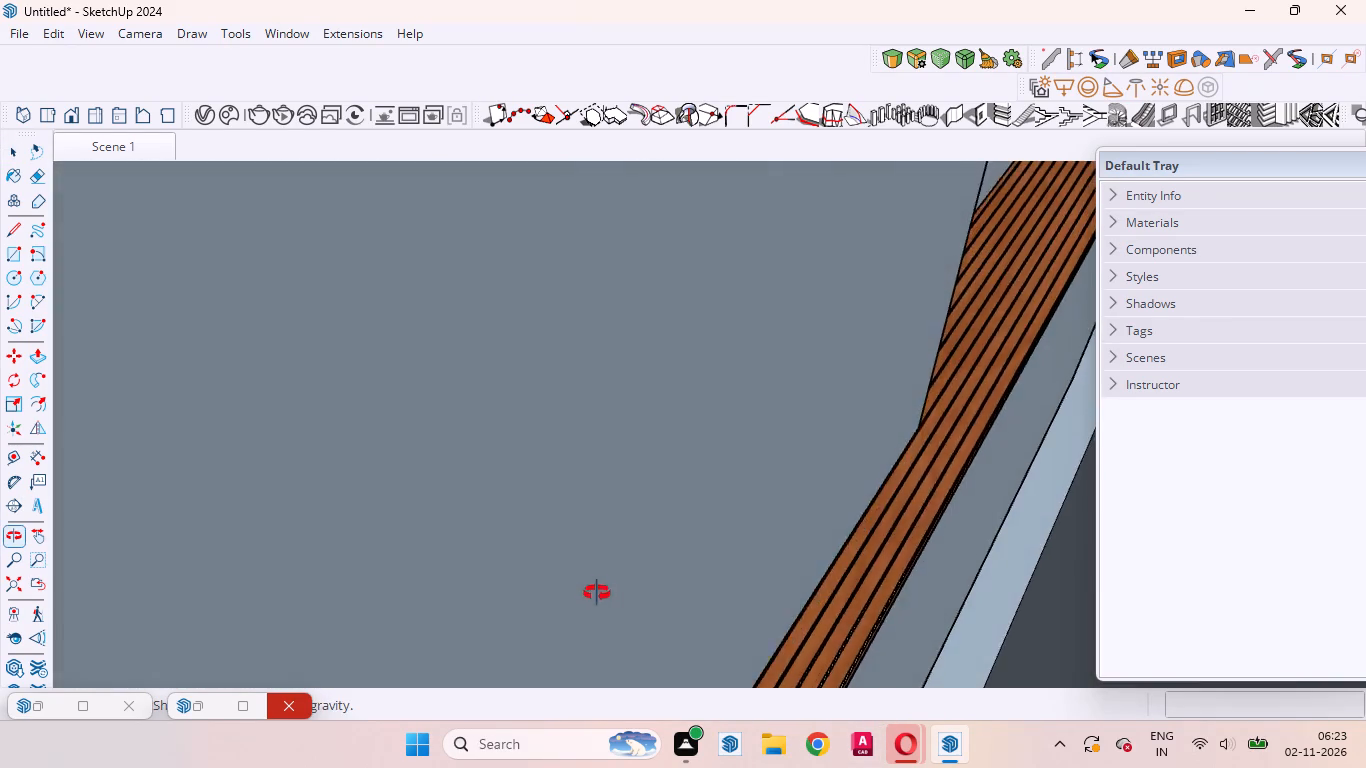
middle_drag(597, 593, 719, 647)
scroll(724, 573, up, 12)
middle_drag(742, 552, 669, 519)
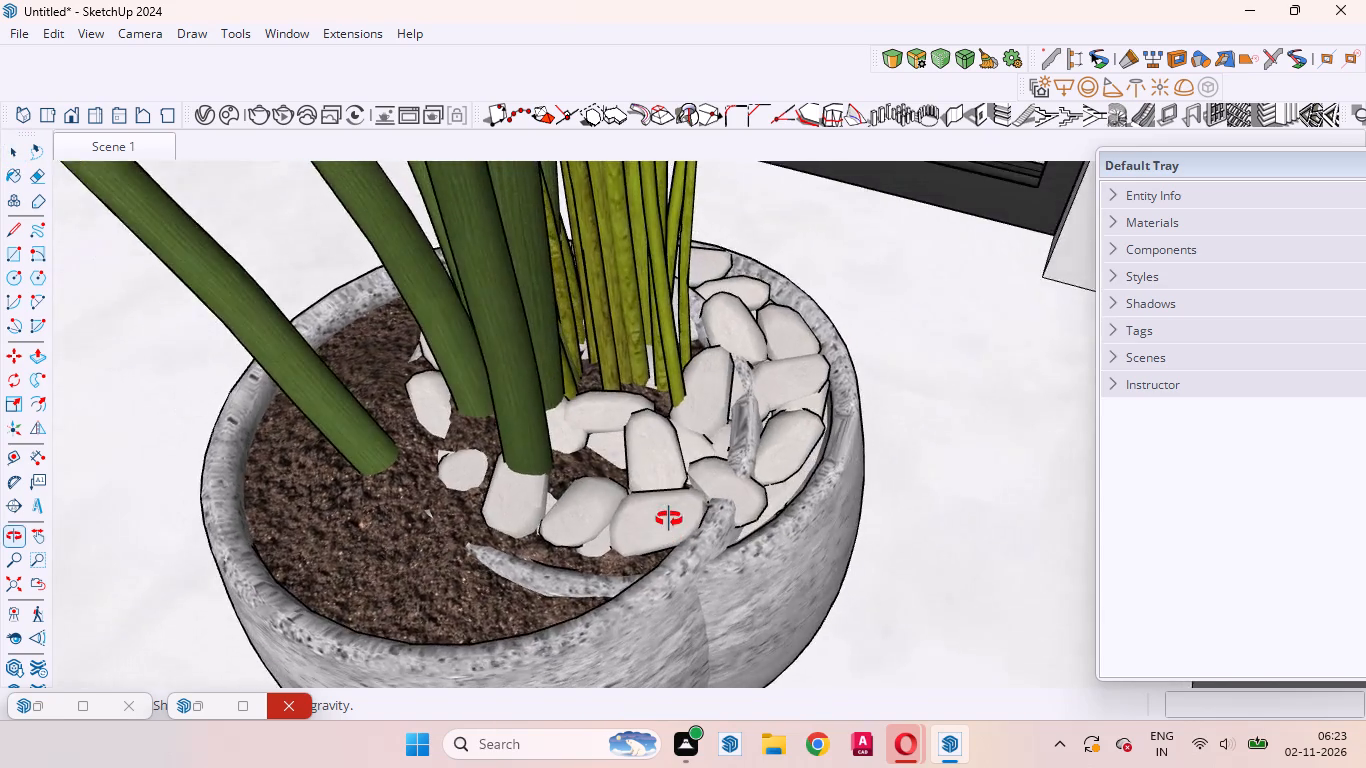
middle_drag(669, 519, 726, 493)
scroll(729, 487, up, 1)
scroll(840, 525, down, 7)
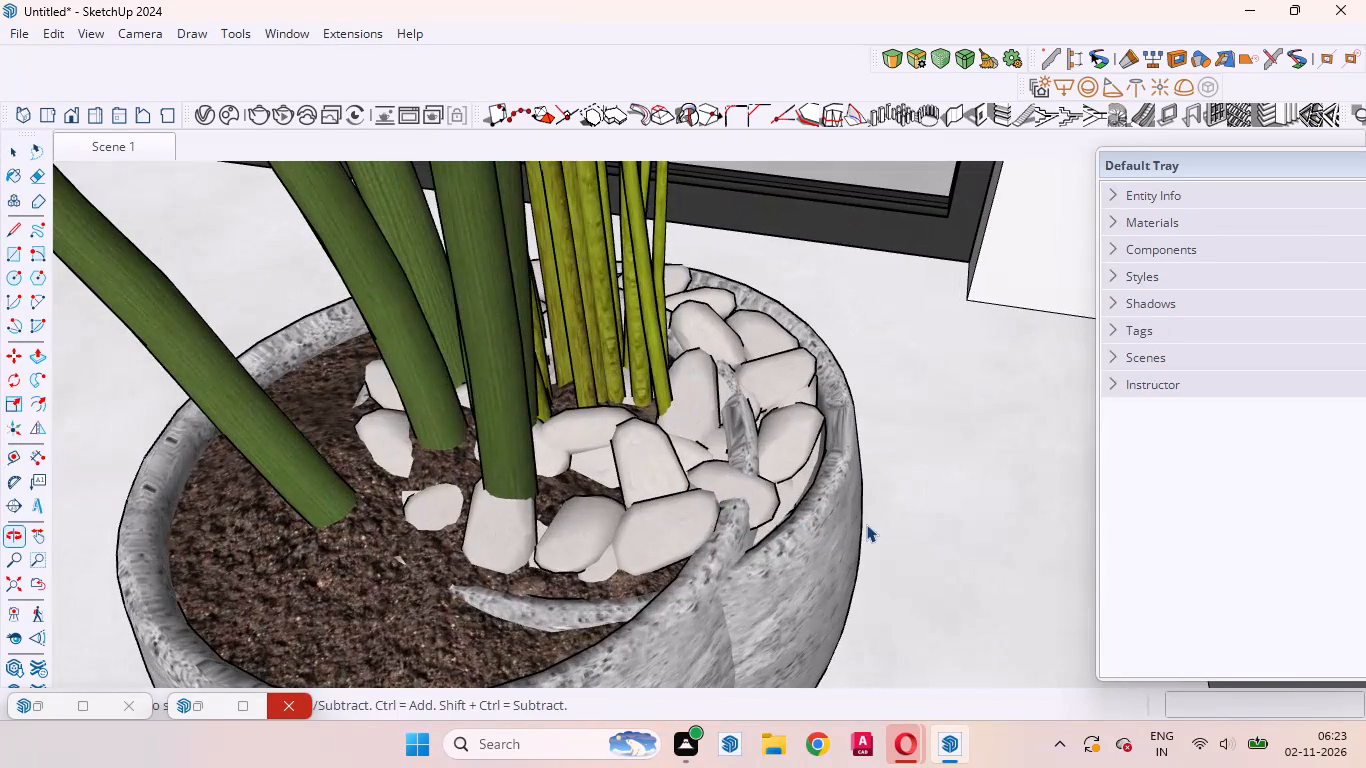
scroll(866, 524, down, 3)
scroll(588, 422, down, 5)
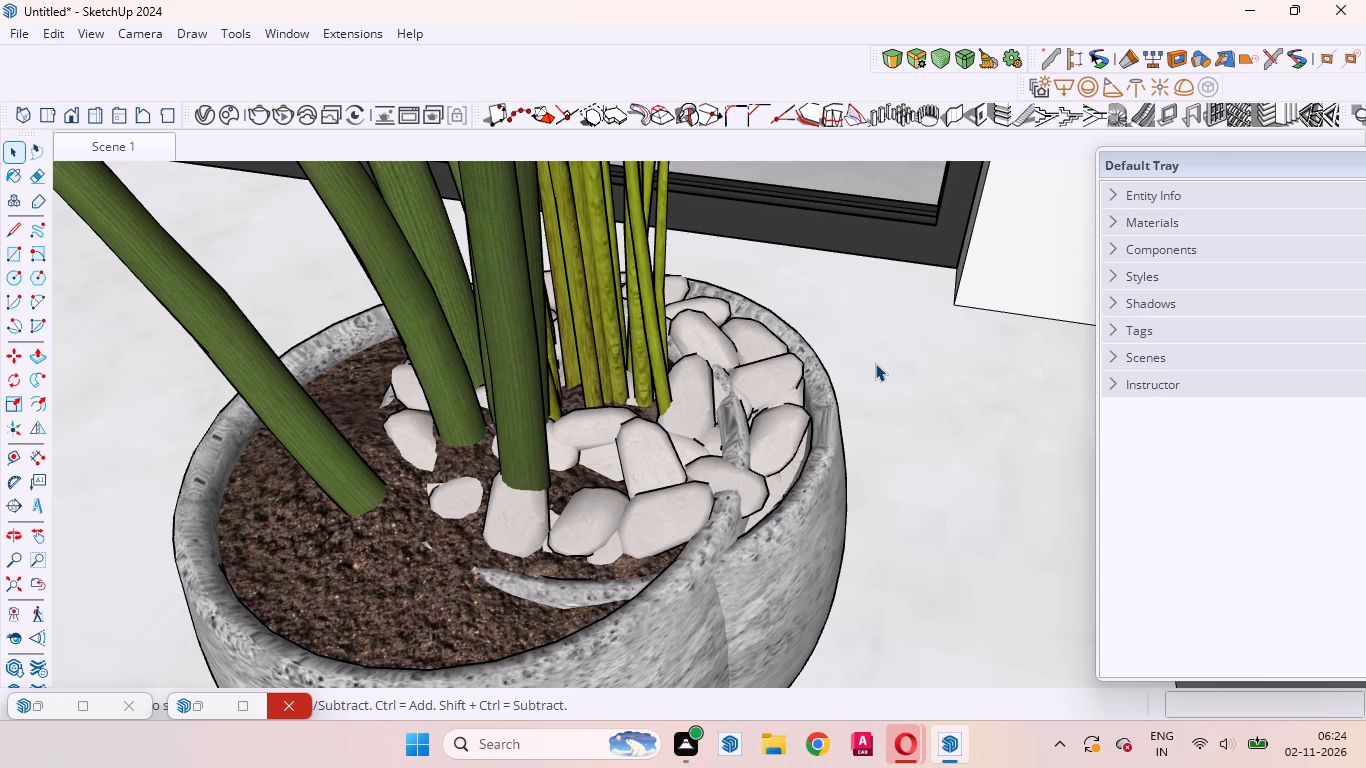
Inside the house group, delete the smaller plant with white pebbles that overlaps the balcony plant's pot, and close the group.
scroll(842, 448, down, 5)
scroll(915, 500, down, 5)
middle_drag(815, 418, 823, 516)
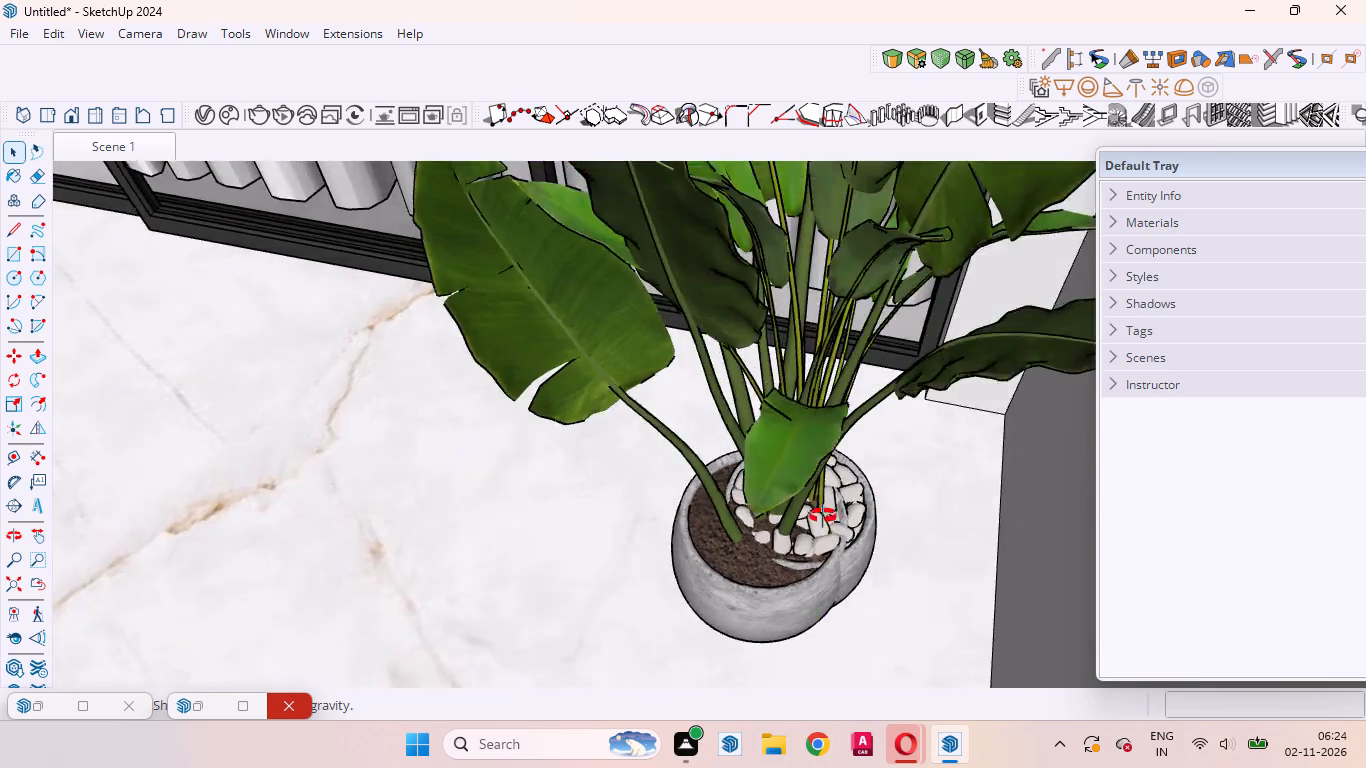
middle_drag(823, 516, 899, 468)
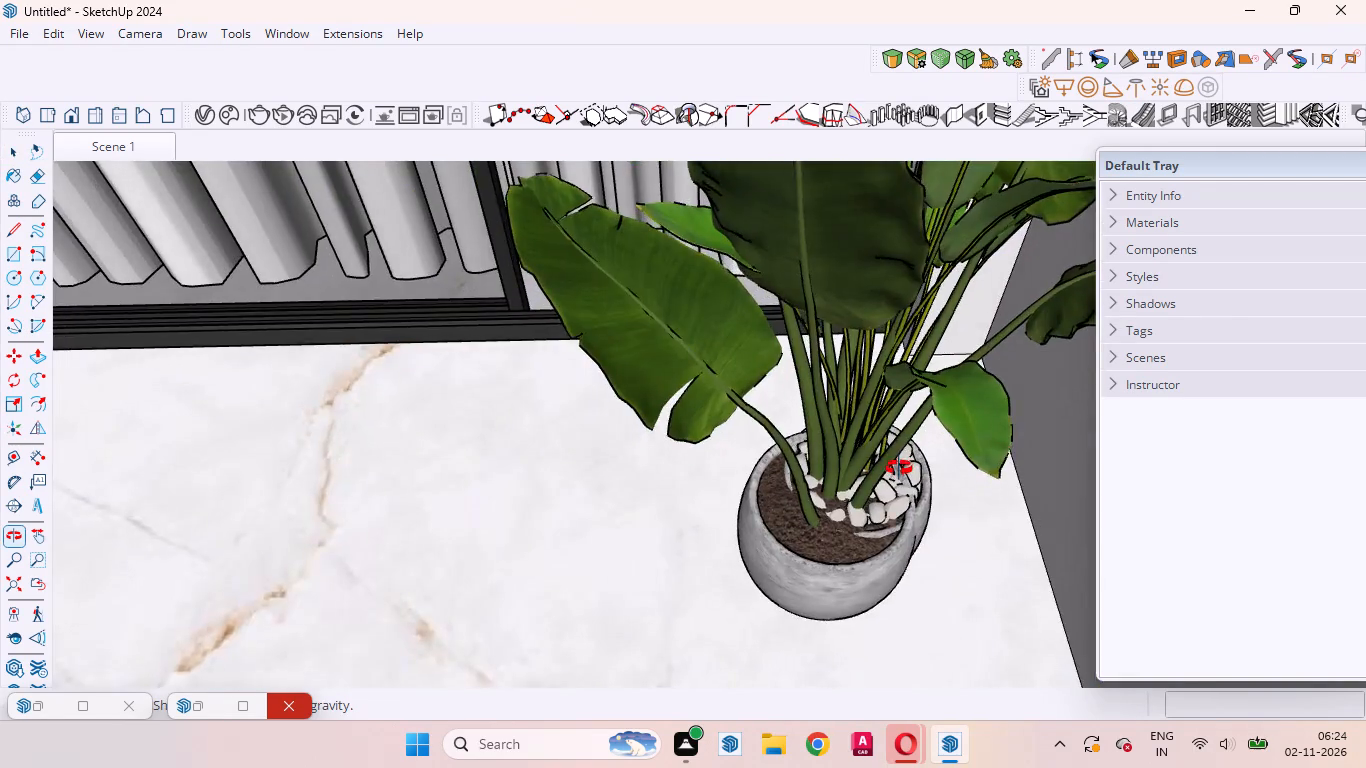
middle_drag(899, 468, 897, 467)
scroll(893, 462, down, 1)
scroll(885, 492, up, 11)
middle_drag(909, 490, 767, 423)
click(956, 491)
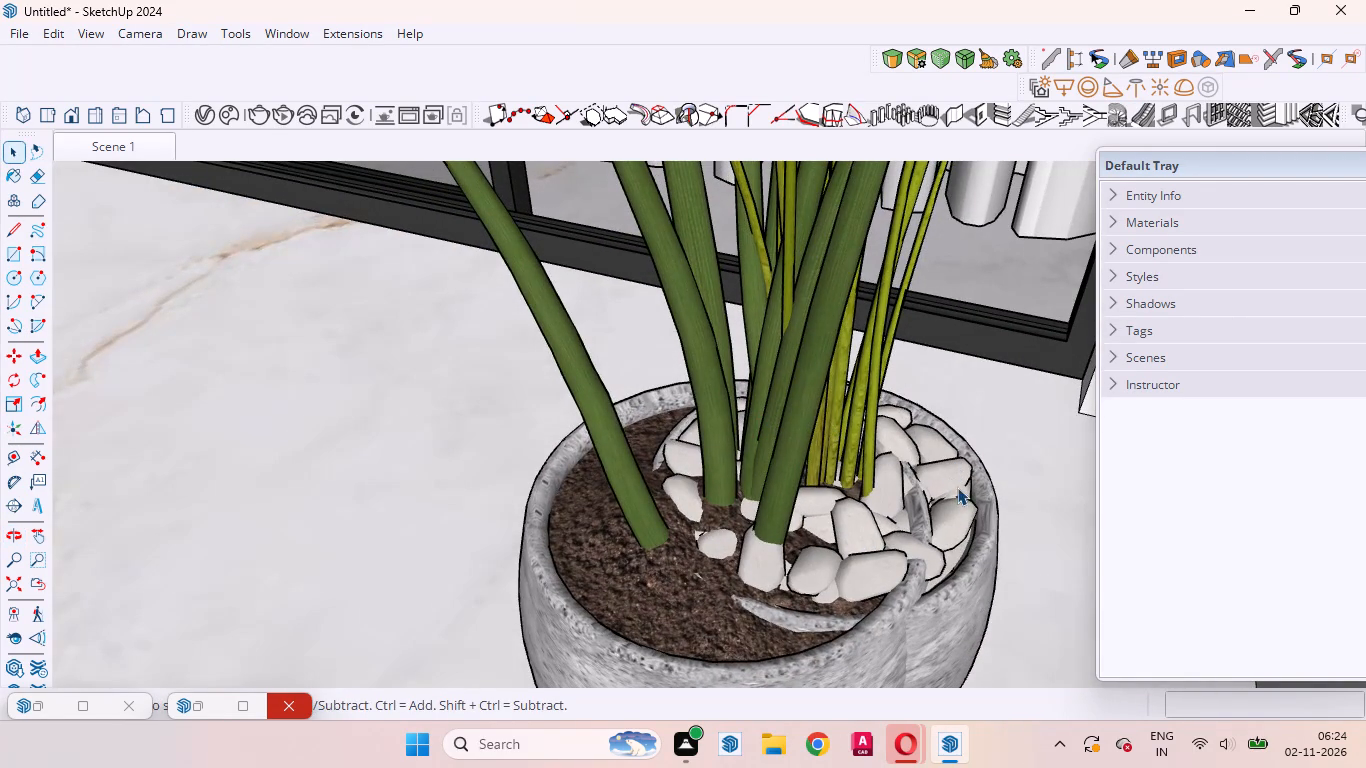
double_click(956, 485)
click(981, 512)
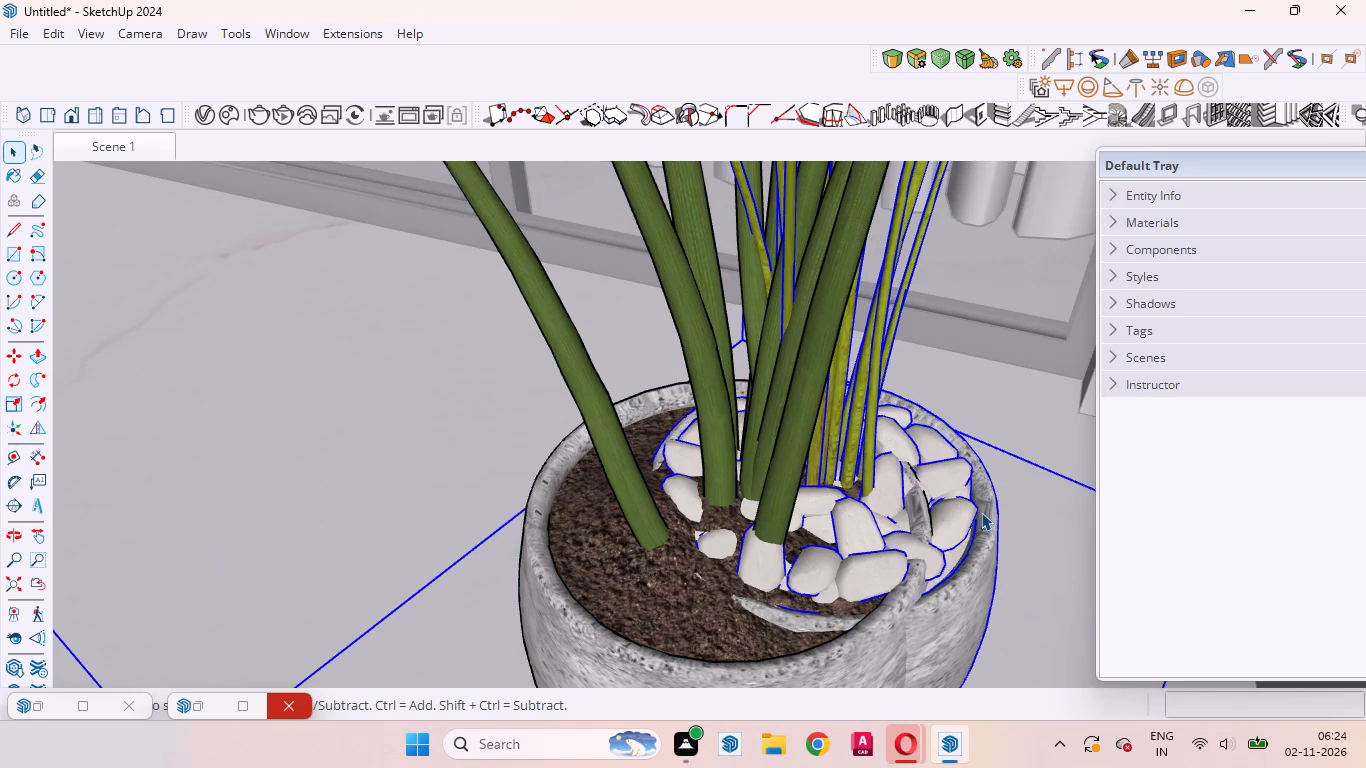
scroll(985, 512, down, 20)
scroll(985, 512, down, 1)
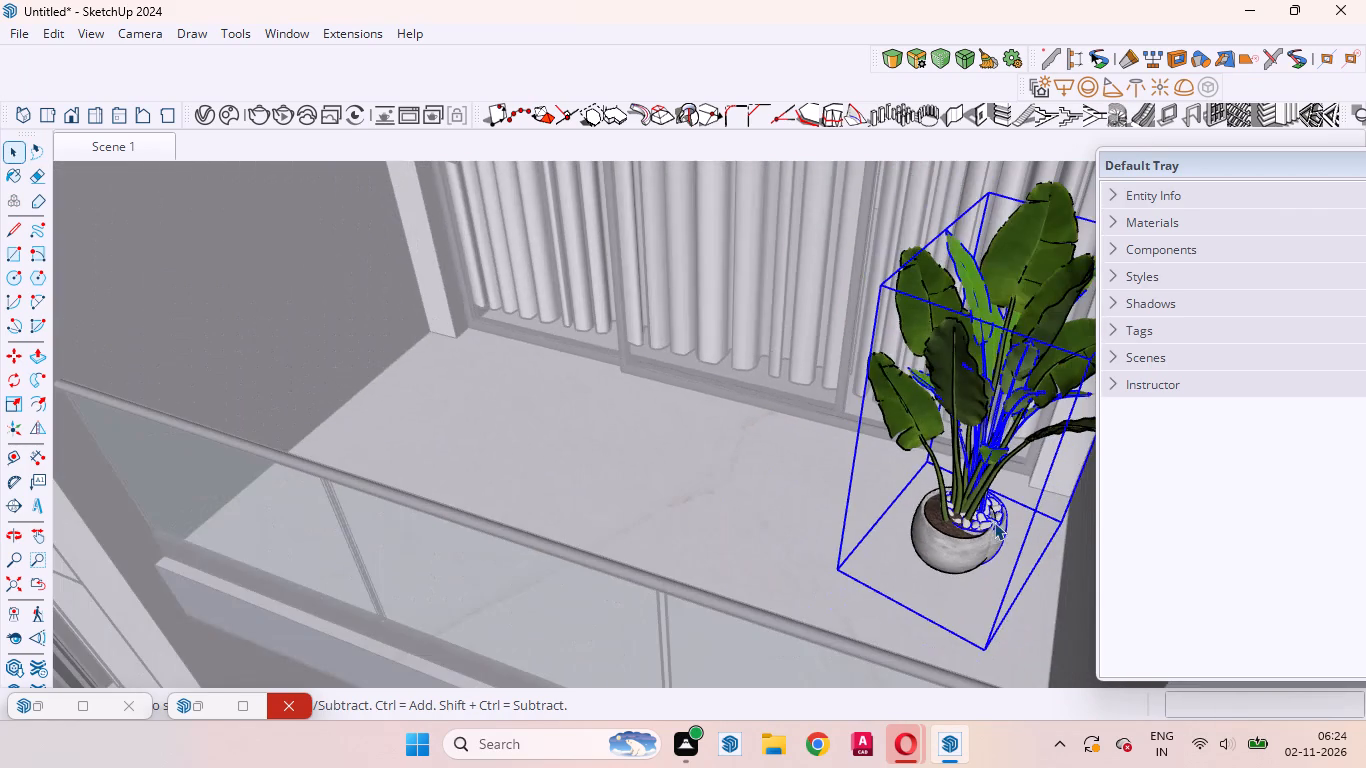
key(Delete)
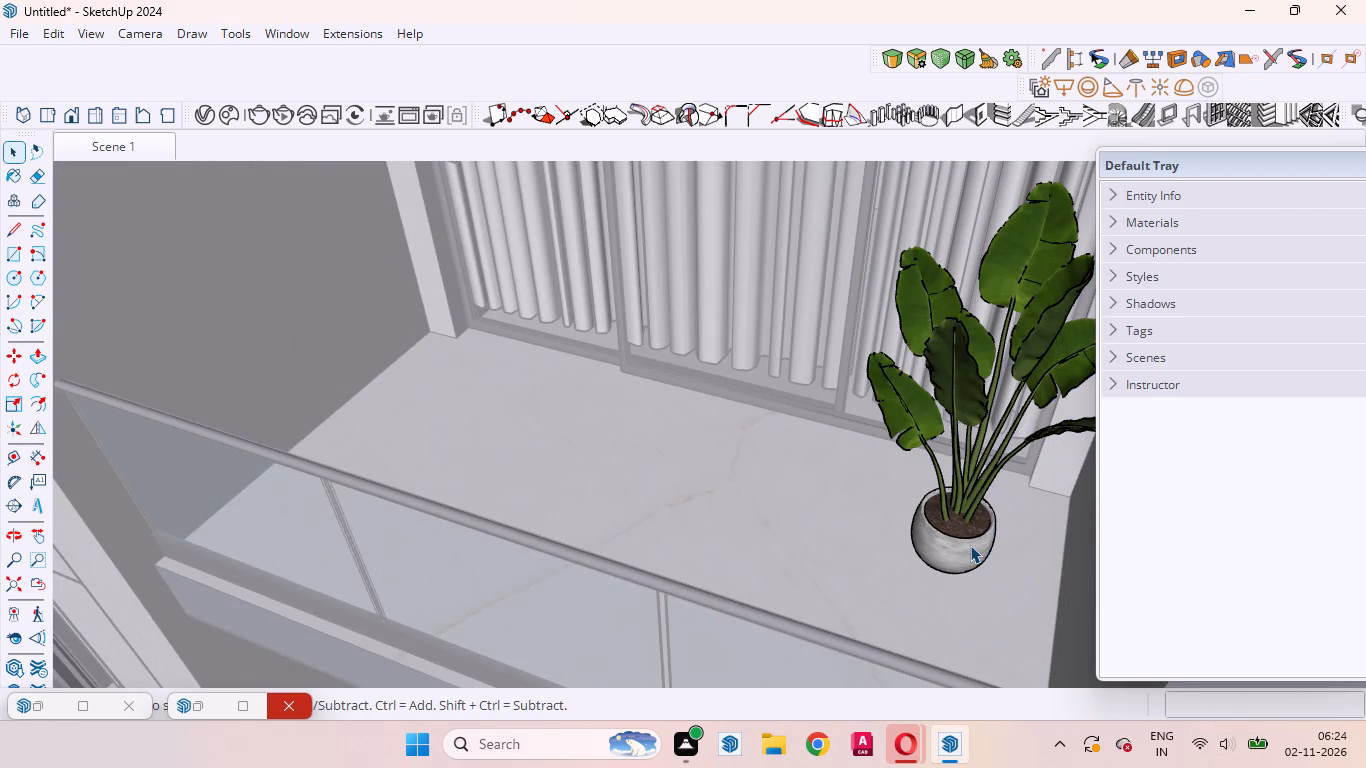
scroll(999, 558, down, 19)
click(1032, 513)
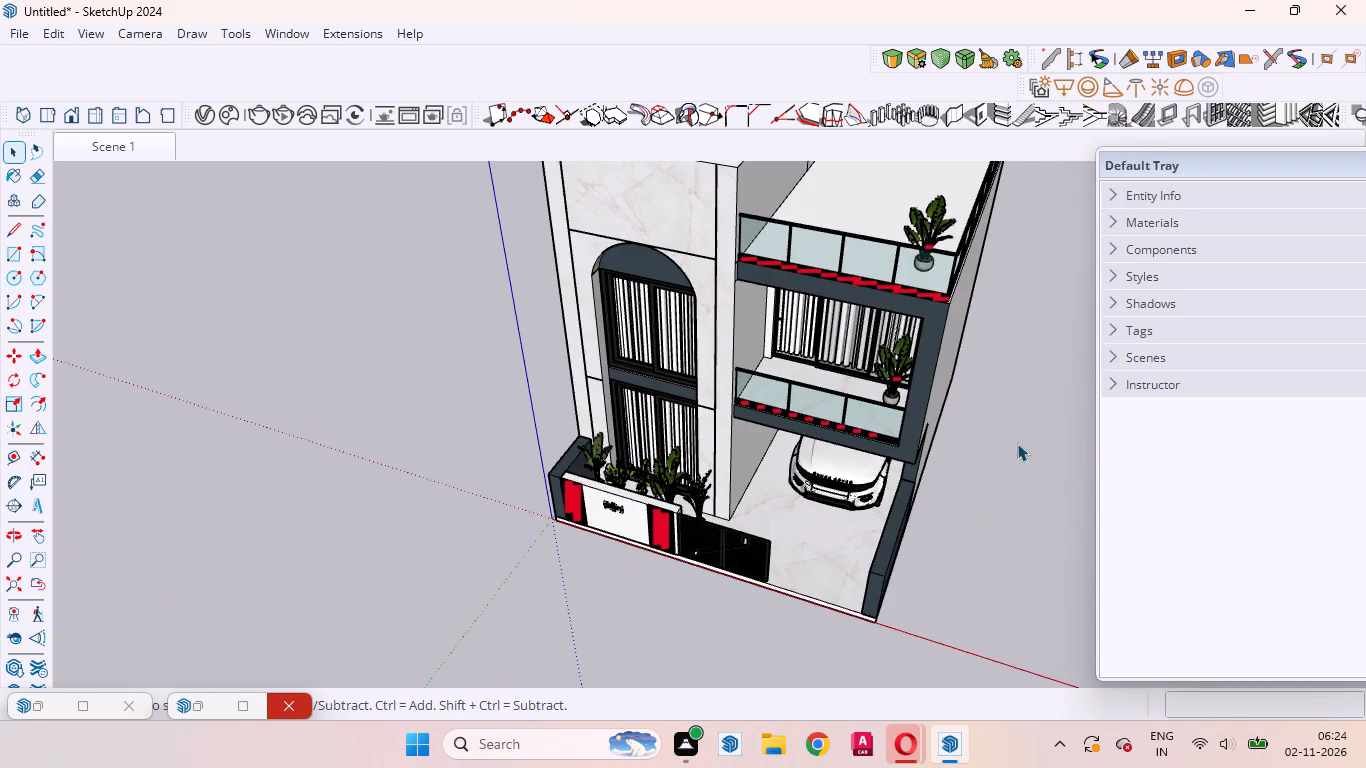
Inspect the remaining balcony plant from the front and from above, and return to the Scene 1 view.
scroll(942, 219, up, 10)
scroll(908, 470, up, 1)
middle_drag(908, 470, 1051, 294)
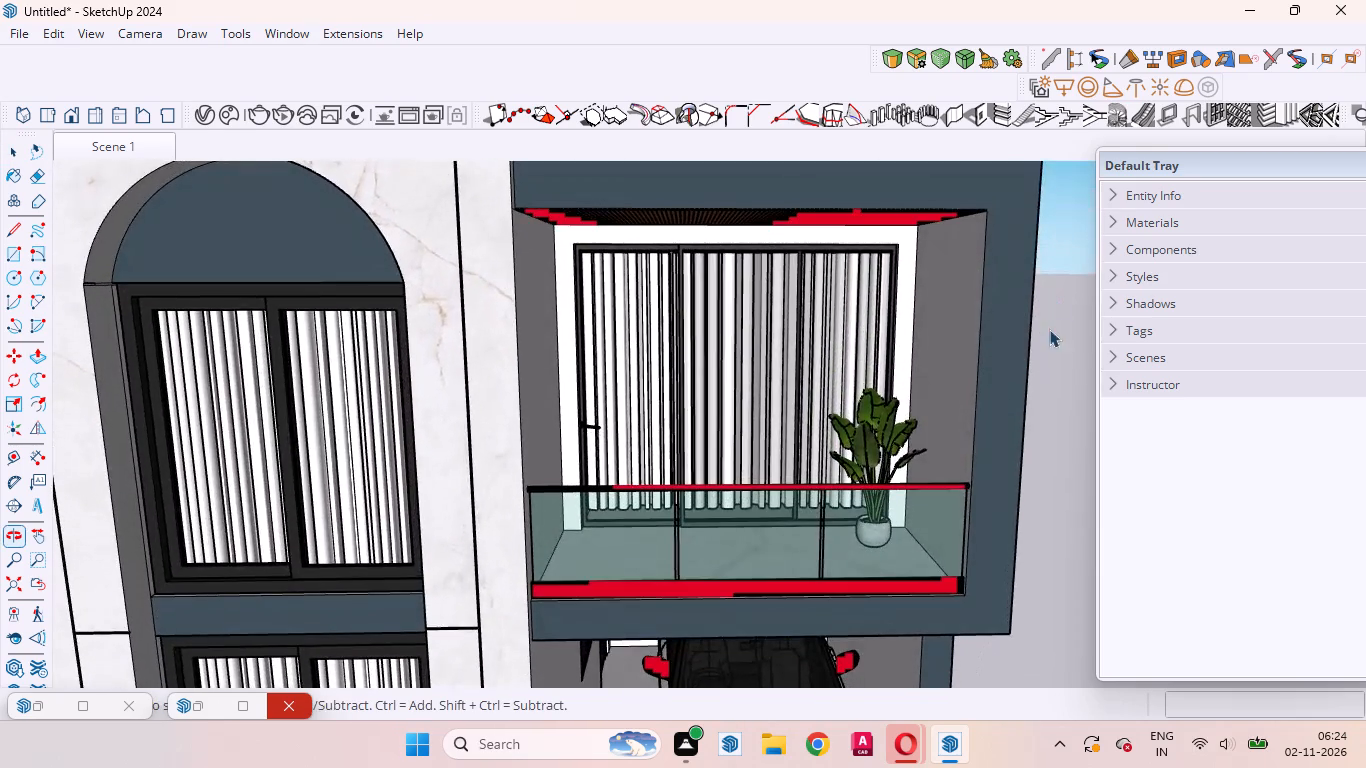
scroll(717, 399, down, 10)
click(959, 538)
scroll(832, 404, up, 7)
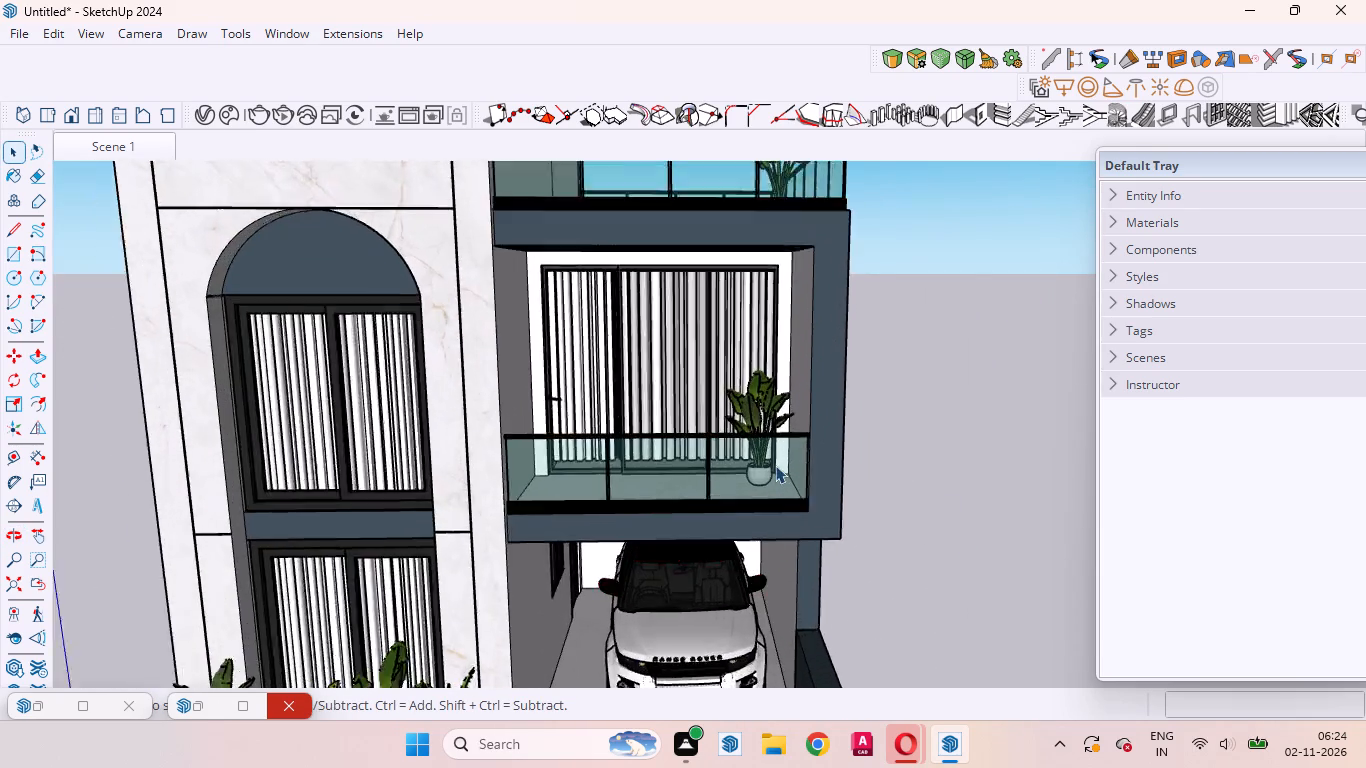
scroll(775, 465, up, 8)
scroll(730, 363, up, 4)
middle_drag(762, 391, 727, 608)
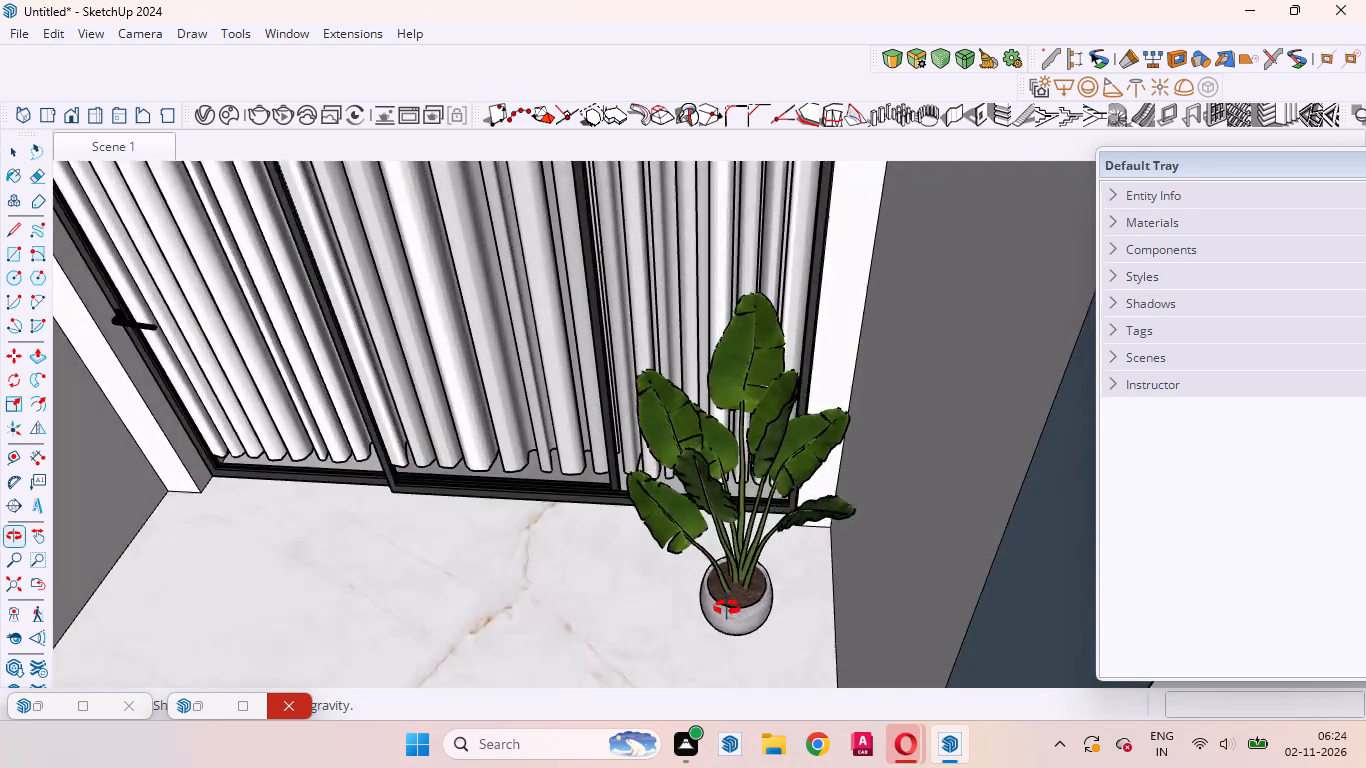
middle_drag(727, 608, 788, 468)
scroll(791, 478, down, 13)
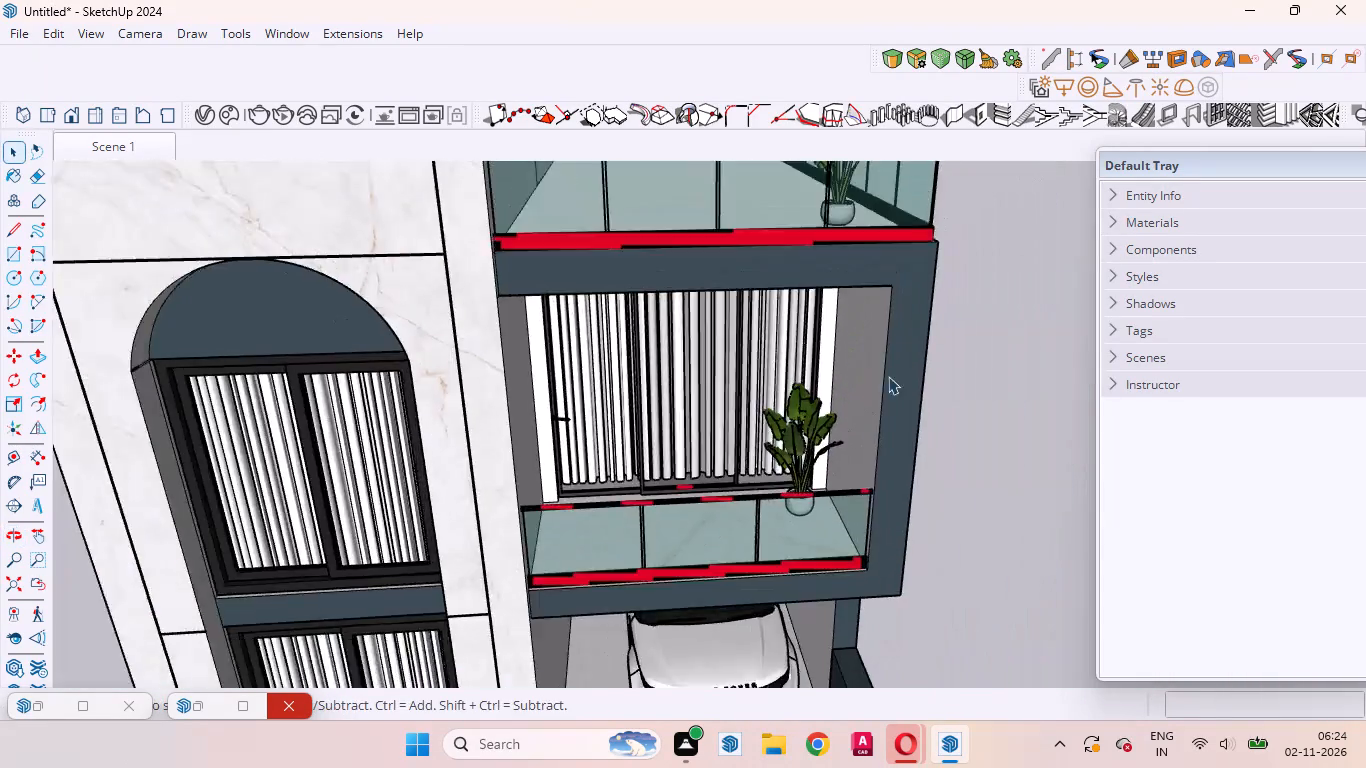
scroll(888, 376, down, 10)
click(123, 138)
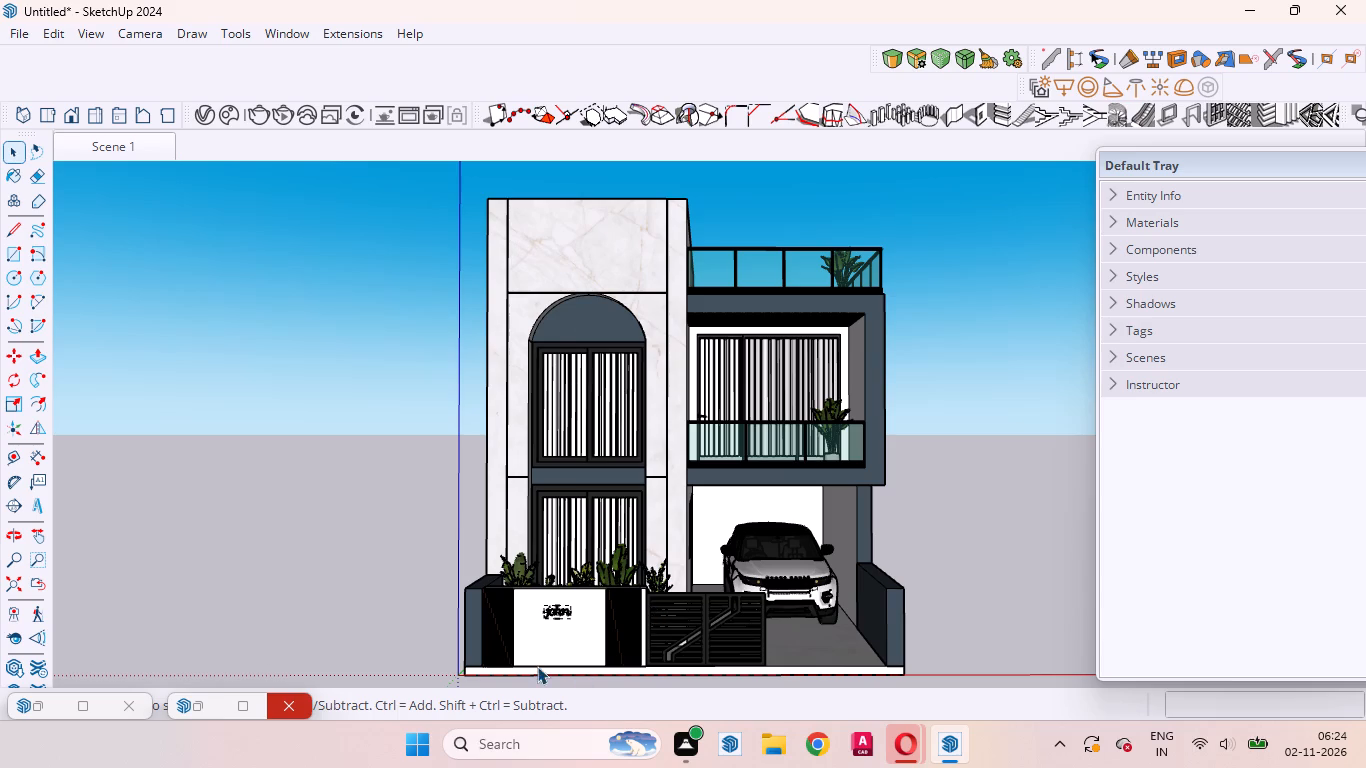
Inspect the nameplate and the plants behind the front wall up close, and return to the Scene 1 view.
scroll(549, 644, up, 15)
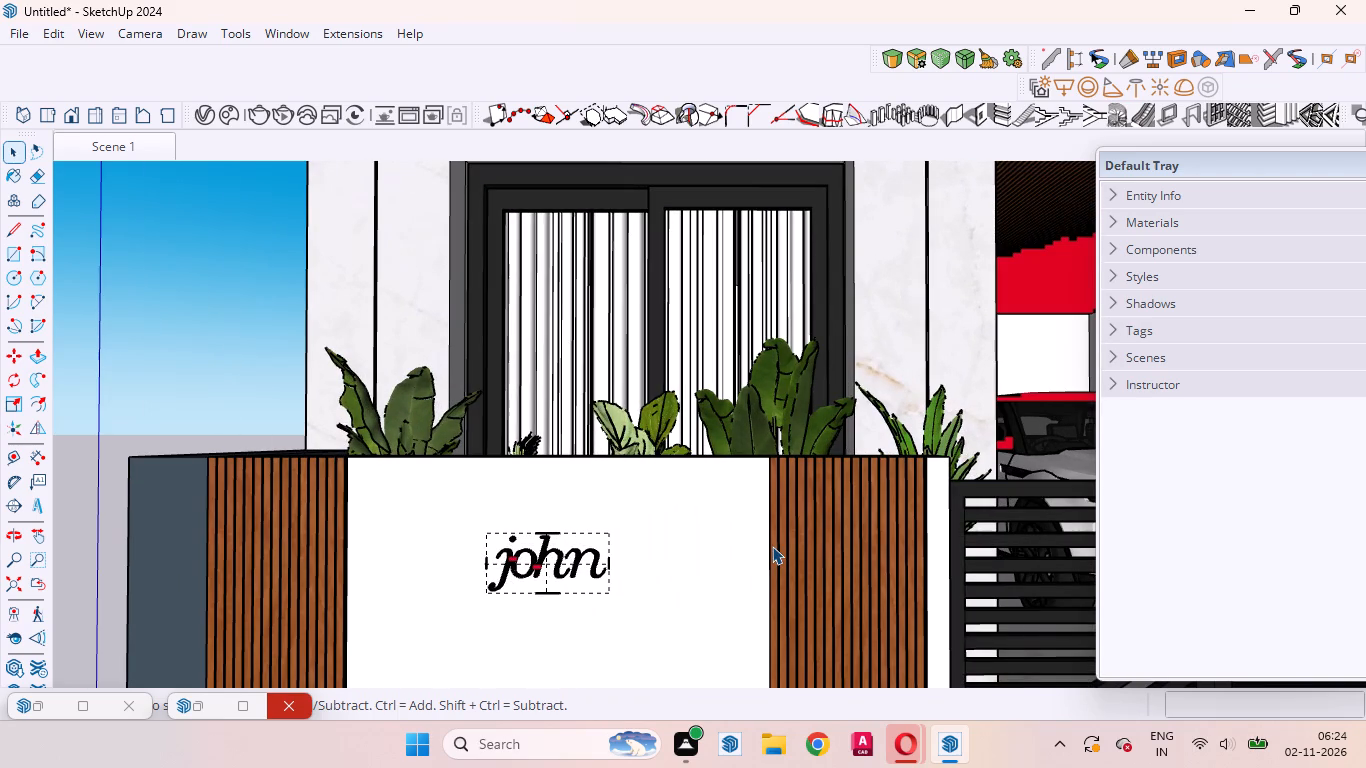
click(124, 142)
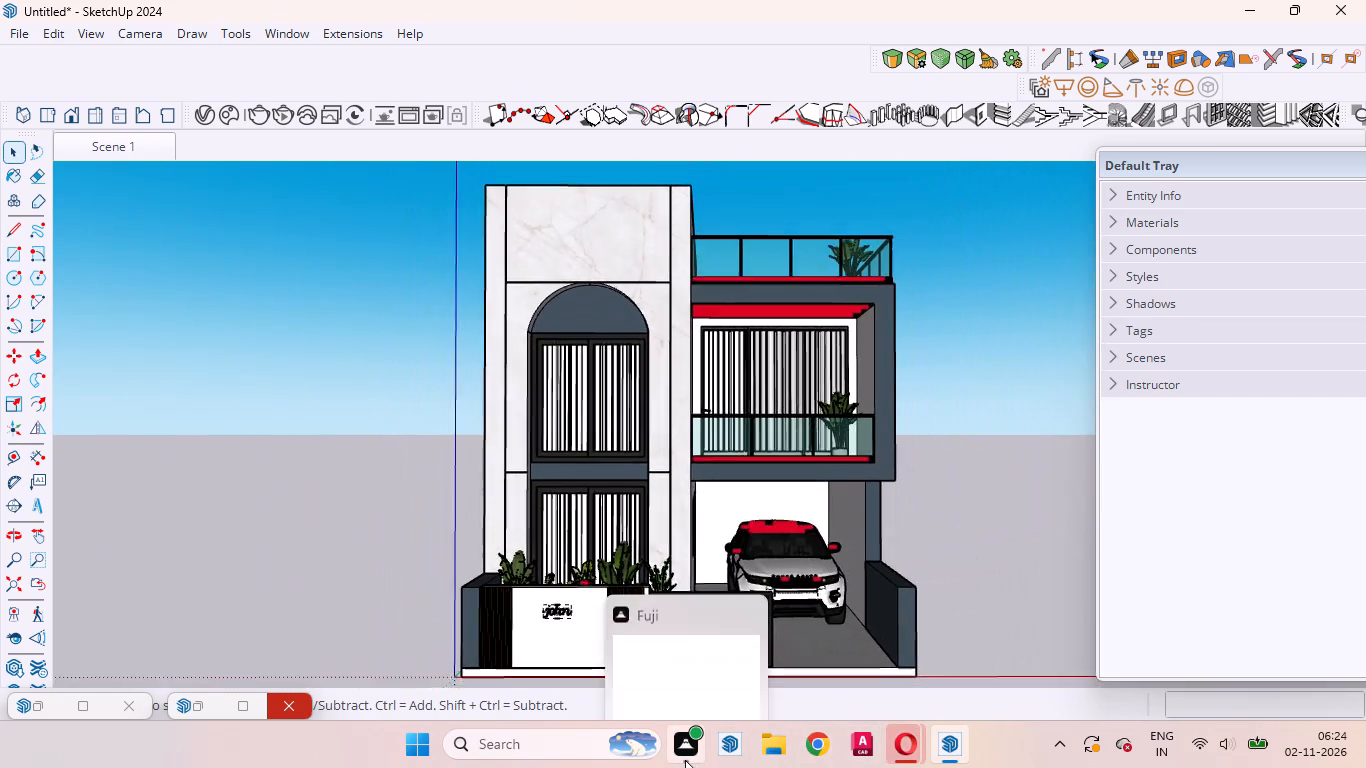
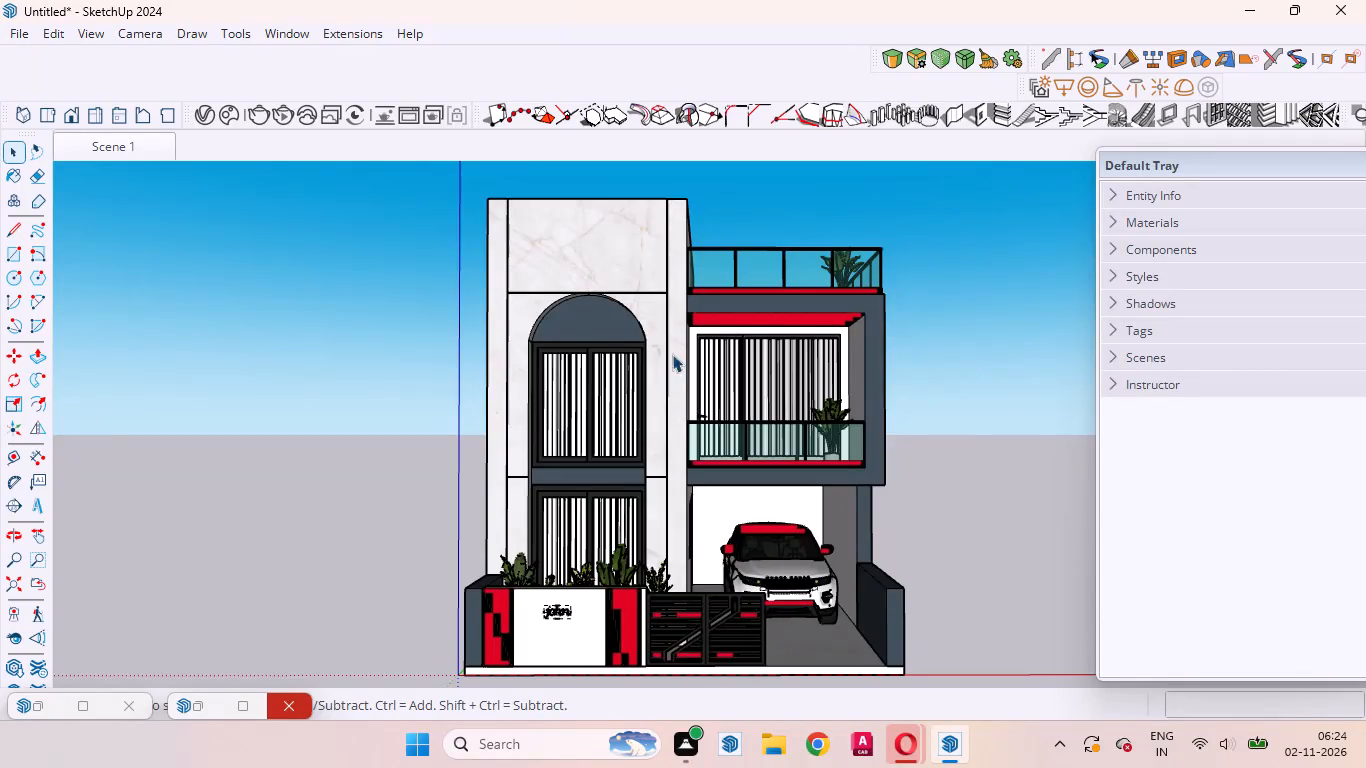
Examine the groove joint on the marble tower and the overall house front, ending on the saved Scene 1 view.
scroll(648, 247, up, 8)
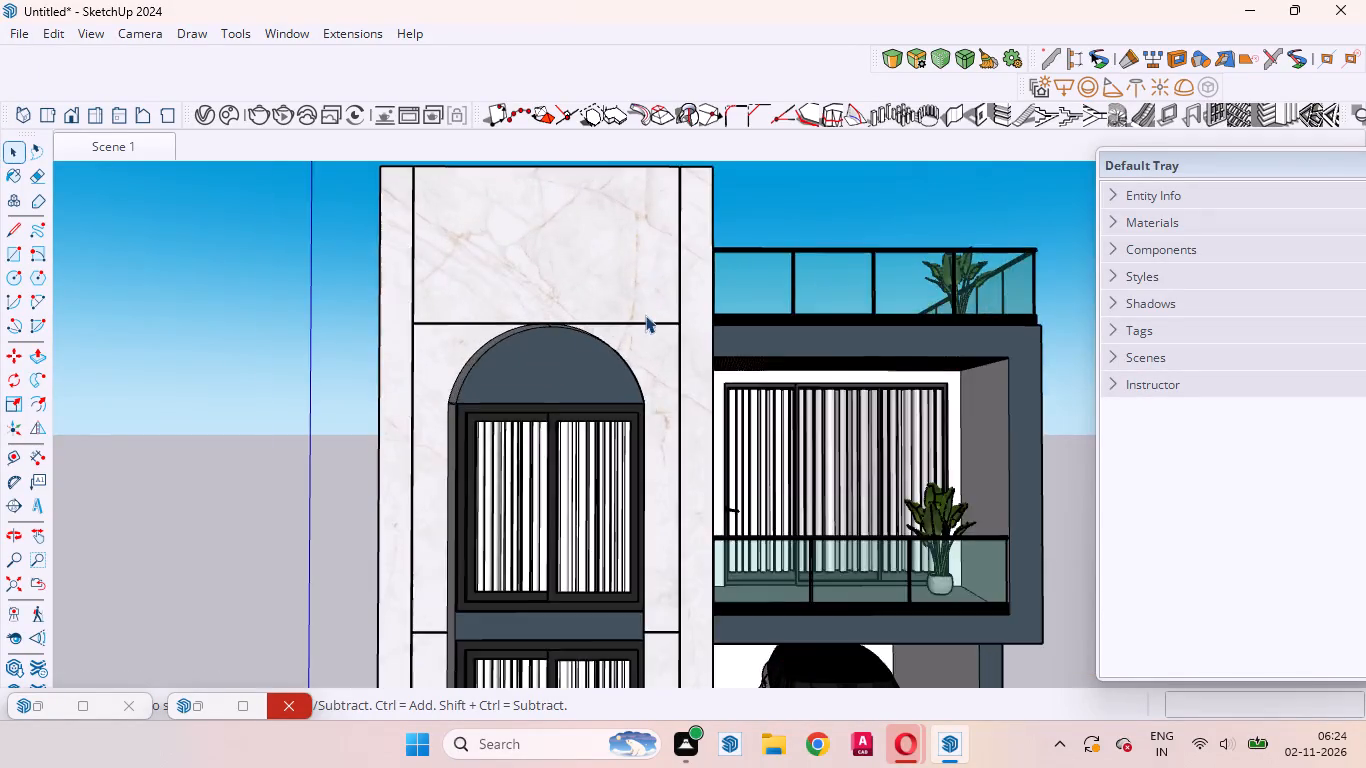
scroll(645, 315, up, 20)
scroll(645, 315, up, 1)
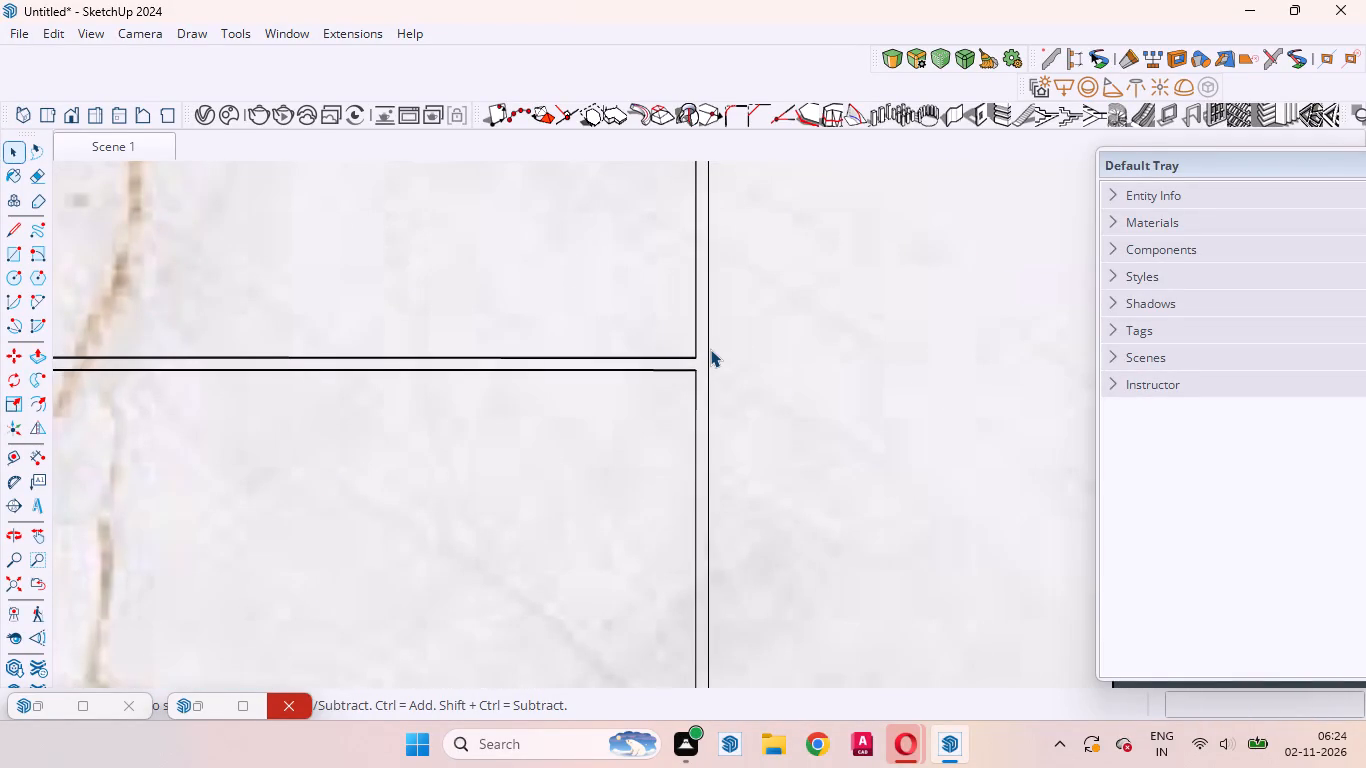
scroll(709, 350, up, 20)
scroll(709, 350, up, 2)
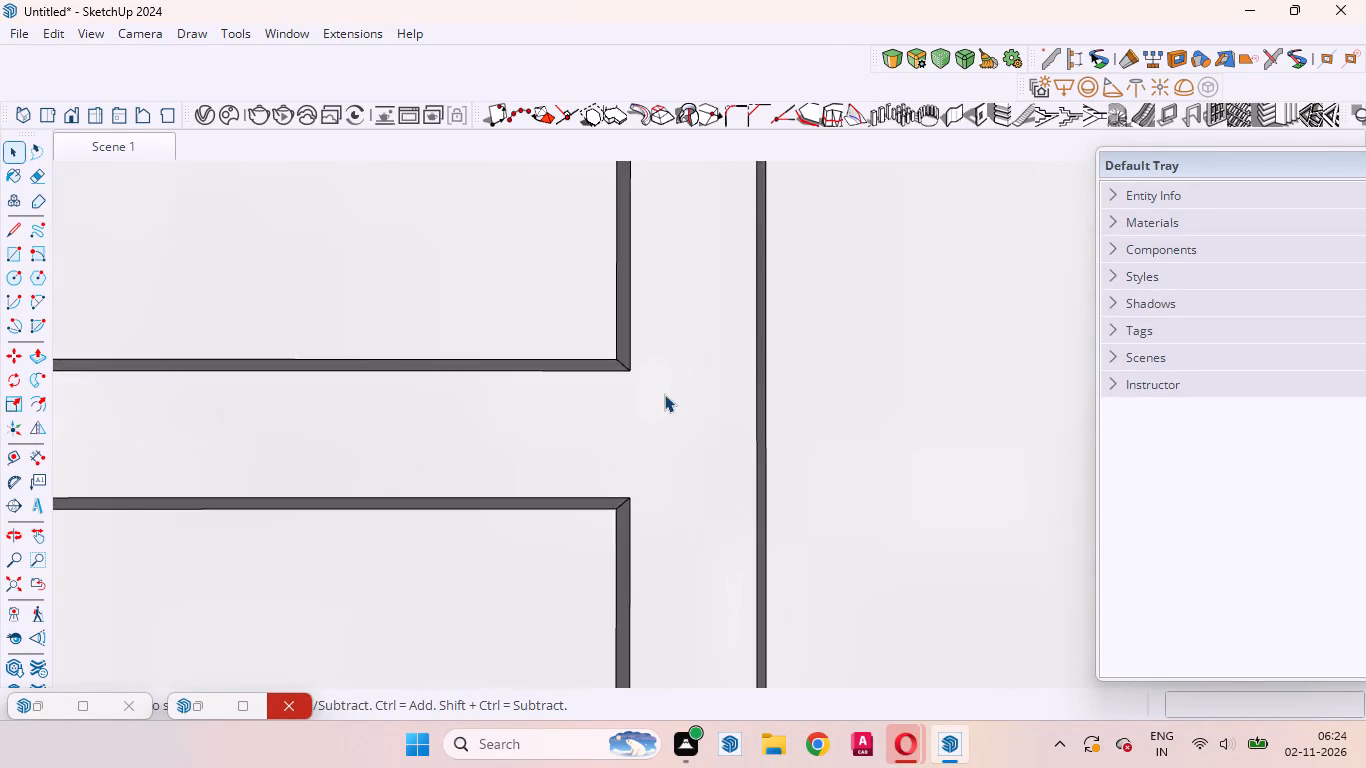
middle_drag(664, 394, 738, 501)
scroll(721, 502, down, 15)
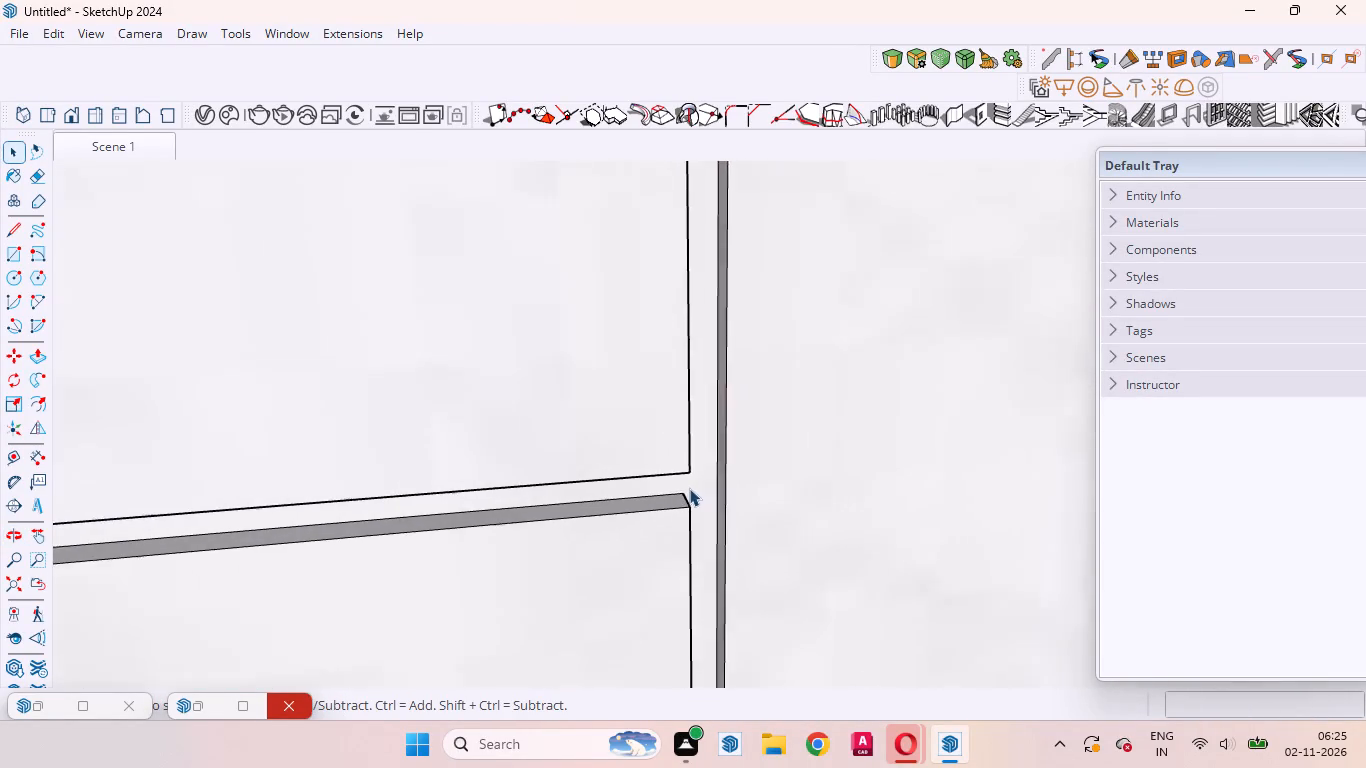
scroll(689, 488, down, 20)
scroll(689, 488, down, 18)
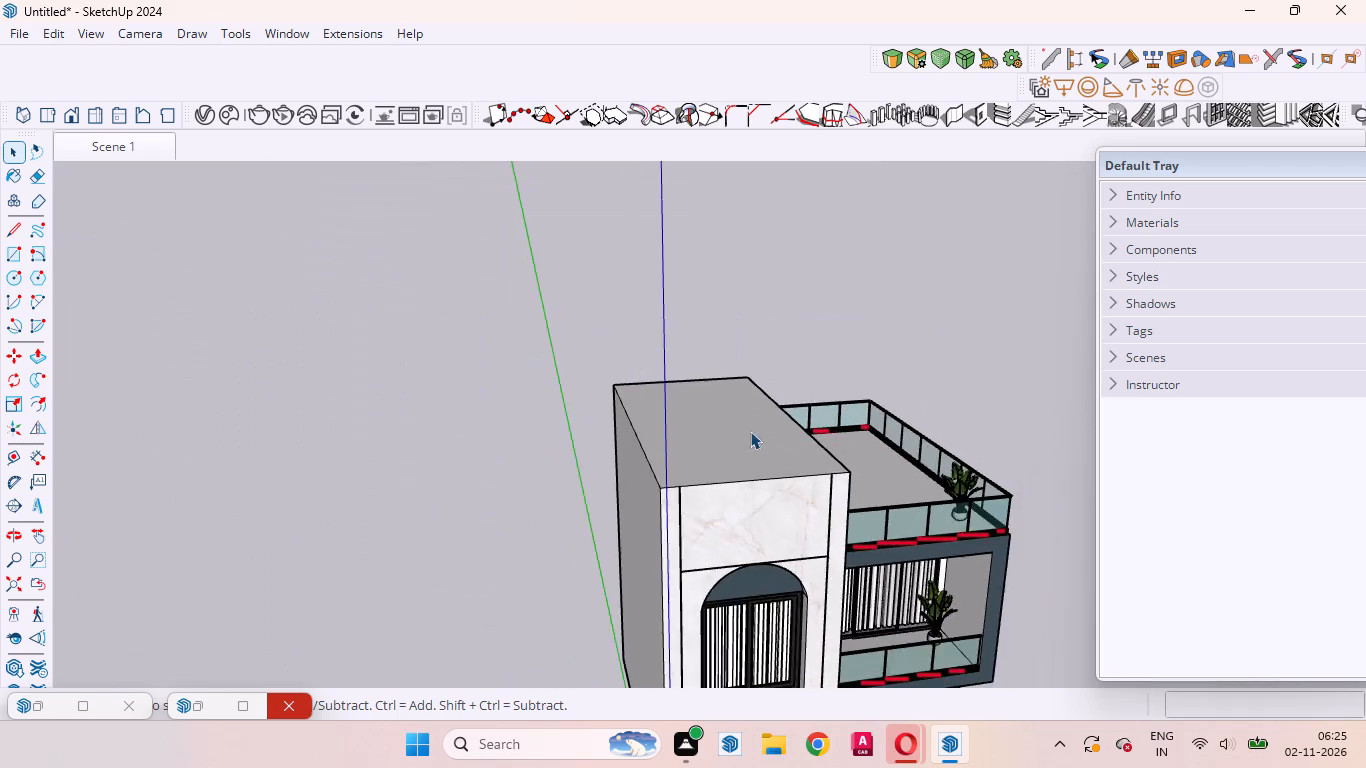
scroll(750, 431, down, 6)
click(1018, 602)
scroll(966, 681, up, 7)
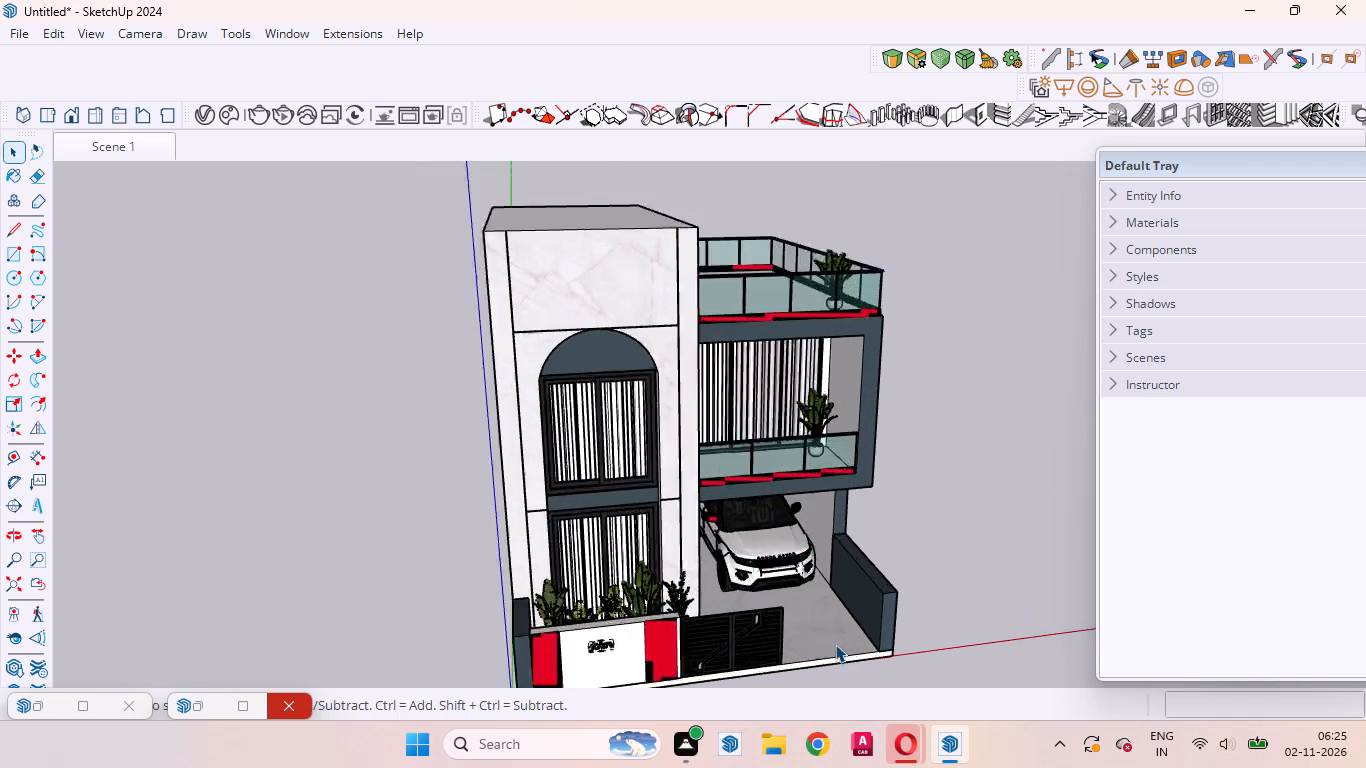
scroll(835, 644, up, 5)
middle_drag(830, 642, 754, 385)
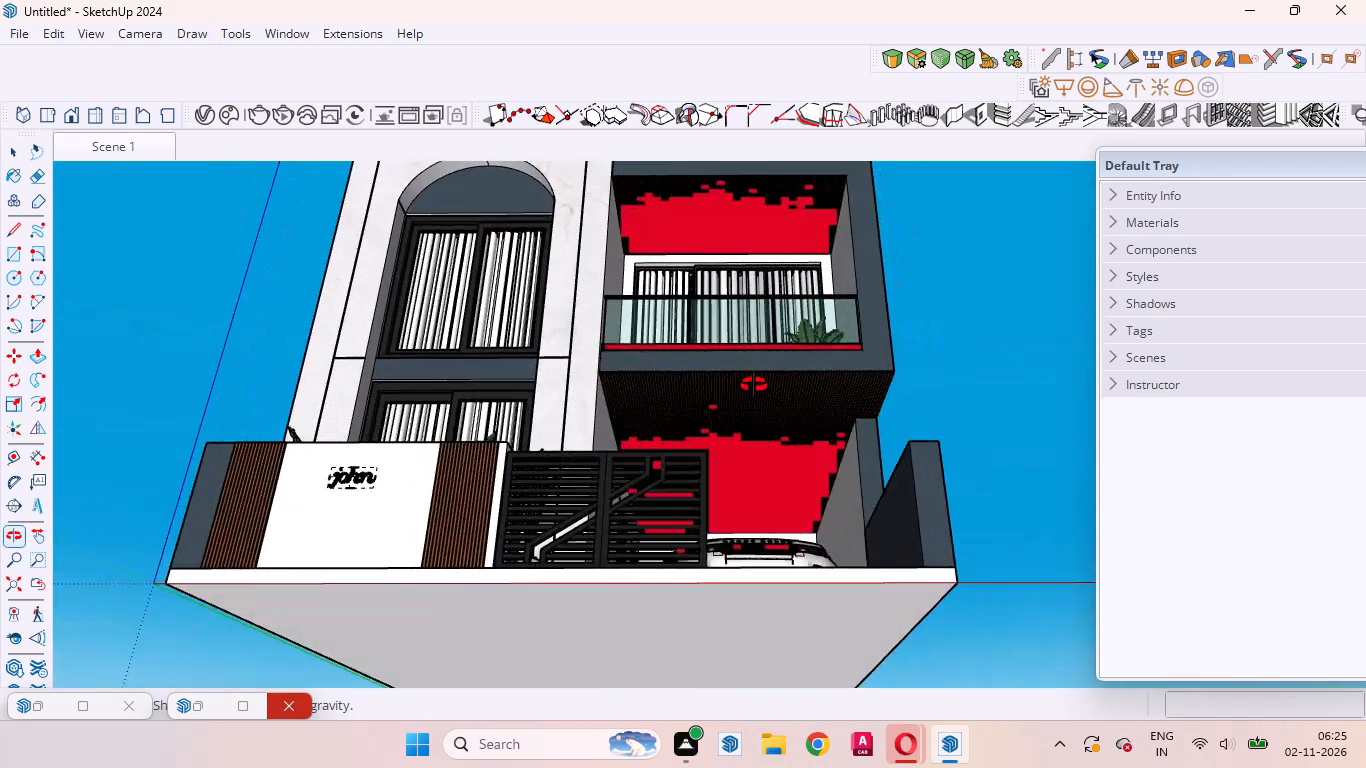
middle_drag(754, 385, 764, 469)
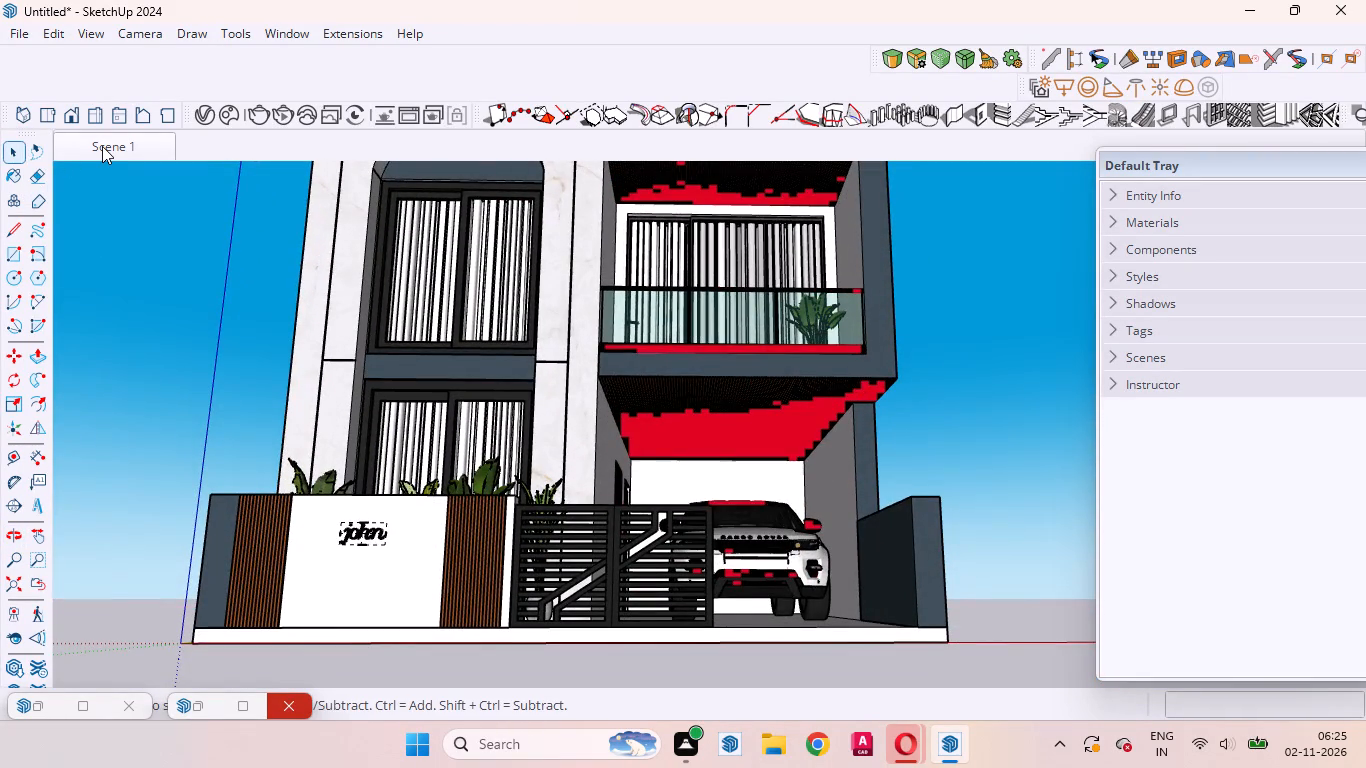
click(102, 146)
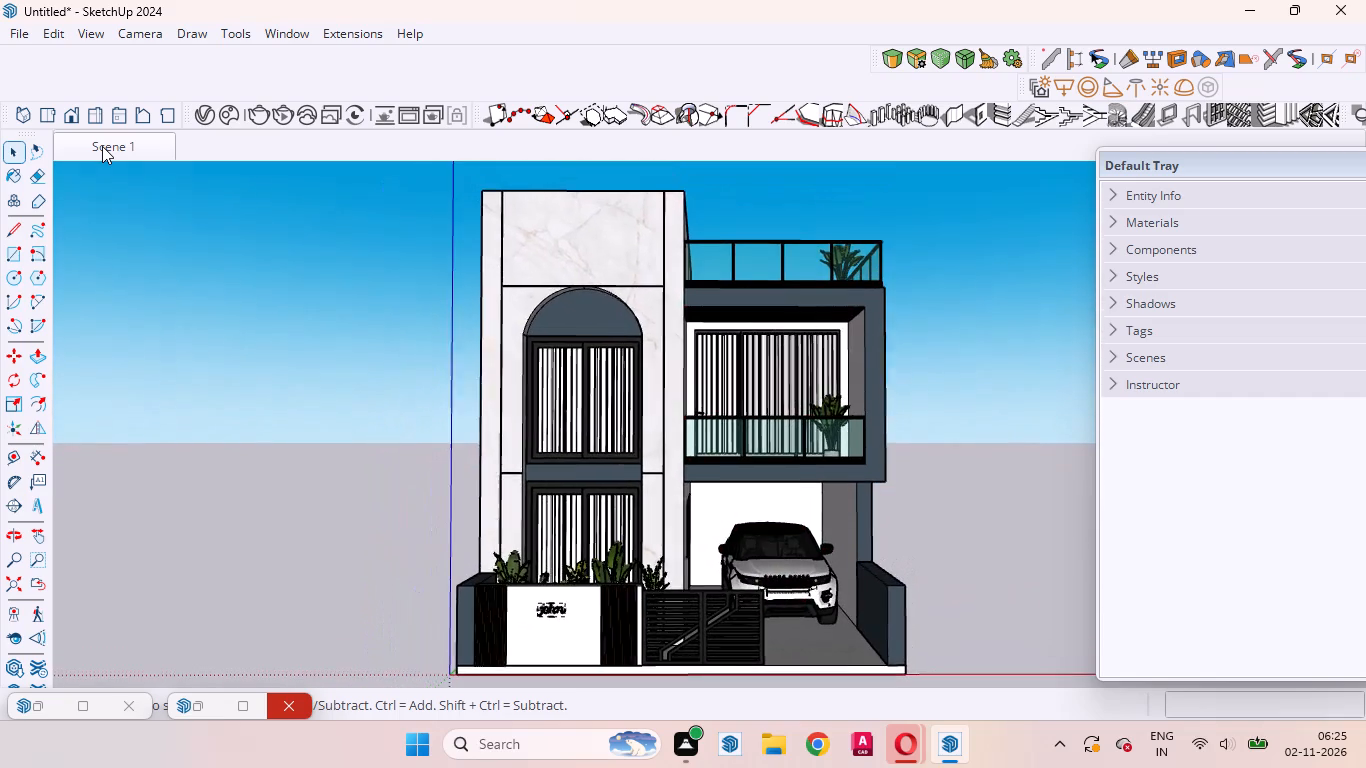
Examine where the horizontal groove meets the arch top and the vertical groove on the marble tower.
scroll(665, 301, up, 4)
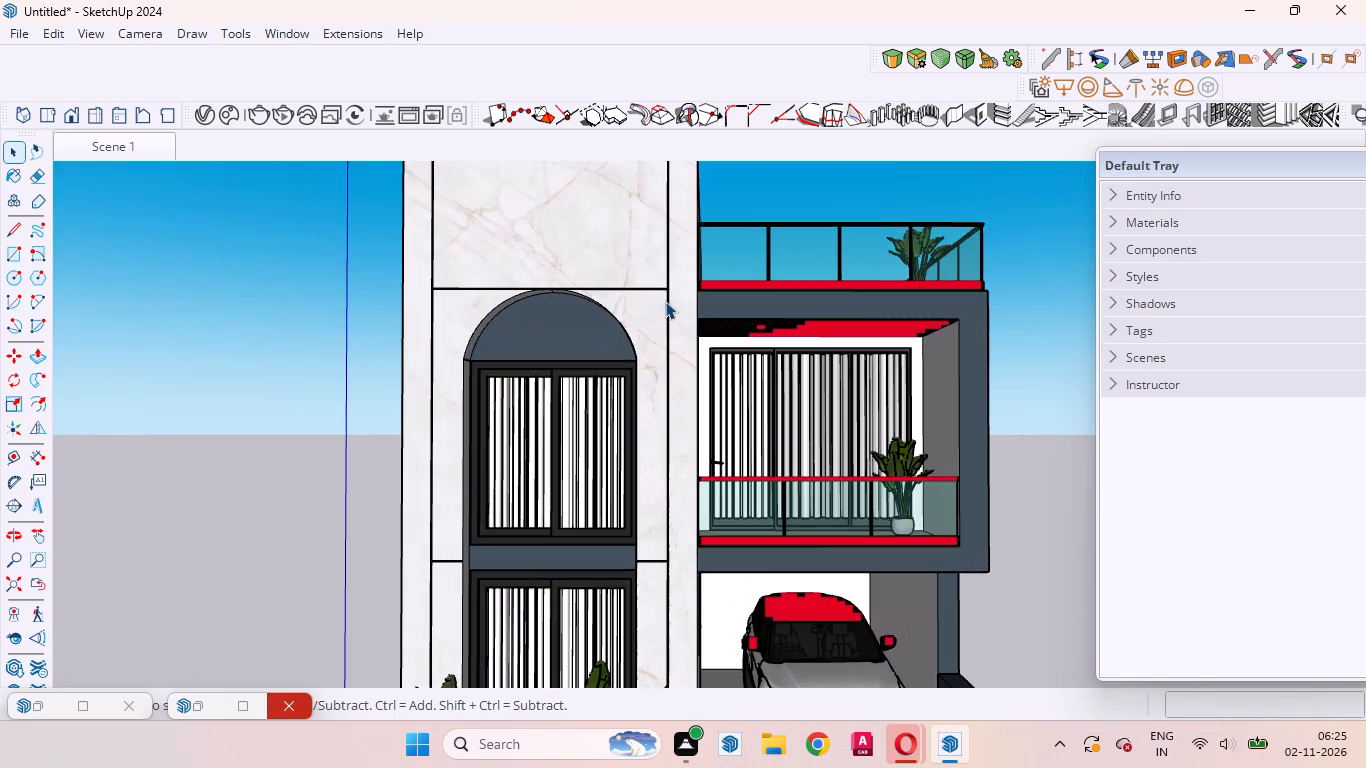
scroll(663, 284, up, 20)
scroll(663, 284, up, 5)
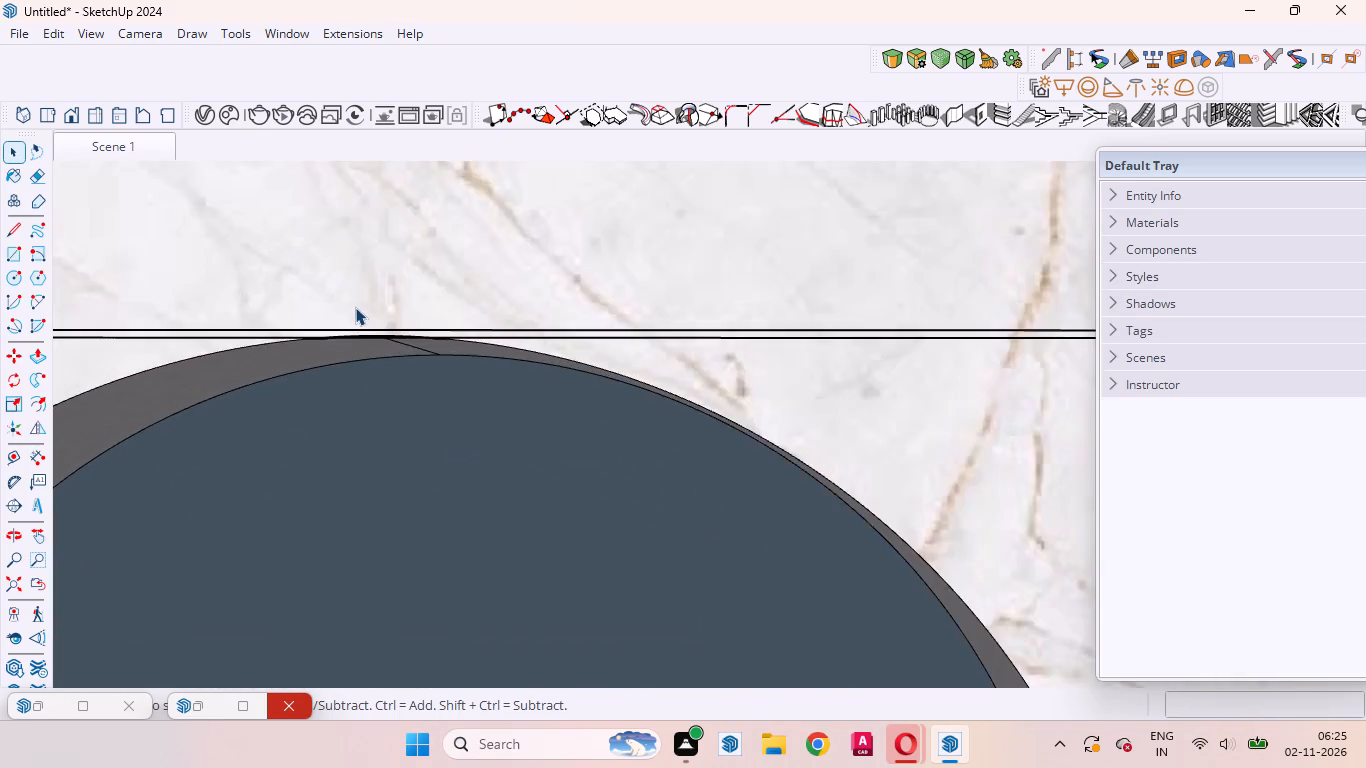
scroll(355, 307, up, 12)
middle_drag(423, 373, 438, 607)
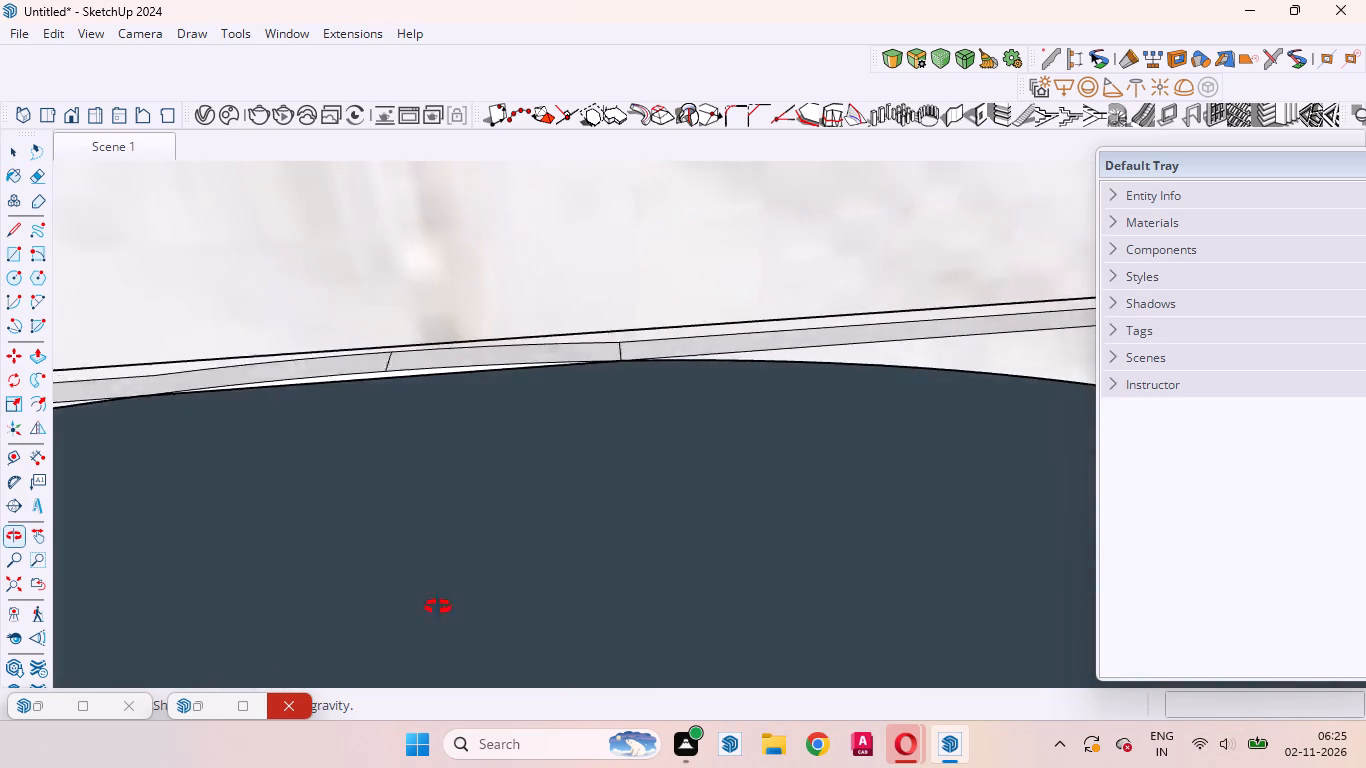
middle_drag(438, 607, 749, 206)
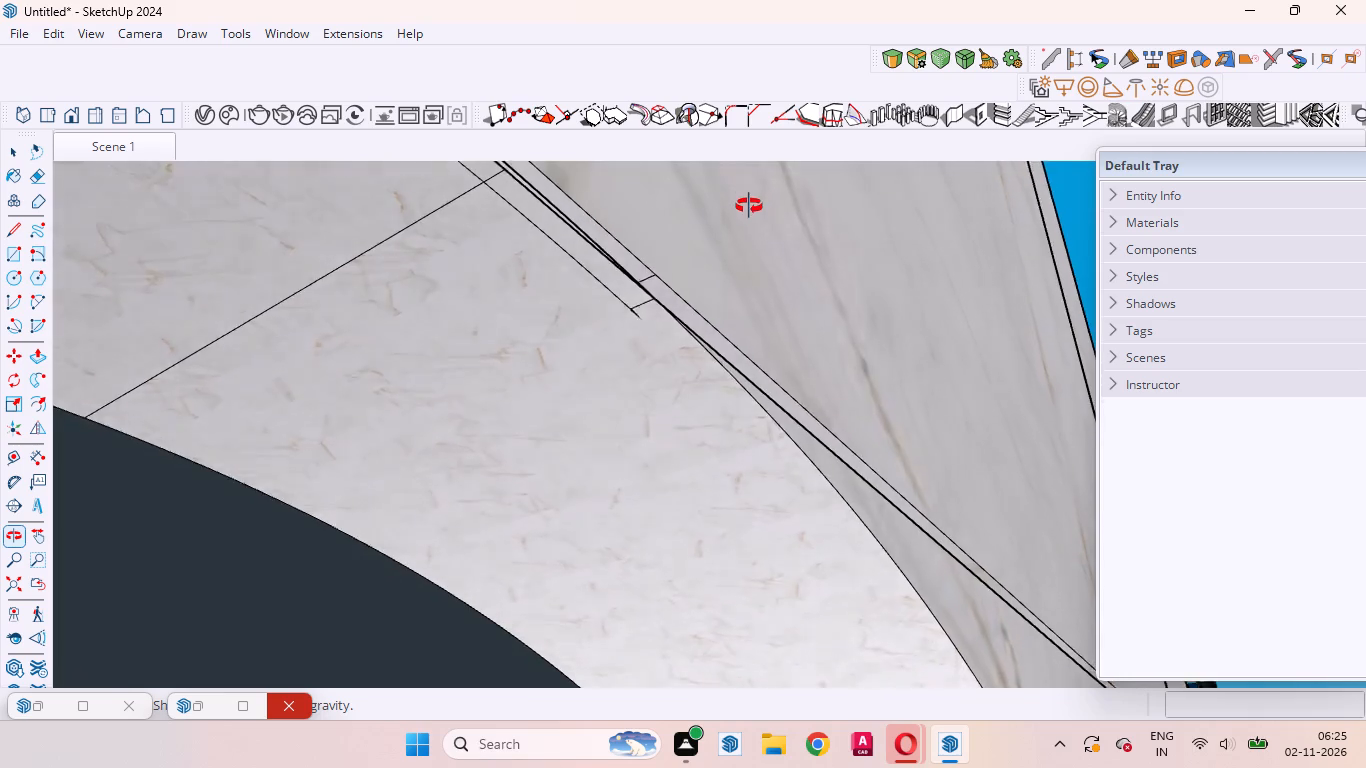
middle_drag(749, 206, 541, 373)
scroll(540, 375, up, 1)
scroll(539, 375, down, 2)
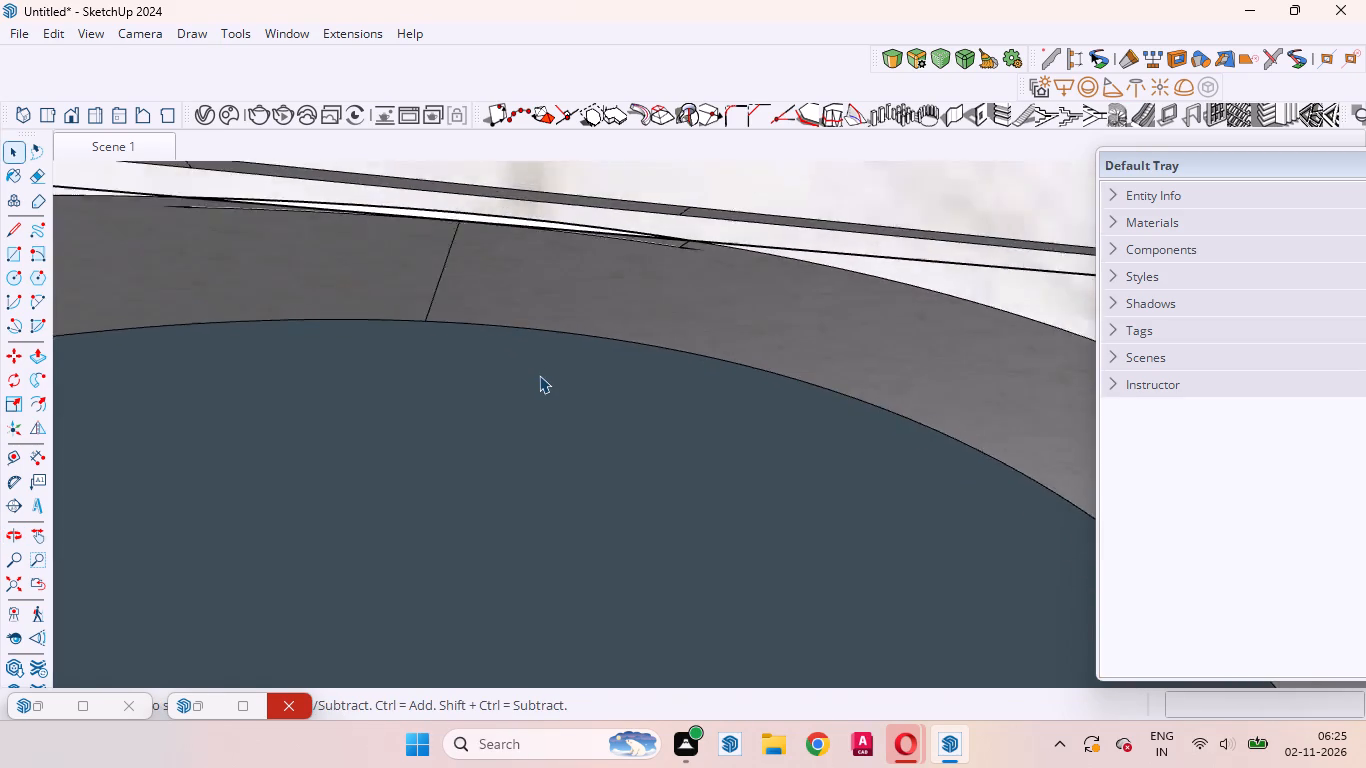
scroll(539, 375, down, 20)
scroll(539, 375, down, 5)
scroll(717, 397, up, 6)
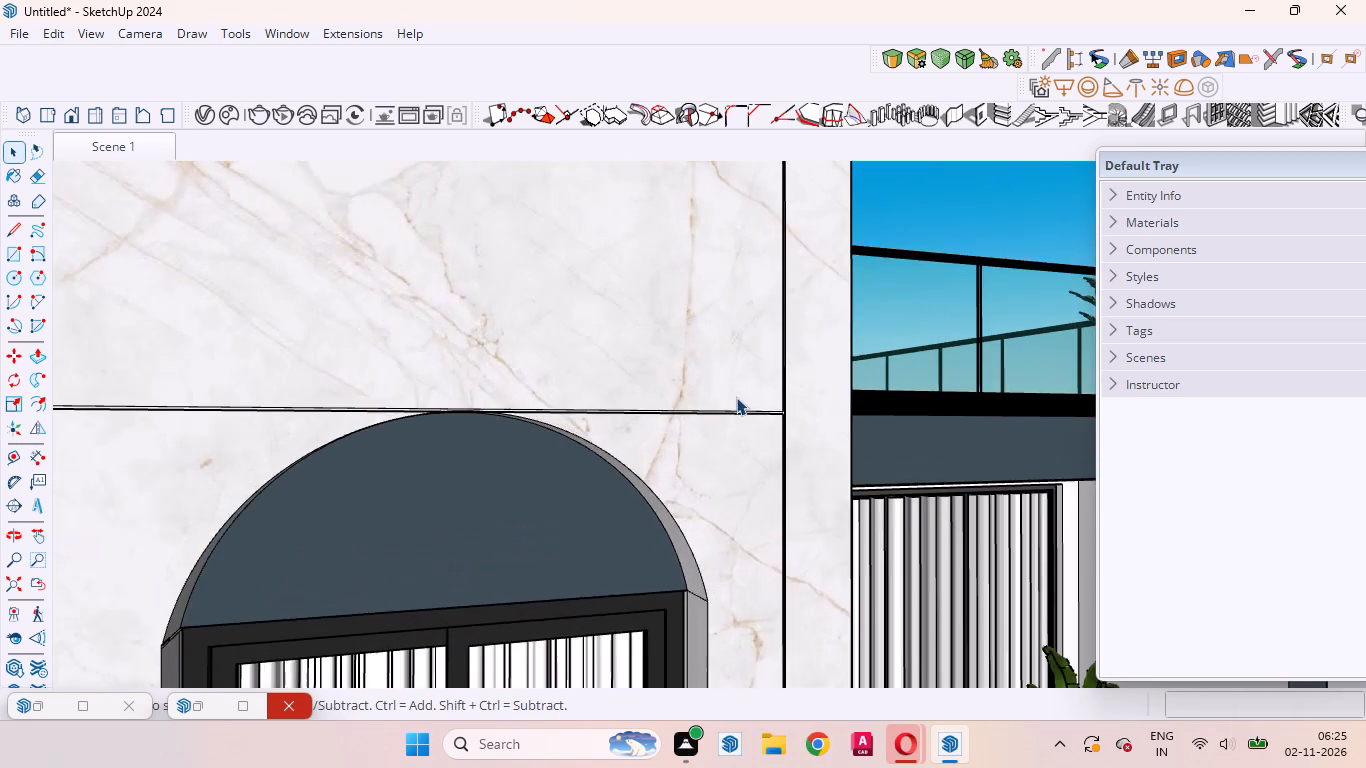
scroll(736, 397, up, 20)
scroll(736, 397, up, 7)
click(849, 430)
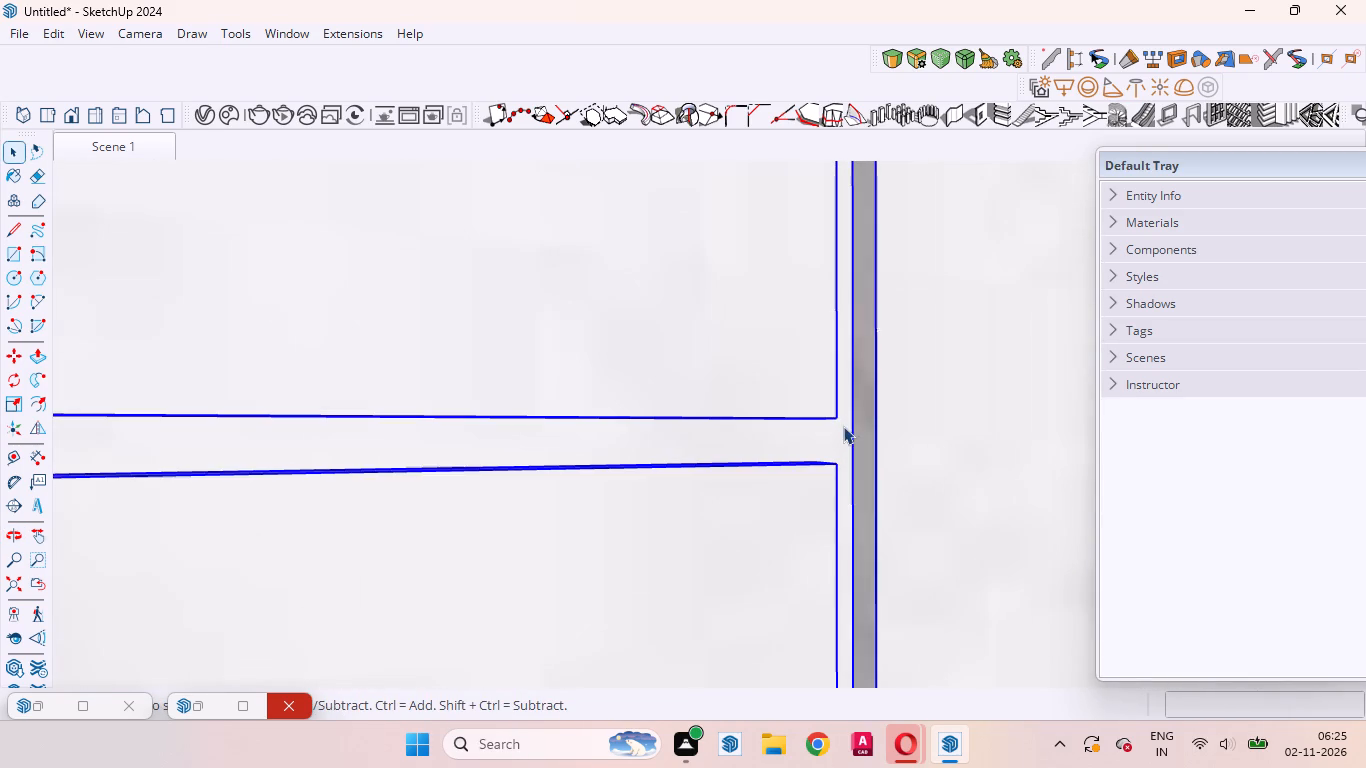
middle_drag(852, 444, 420, 256)
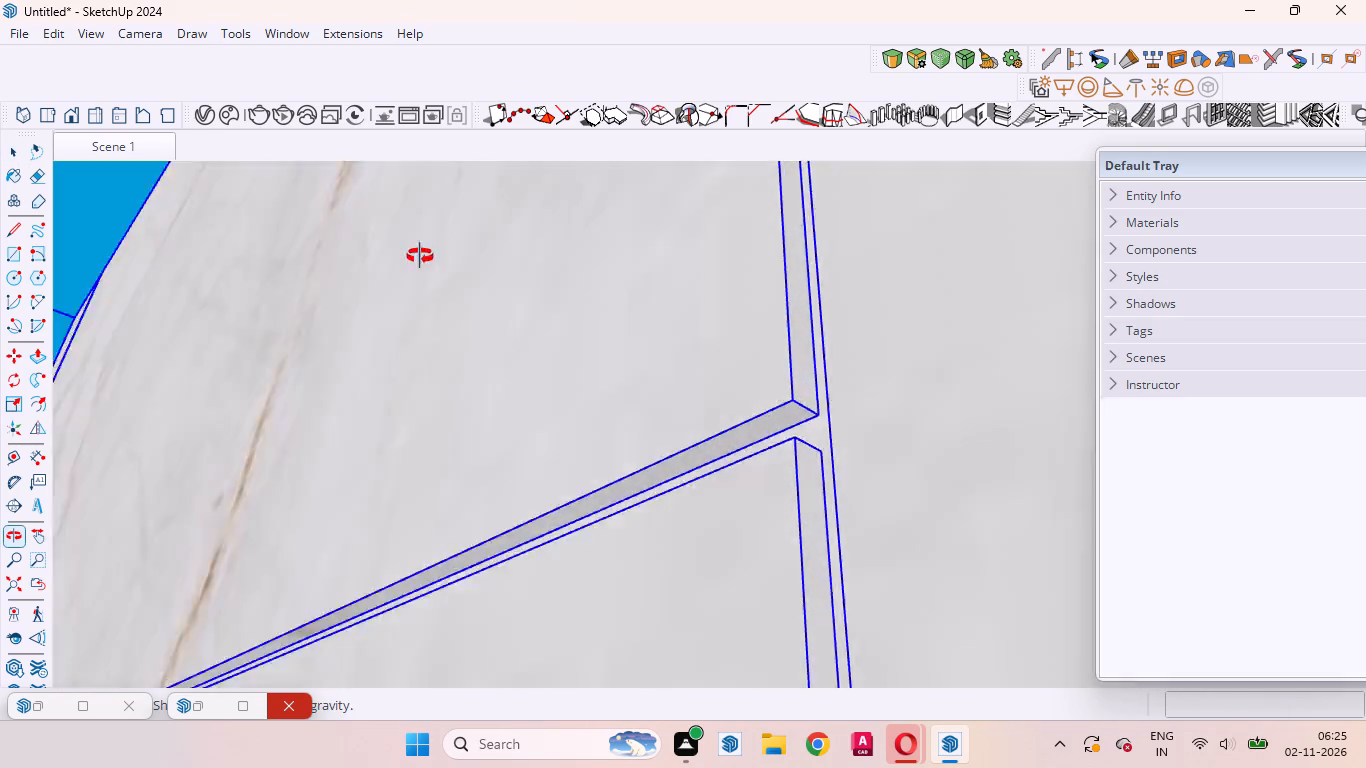
middle_drag(420, 256, 620, 408)
scroll(623, 408, down, 10)
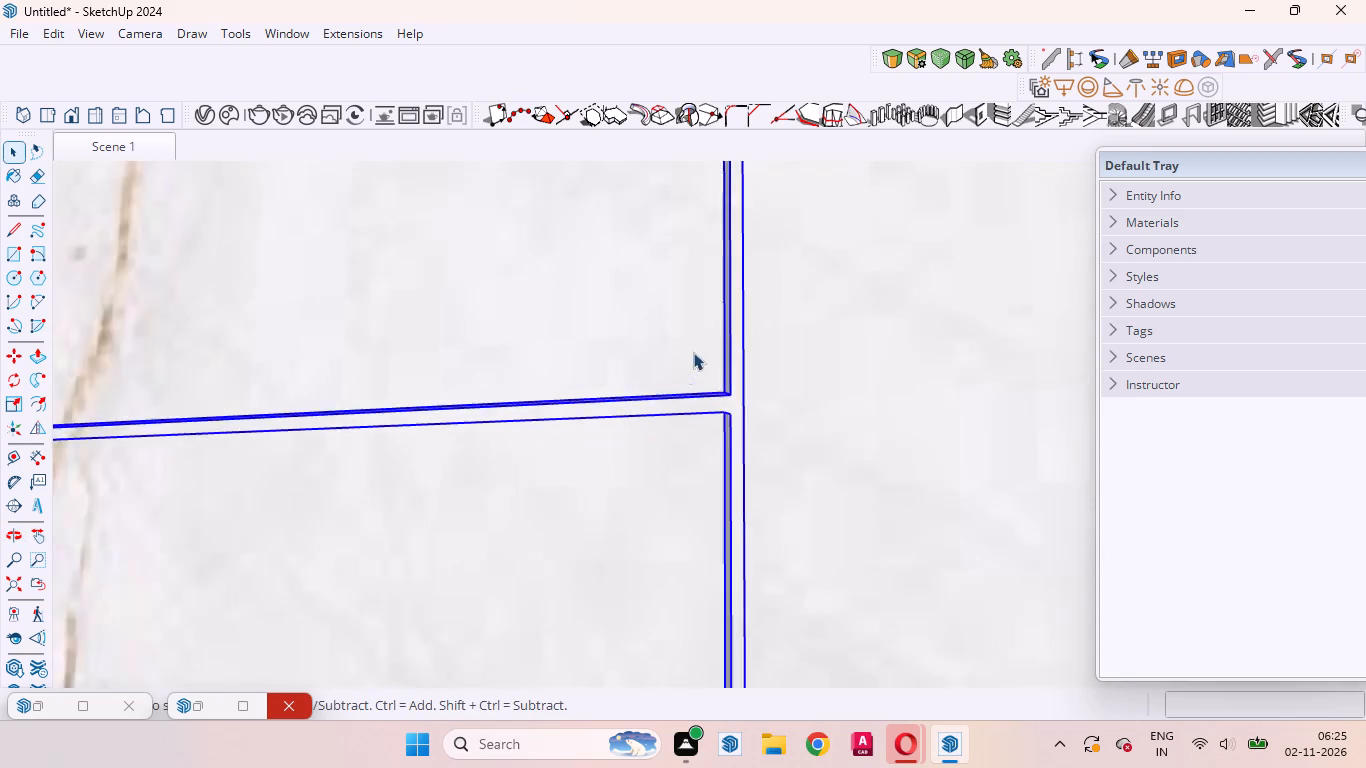
scroll(693, 352, down, 14)
scroll(806, 349, up, 1)
scroll(806, 349, down, 20)
scroll(806, 349, down, 8)
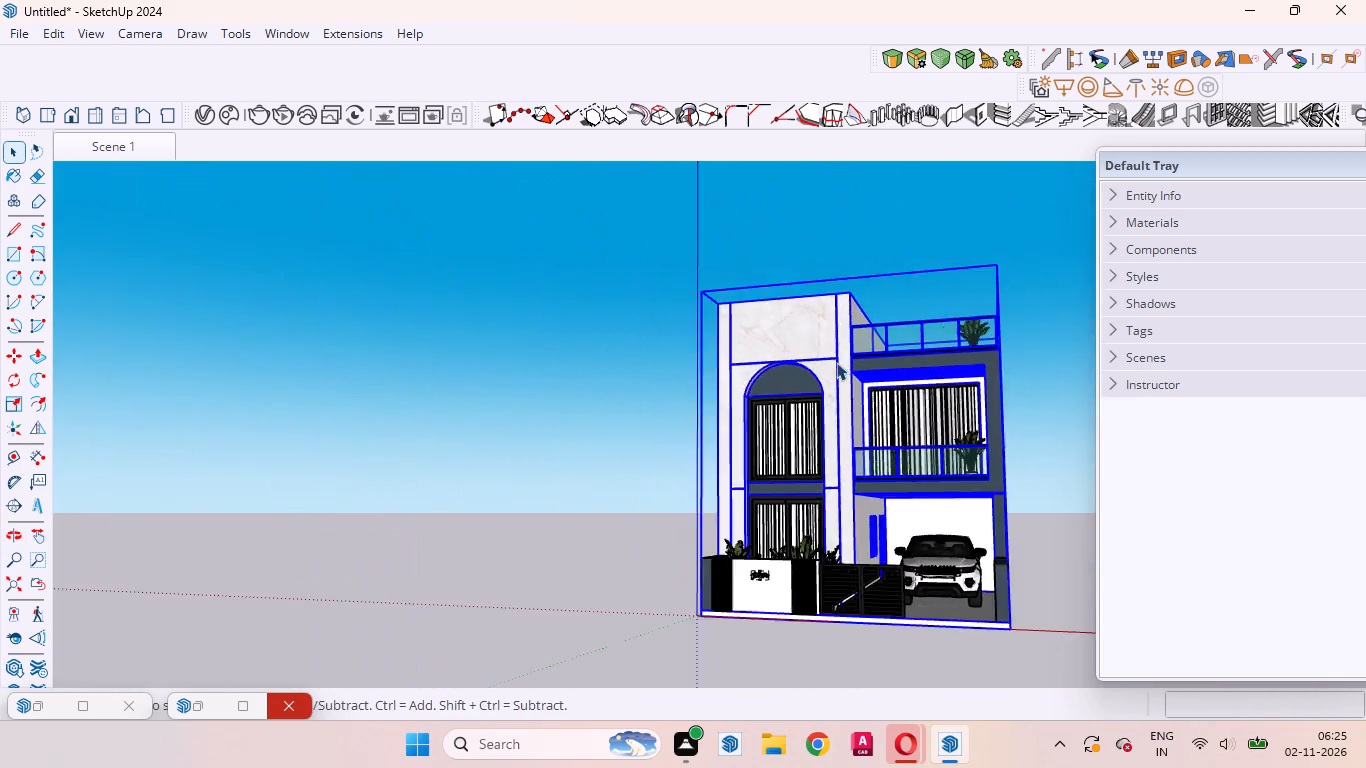
scroll(836, 362, down, 7)
Clear the selection and examine the car porch and front compound, ending on the saved Scene 1 view.
click(1038, 458)
click(1038, 452)
scroll(882, 433, up, 7)
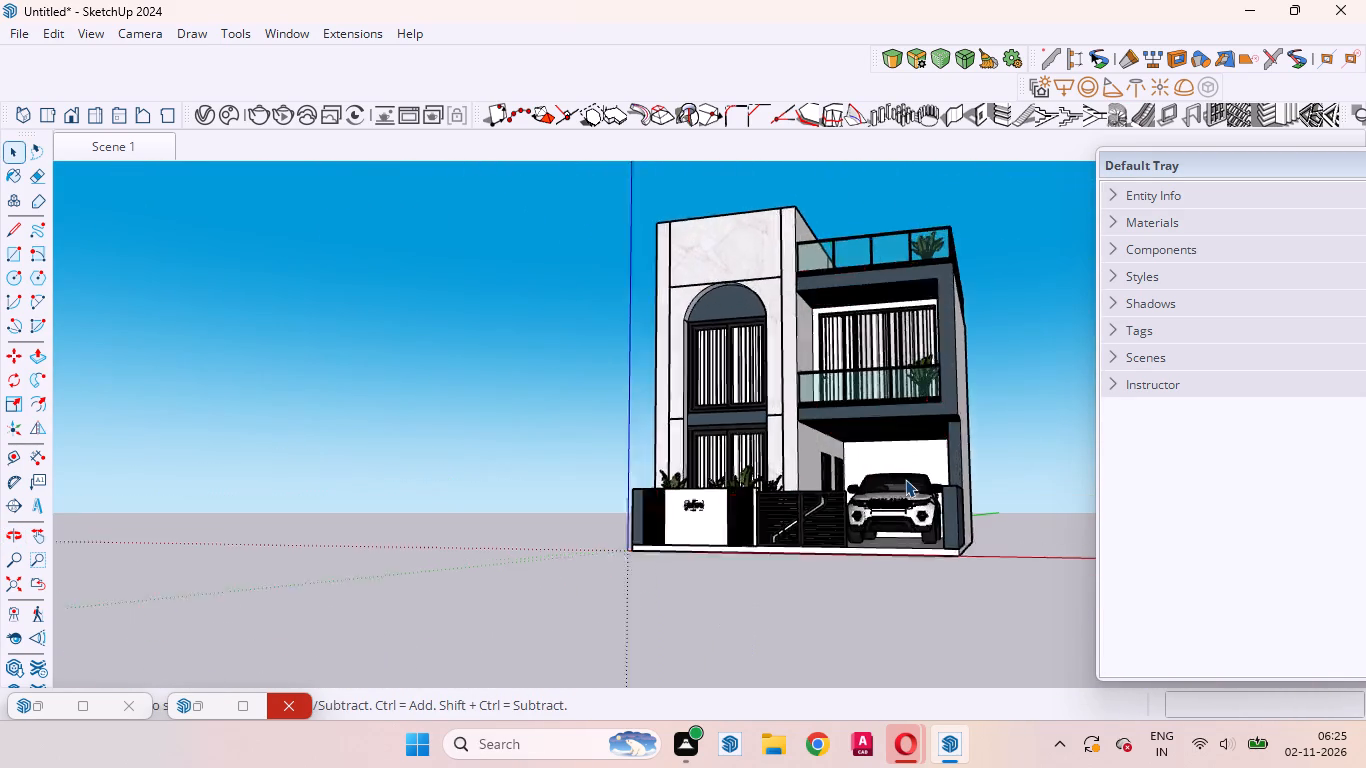
scroll(905, 479, up, 15)
middle_drag(852, 598, 922, 767)
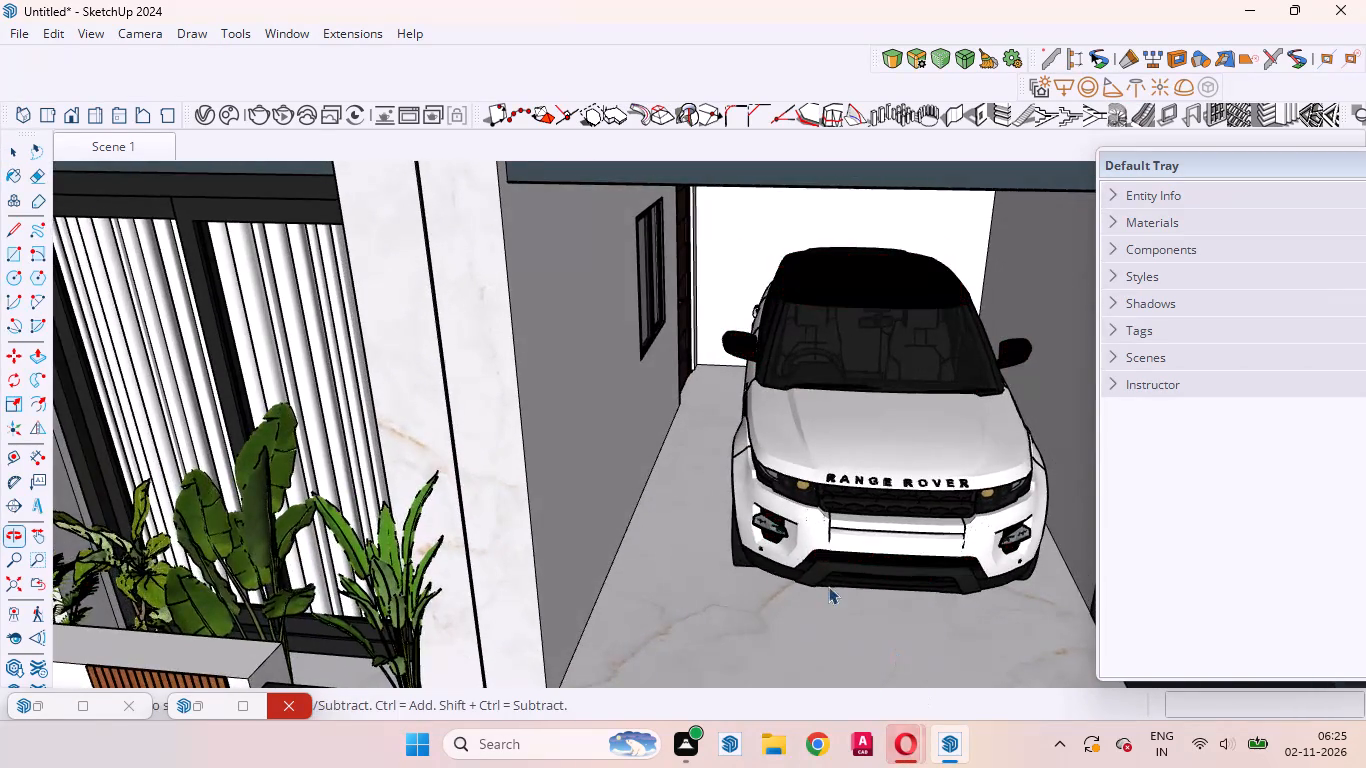
scroll(733, 498, down, 7)
scroll(670, 432, up, 1)
scroll(670, 432, down, 4)
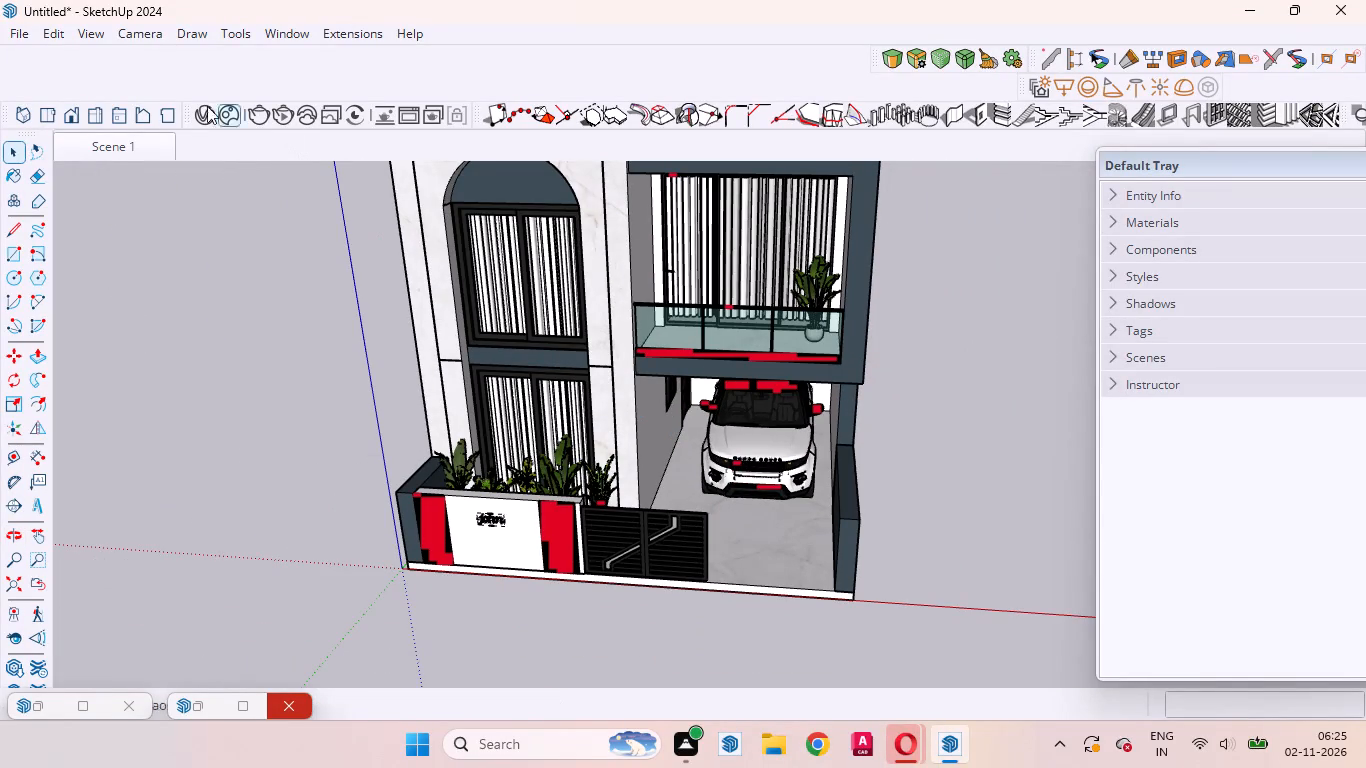
click(112, 155)
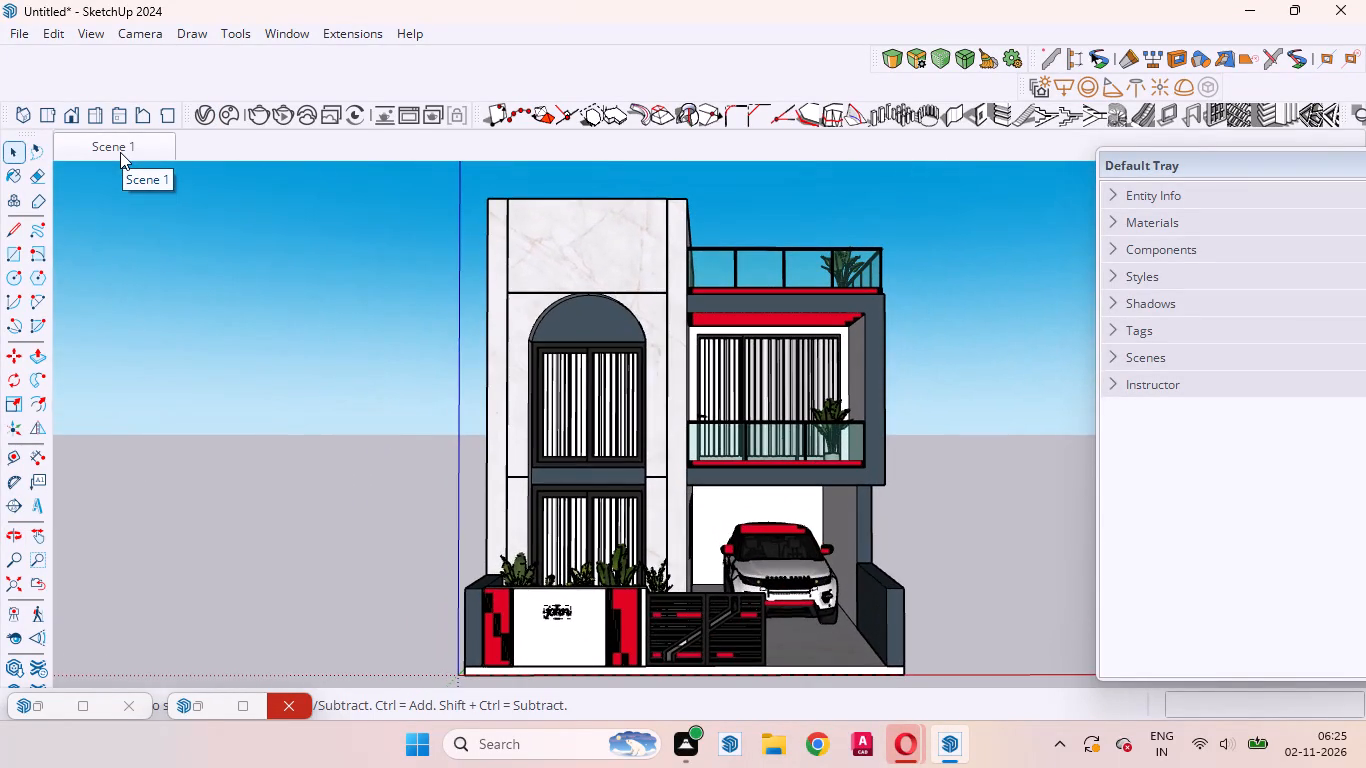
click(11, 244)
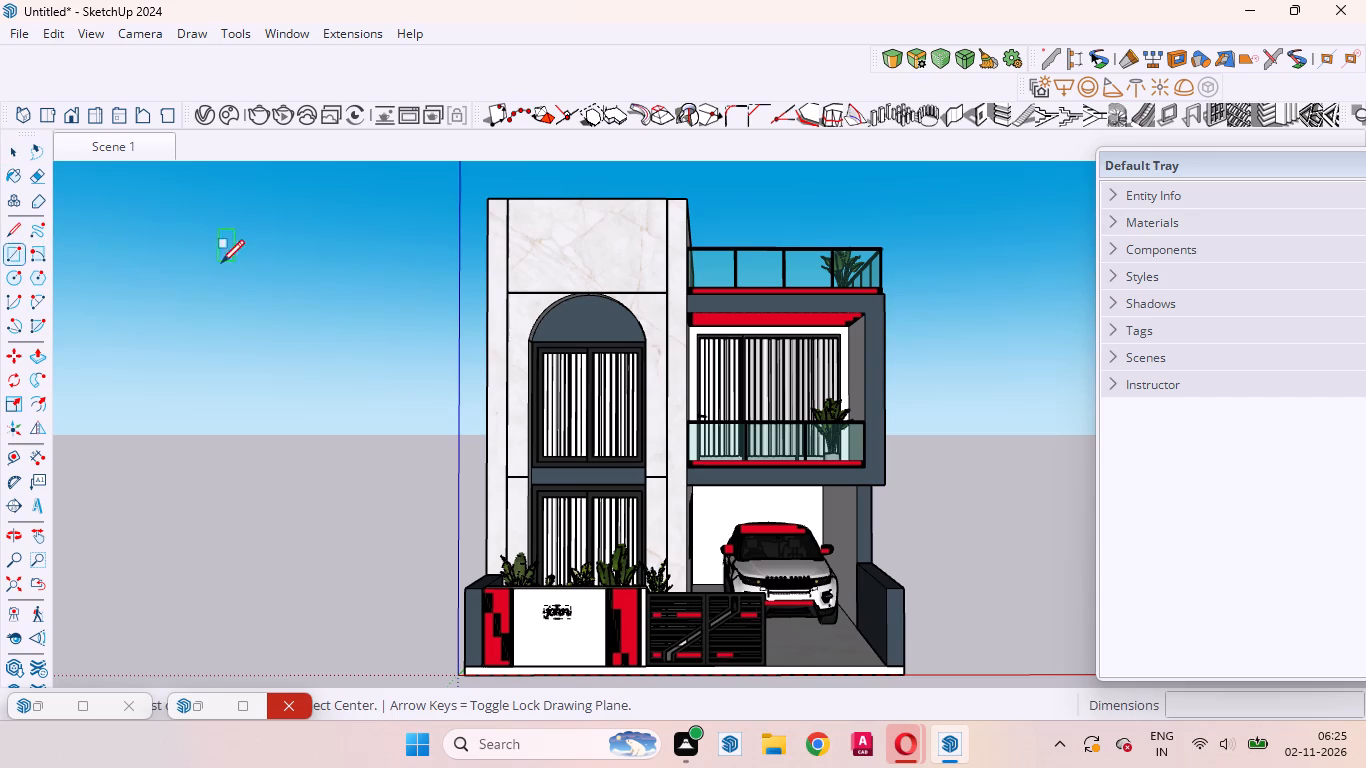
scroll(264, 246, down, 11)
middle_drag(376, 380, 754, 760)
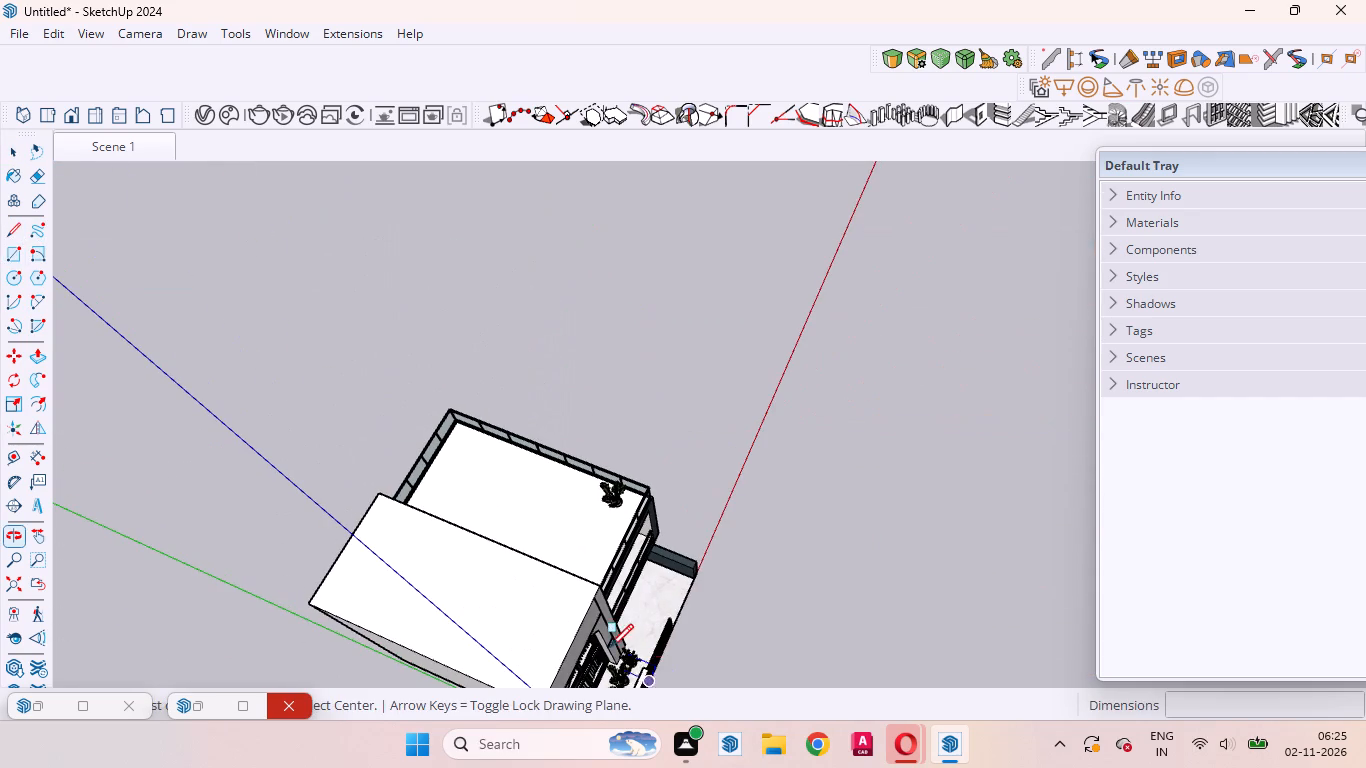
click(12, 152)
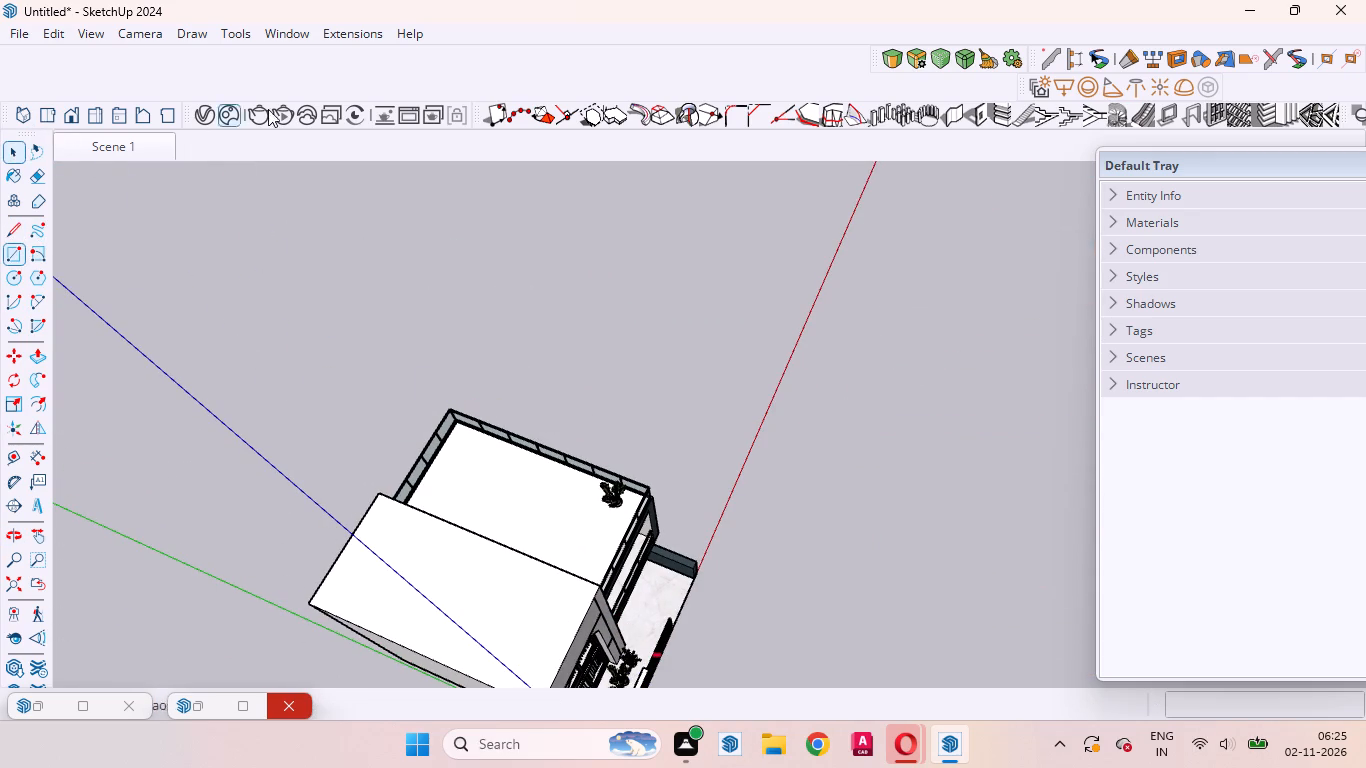
Search the 3D Warehouse models for "road".
click(287, 35)
click(331, 183)
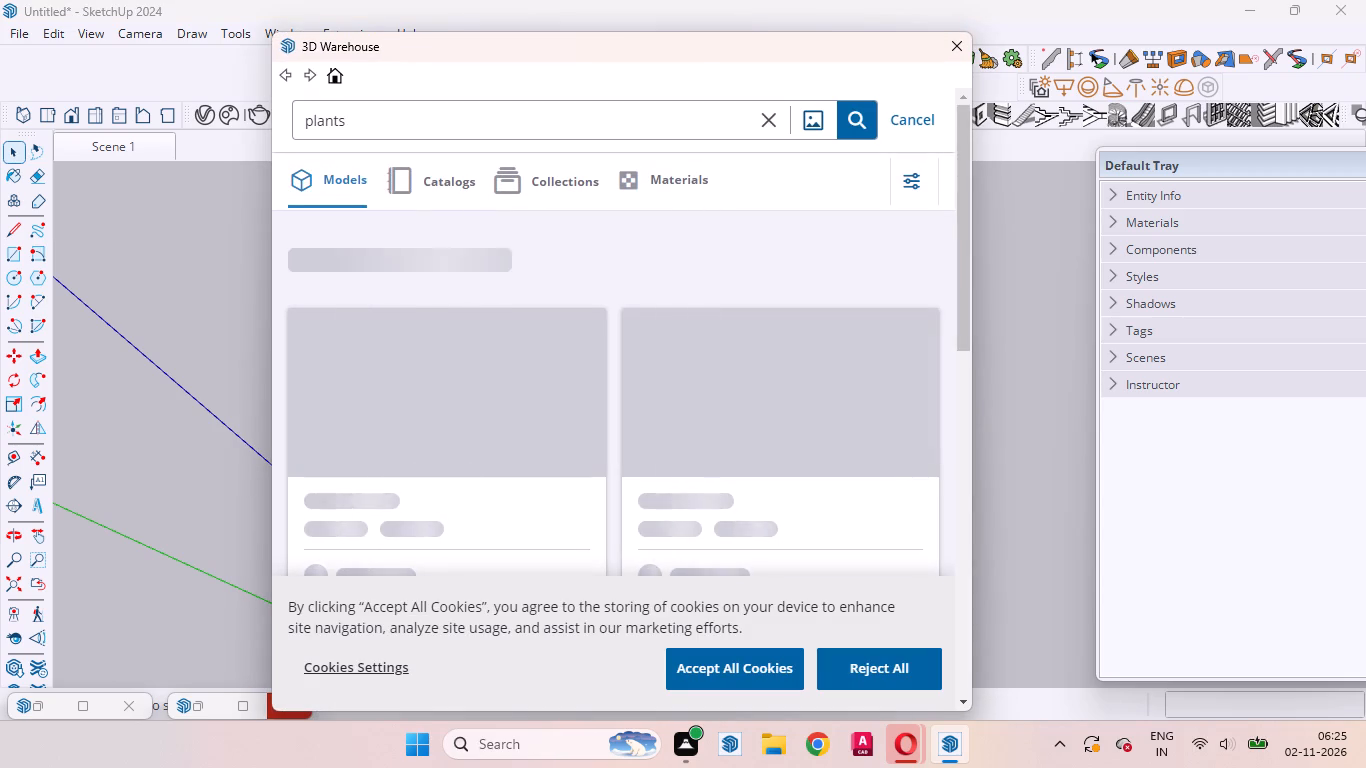
drag(377, 114, 269, 116)
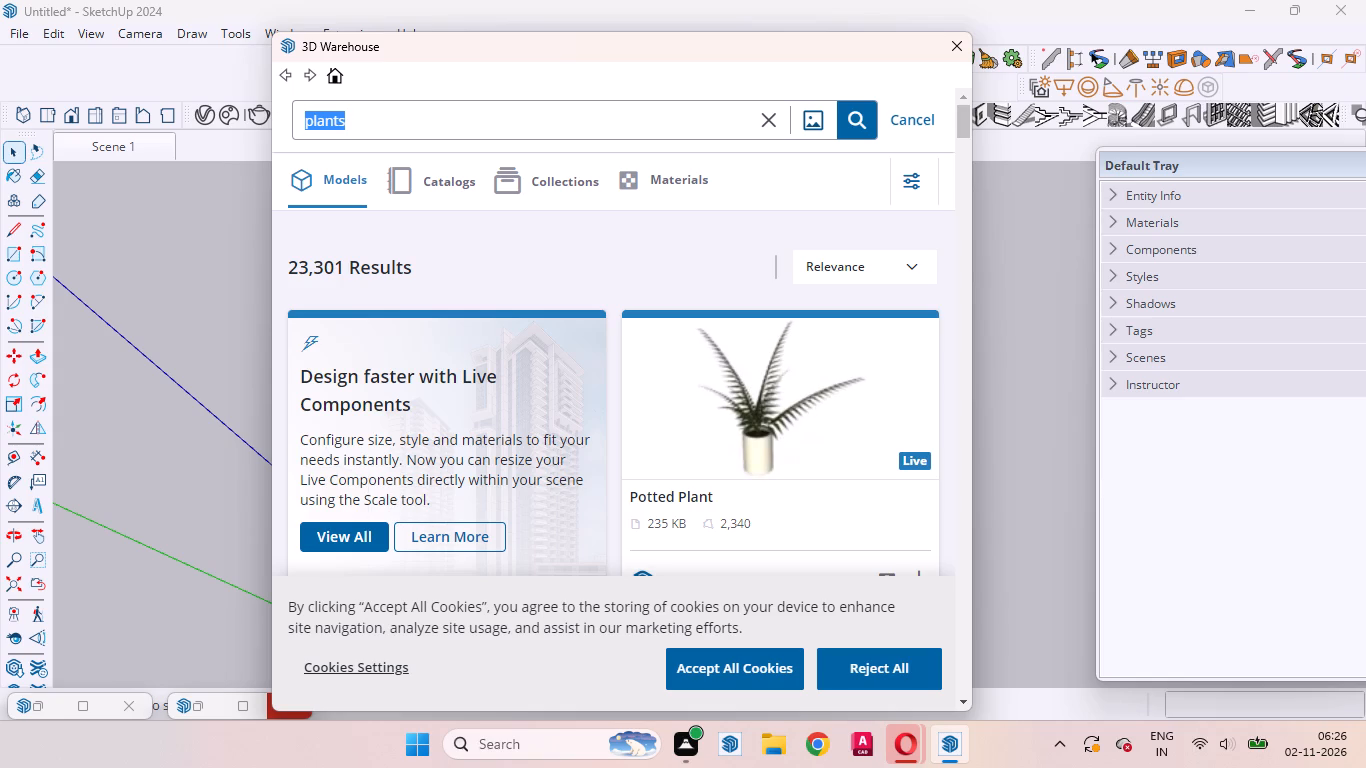
key(BackSpace)
key(d)
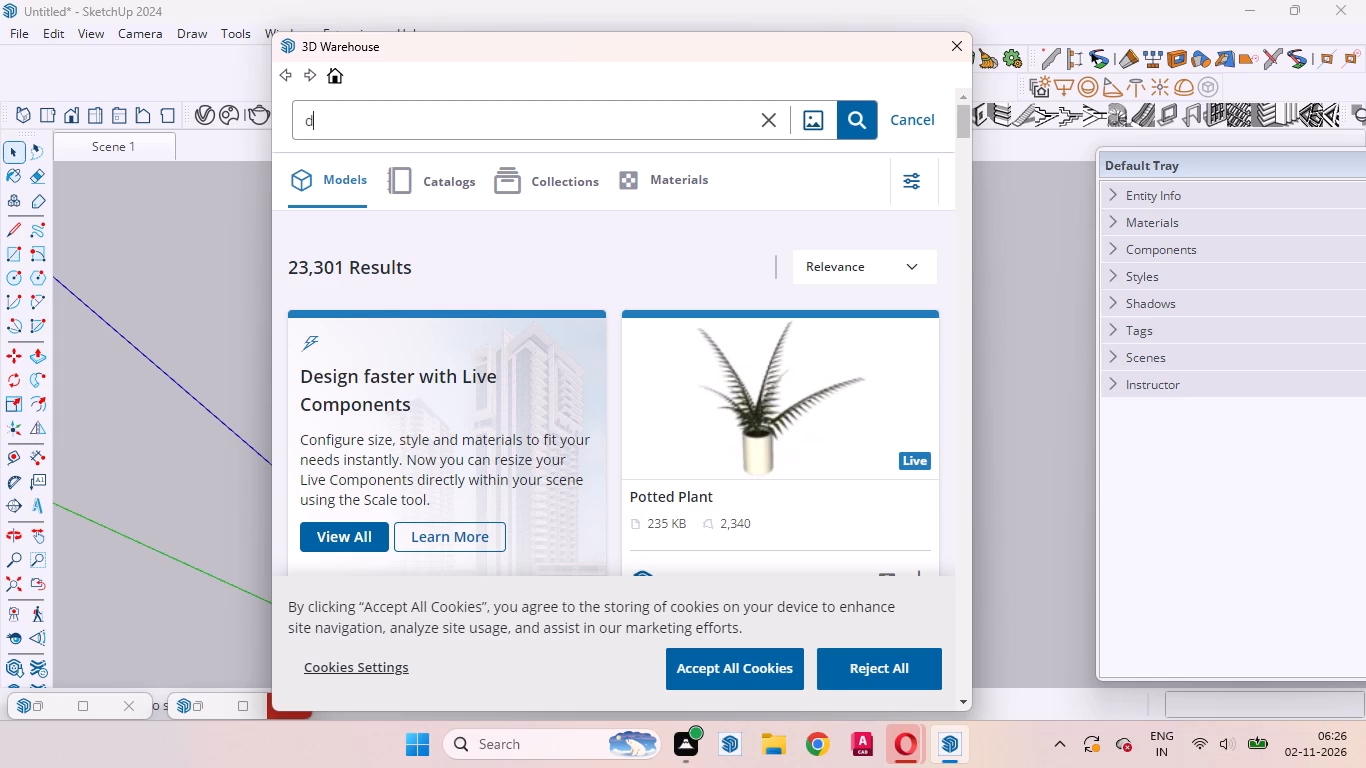
text(oor)
key(BackSpace)
key(BackSpace)
key(BackSpace)
key(BackSpace)
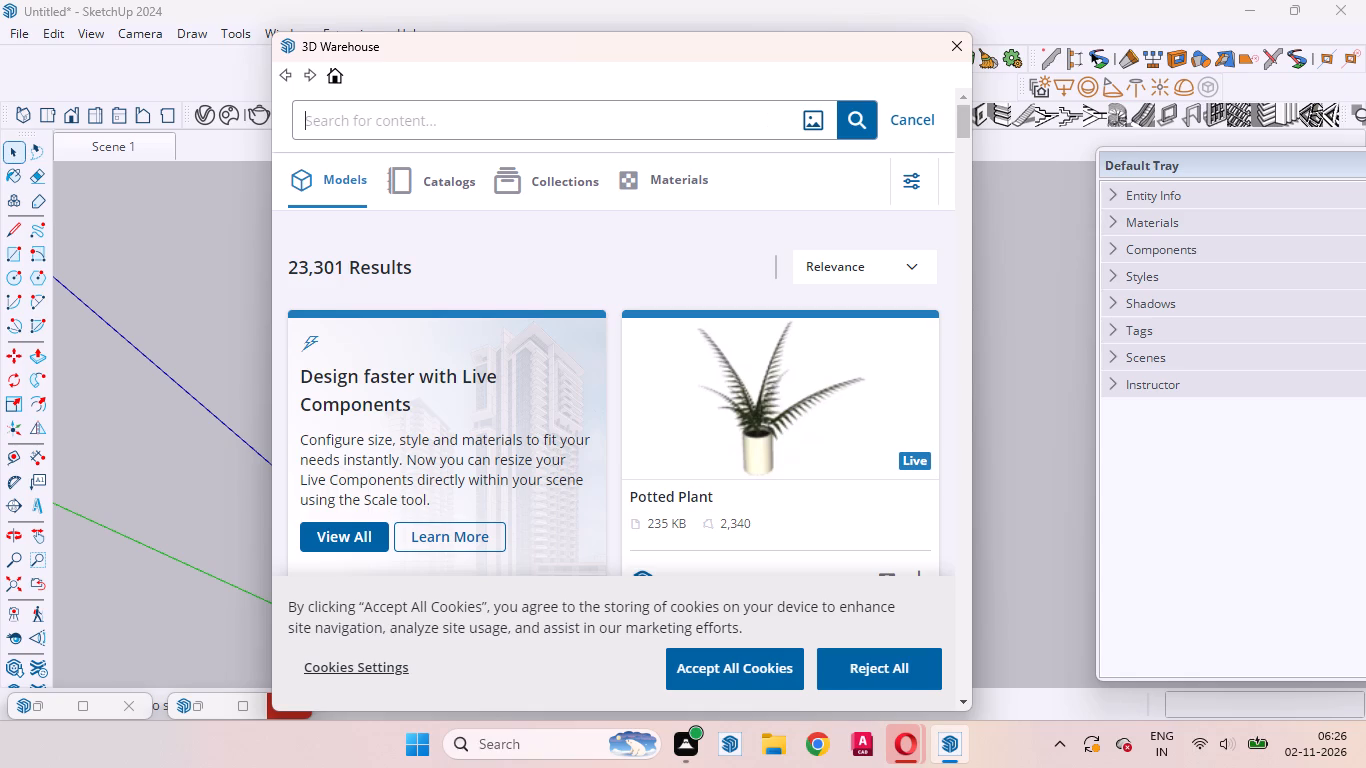
text(road)
key(Return)
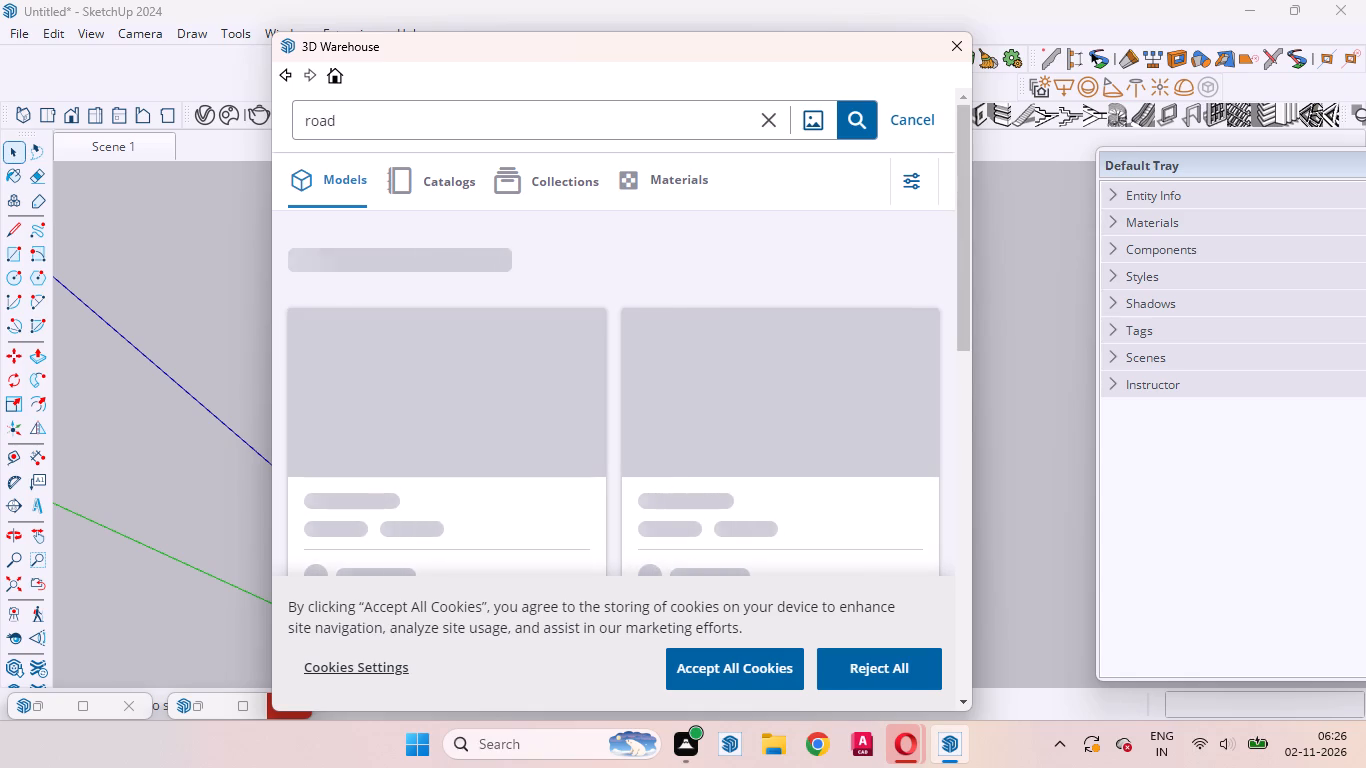
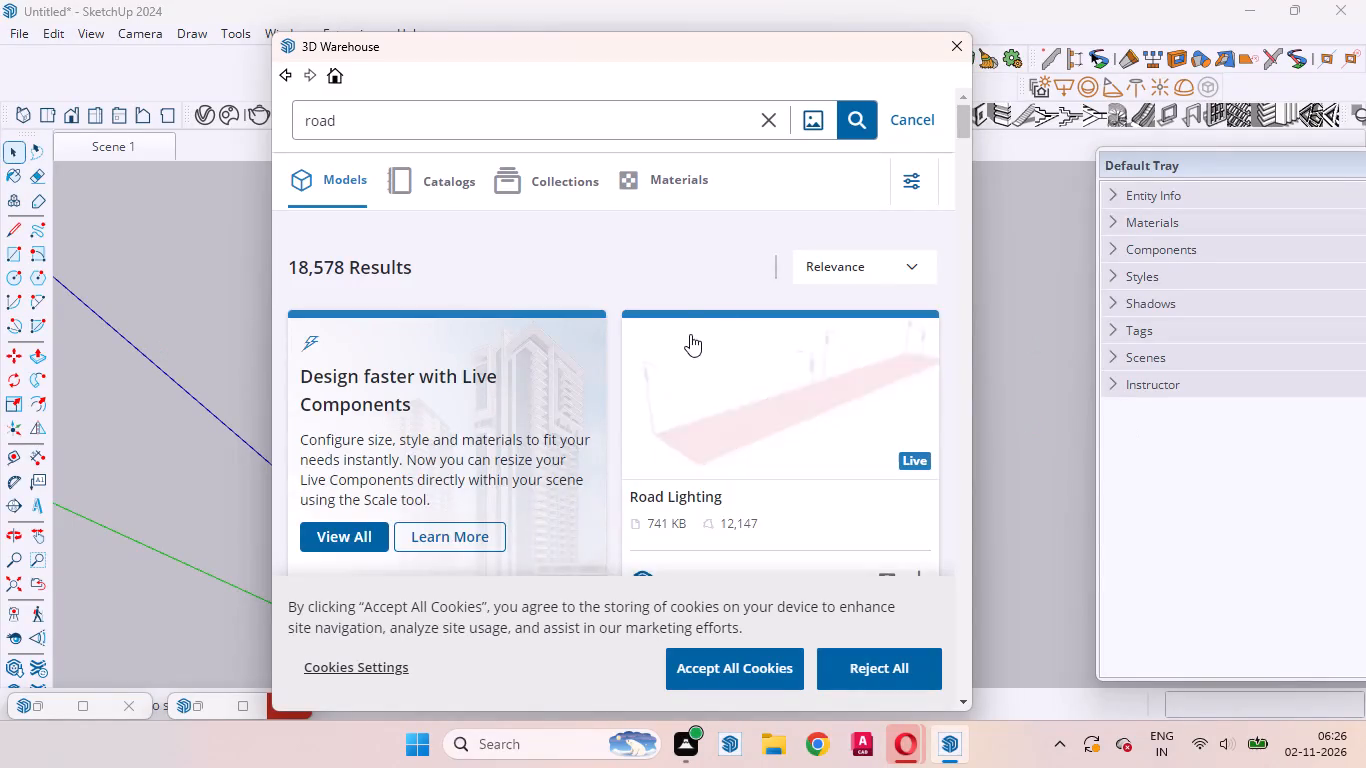
Look through the road search results for a suitable street model to place in front of the house.
scroll(689, 335, down, 2)
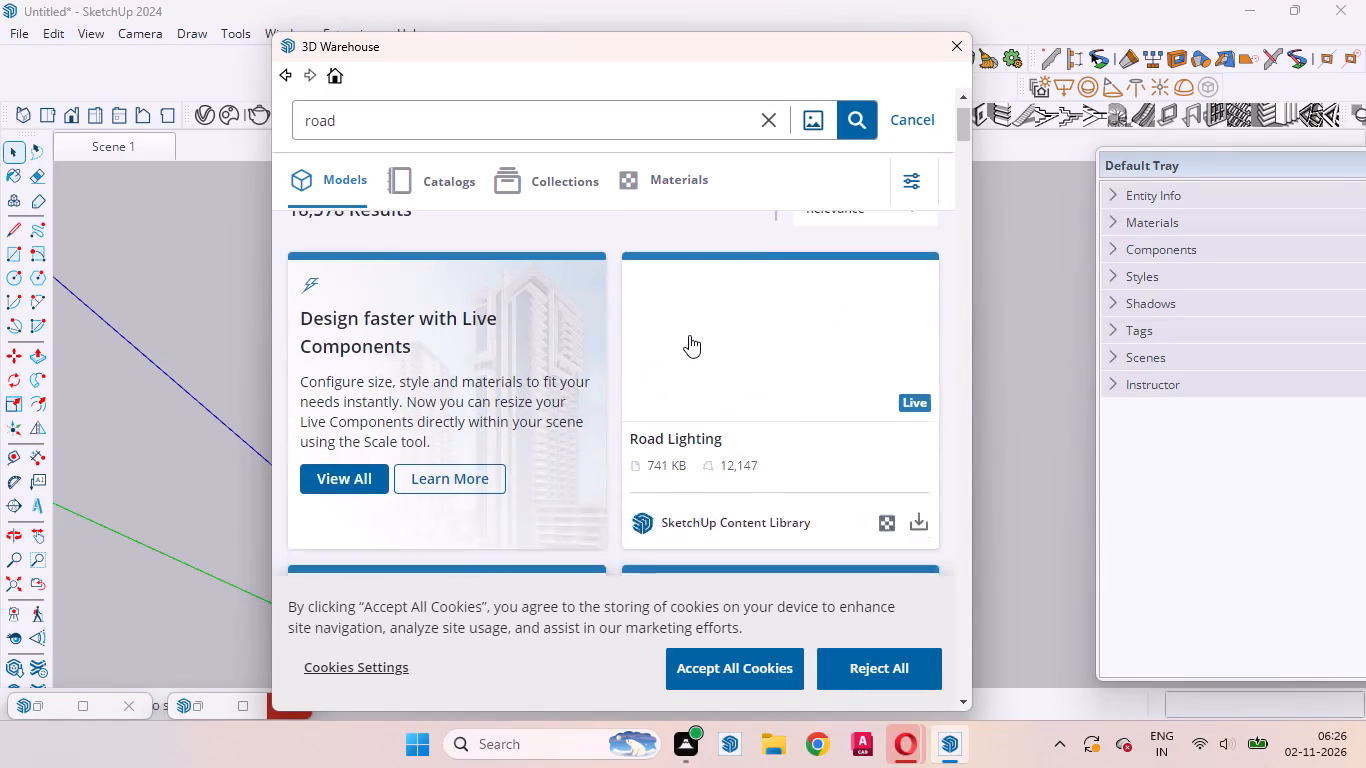
scroll(689, 335, down, 6)
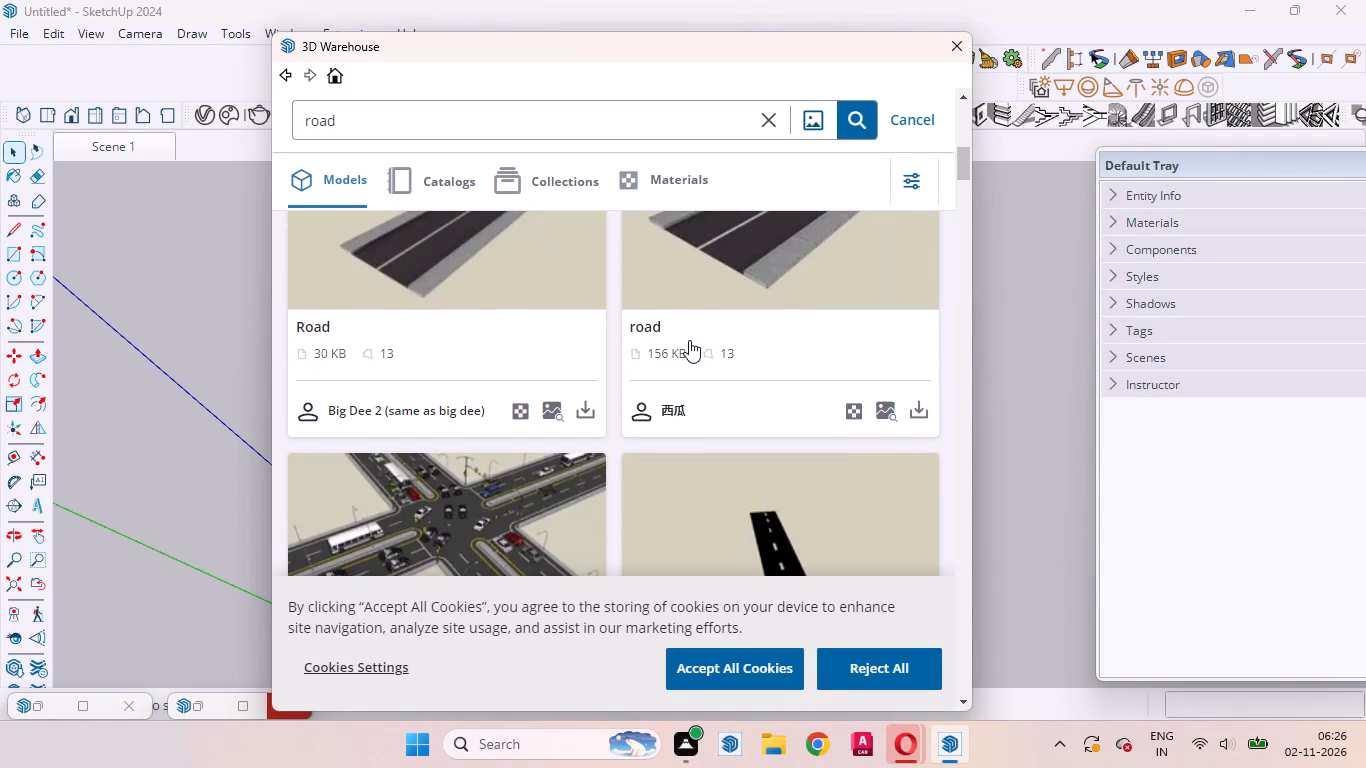
scroll(690, 340, down, 2)
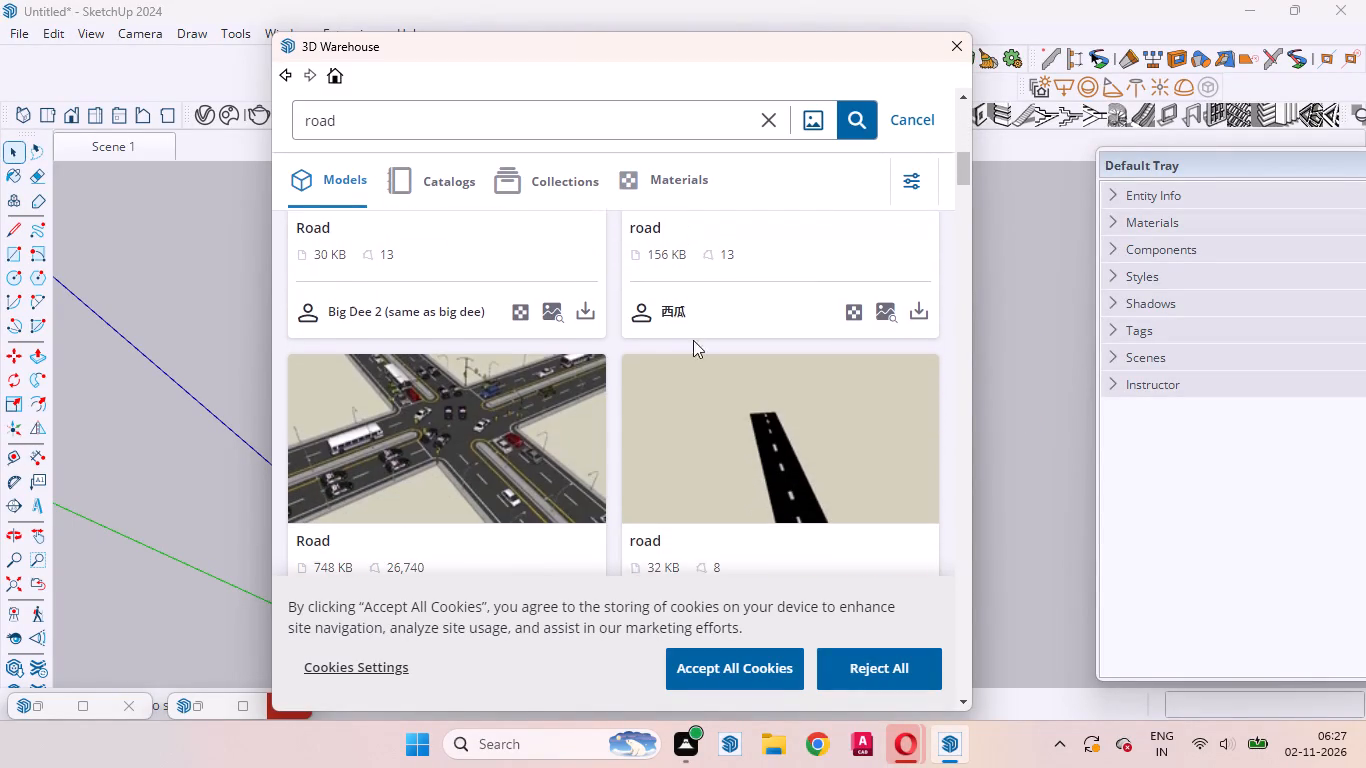
scroll(694, 339, down, 2)
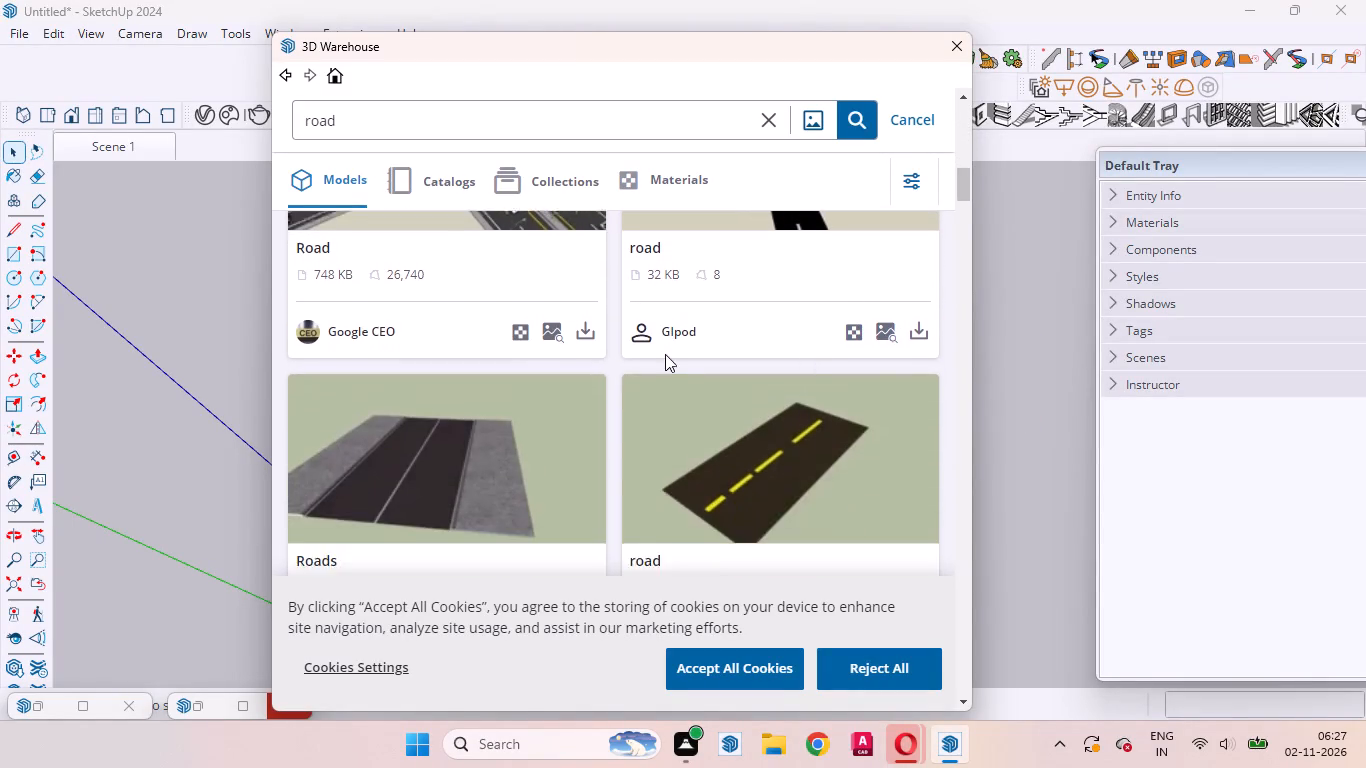
scroll(660, 360, up, 1)
scroll(660, 363, down, 1)
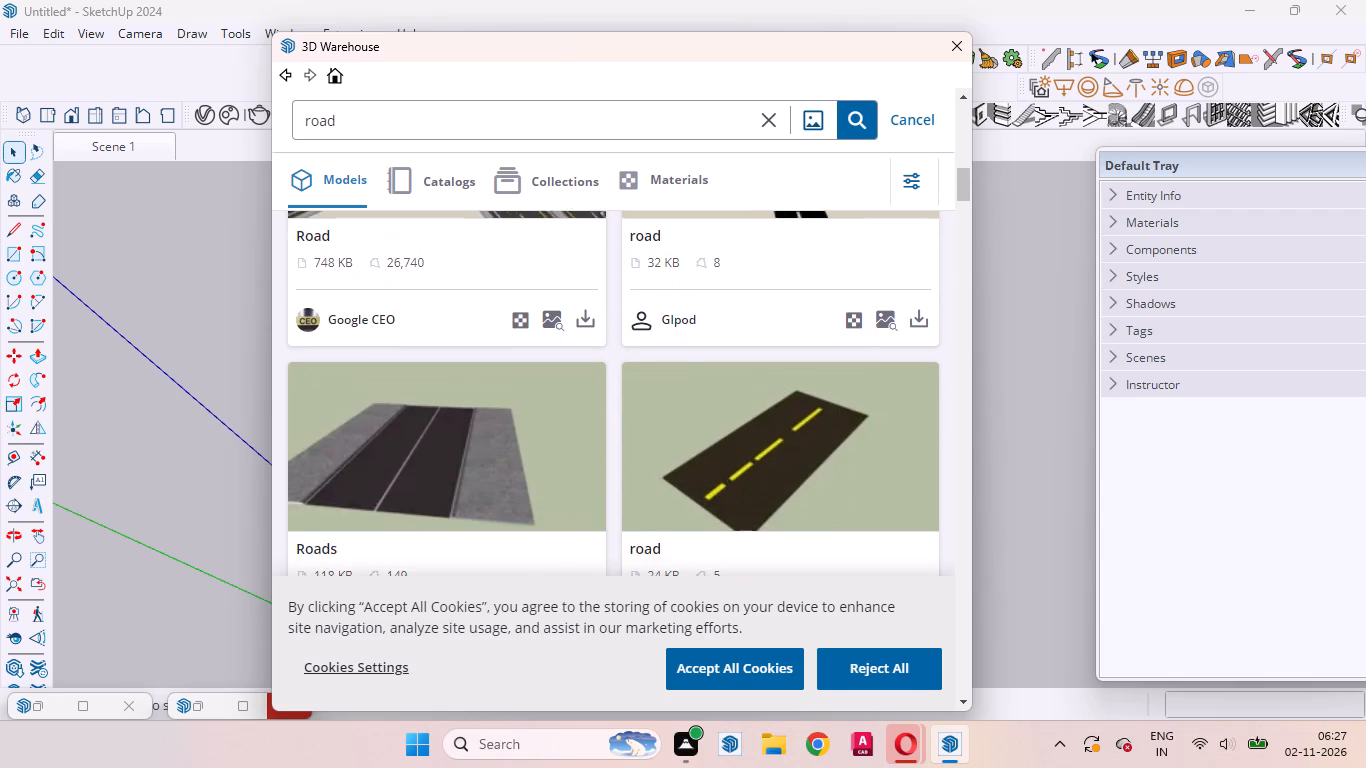
scroll(661, 363, down, 3)
scroll(661, 371, up, 1)
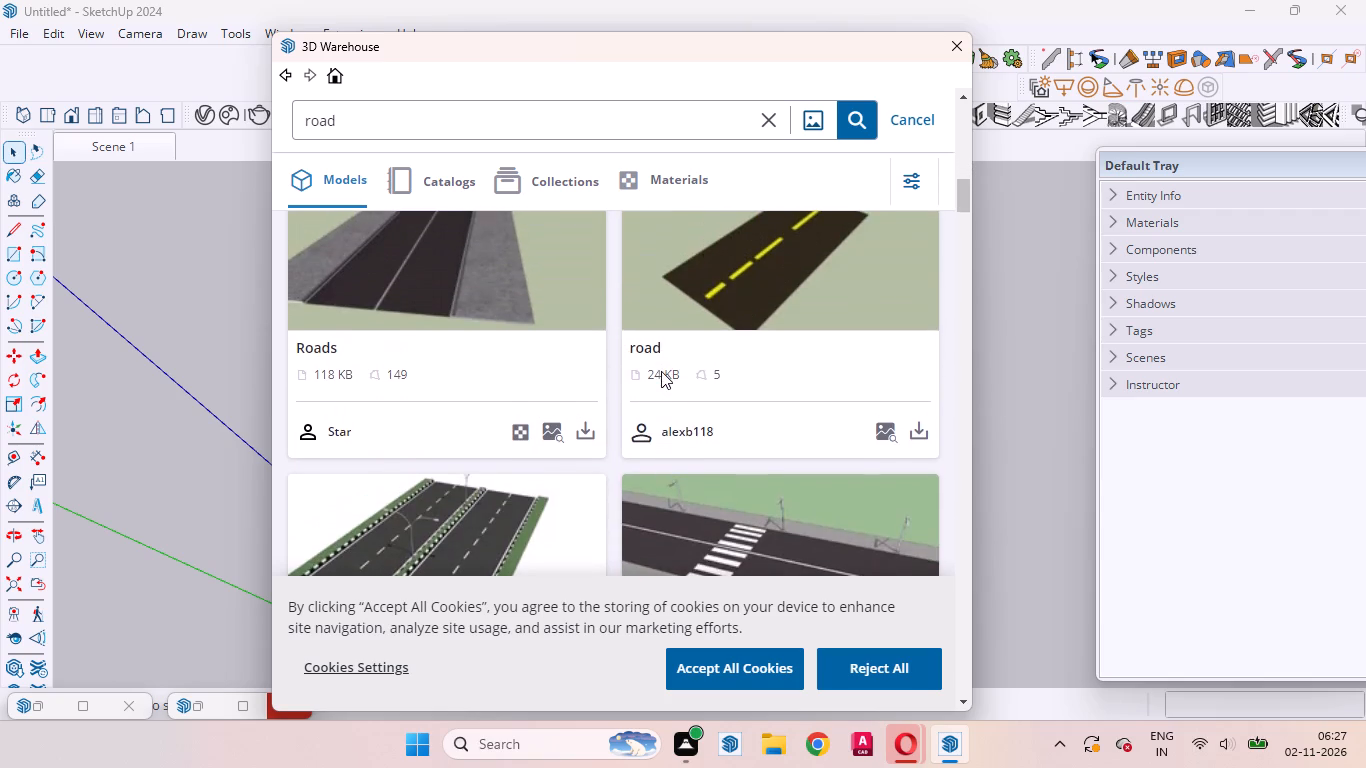
scroll(661, 371, up, 1)
scroll(661, 371, down, 3)
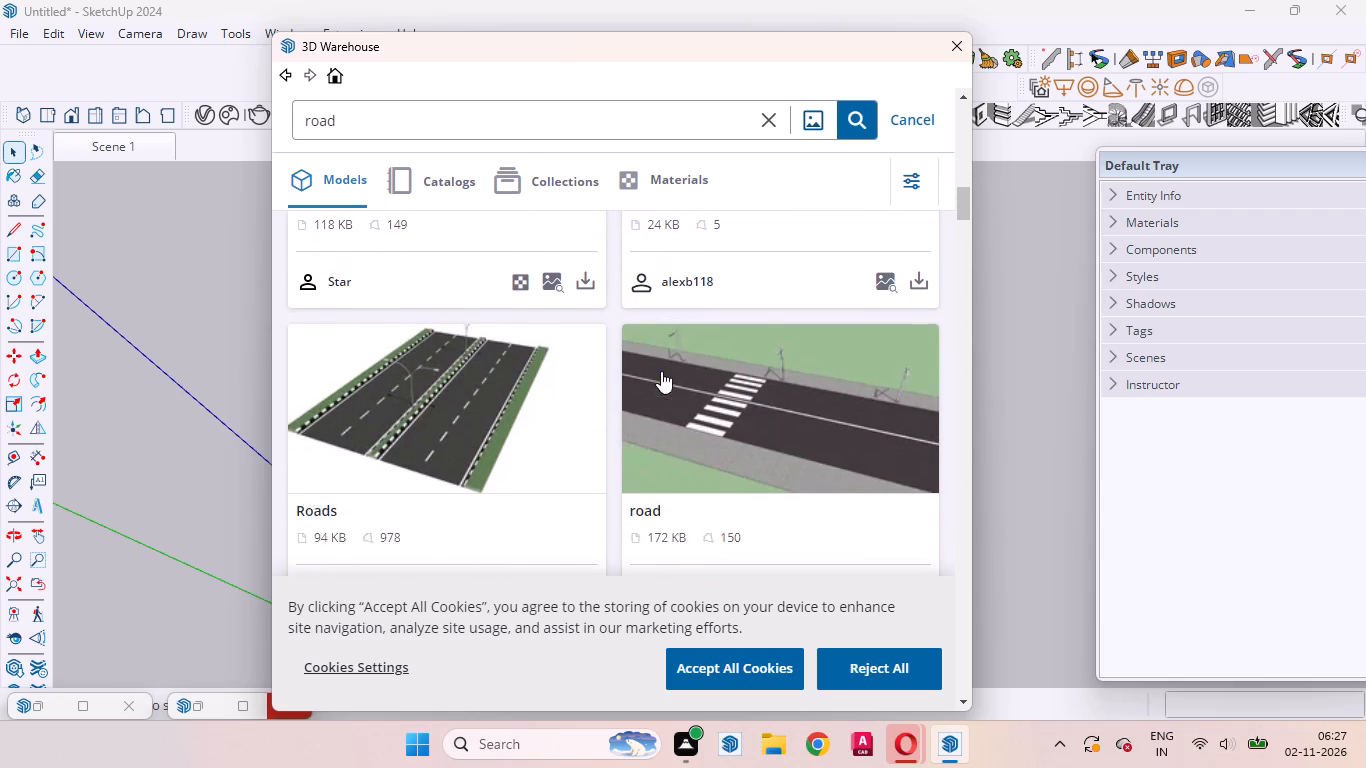
scroll(661, 371, down, 5)
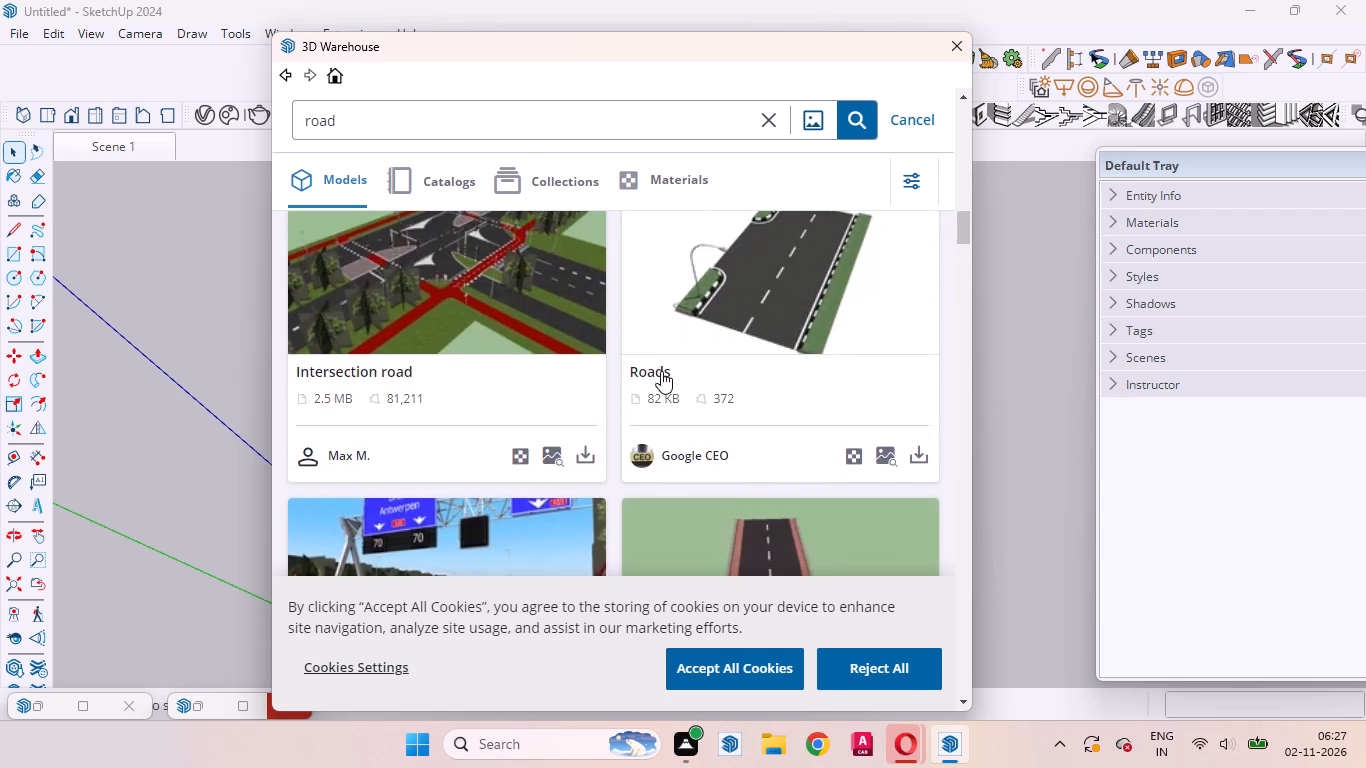
scroll(661, 371, down, 1)
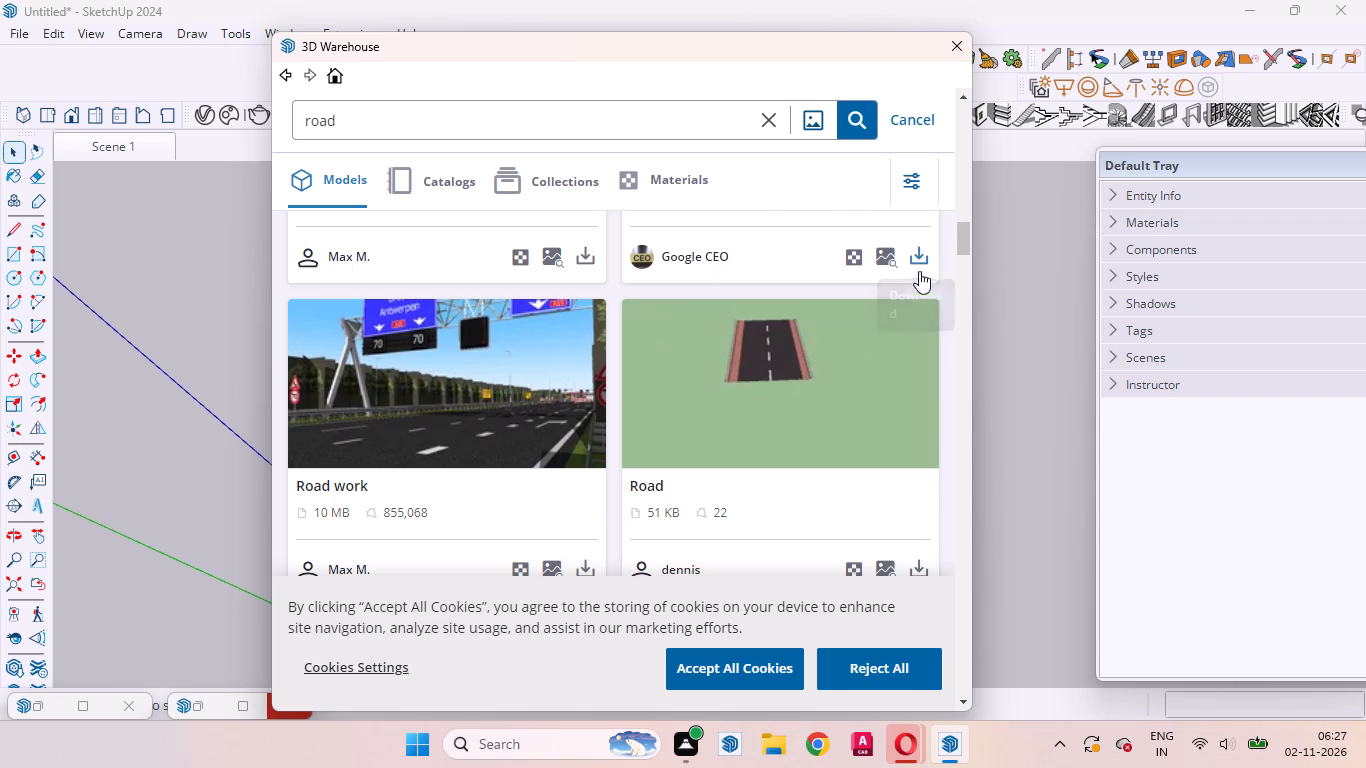
Load the 82 KB "Roads" model by Google CEO directly into the model and place it beside the house.
click(925, 249)
click(559, 390)
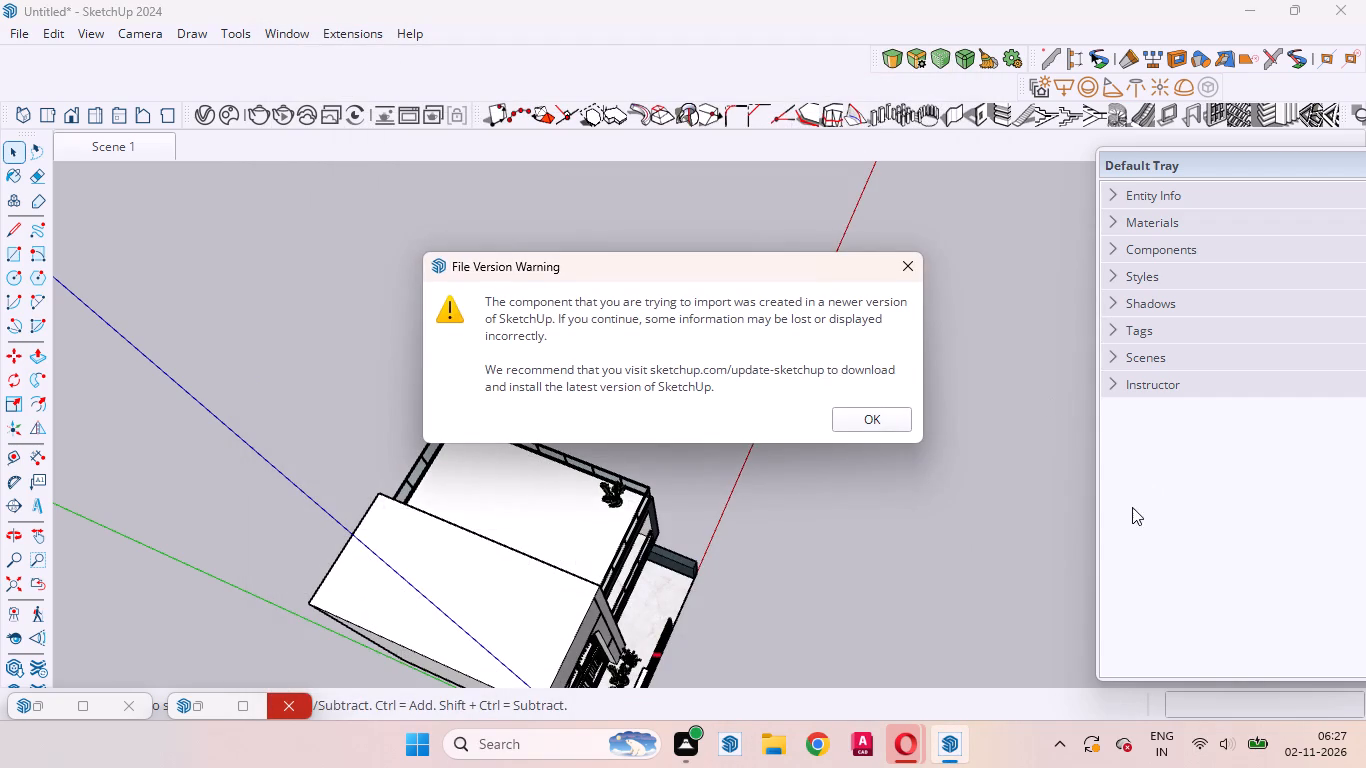
click(853, 424)
scroll(906, 416, down, 2)
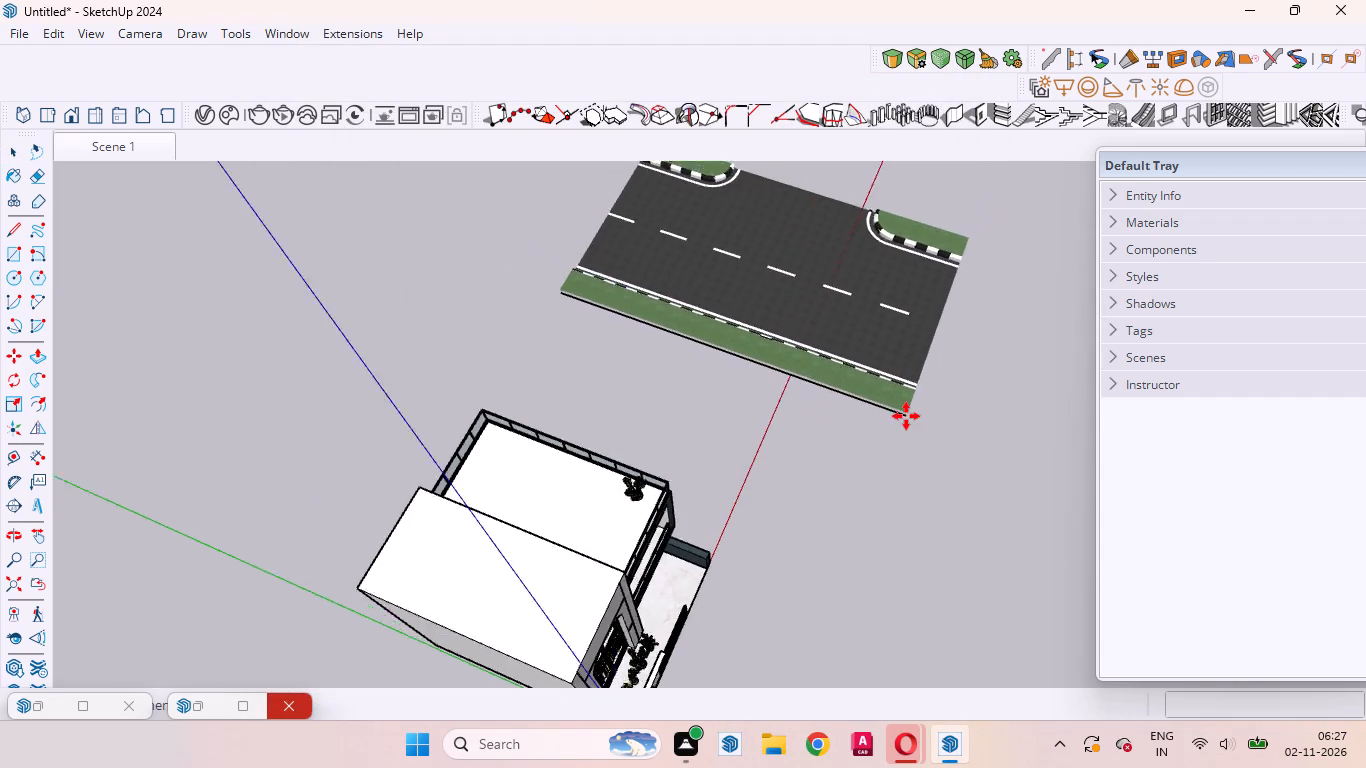
scroll(906, 416, down, 8)
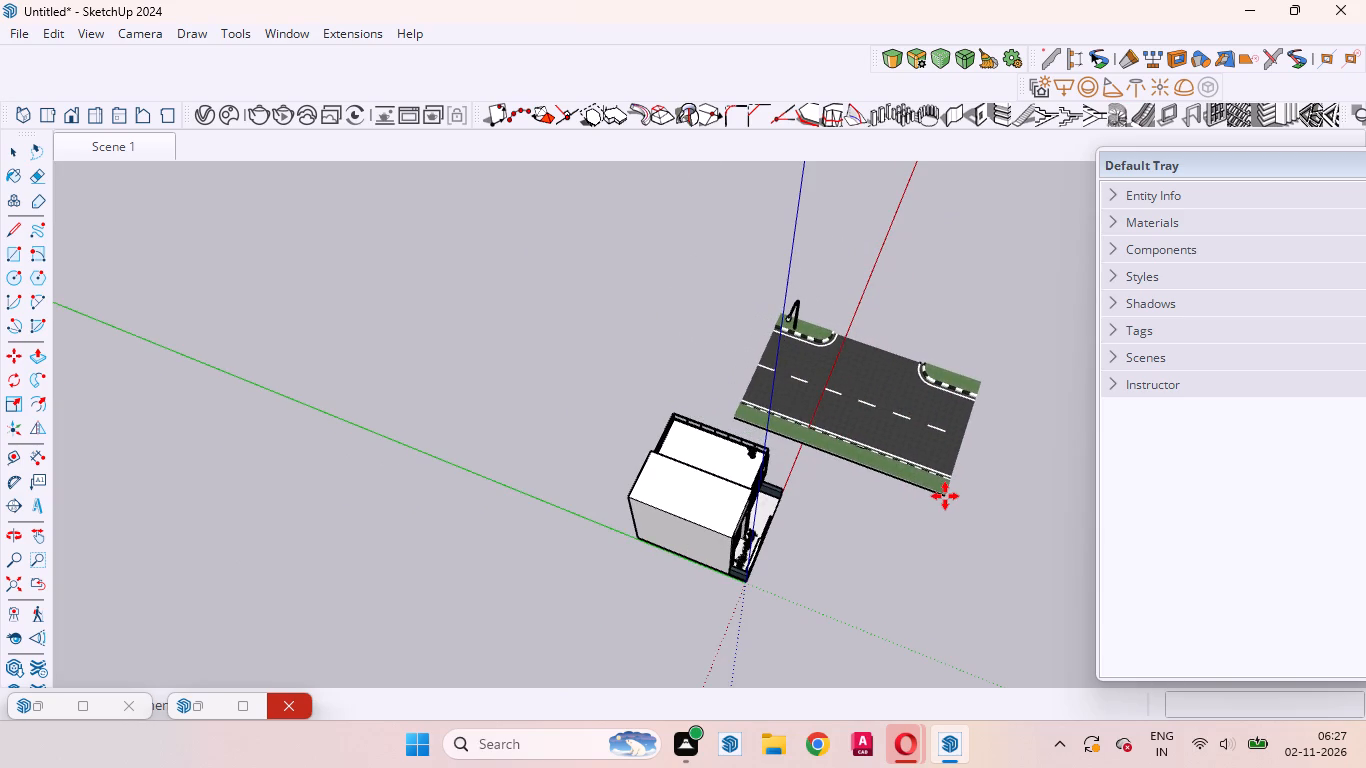
click(945, 496)
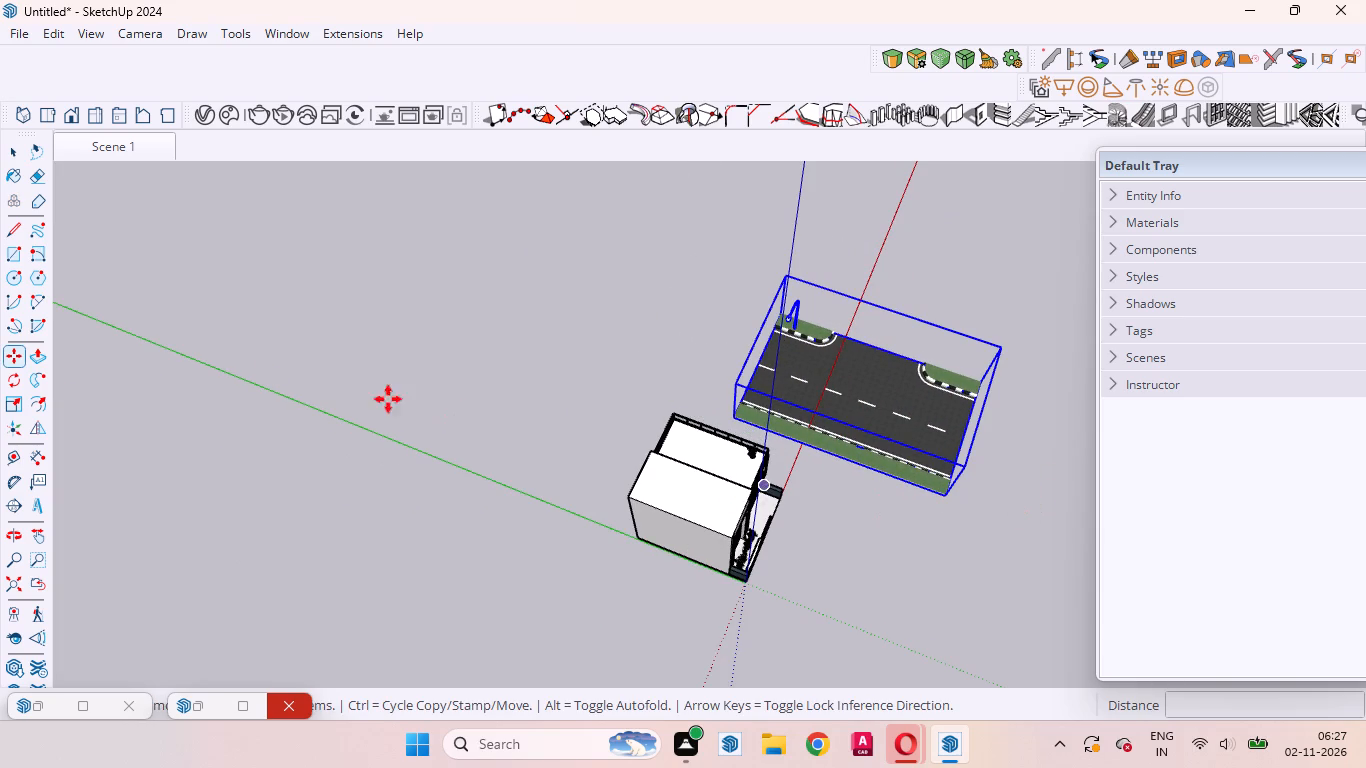
Rotate the road component 90 degrees on the ground plane so it runs along the house frontage.
click(13, 382)
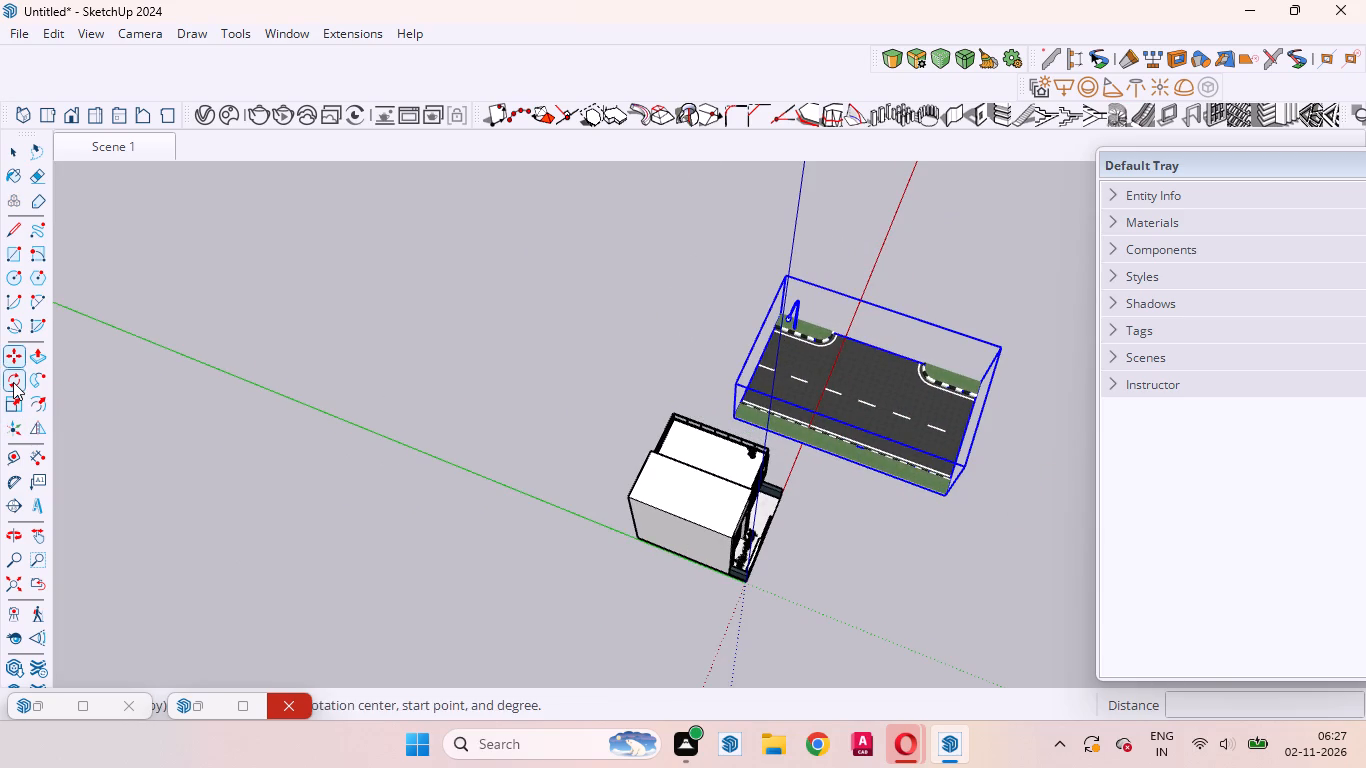
click(830, 554)
click(893, 558)
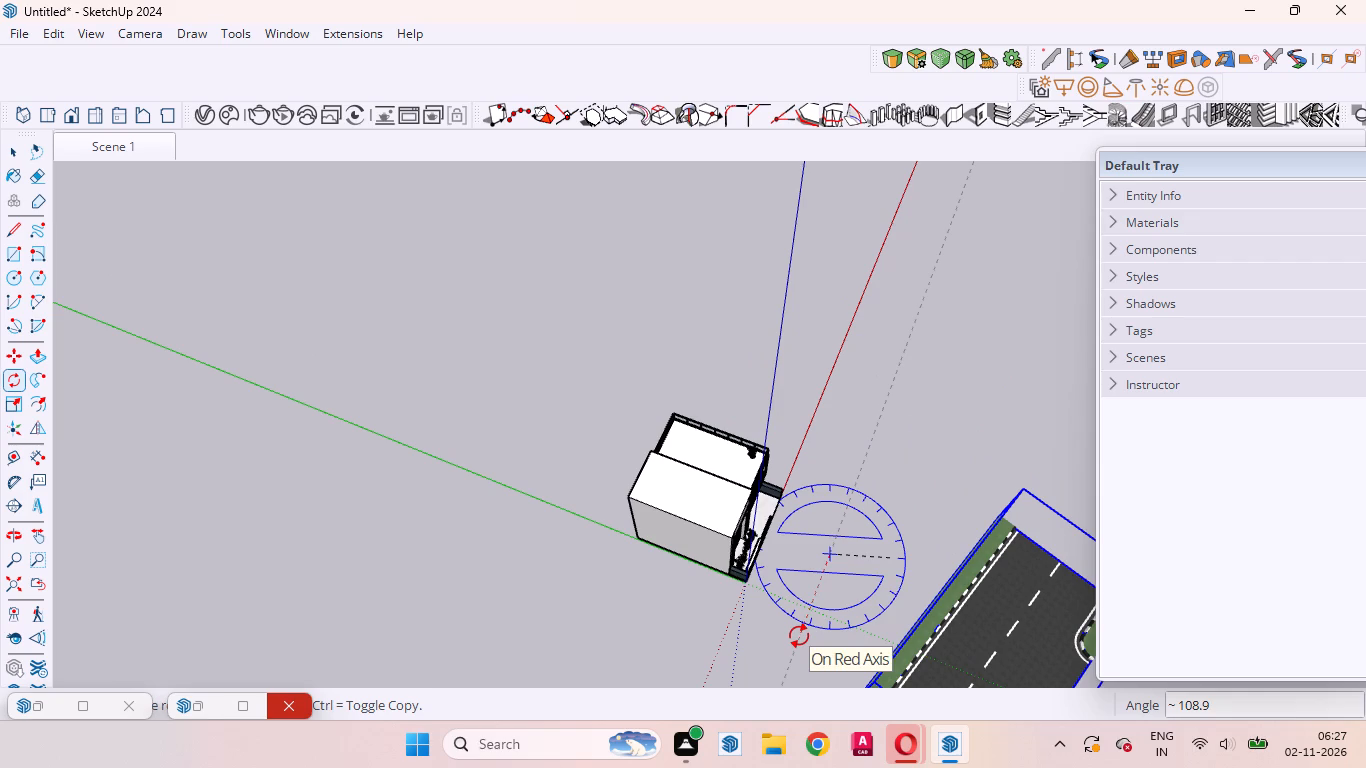
text(90)
key(Return)
key(space)
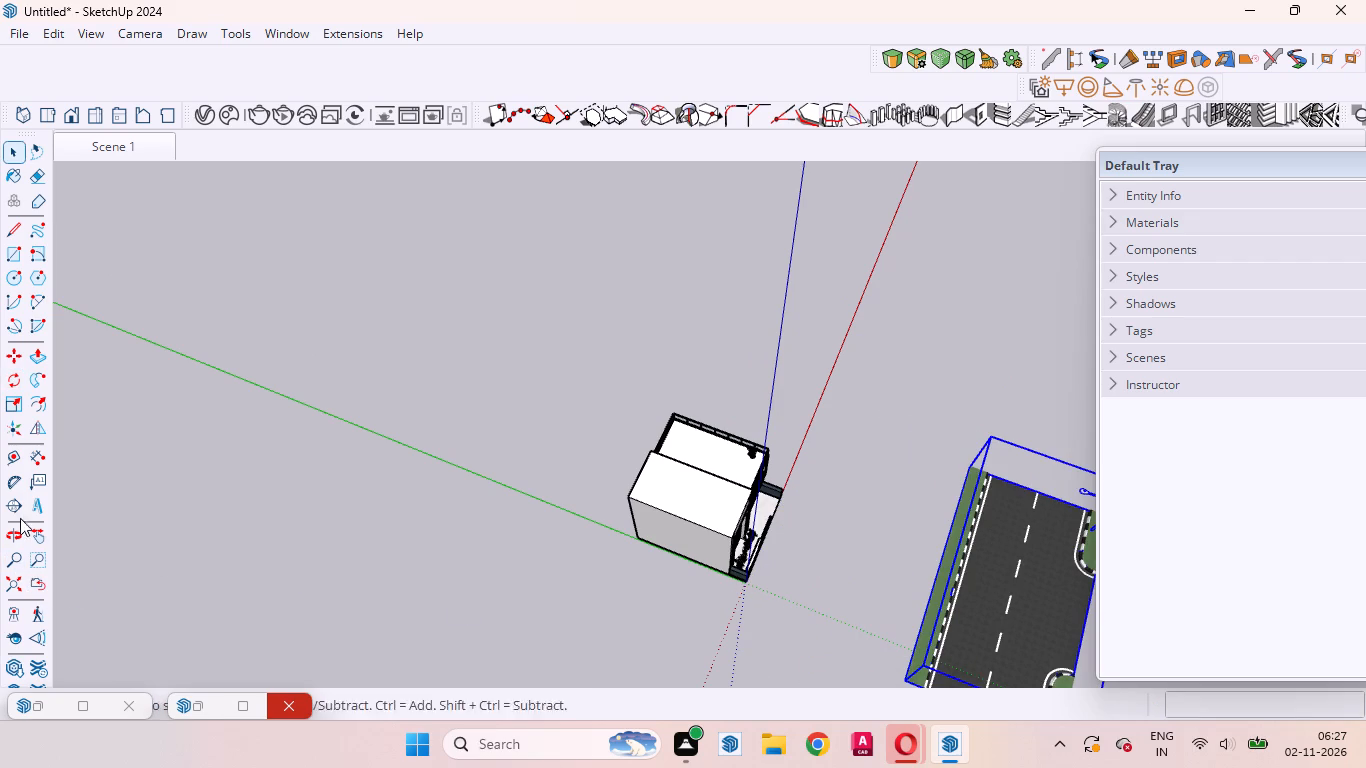
Move the road by the top corner of its grass verge onto the base corner of the front compound wall.
click(7, 359)
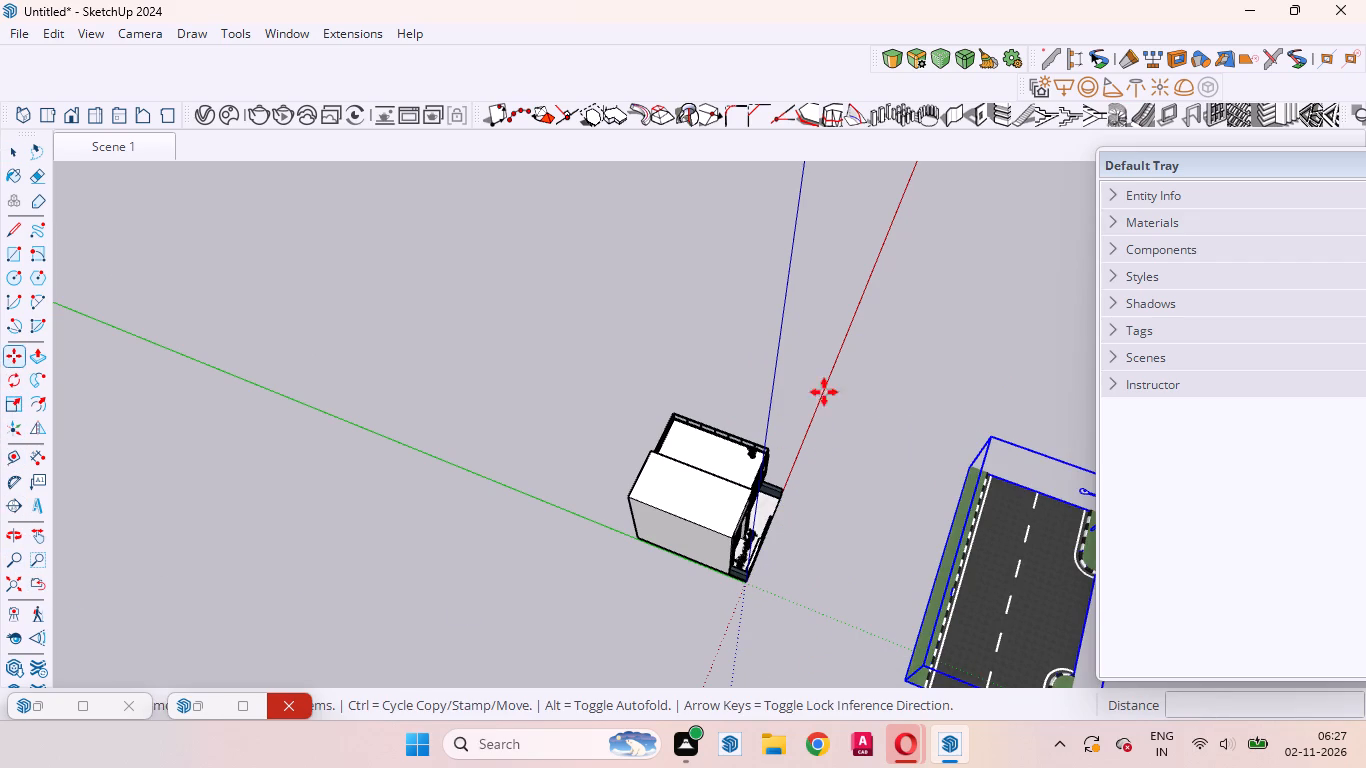
scroll(824, 389, down, 5)
scroll(931, 581, up, 20)
scroll(931, 581, up, 2)
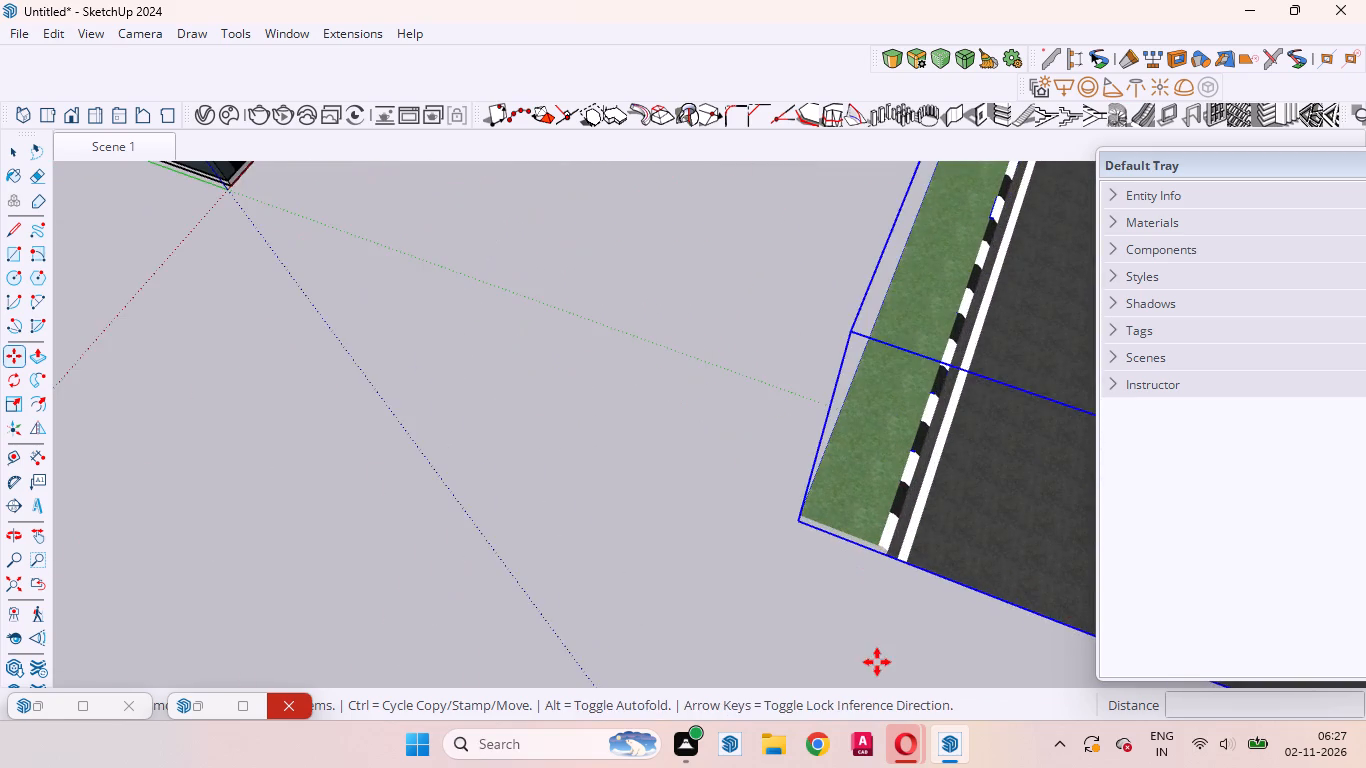
middle_drag(877, 662, 940, 461)
scroll(872, 407, up, 9)
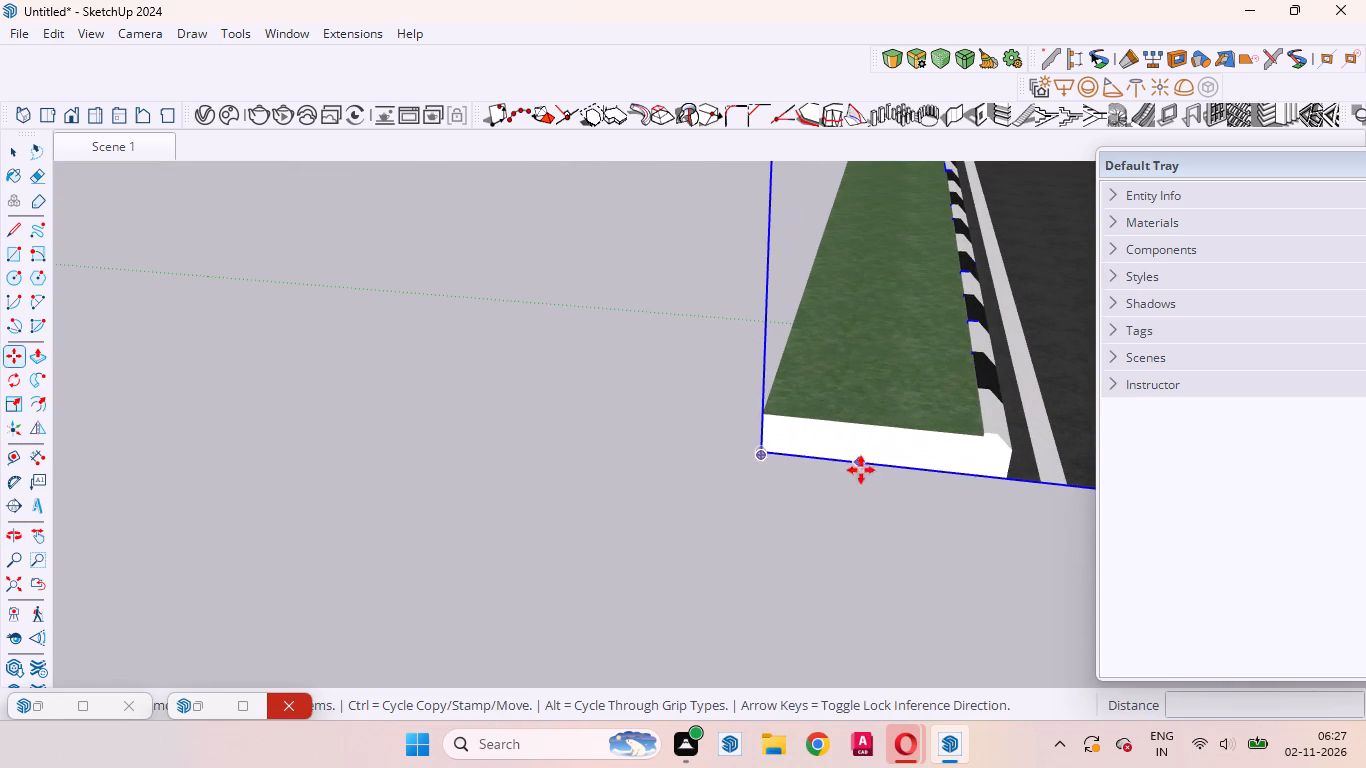
middle_drag(789, 450, 560, 509)
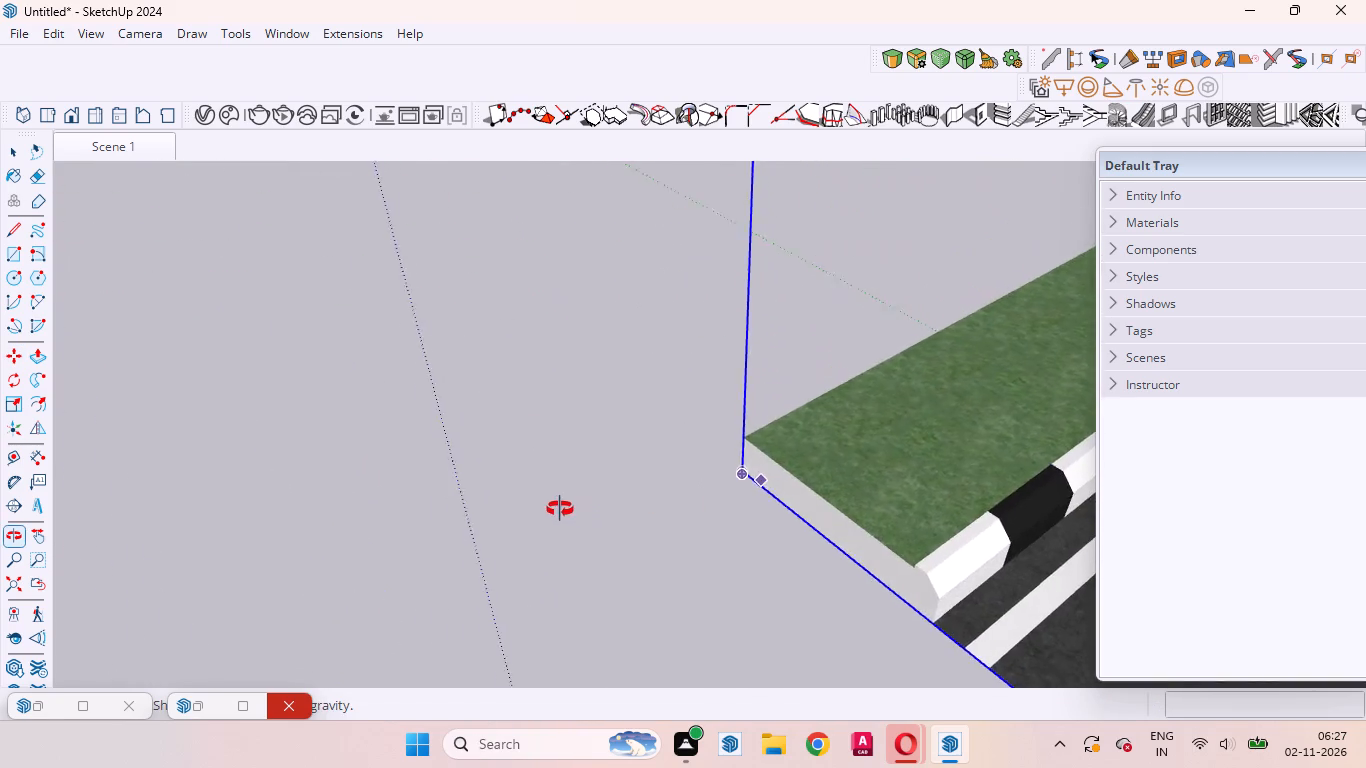
middle_drag(560, 509, 538, 462)
scroll(755, 463, up, 15)
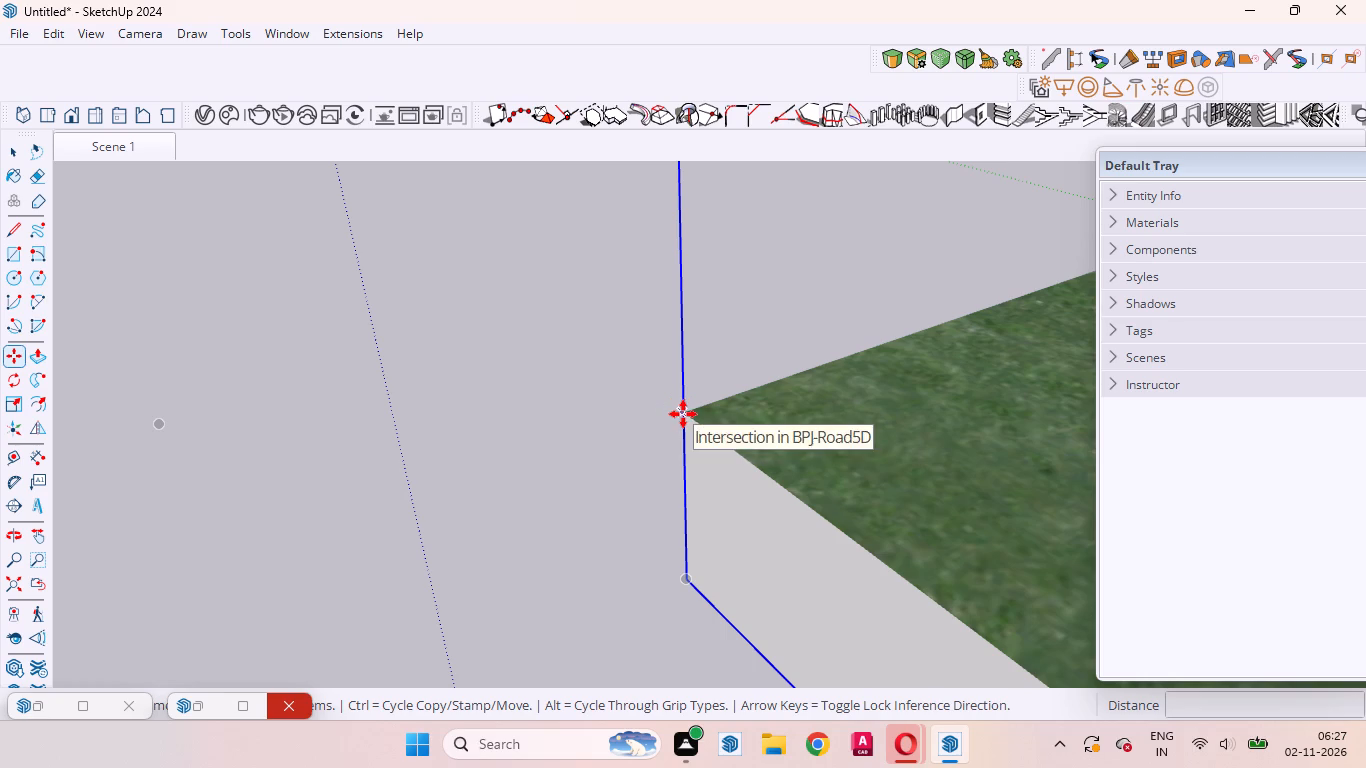
click(683, 414)
scroll(864, 494, down, 20)
scroll(864, 494, down, 2)
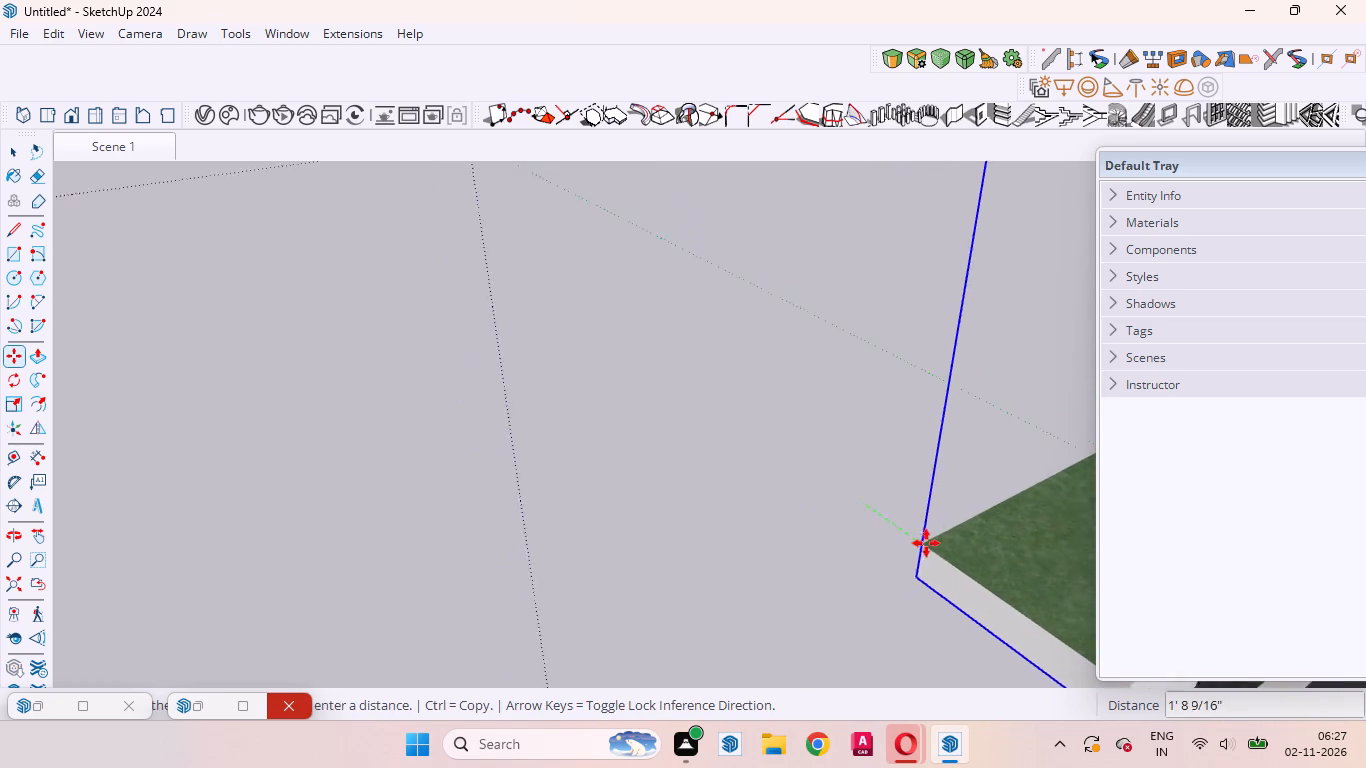
scroll(926, 543, down, 12)
scroll(739, 338, up, 11)
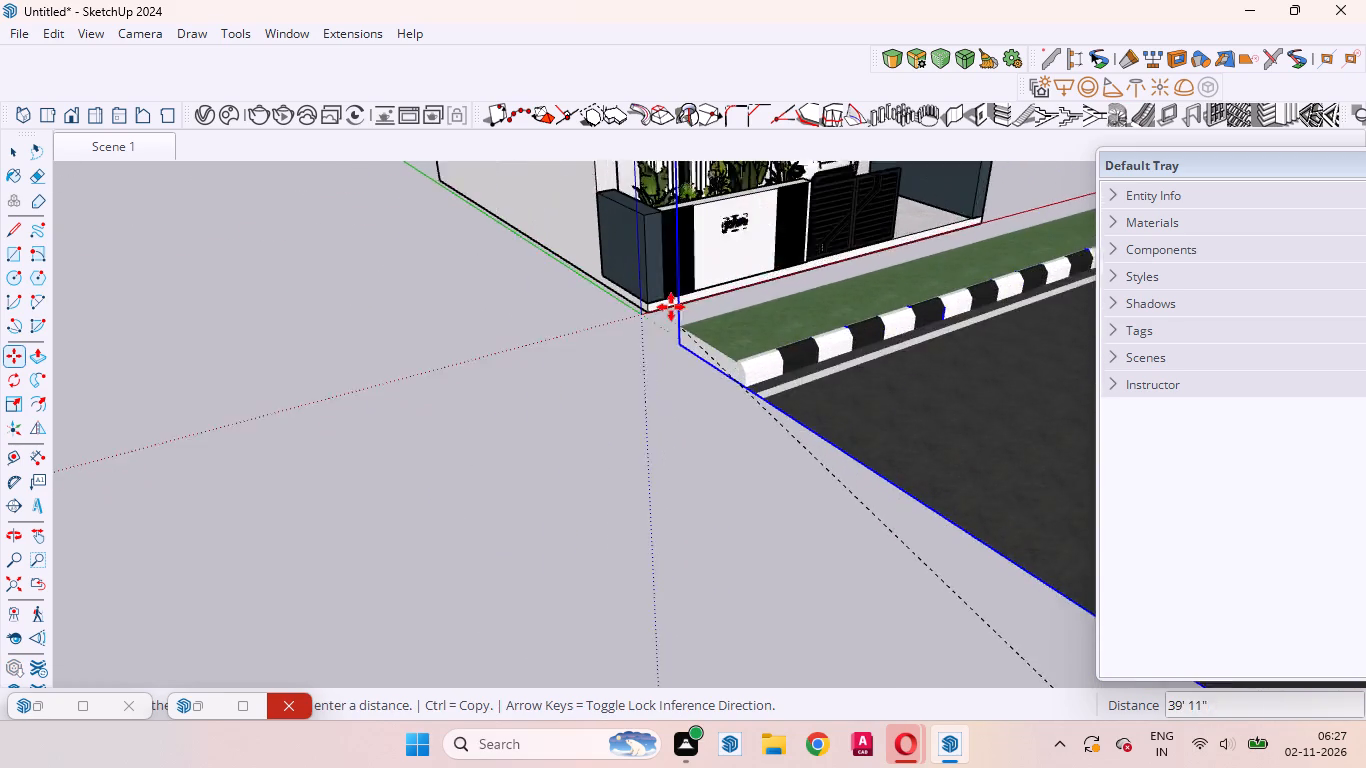
scroll(671, 307, up, 15)
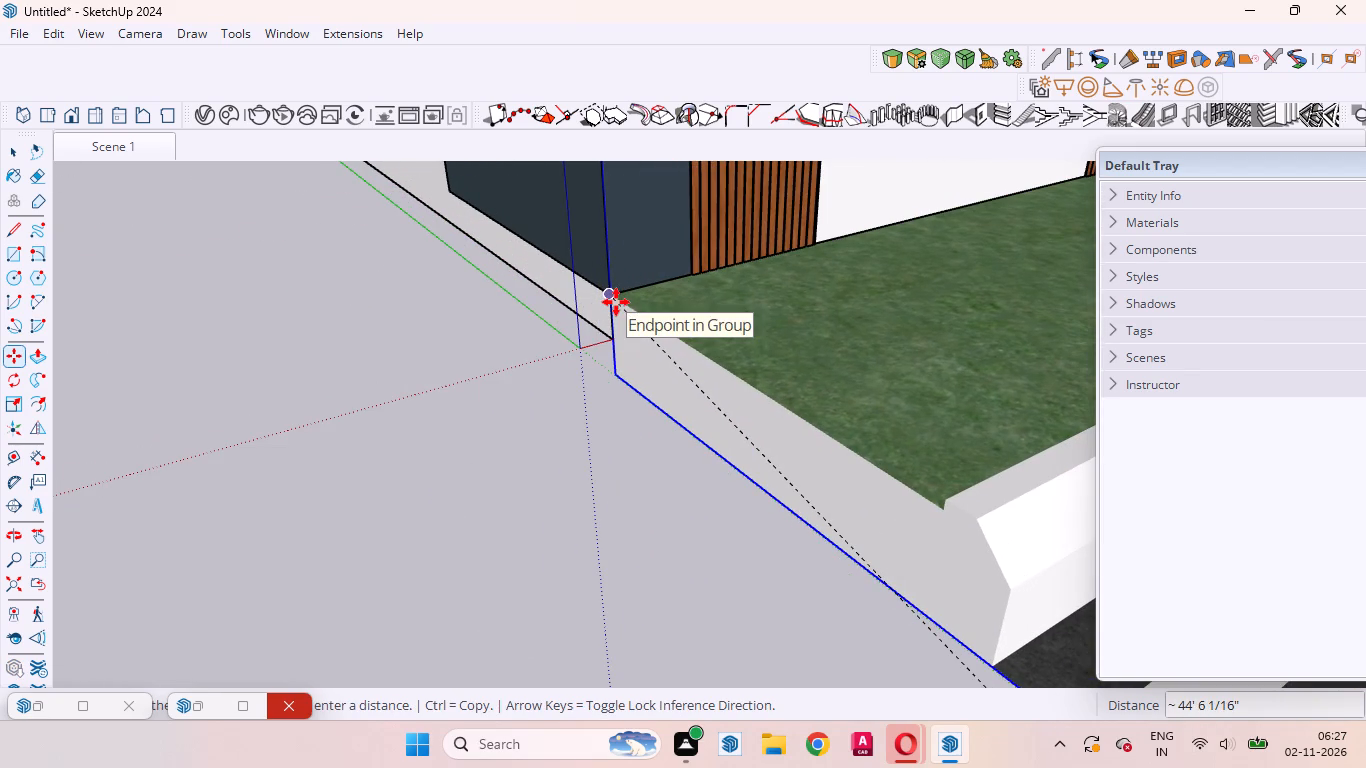
click(615, 302)
Examine the joint between the road's verge and the house base from the front, the side and below.
middle_drag(736, 406, 1178, 336)
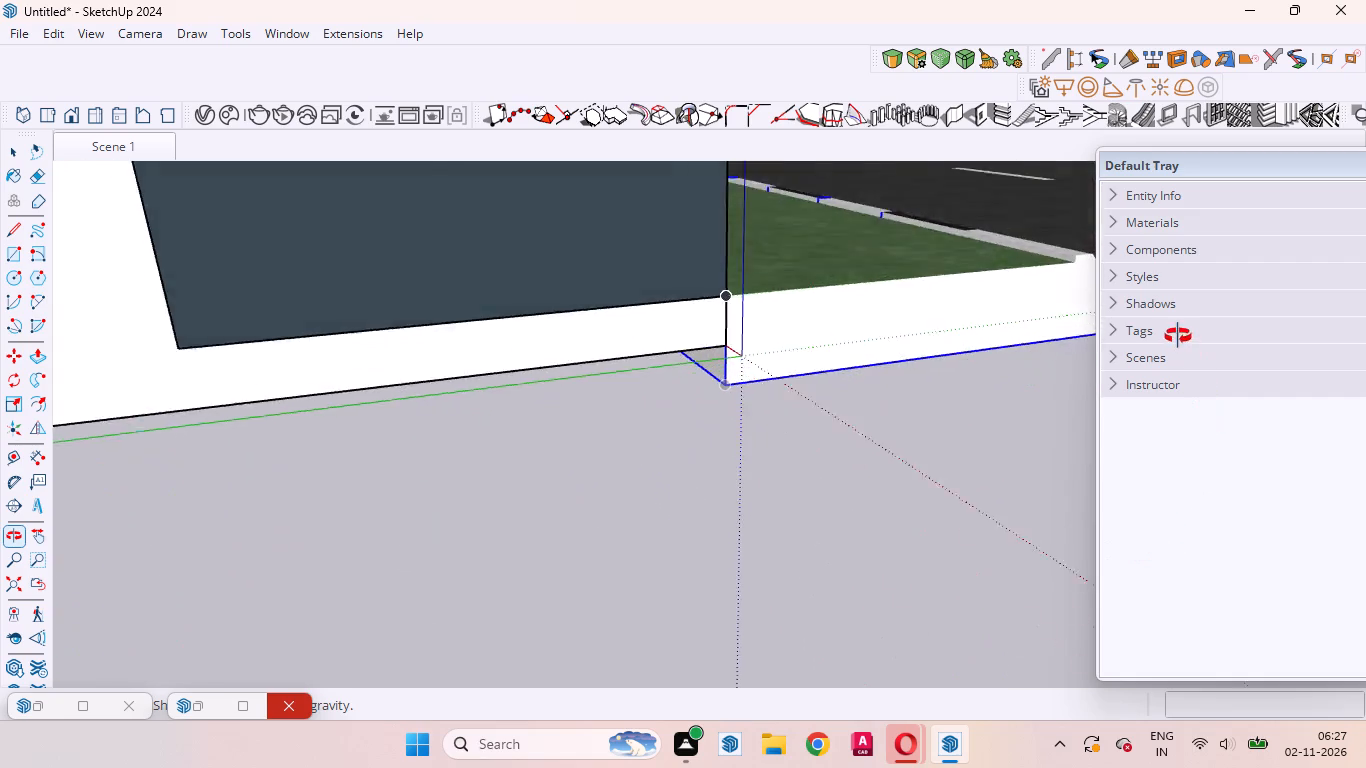
middle_drag(1178, 336, 916, 310)
scroll(749, 485, down, 9)
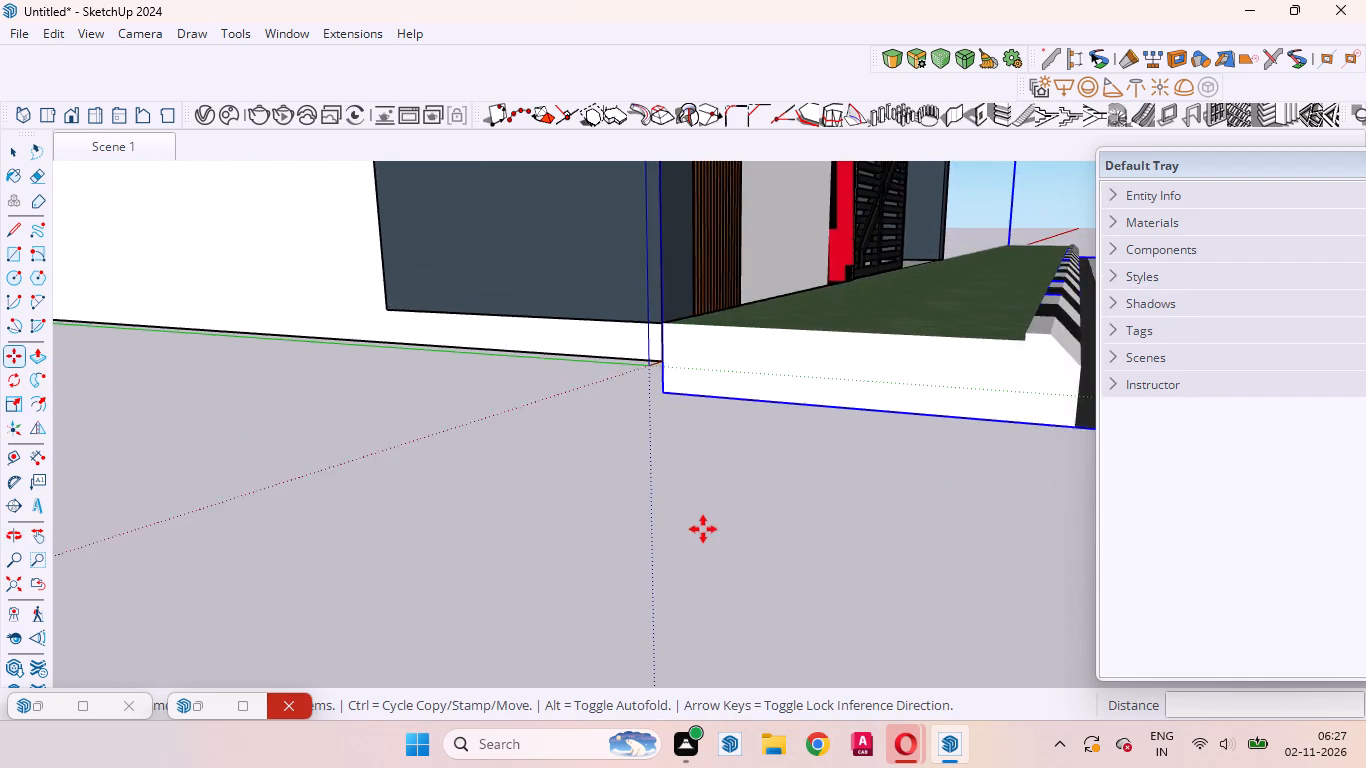
scroll(703, 529, down, 20)
scroll(703, 529, down, 9)
middle_drag(861, 543, 572, 767)
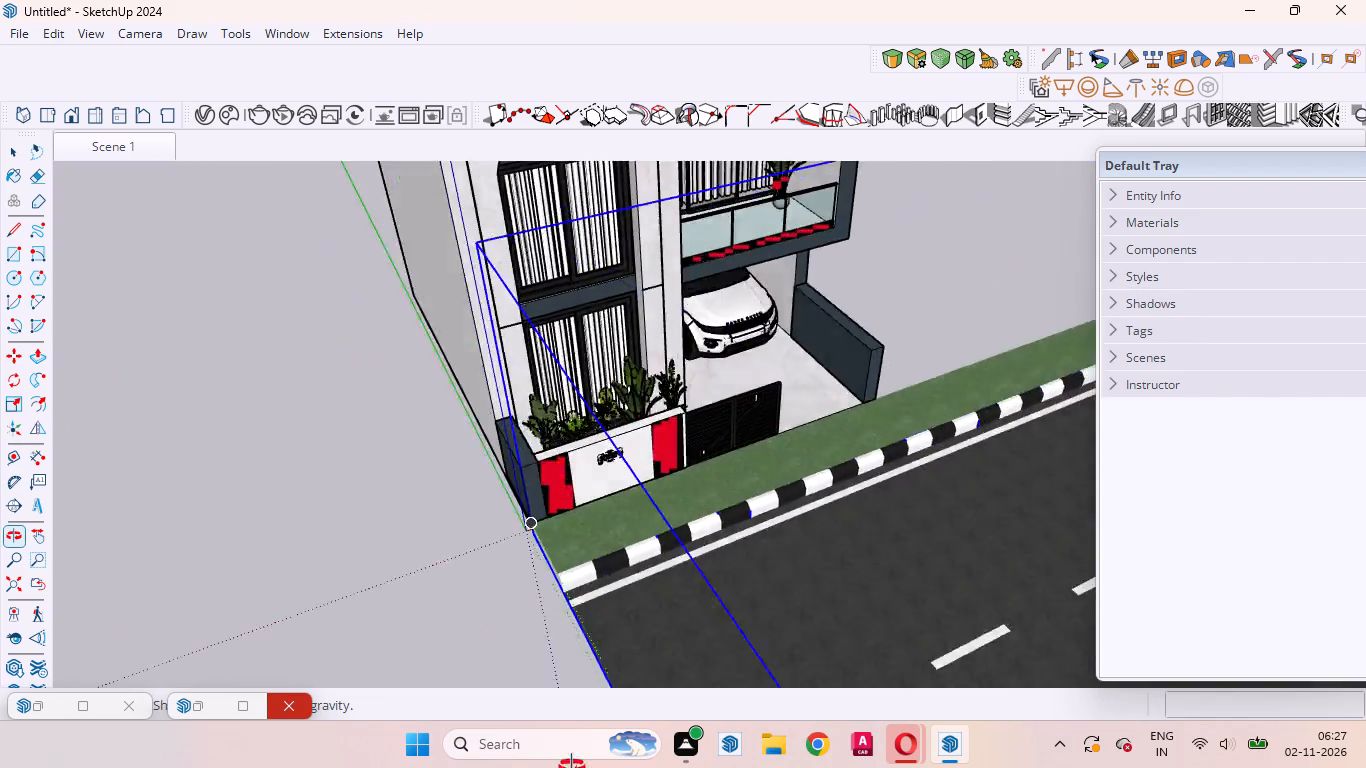
middle_drag(572, 767, 128, 415)
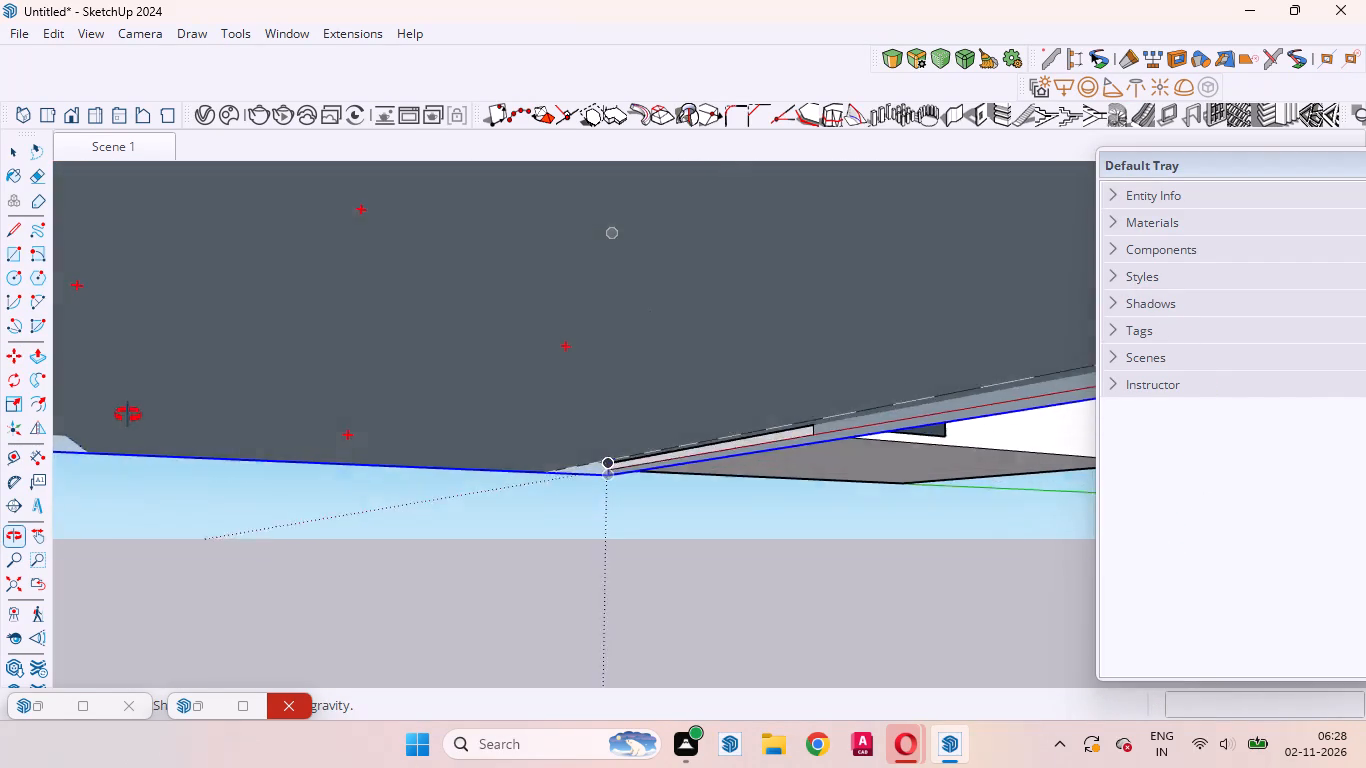
middle_drag(128, 415, 2, 422)
scroll(431, 446, down, 5)
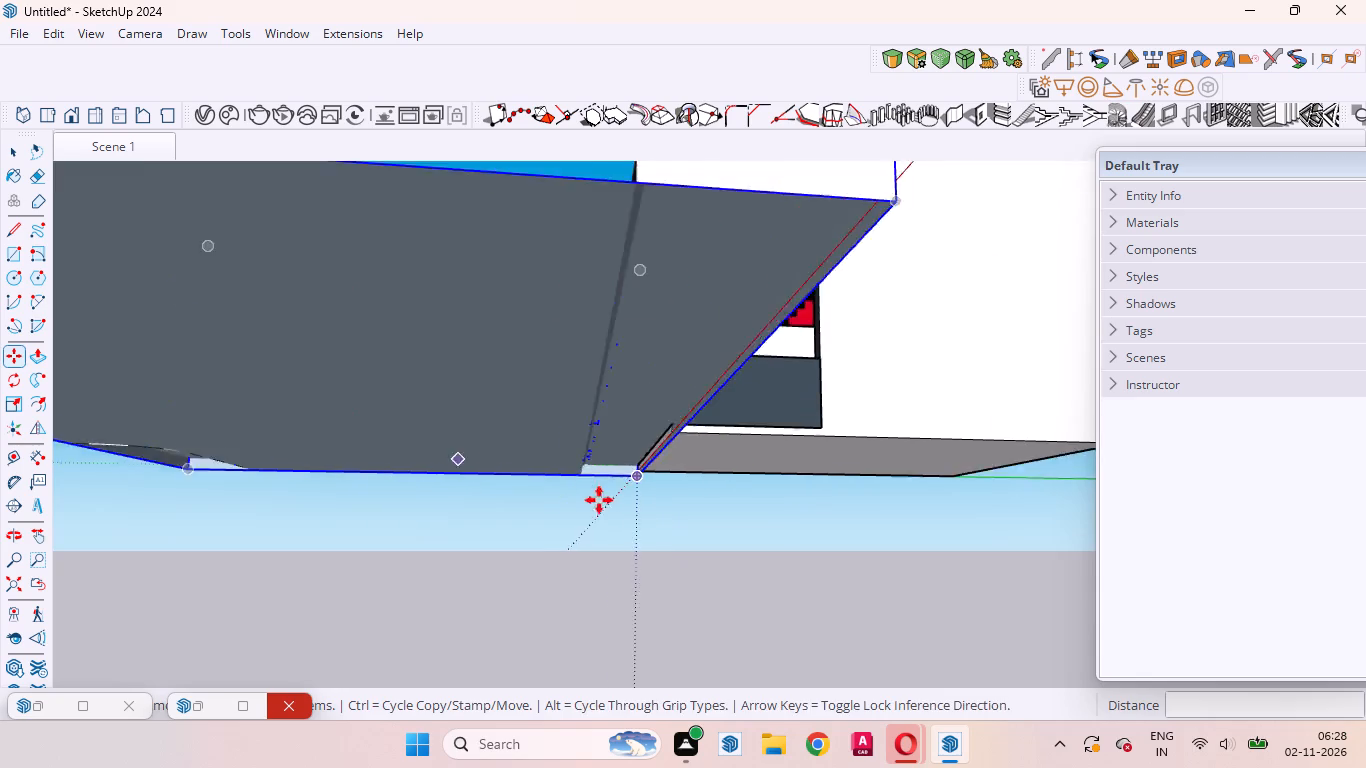
middle_drag(678, 516, 613, 489)
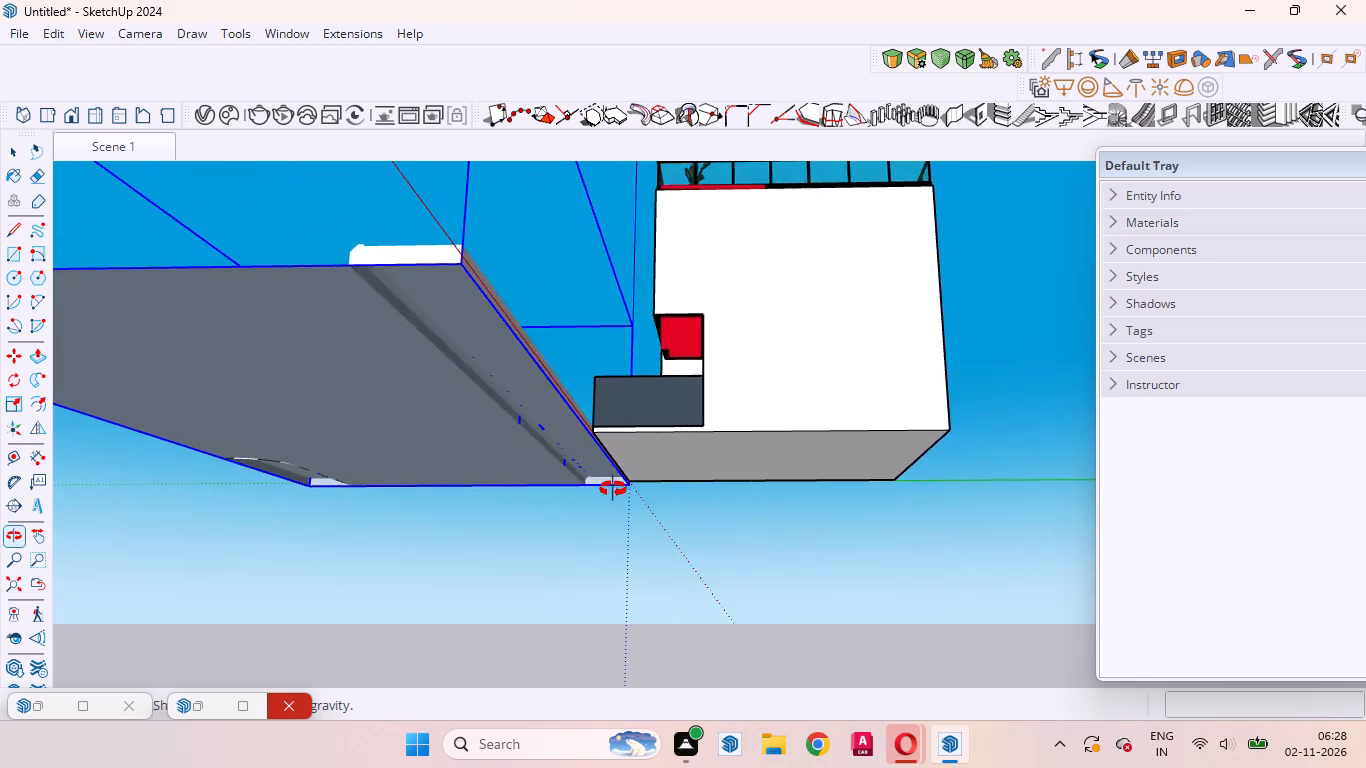
middle_drag(613, 489, 537, 549)
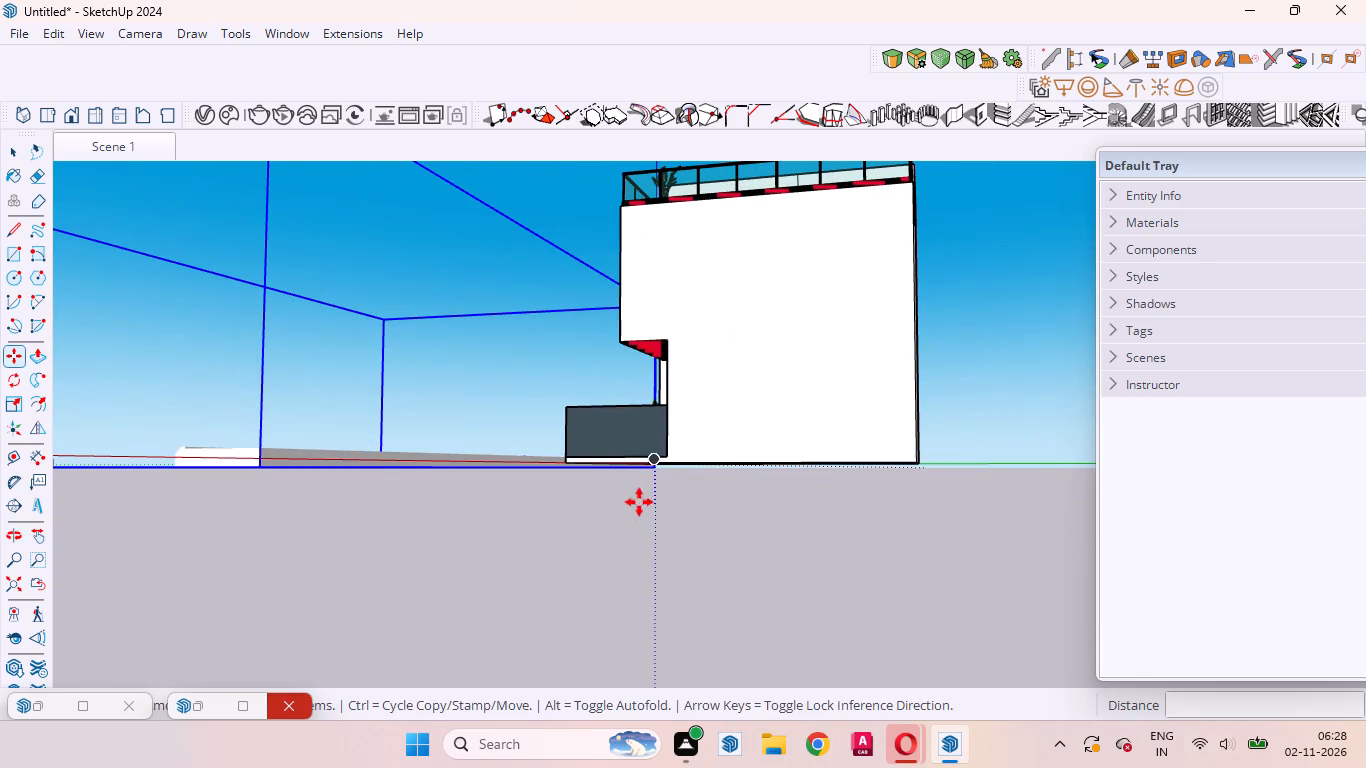
Clear the selection and view the road in front of the house, ending on the saved Scene 1 view.
click(18, 146)
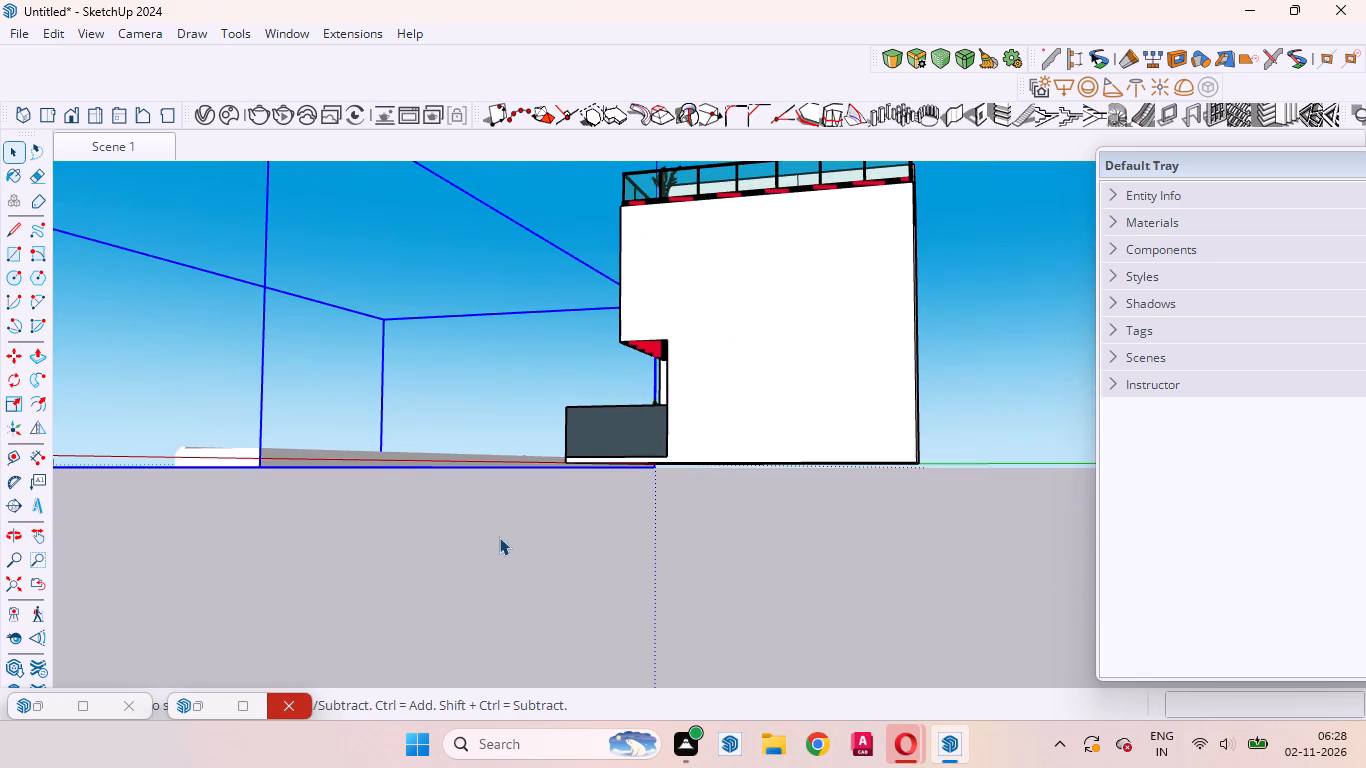
click(500, 539)
scroll(461, 528, up, 1)
middle_drag(461, 529, 783, 628)
scroll(910, 558, down, 5)
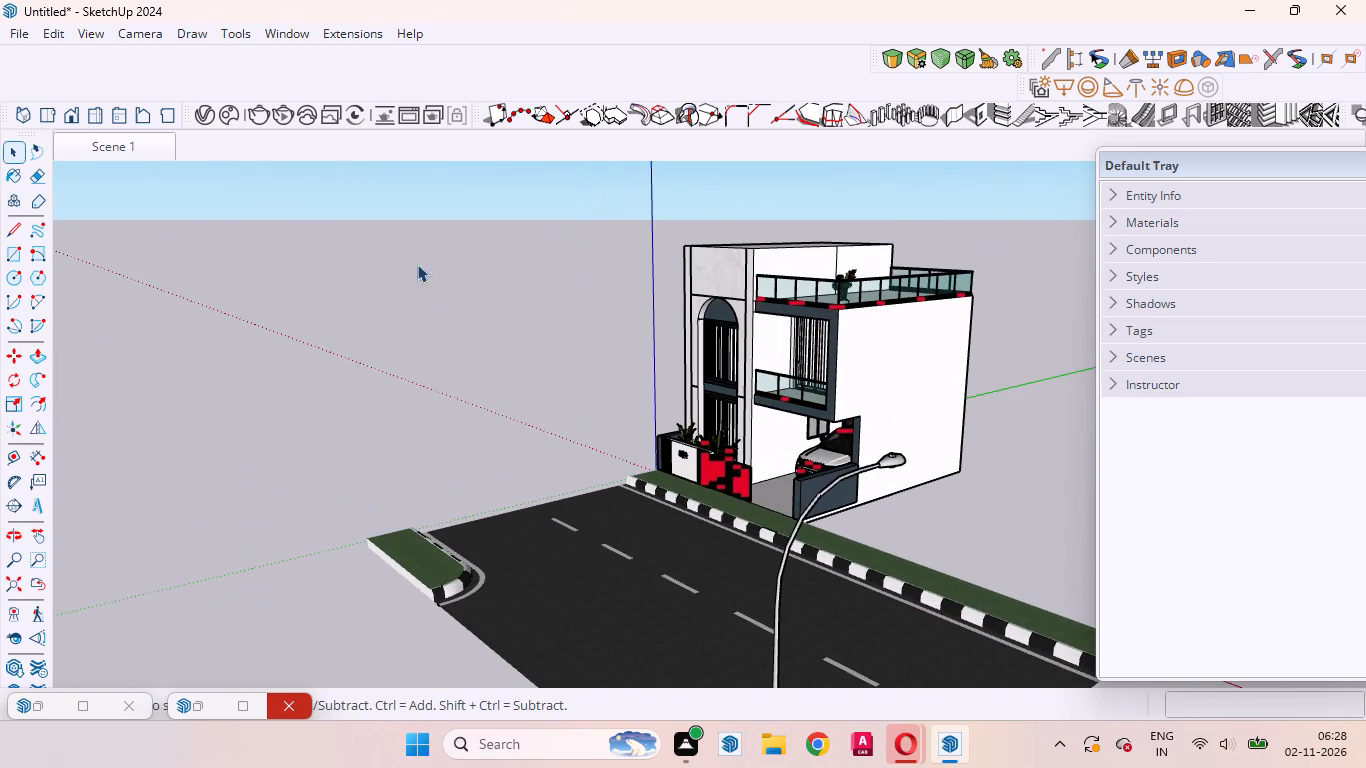
click(150, 152)
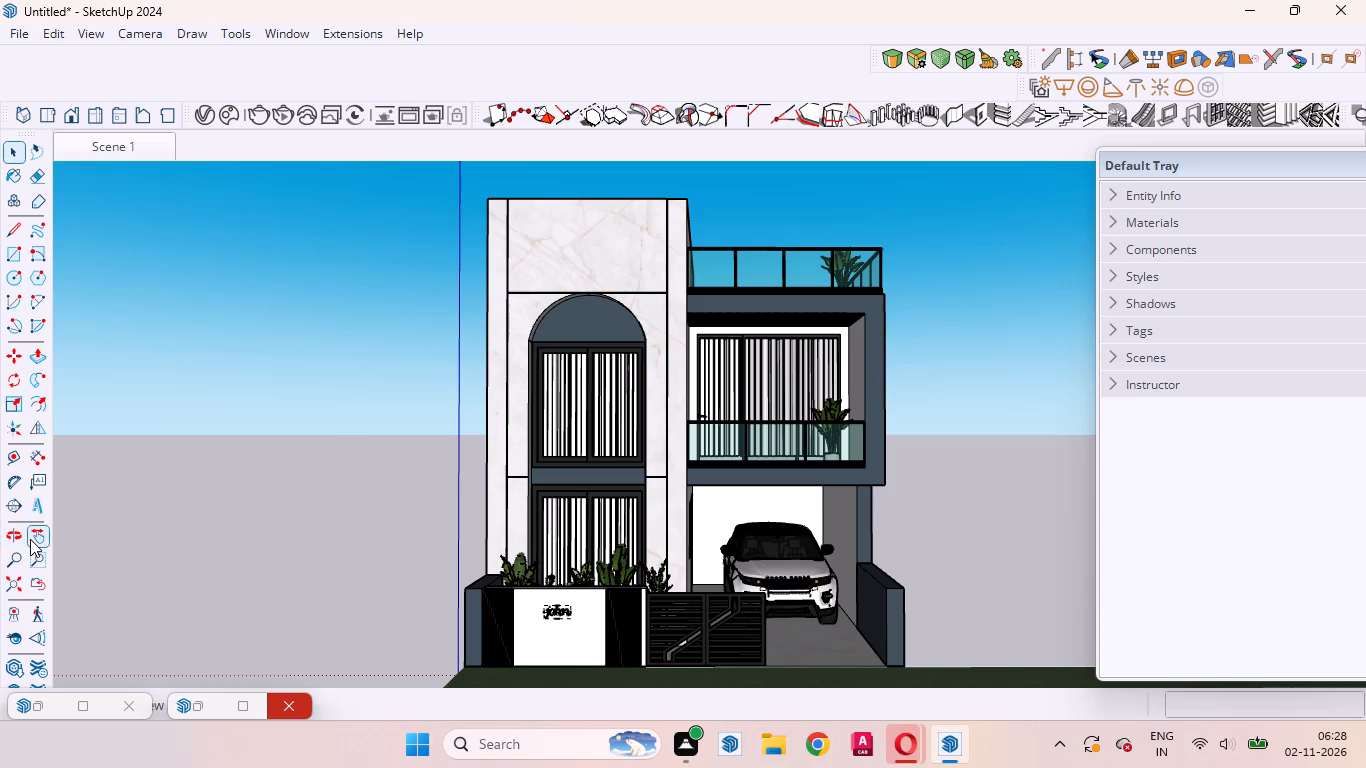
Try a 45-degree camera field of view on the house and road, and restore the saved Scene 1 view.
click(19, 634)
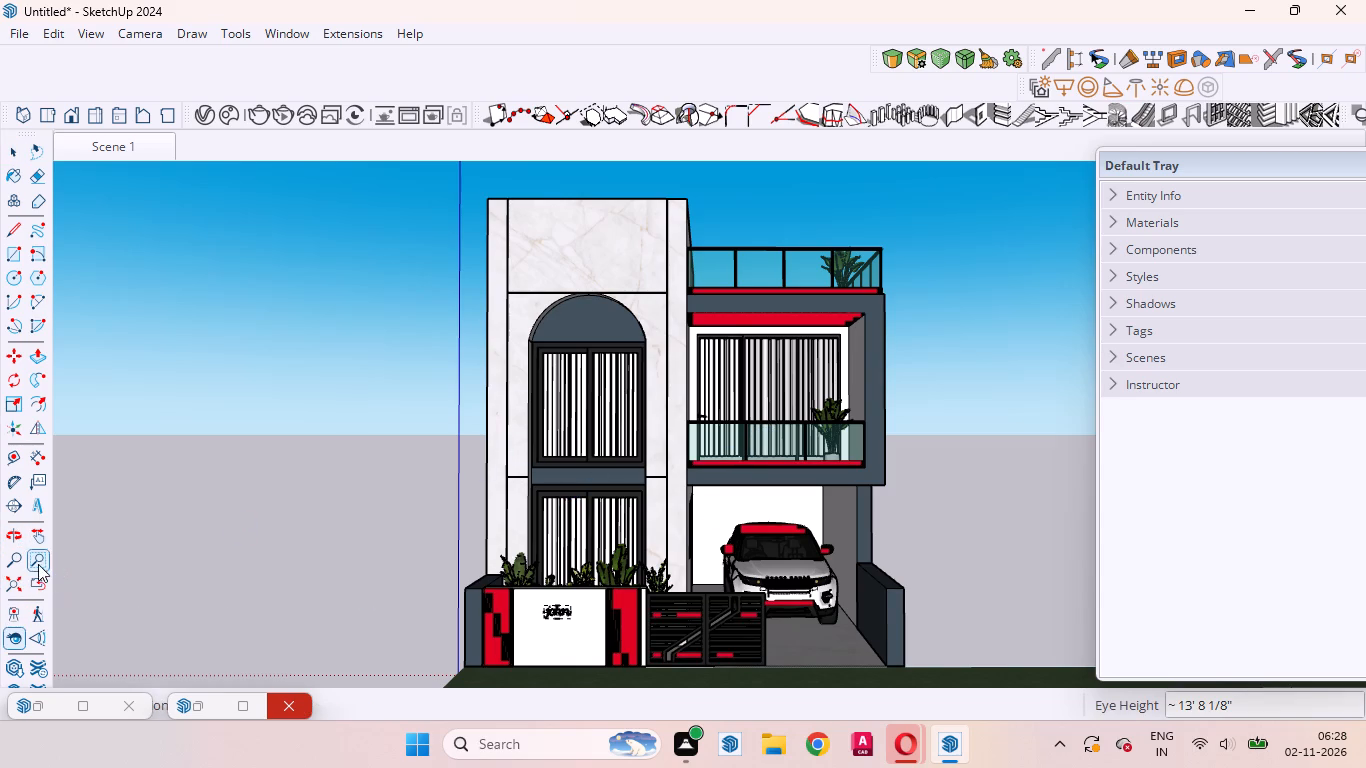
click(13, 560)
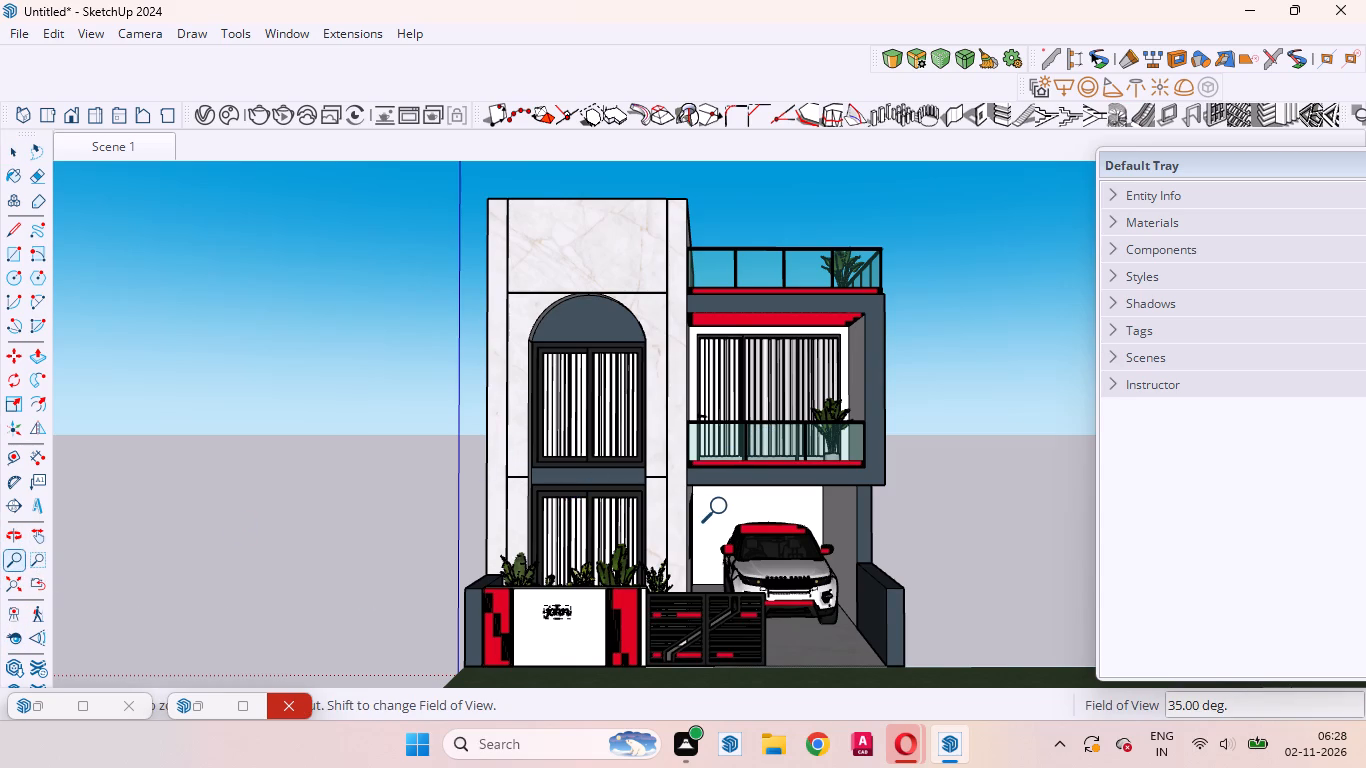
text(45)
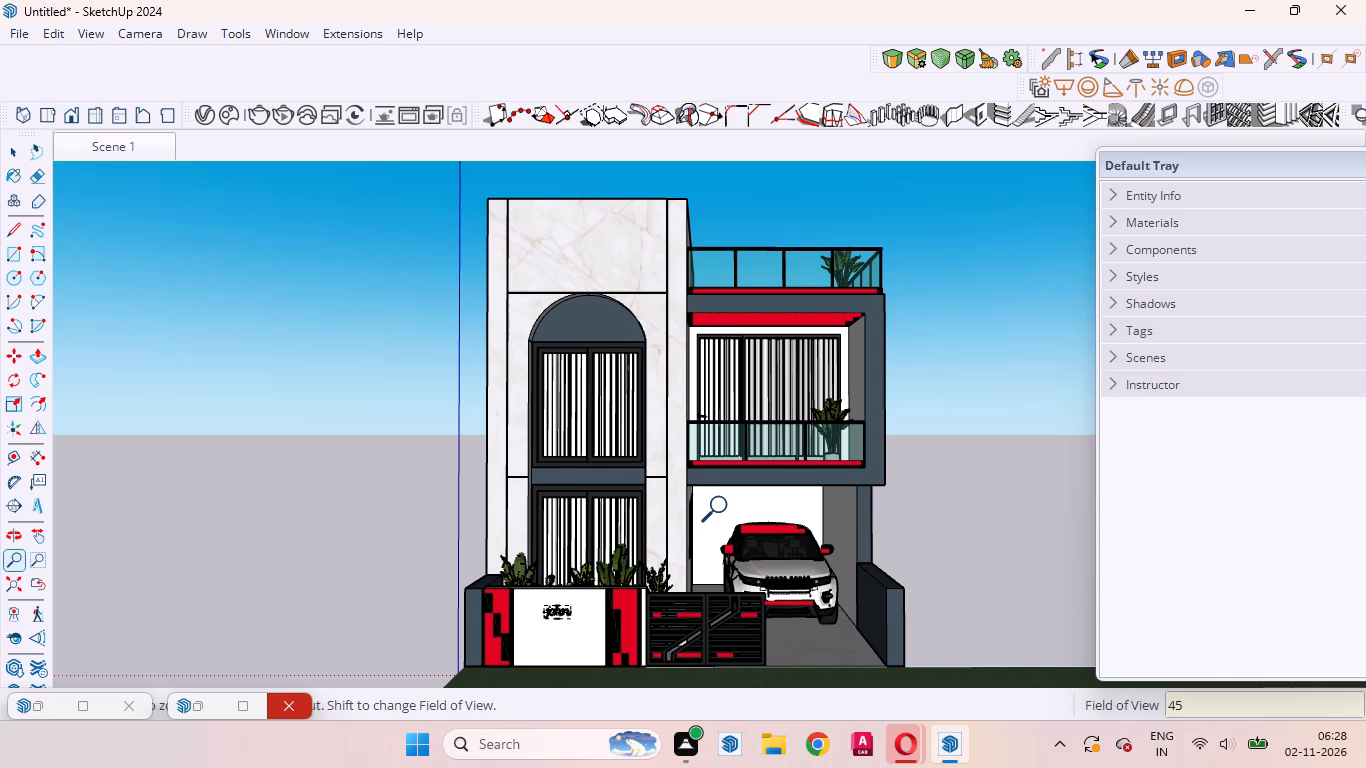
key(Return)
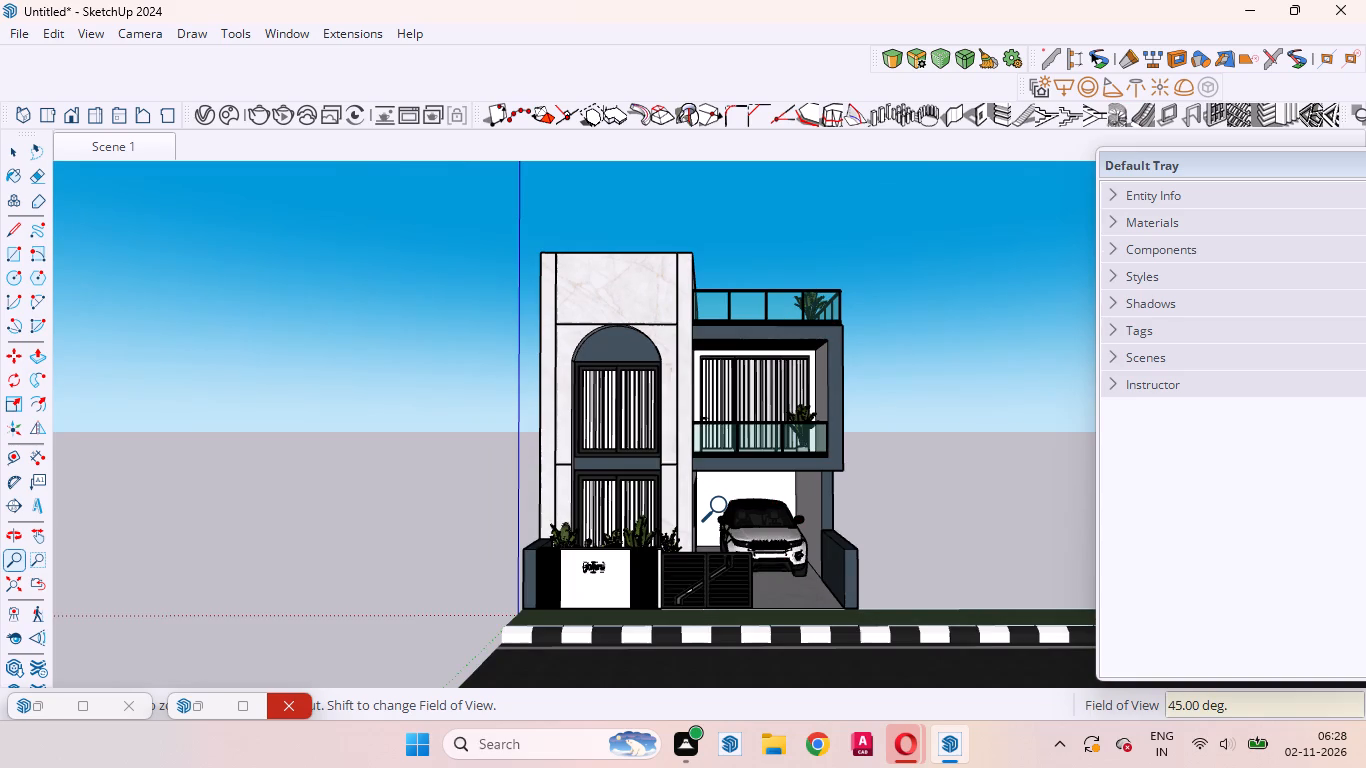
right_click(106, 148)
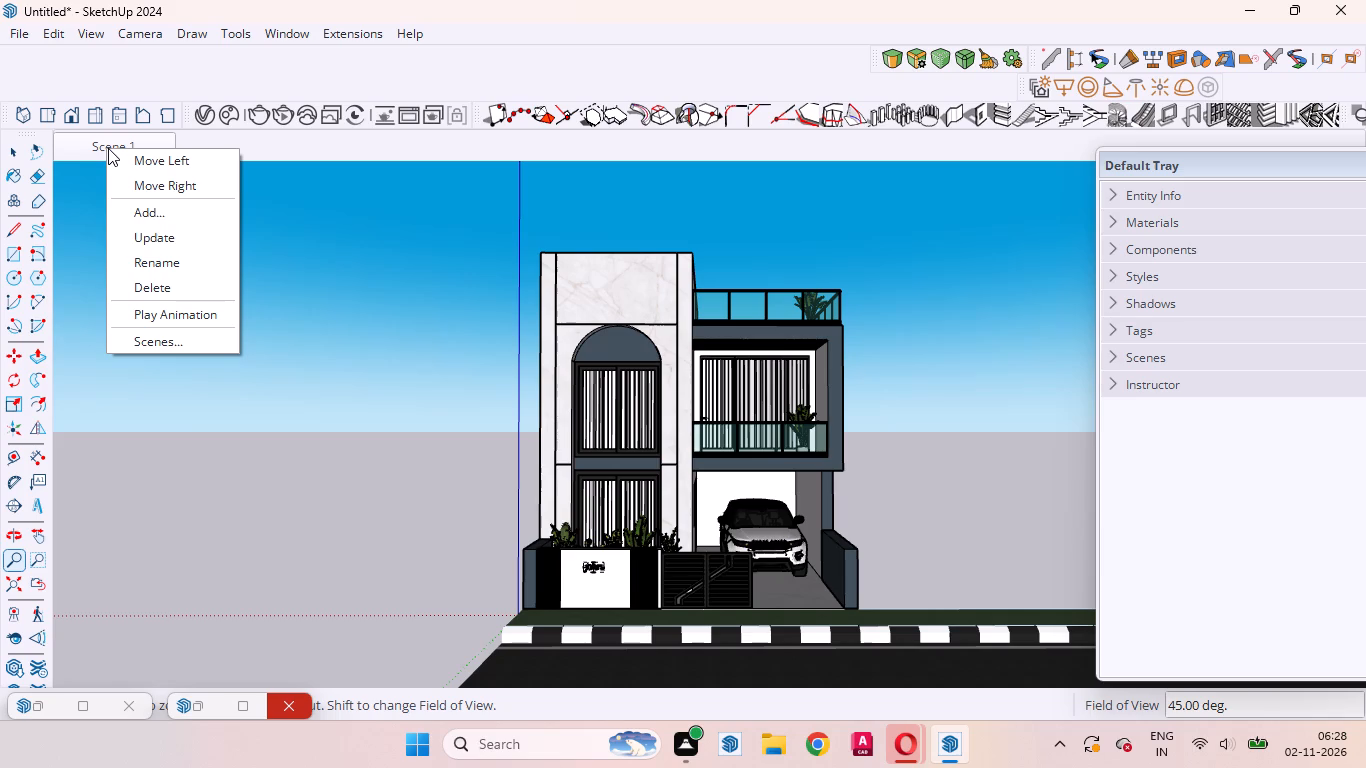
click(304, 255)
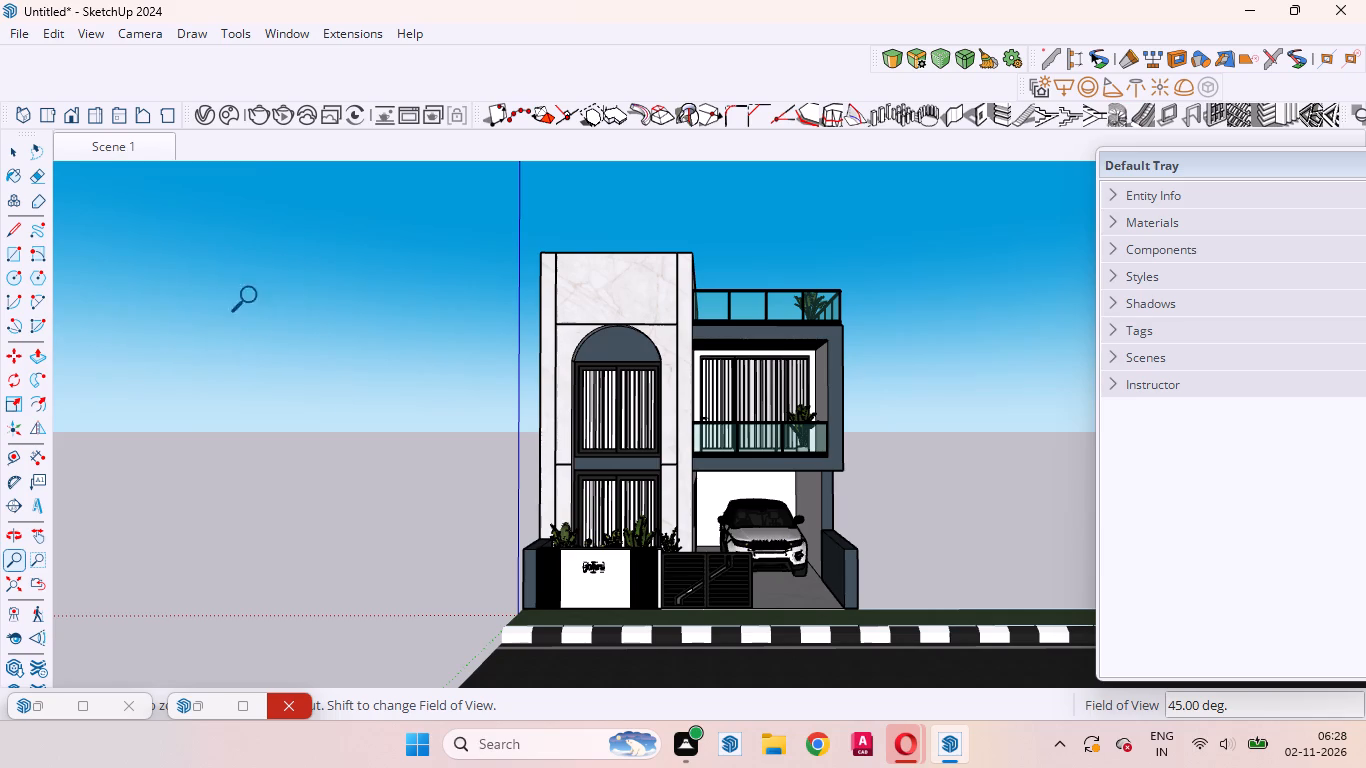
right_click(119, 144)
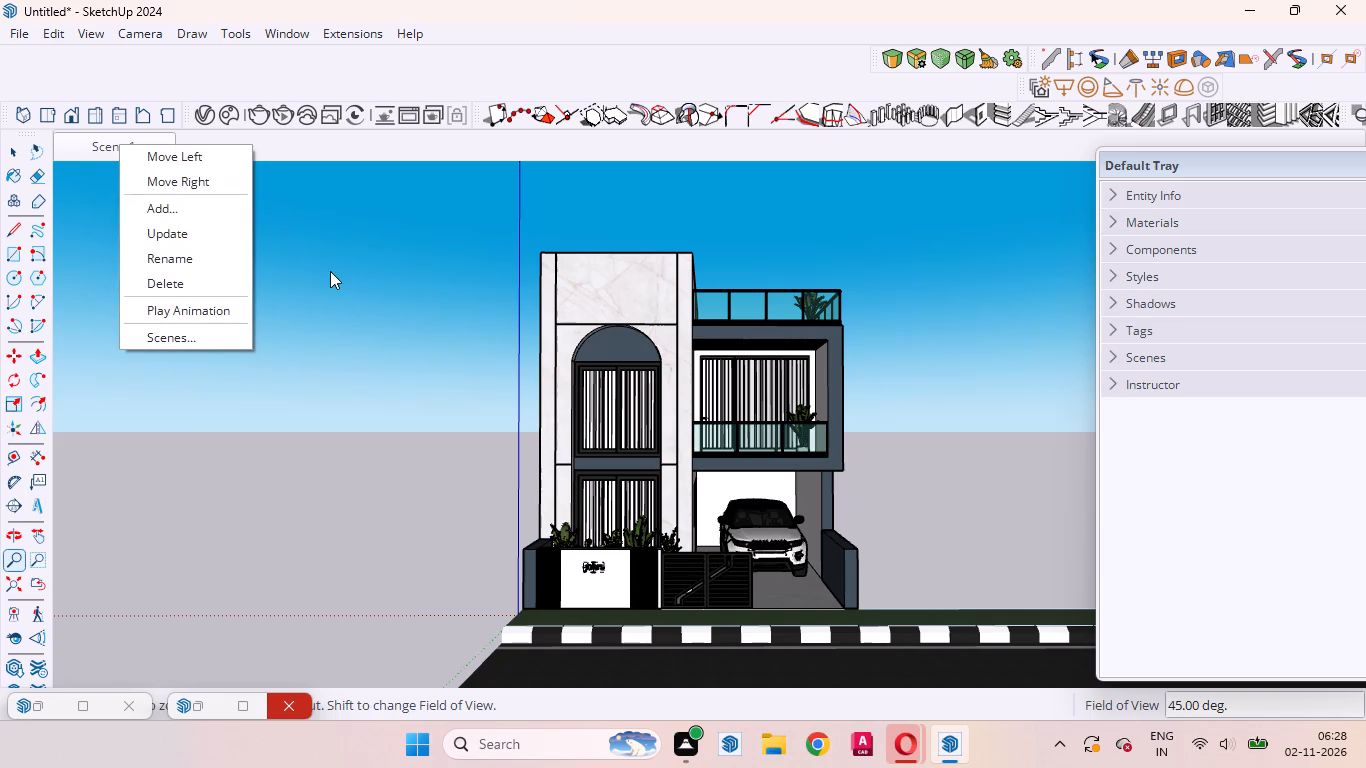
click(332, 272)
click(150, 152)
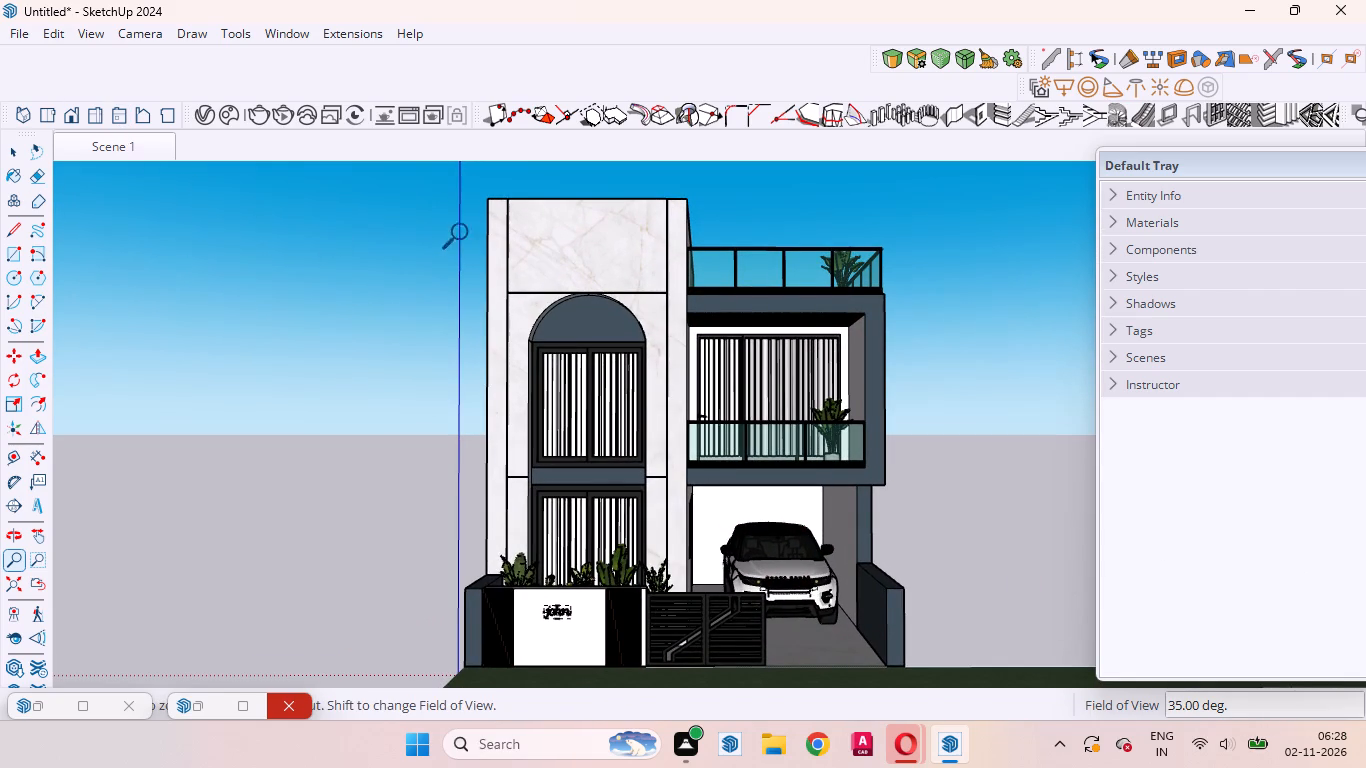
Open the road component for editing and select its asphalt surface to check how it is built.
scroll(487, 228, down, 9)
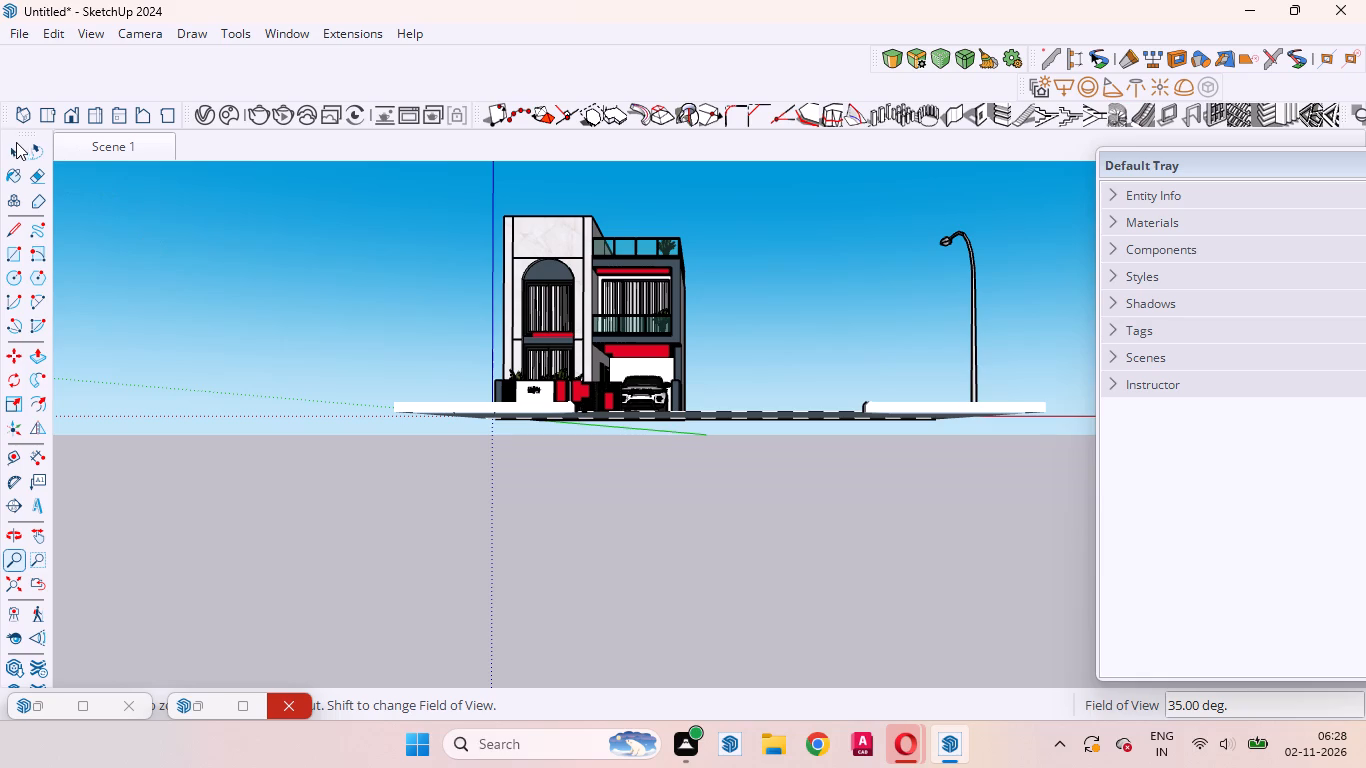
click(9, 143)
click(22, 150)
middle_drag(395, 355, 761, 594)
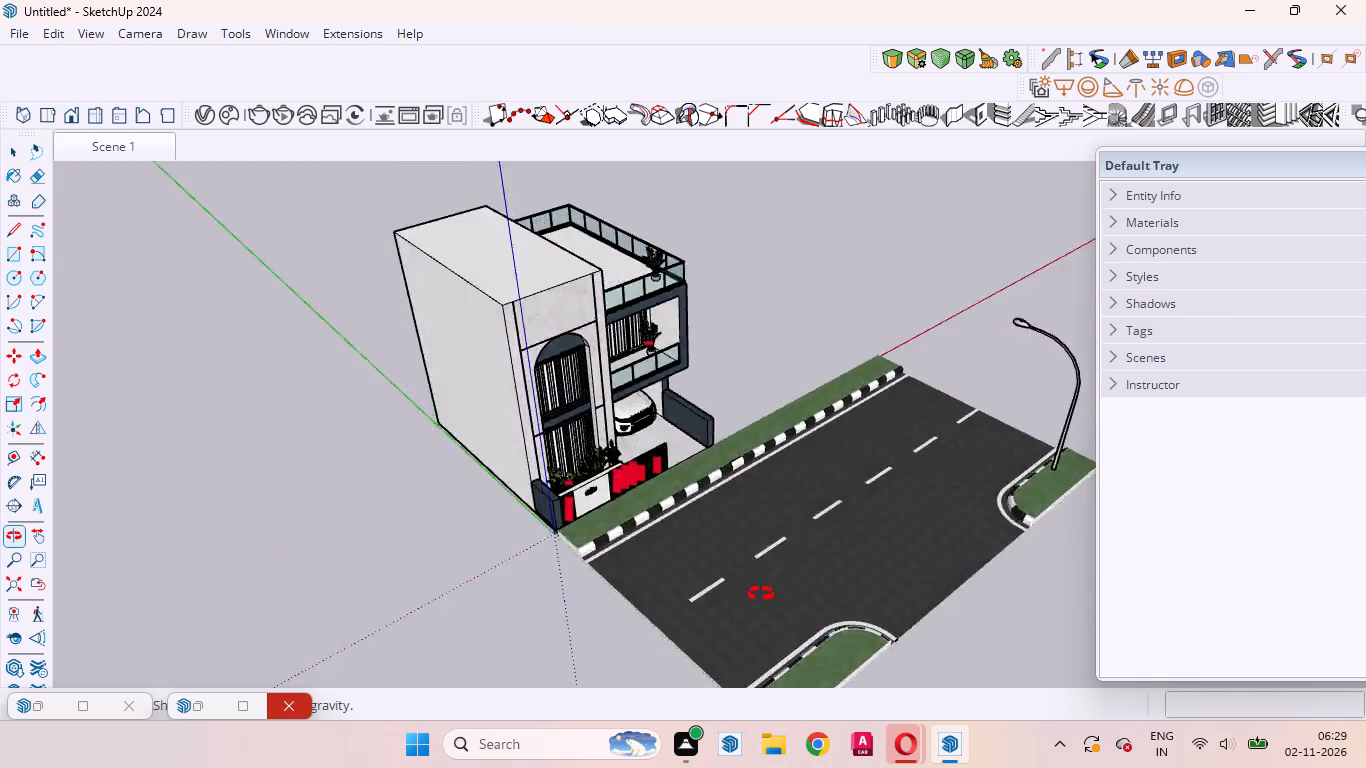
middle_drag(761, 594, 836, 513)
scroll(840, 516, up, 11)
scroll(751, 612, up, 1)
middle_drag(750, 612, 746, 554)
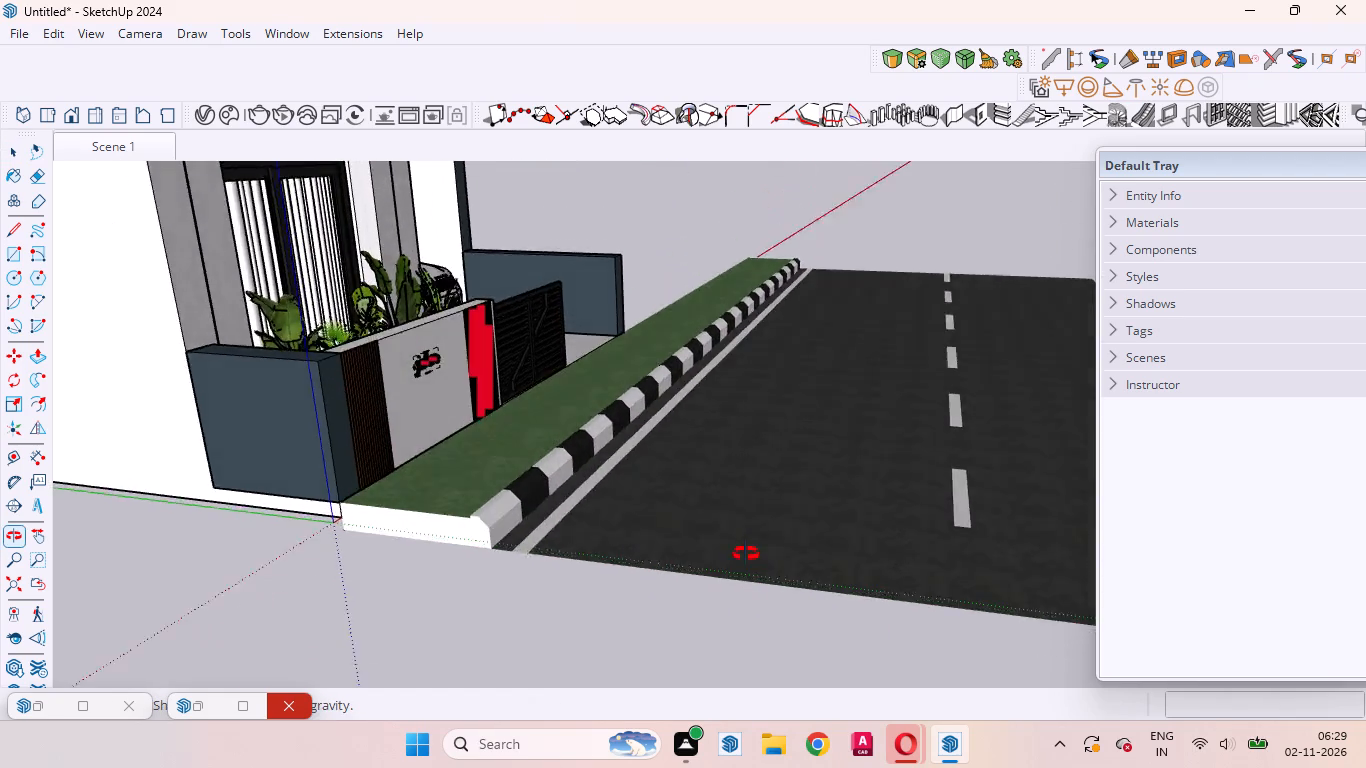
middle_drag(746, 554, 787, 541)
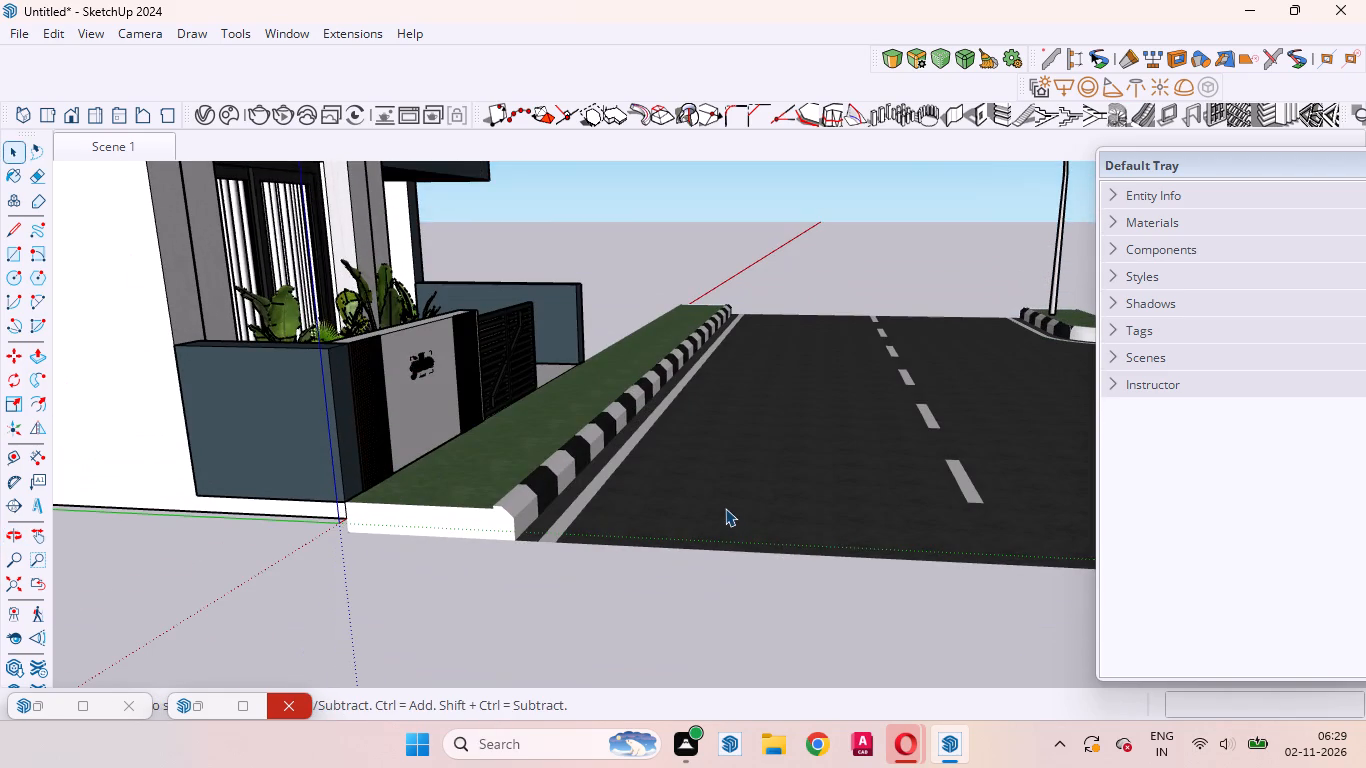
click(725, 508)
double_click(674, 502)
click(839, 514)
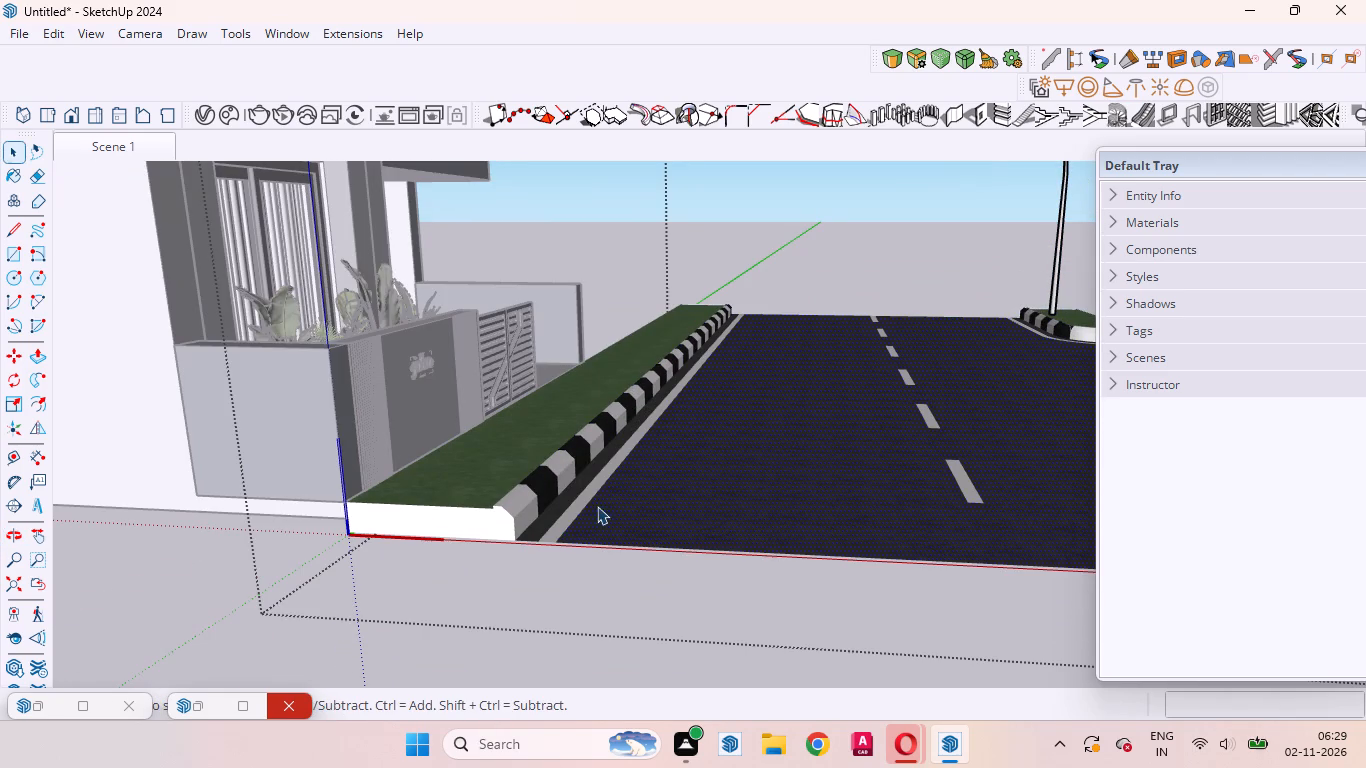
click(575, 506)
click(770, 491)
Inspect the striped kerb and the grass verge inside the road component by selecting their faces, and close the component.
scroll(614, 468, up, 5)
middle_drag(610, 474, 515, 454)
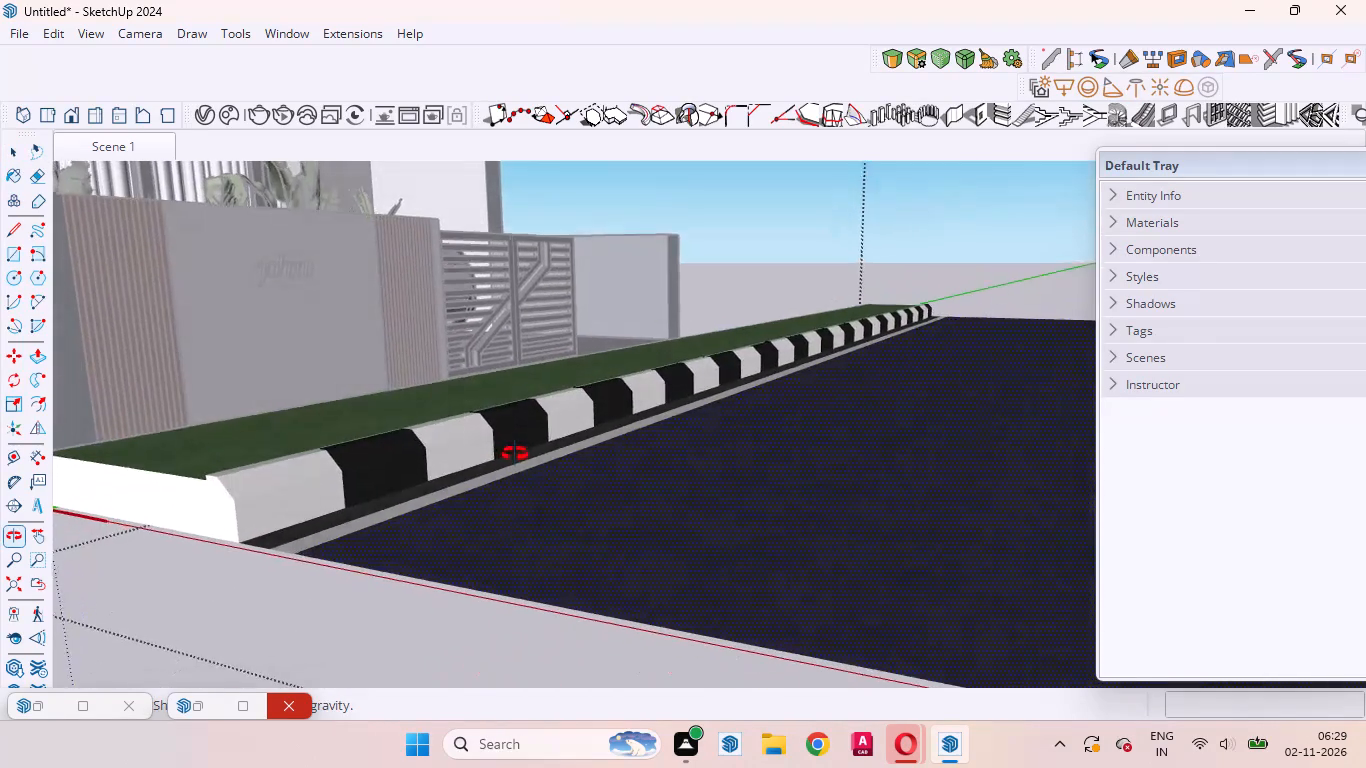
middle_drag(515, 454, 522, 463)
click(334, 464)
click(388, 455)
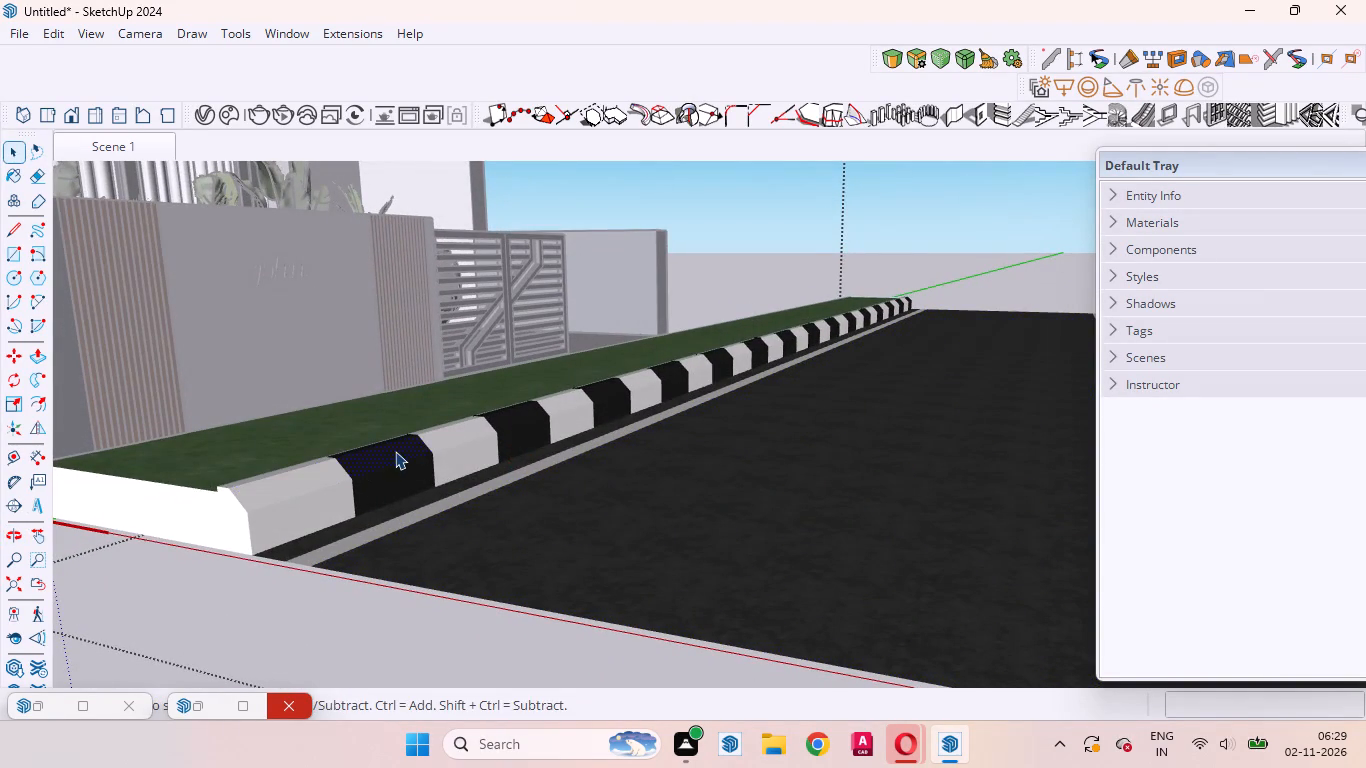
middle_drag(401, 454, 564, 520)
click(531, 508)
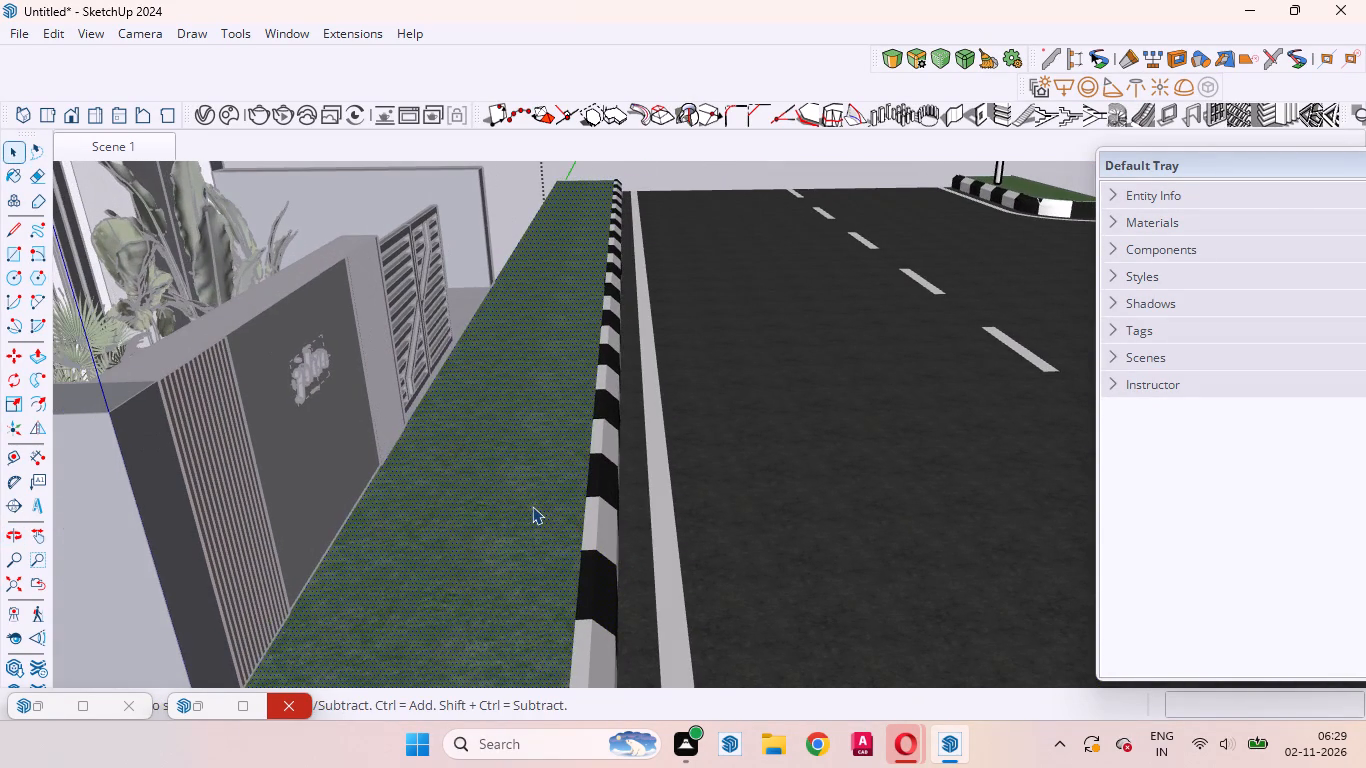
scroll(552, 449, down, 4)
double_click(547, 482)
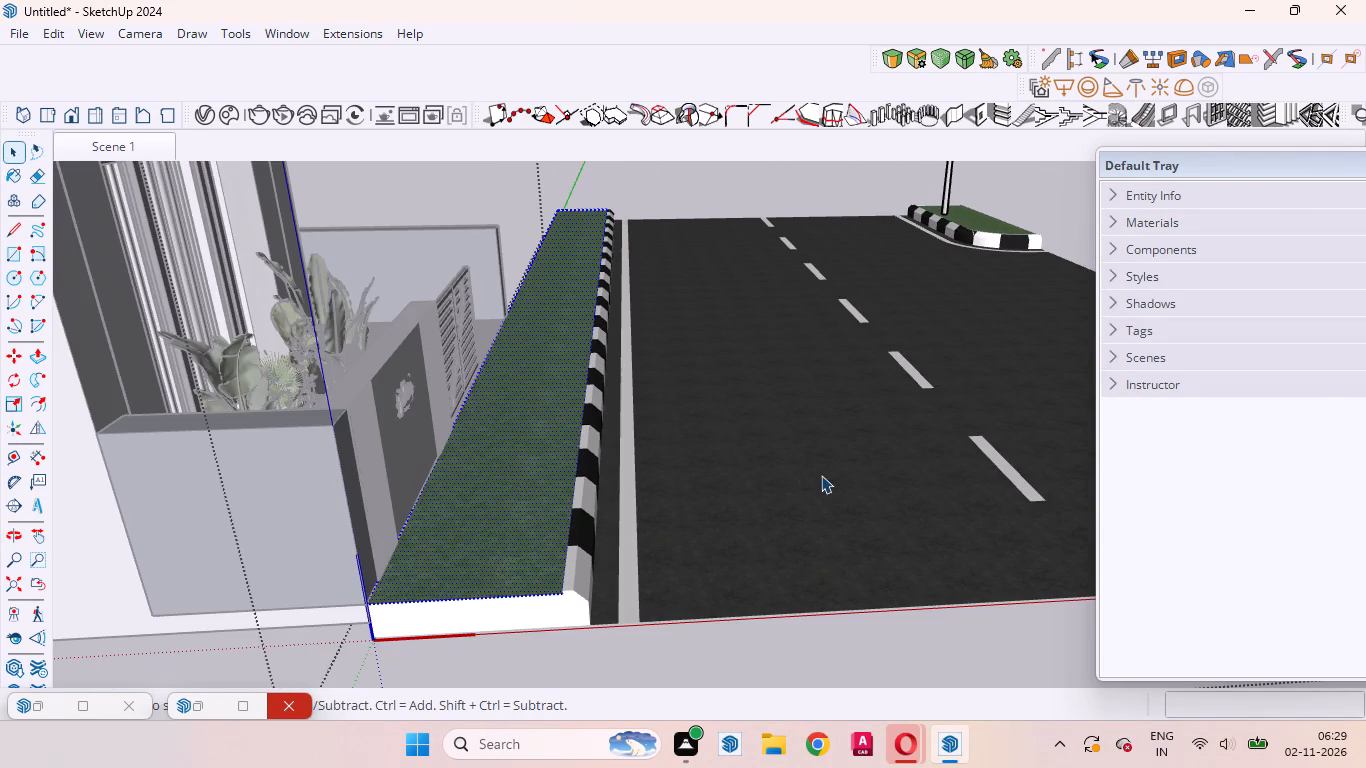
click(770, 677)
click(768, 665)
scroll(731, 476, down, 5)
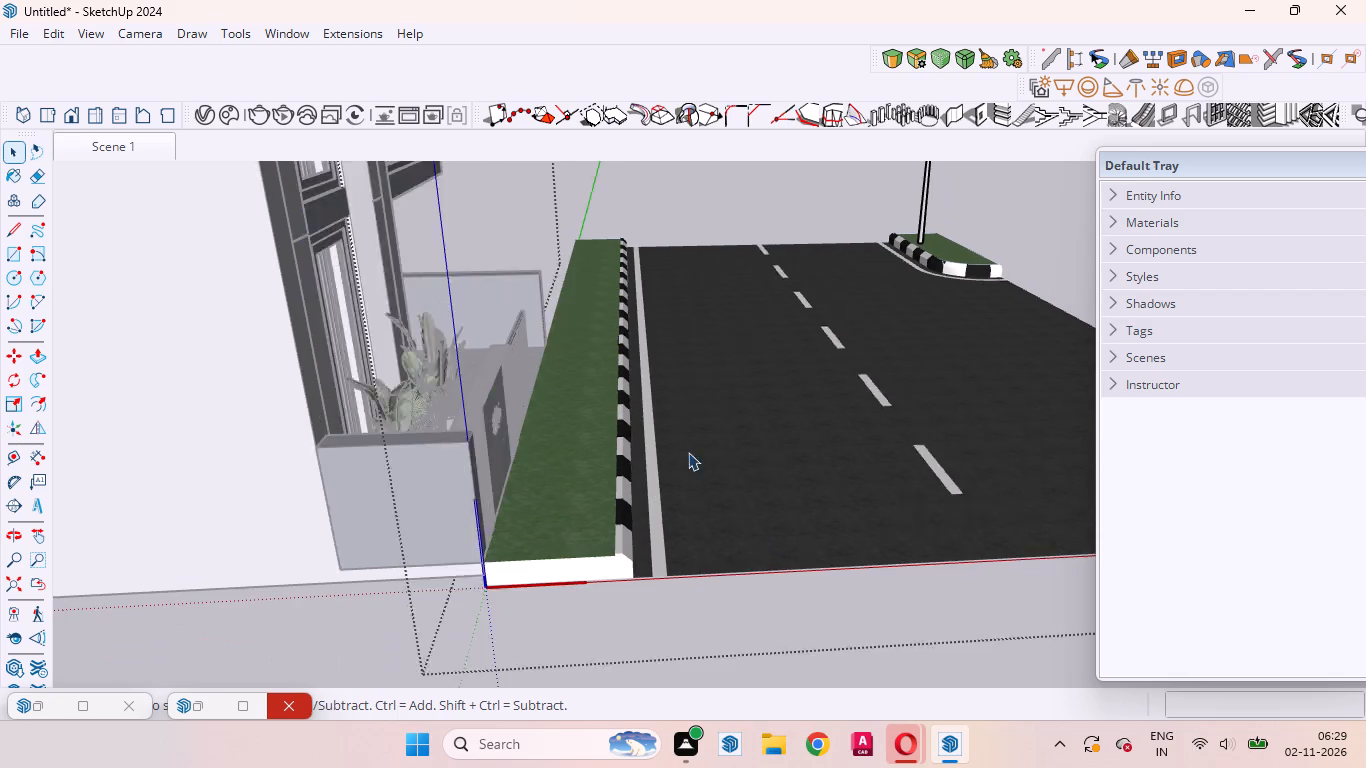
click(841, 520)
double_click(813, 650)
Reopen the road component and check the verge face and the end kerb block's edge by selecting them.
click(777, 518)
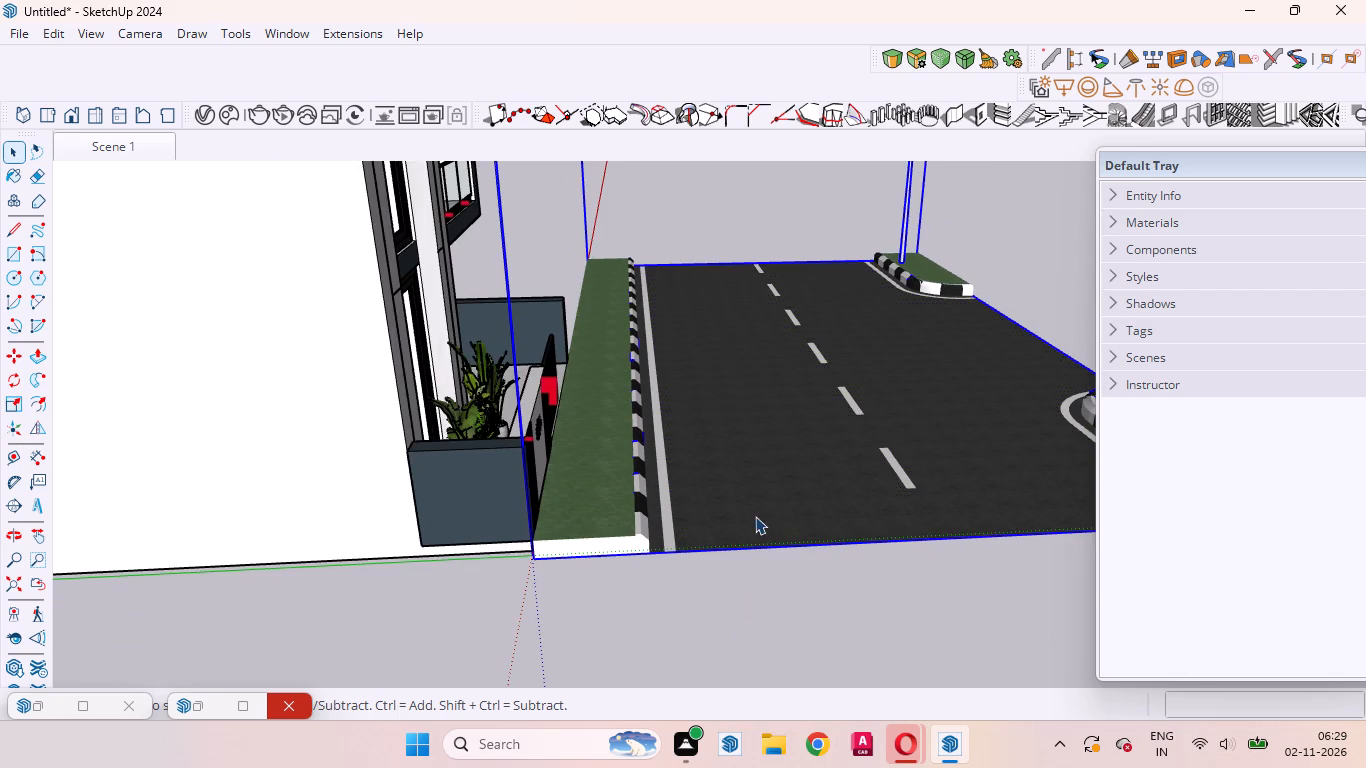
double_click(640, 505)
click(621, 501)
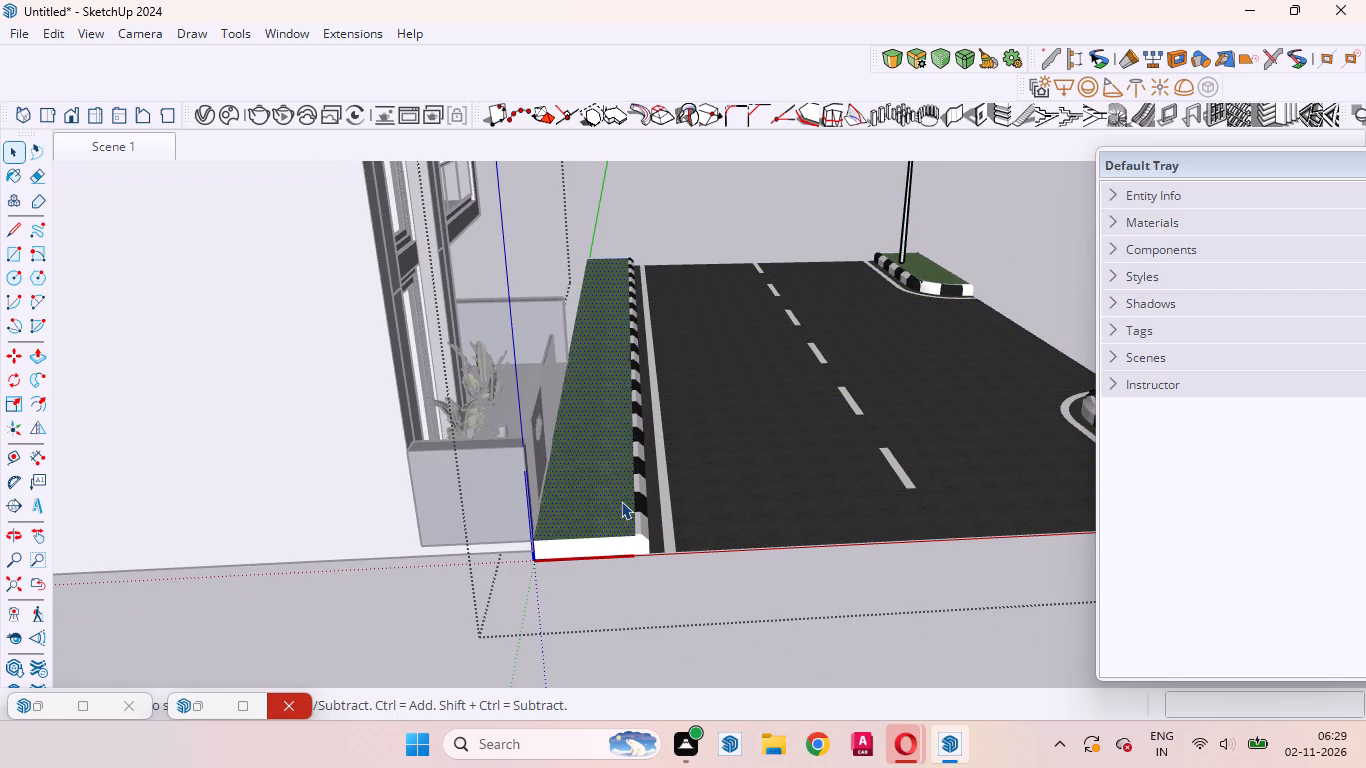
double_click(621, 501)
double_click(621, 501)
triple_click(621, 501)
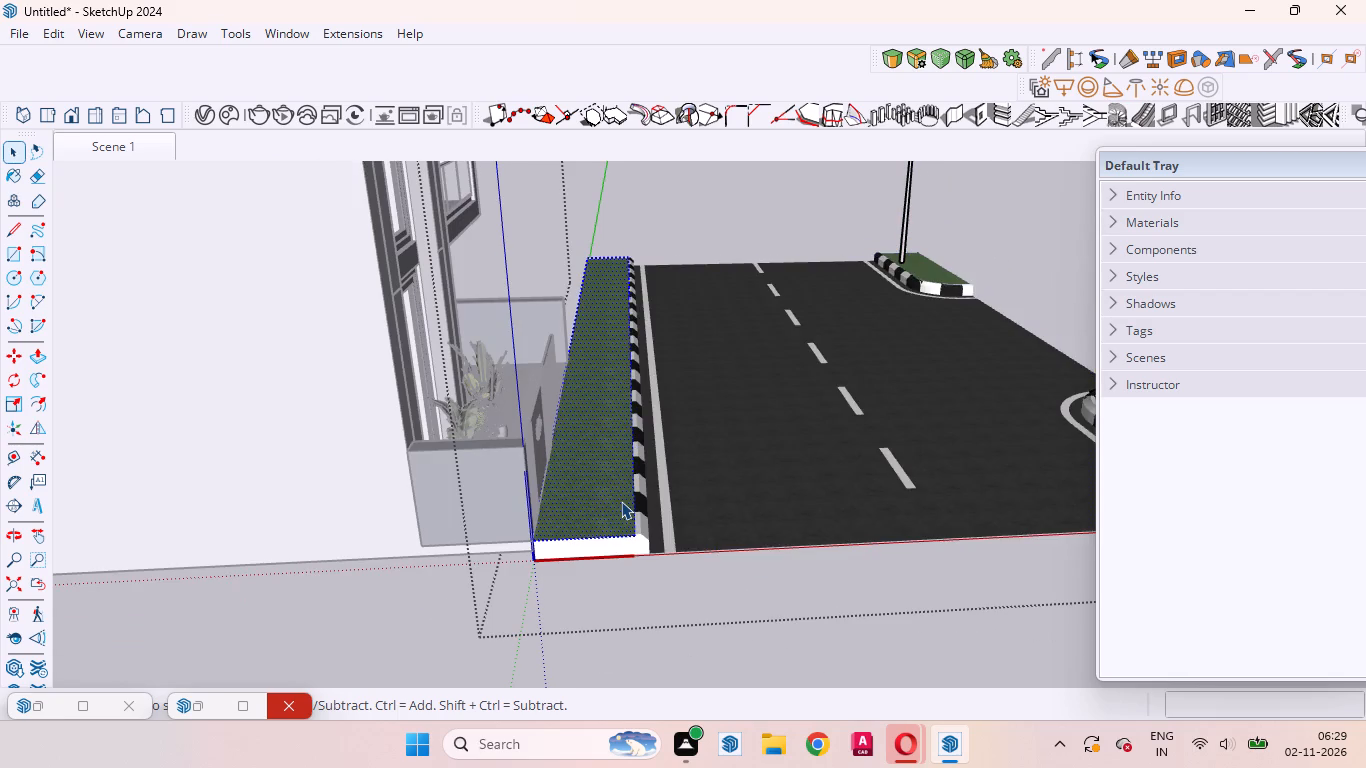
click(621, 501)
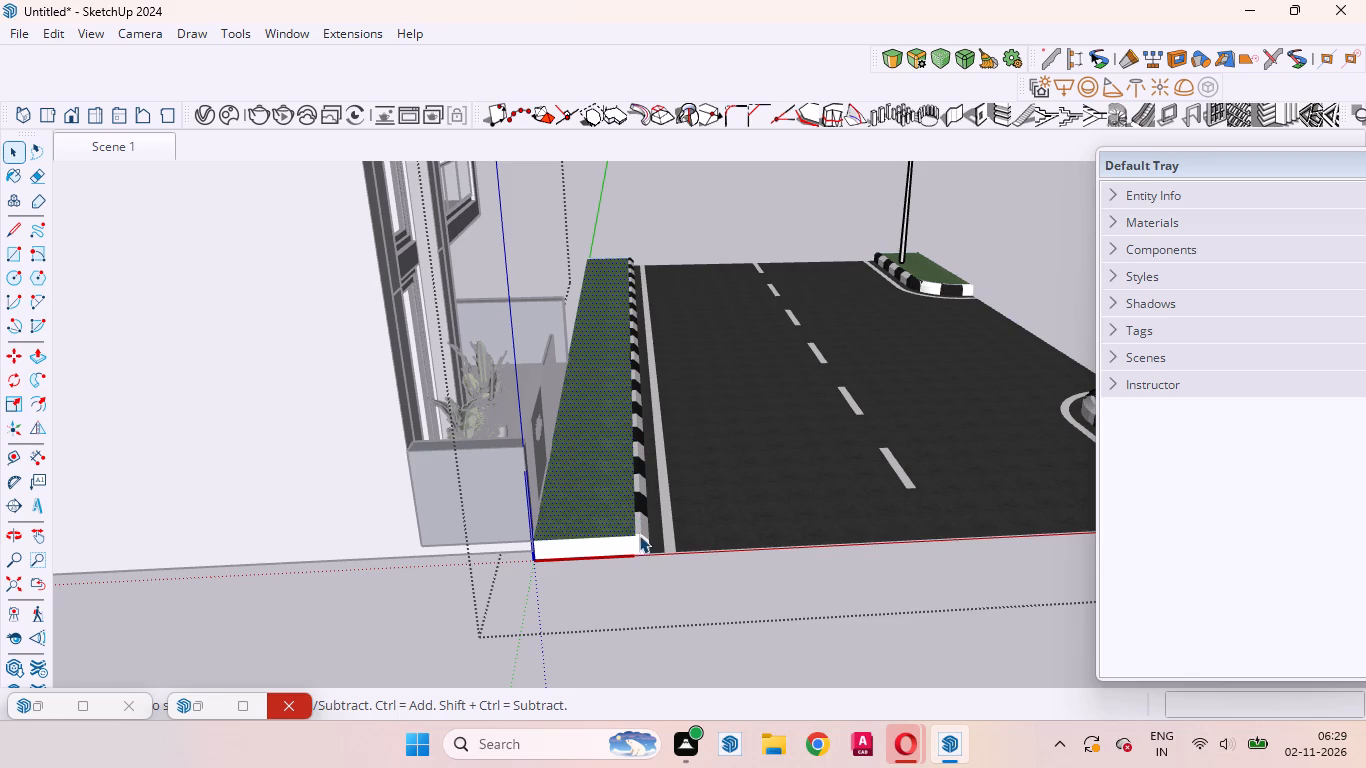
double_click(642, 530)
double_click(642, 529)
click(642, 529)
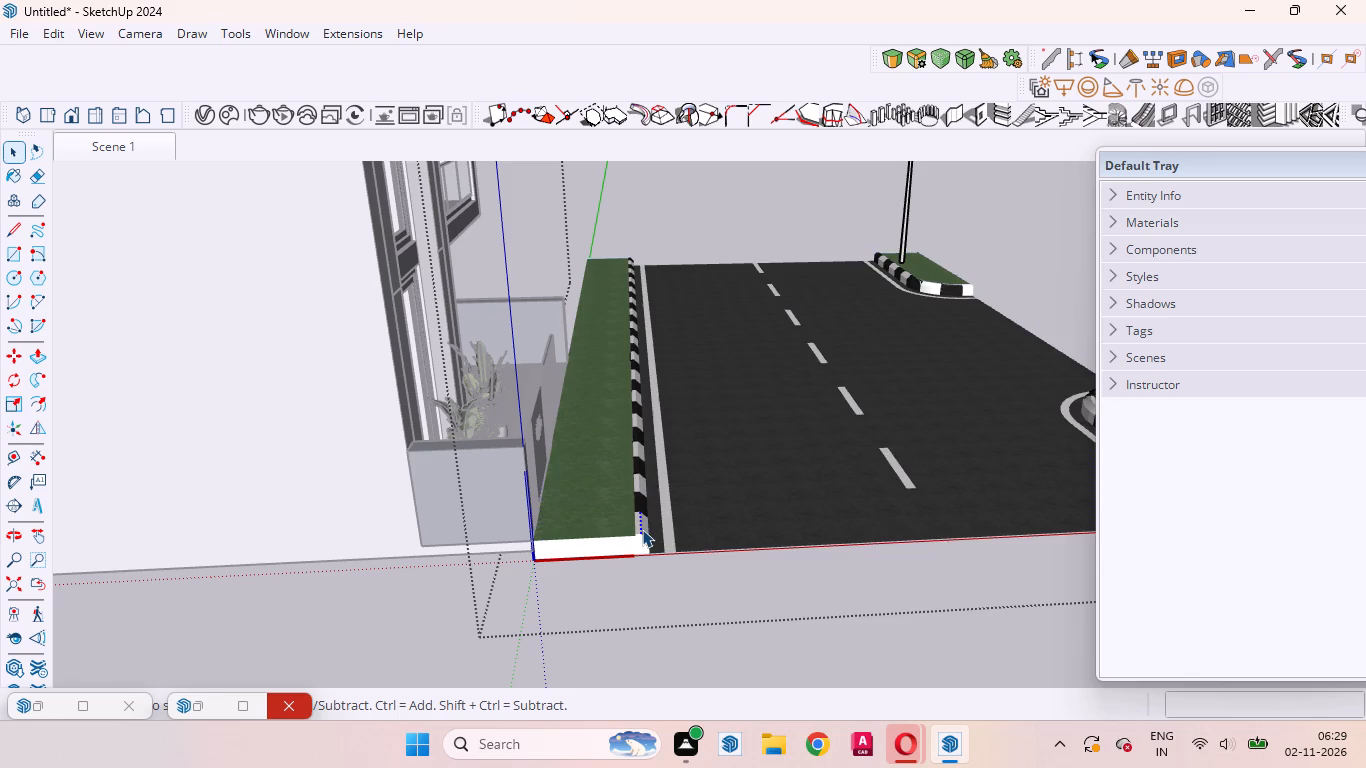
Examine the verge and kerb along the front compound wall from low and high angles, and close the road component.
middle_drag(908, 502, 686, 444)
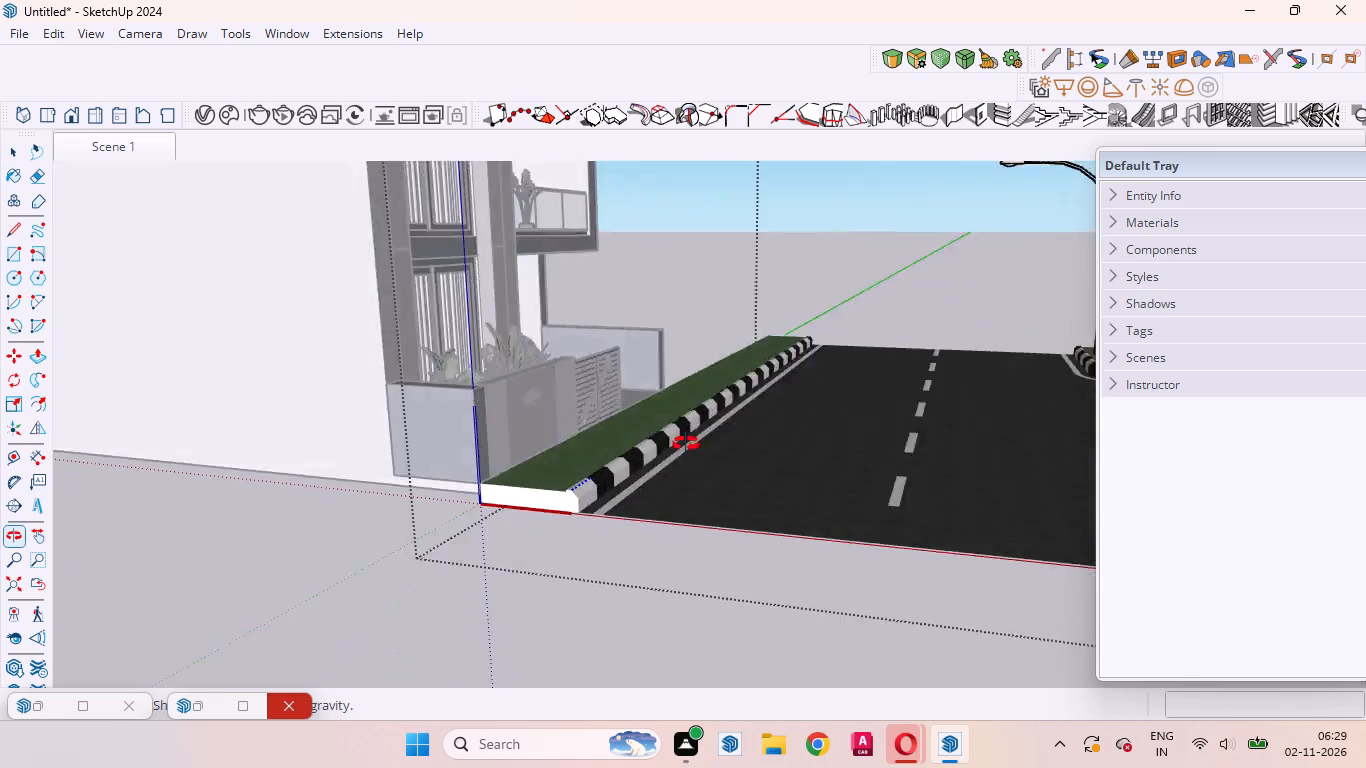
middle_drag(686, 444, 787, 355)
scroll(720, 450, up, 4)
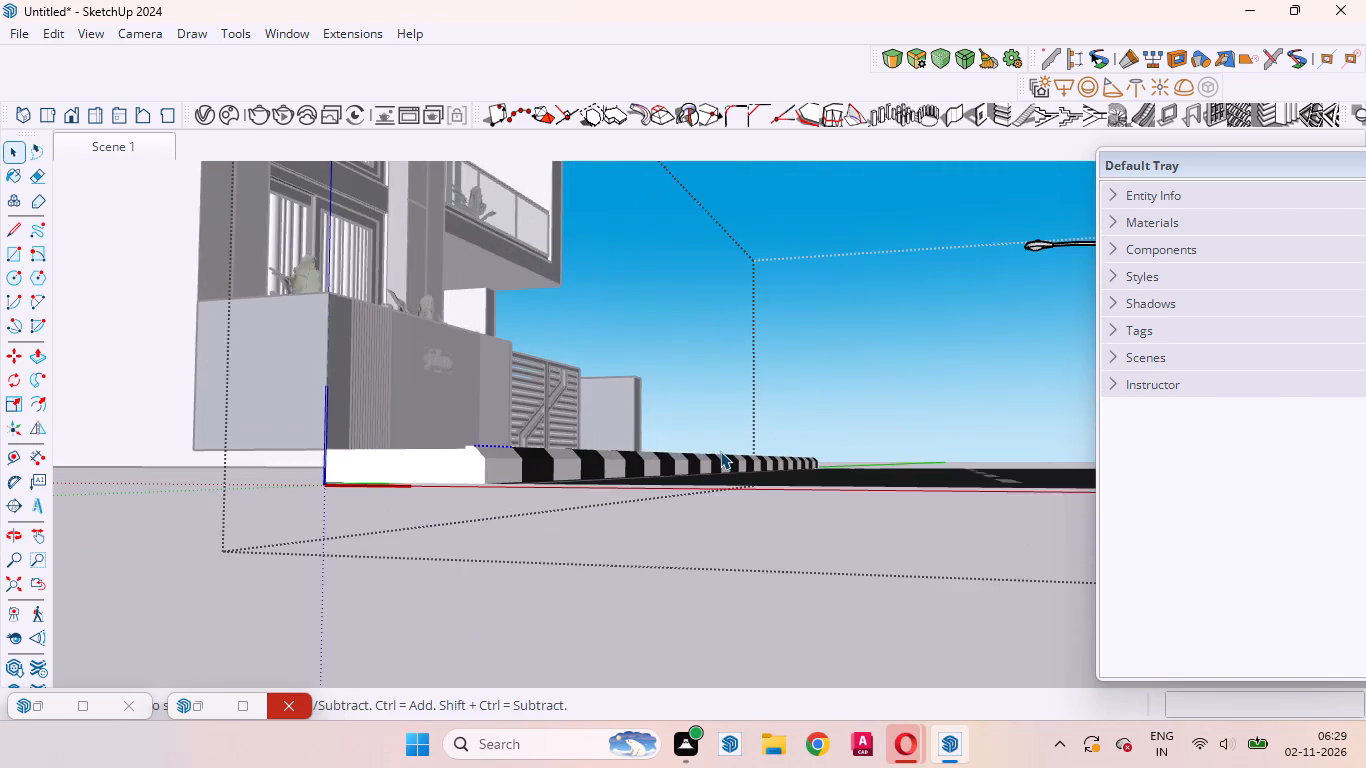
scroll(720, 451, up, 4)
middle_drag(788, 475, 480, 754)
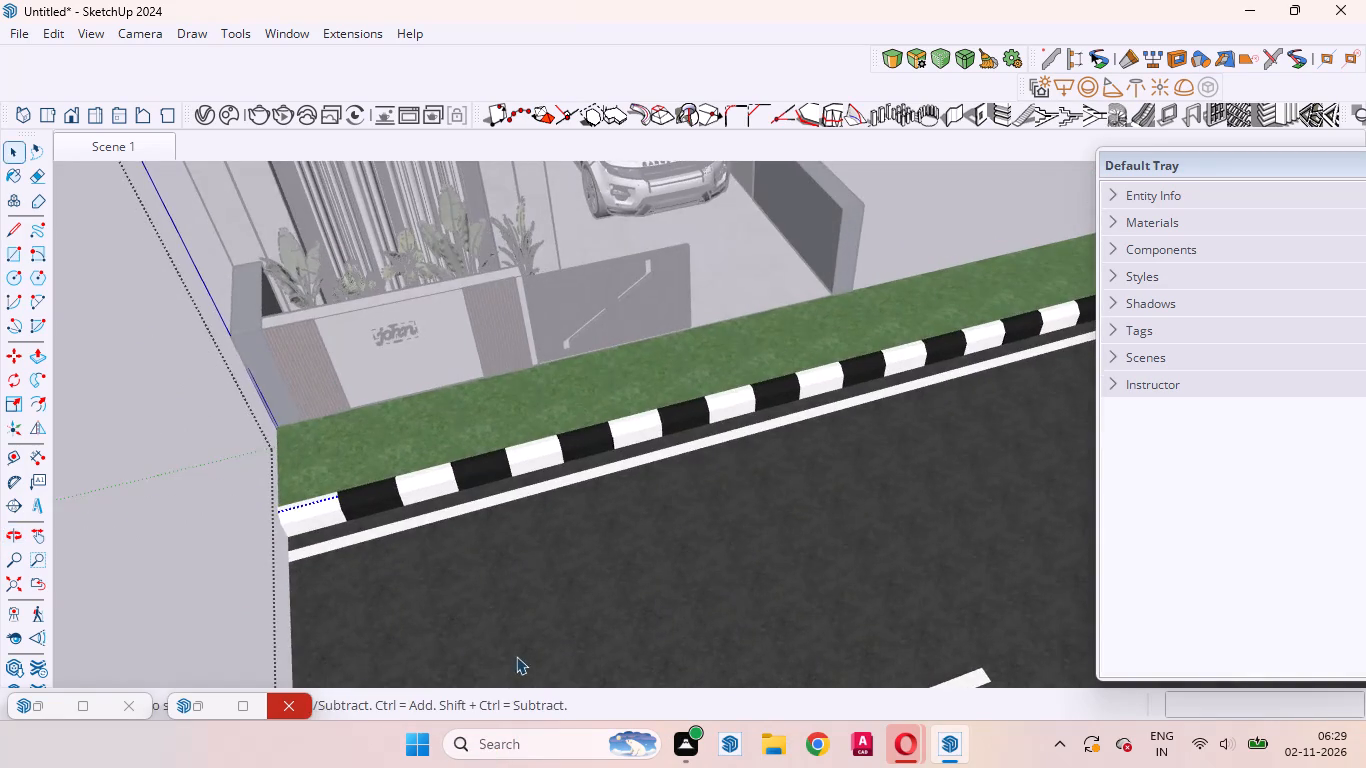
scroll(519, 648, down, 14)
scroll(607, 470, up, 12)
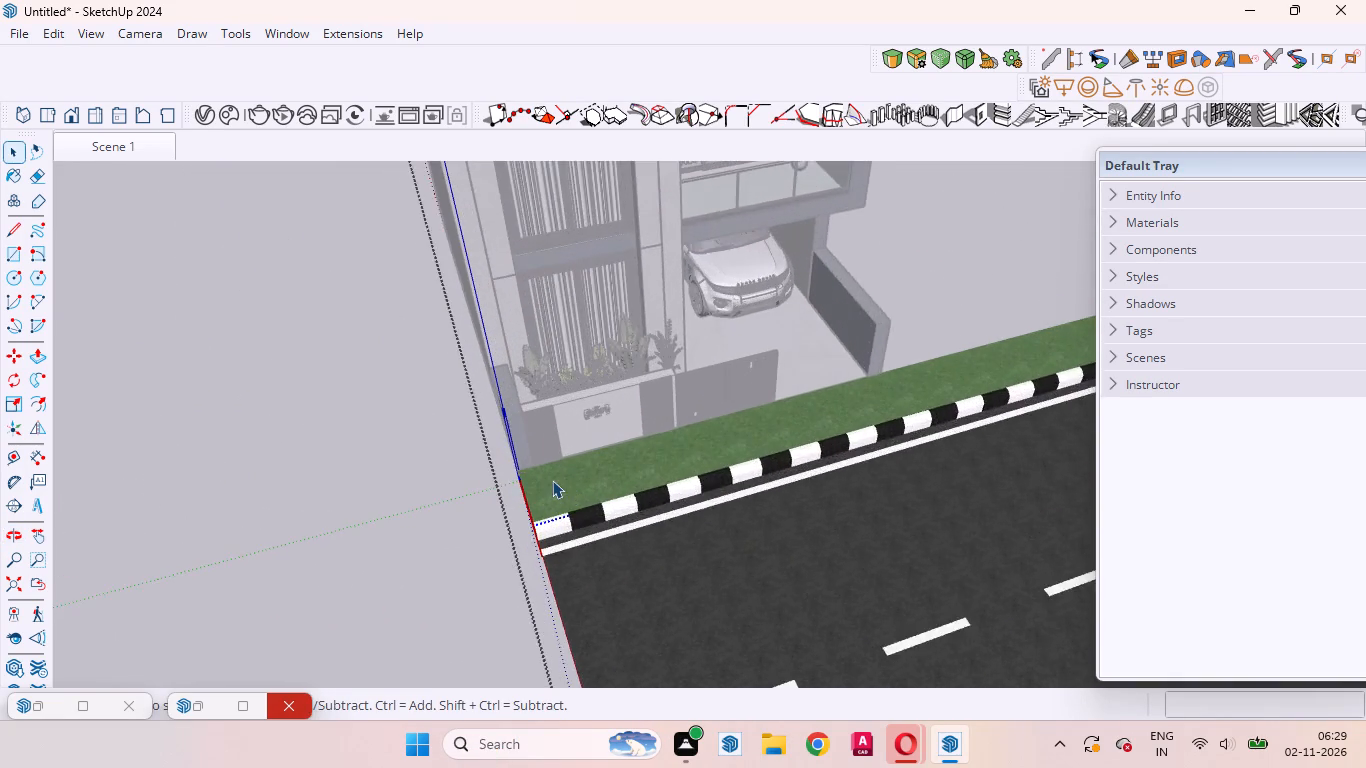
scroll(552, 480, up, 7)
click(618, 502)
double_click(291, 550)
click(285, 546)
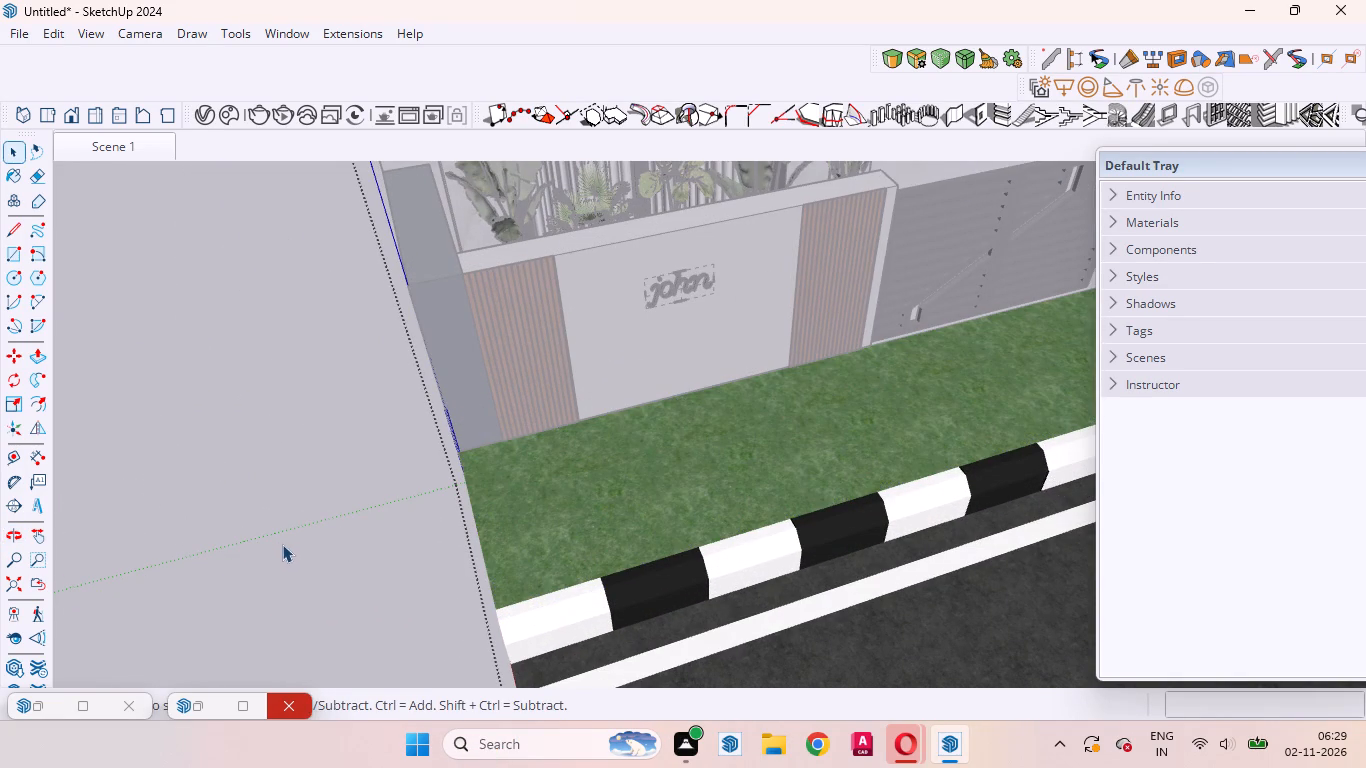
click(254, 474)
double_click(258, 447)
click(260, 435)
click(7, 149)
triple_click(269, 459)
double_click(272, 449)
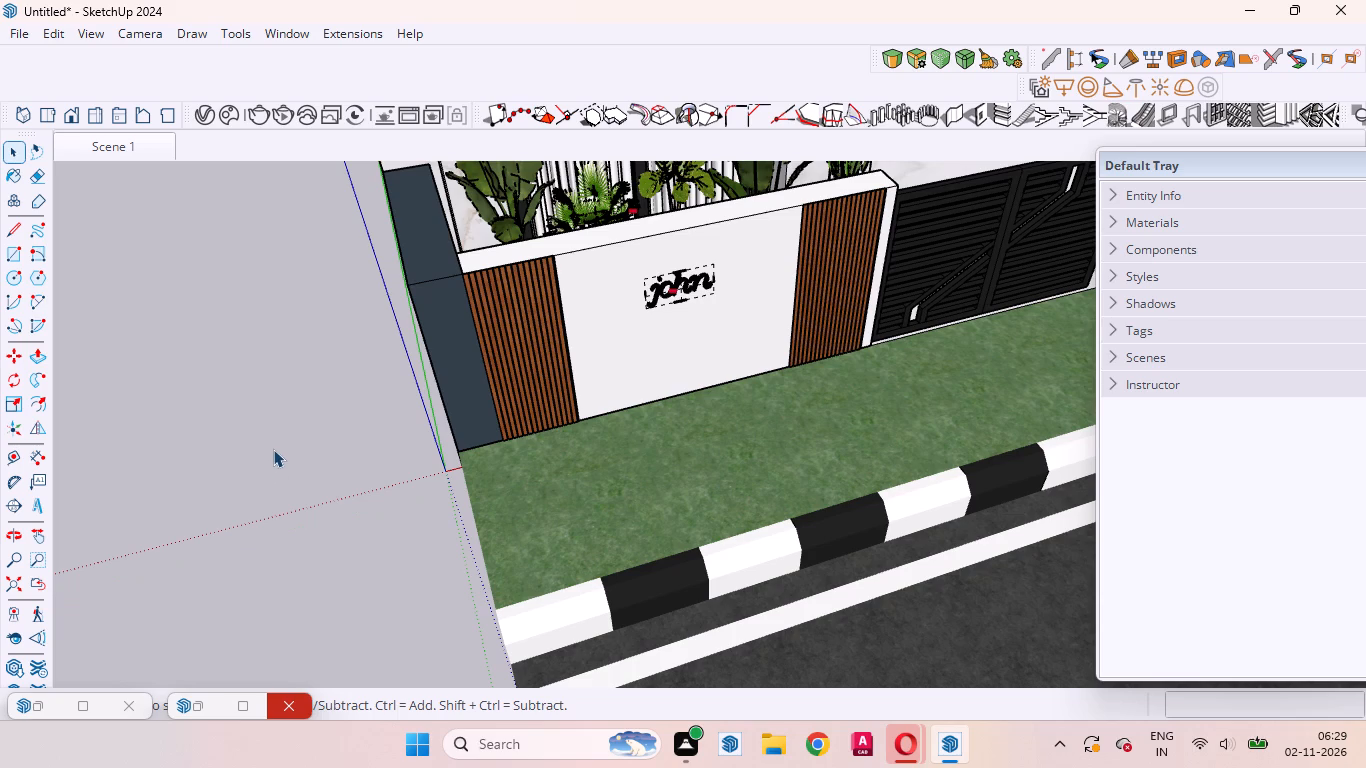
click(281, 444)
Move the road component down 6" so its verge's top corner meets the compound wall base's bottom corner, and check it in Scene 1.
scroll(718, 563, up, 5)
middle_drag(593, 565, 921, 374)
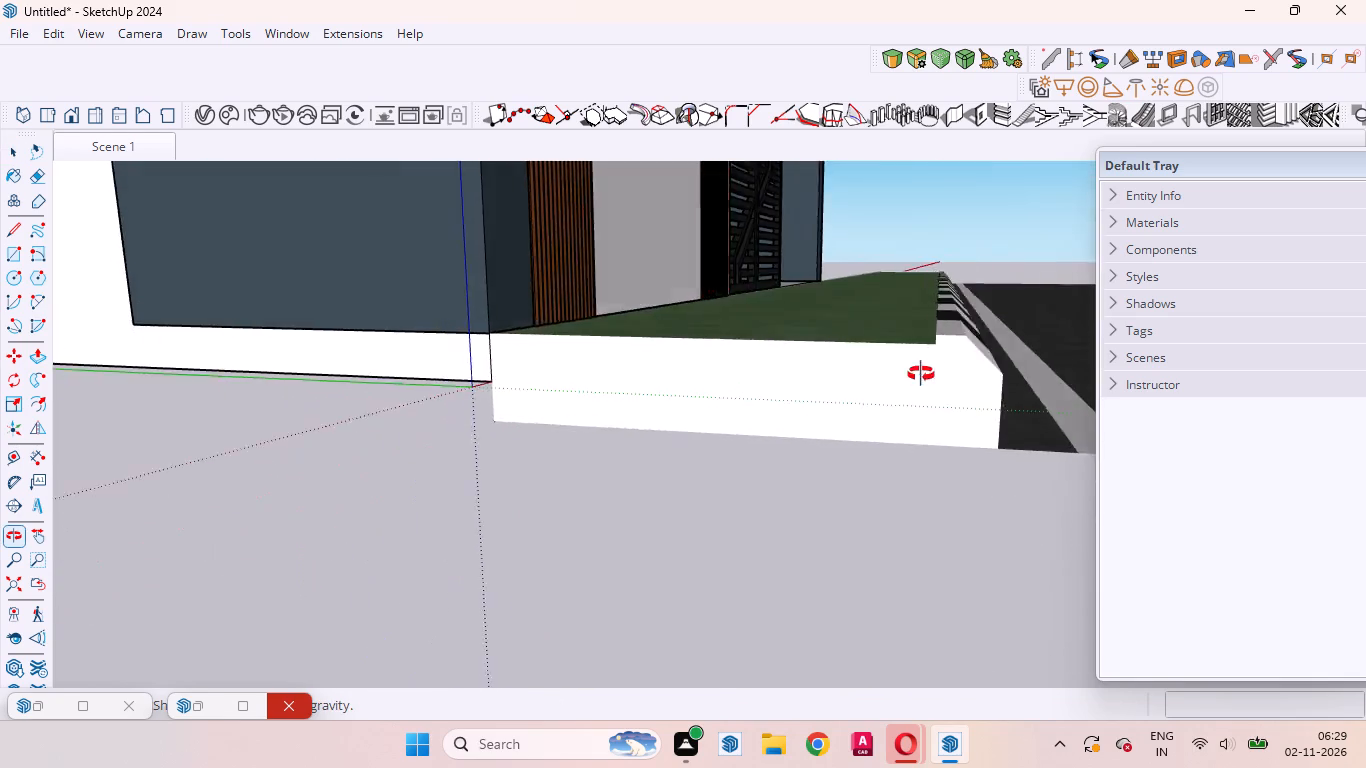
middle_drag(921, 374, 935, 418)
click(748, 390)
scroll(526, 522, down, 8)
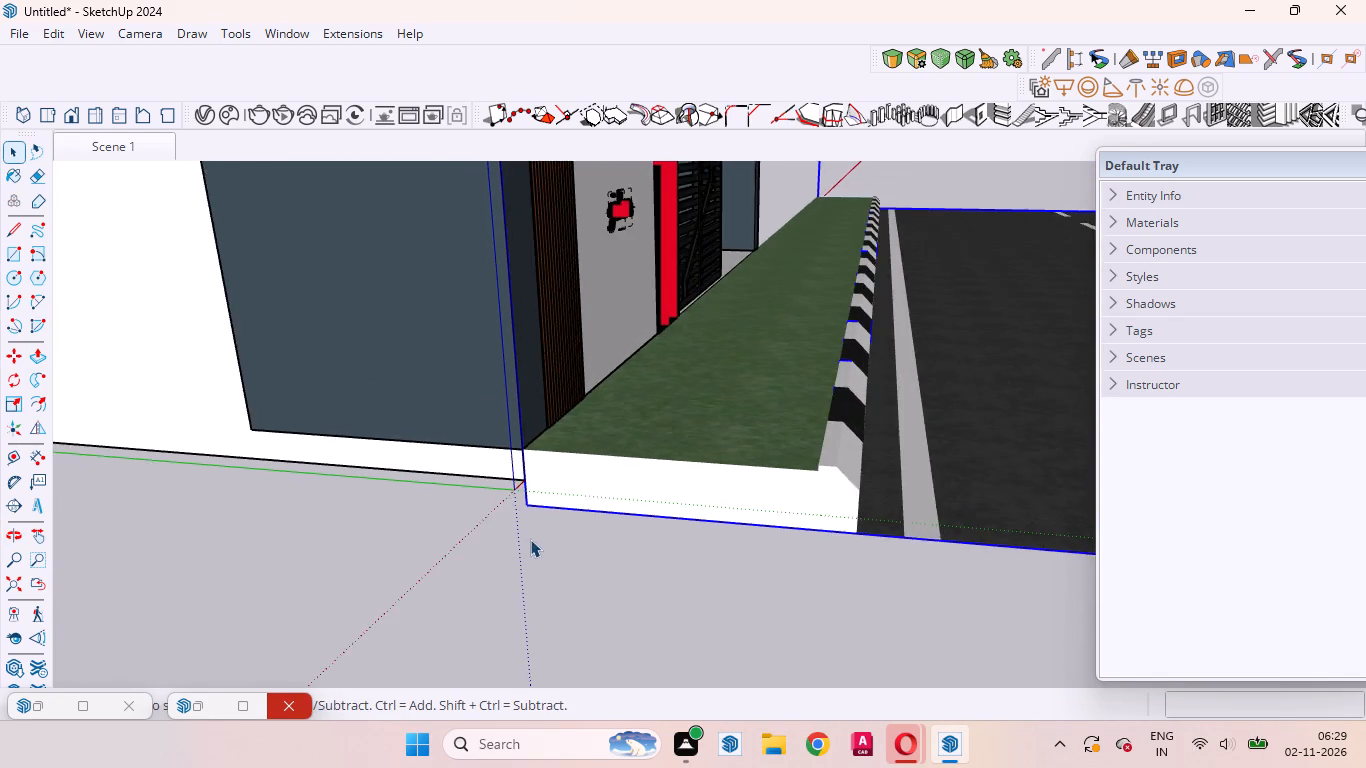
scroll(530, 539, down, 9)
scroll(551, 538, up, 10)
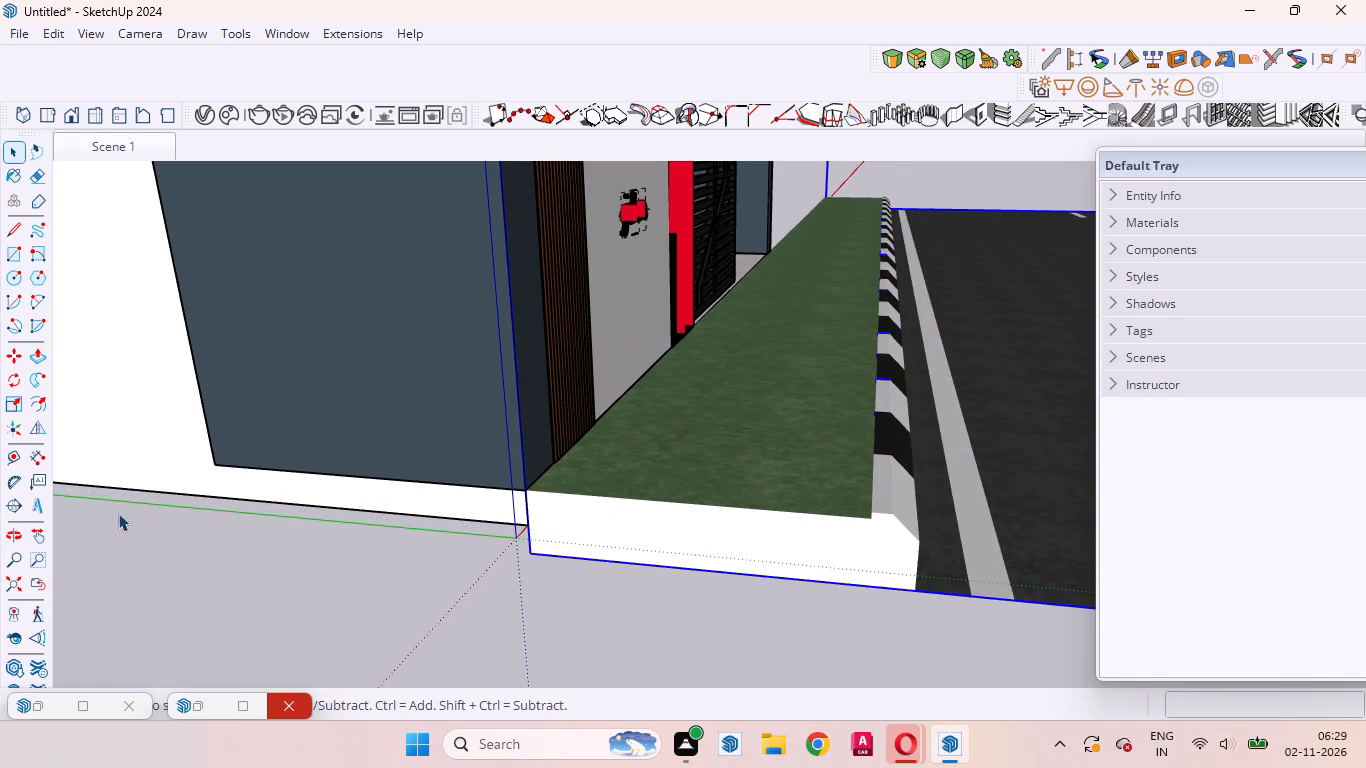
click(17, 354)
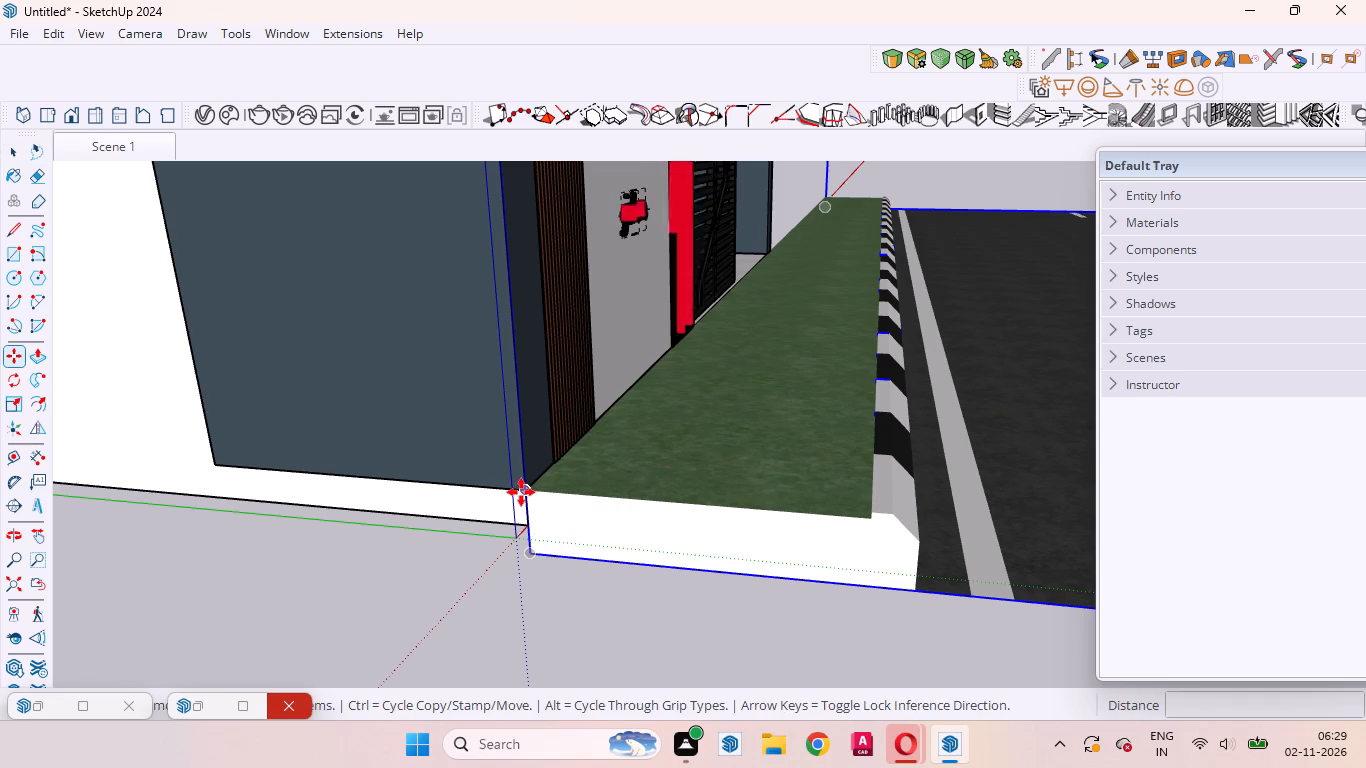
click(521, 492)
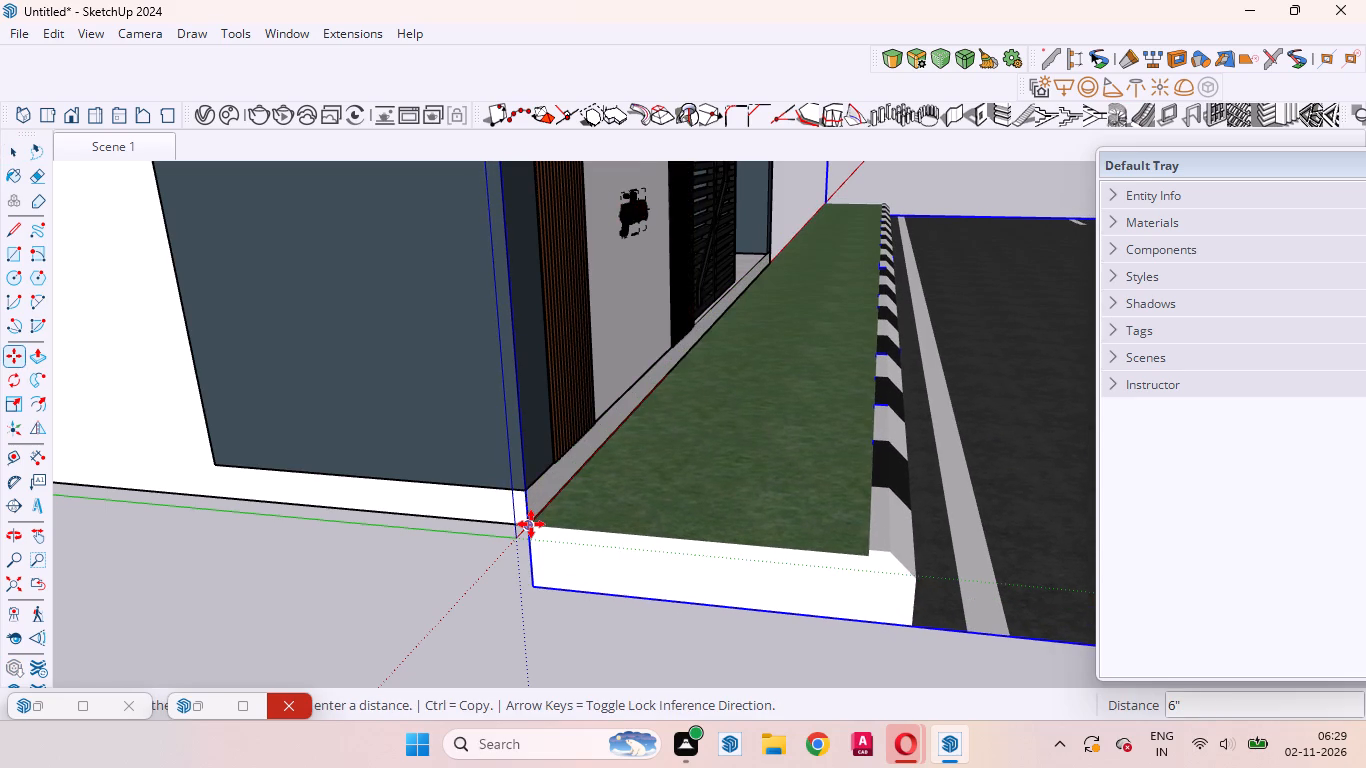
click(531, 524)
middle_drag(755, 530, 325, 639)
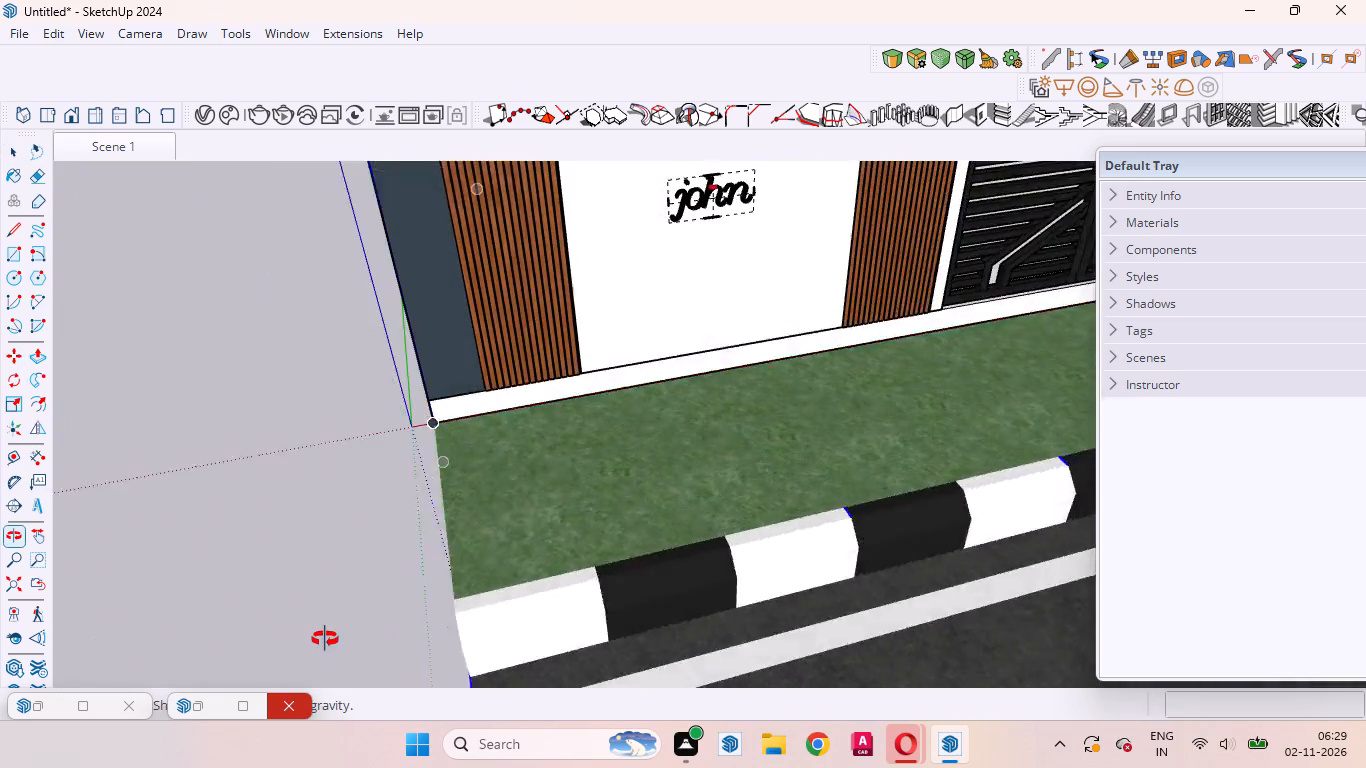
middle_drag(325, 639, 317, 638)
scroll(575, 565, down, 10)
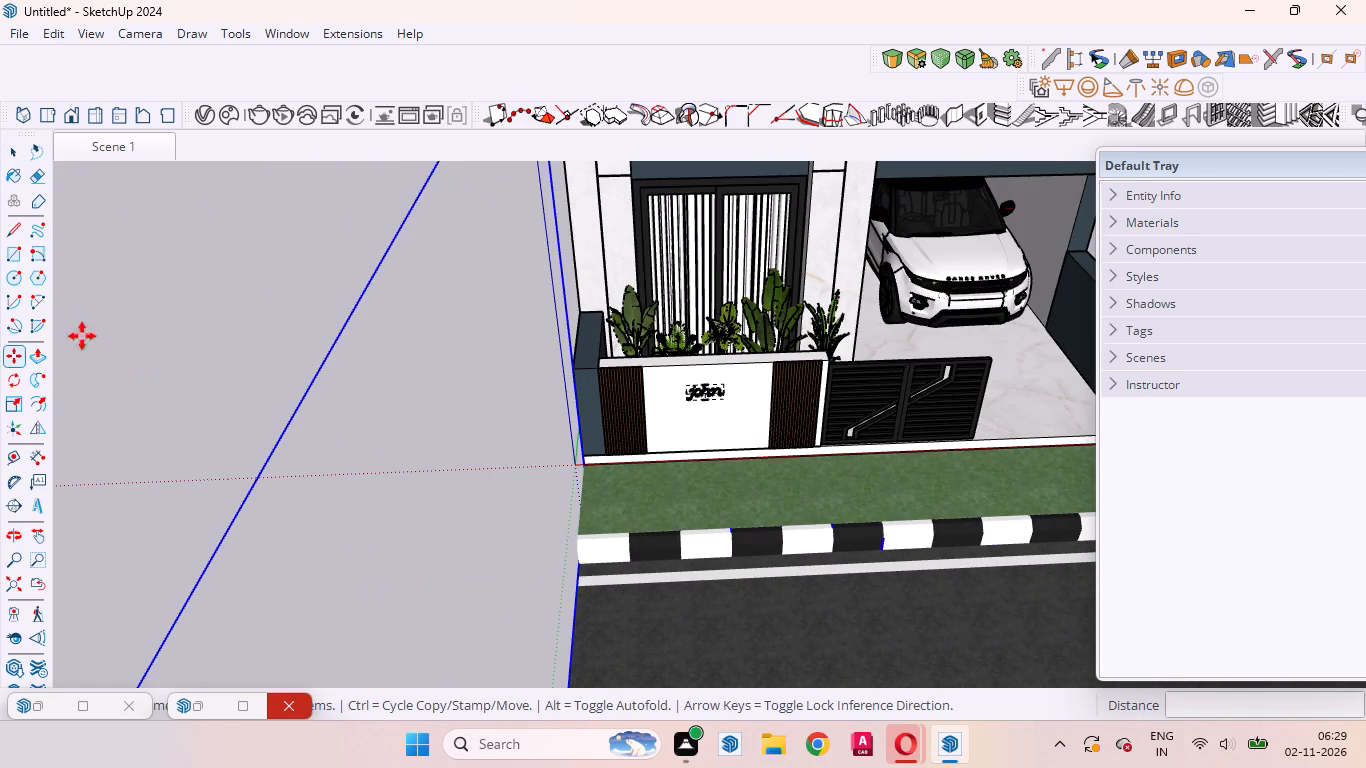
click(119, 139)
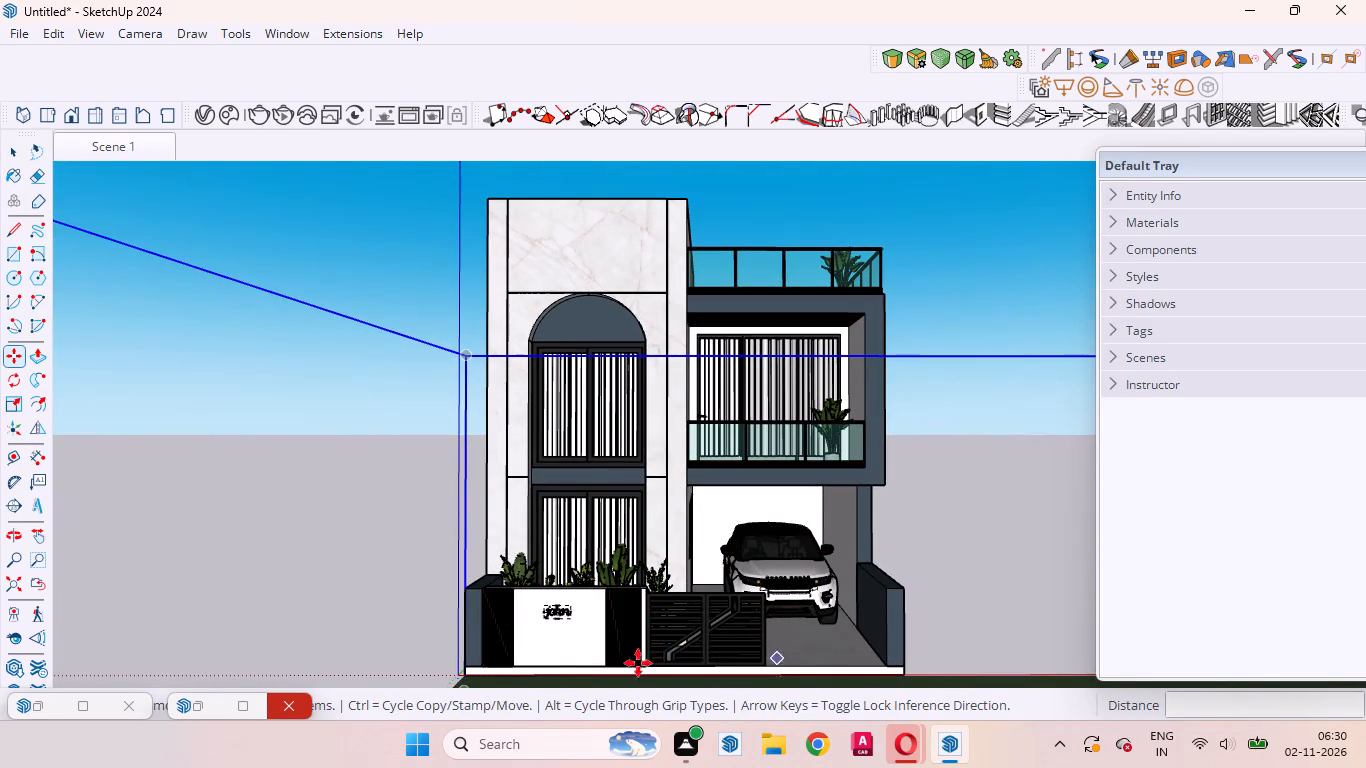
Erase the road component with the striped kerbs and grass verges from in front of the house.
click(9, 155)
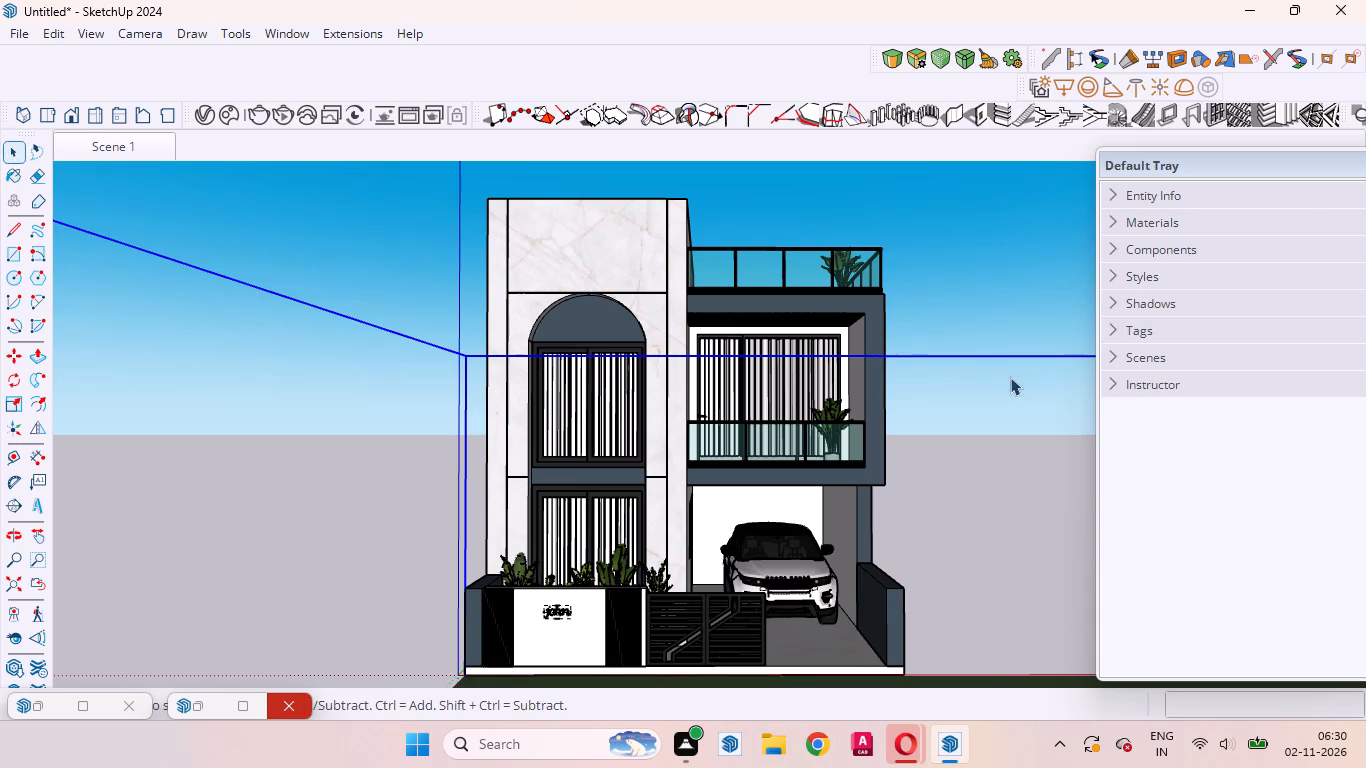
middle_drag(1008, 399, 759, 656)
scroll(853, 464, down, 10)
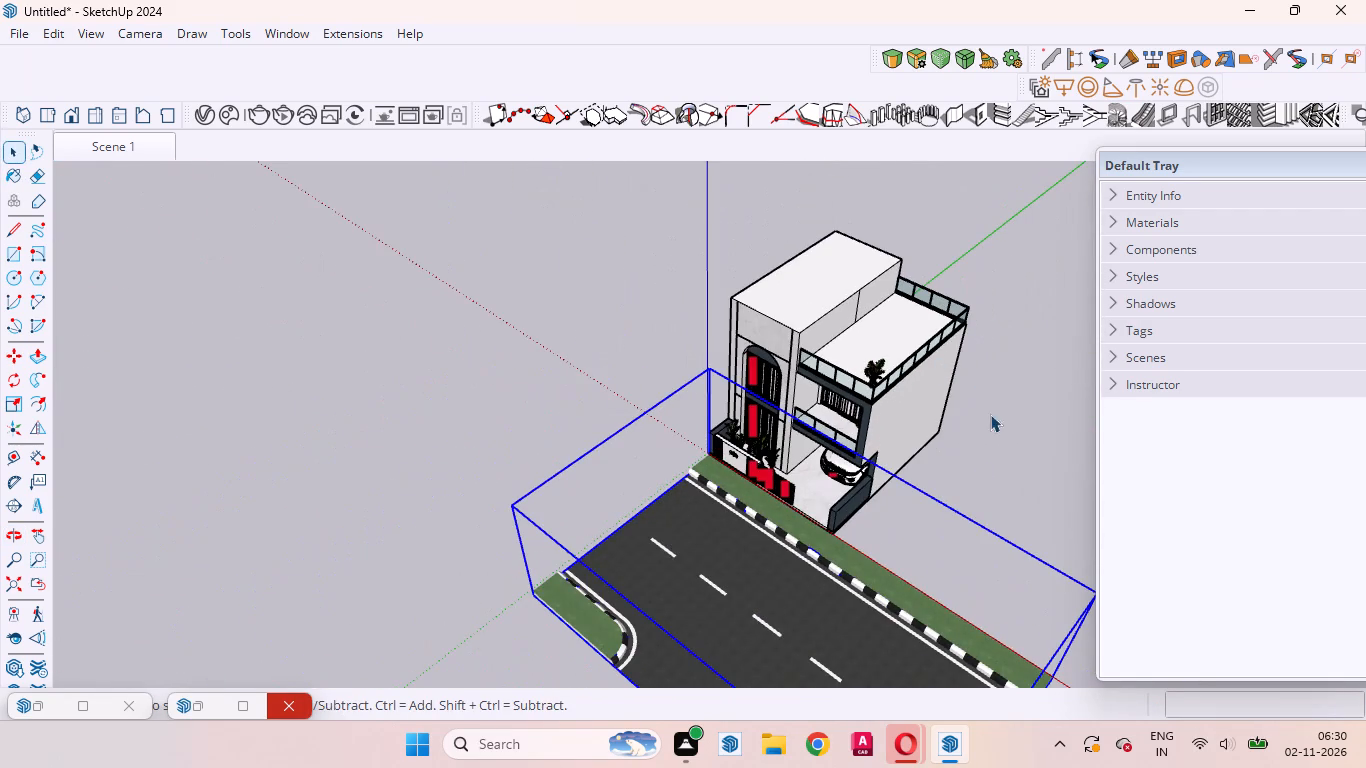
click(949, 556)
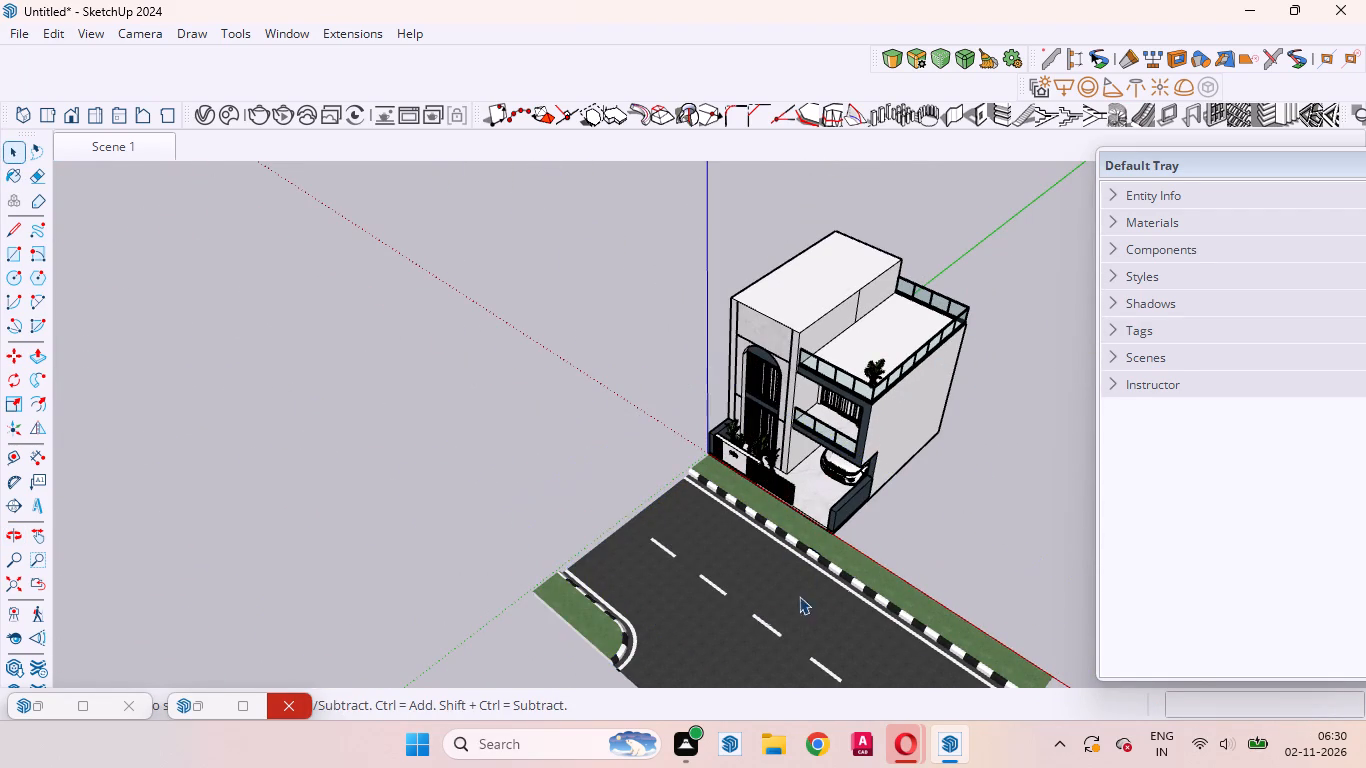
click(757, 610)
right_click(769, 598)
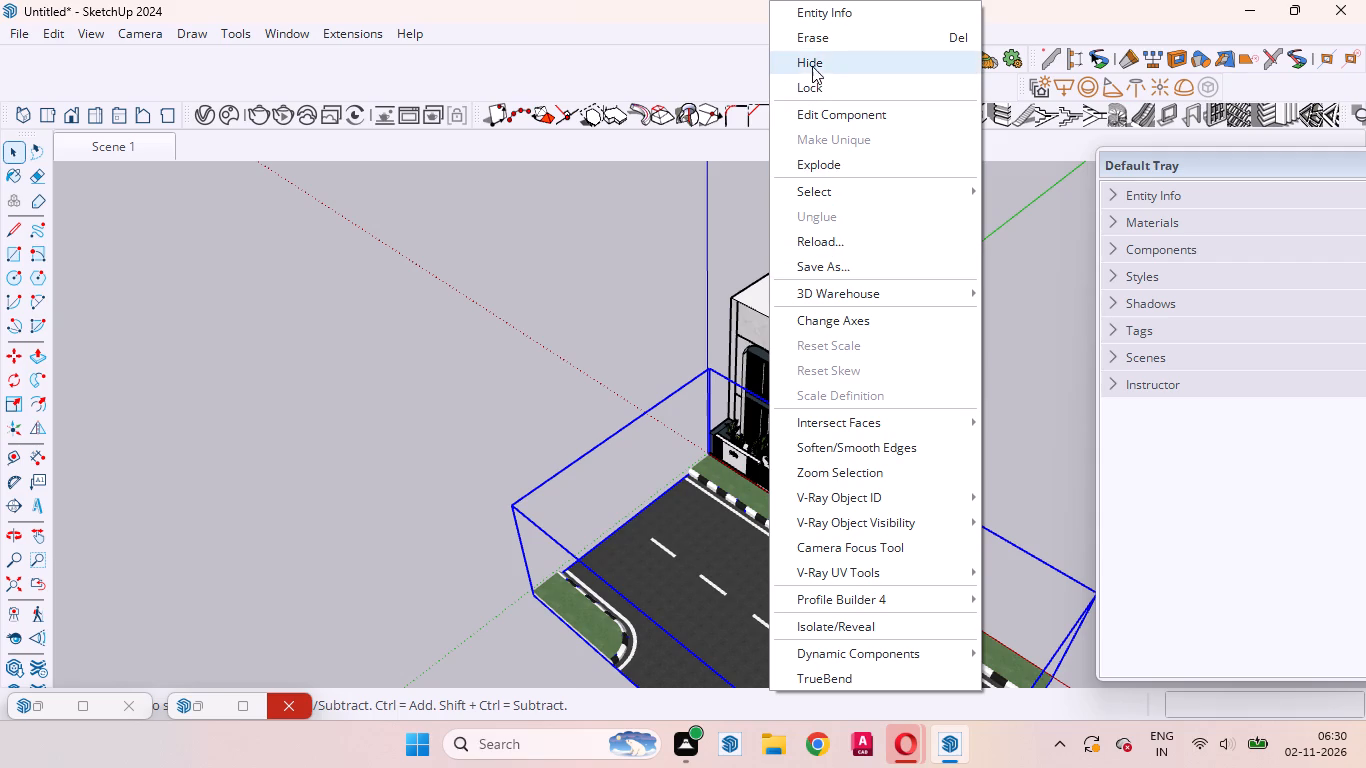
click(809, 42)
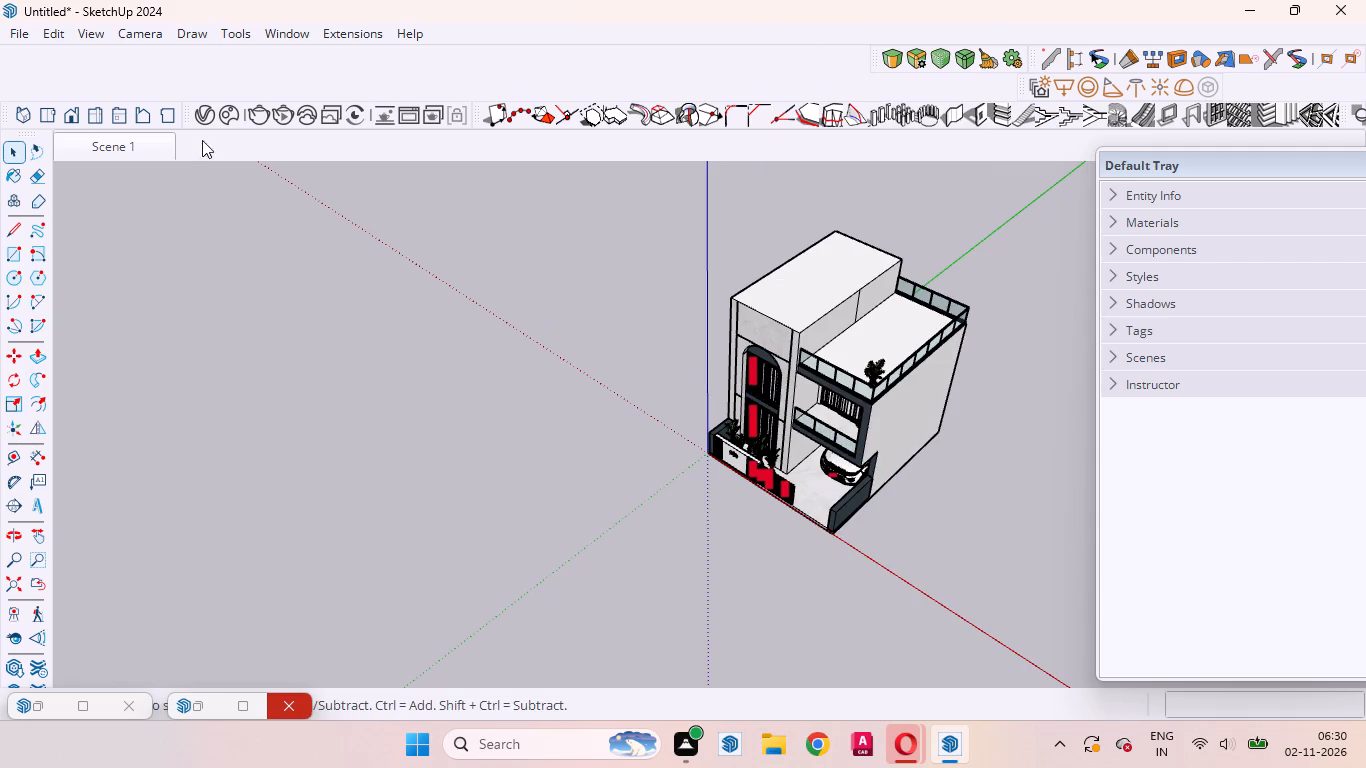
Return to Scene 1, open 3D Warehouse and browse the road models for a replacement.
click(141, 143)
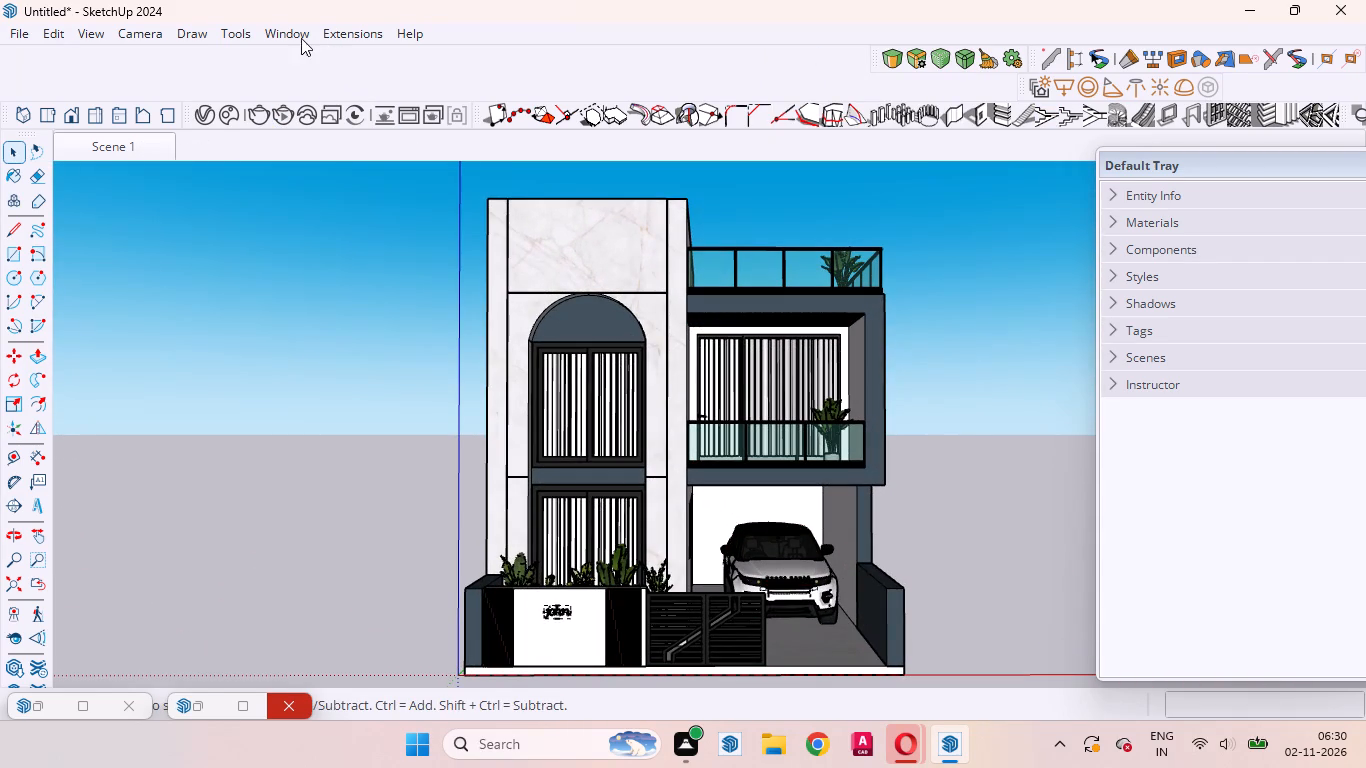
click(289, 36)
click(360, 200)
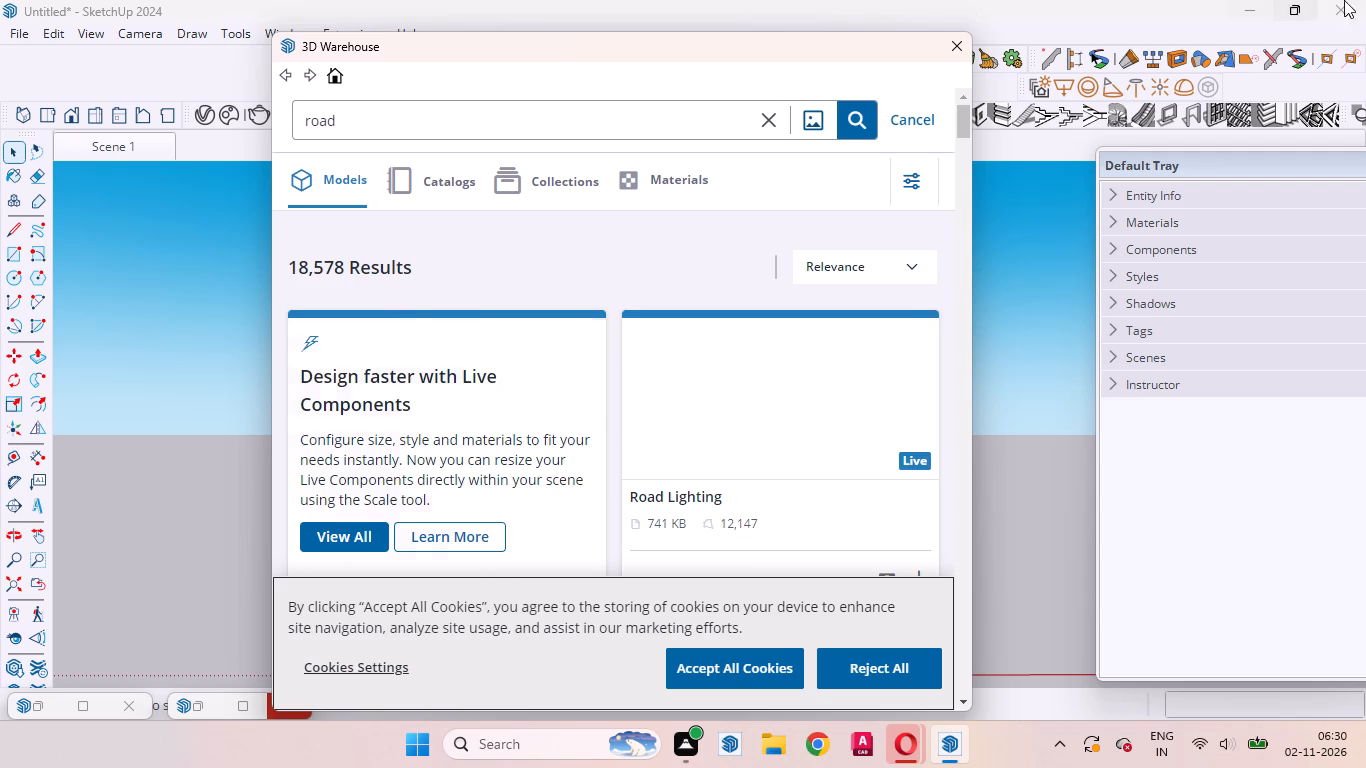
scroll(788, 268, down, 2)
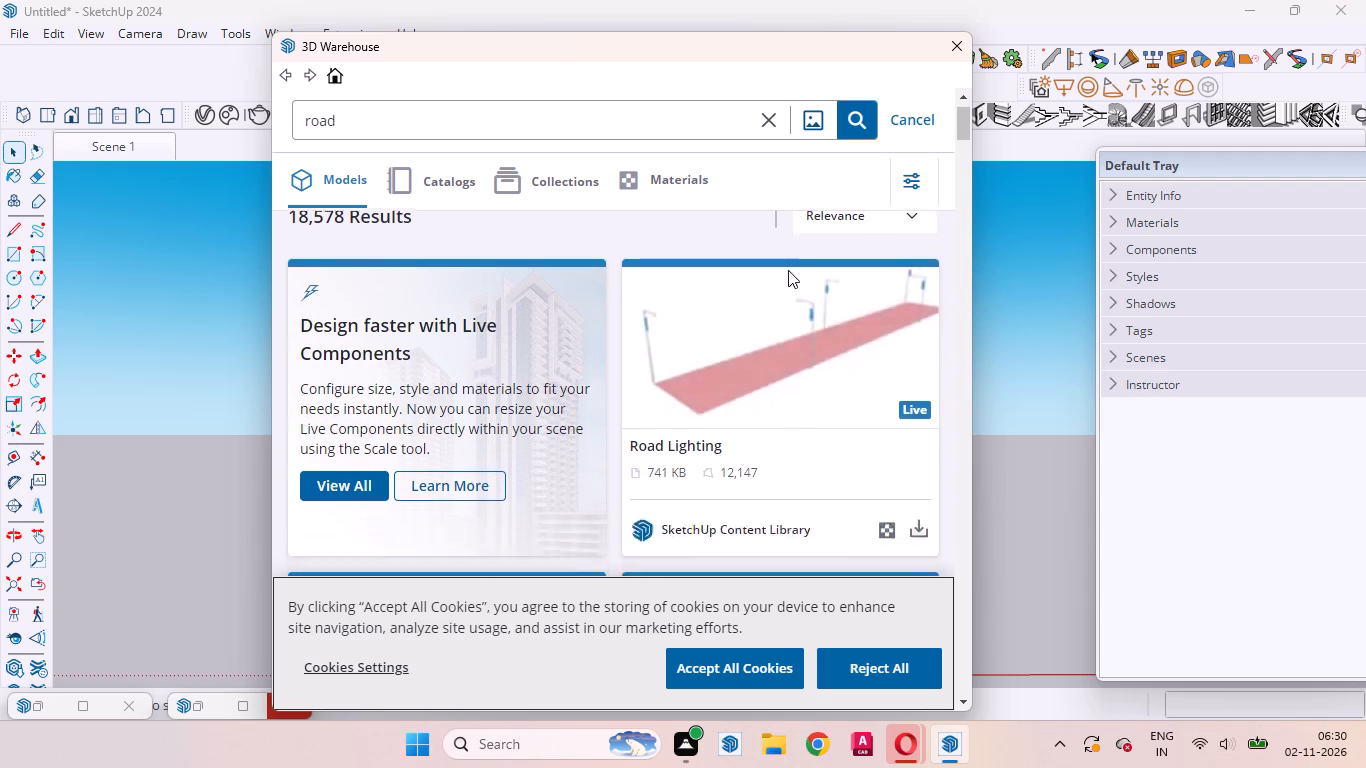
scroll(789, 278, down, 6)
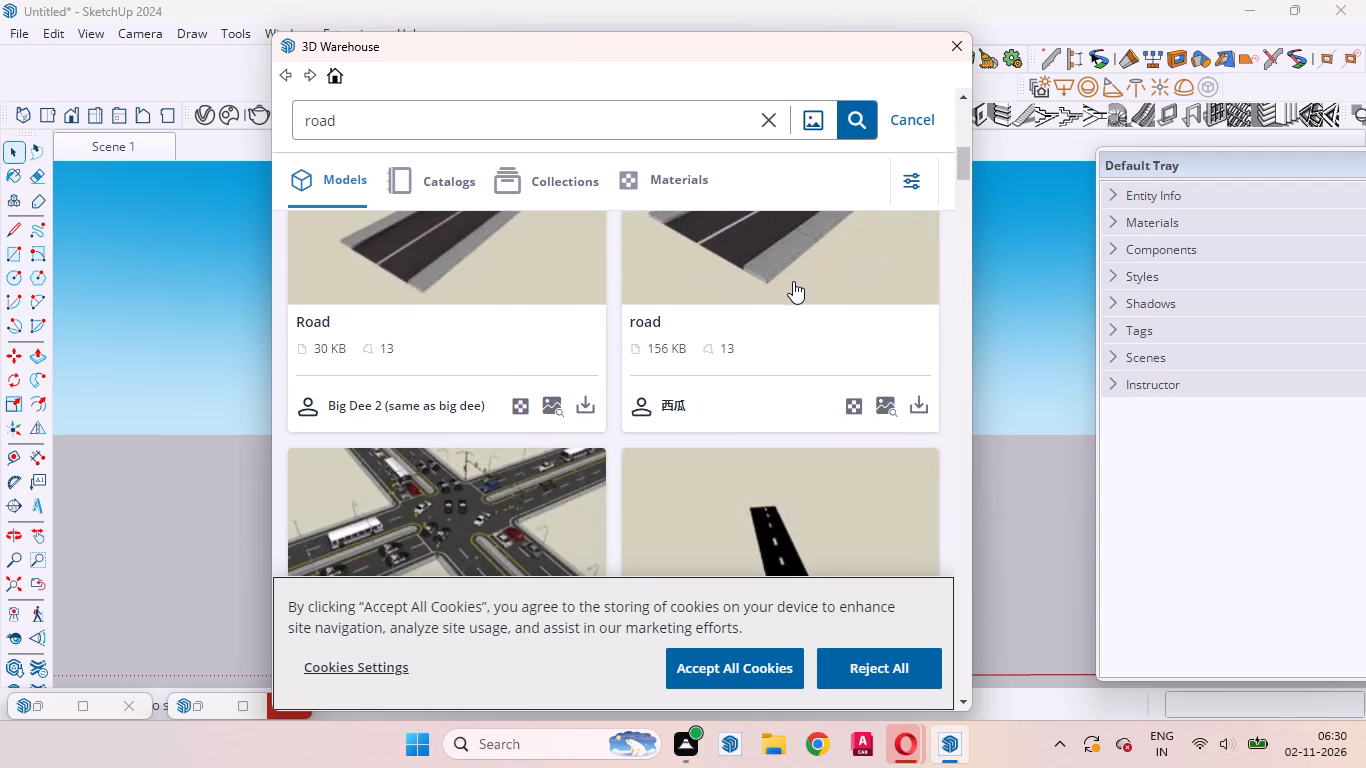
scroll(793, 281, up, 1)
scroll(793, 281, down, 6)
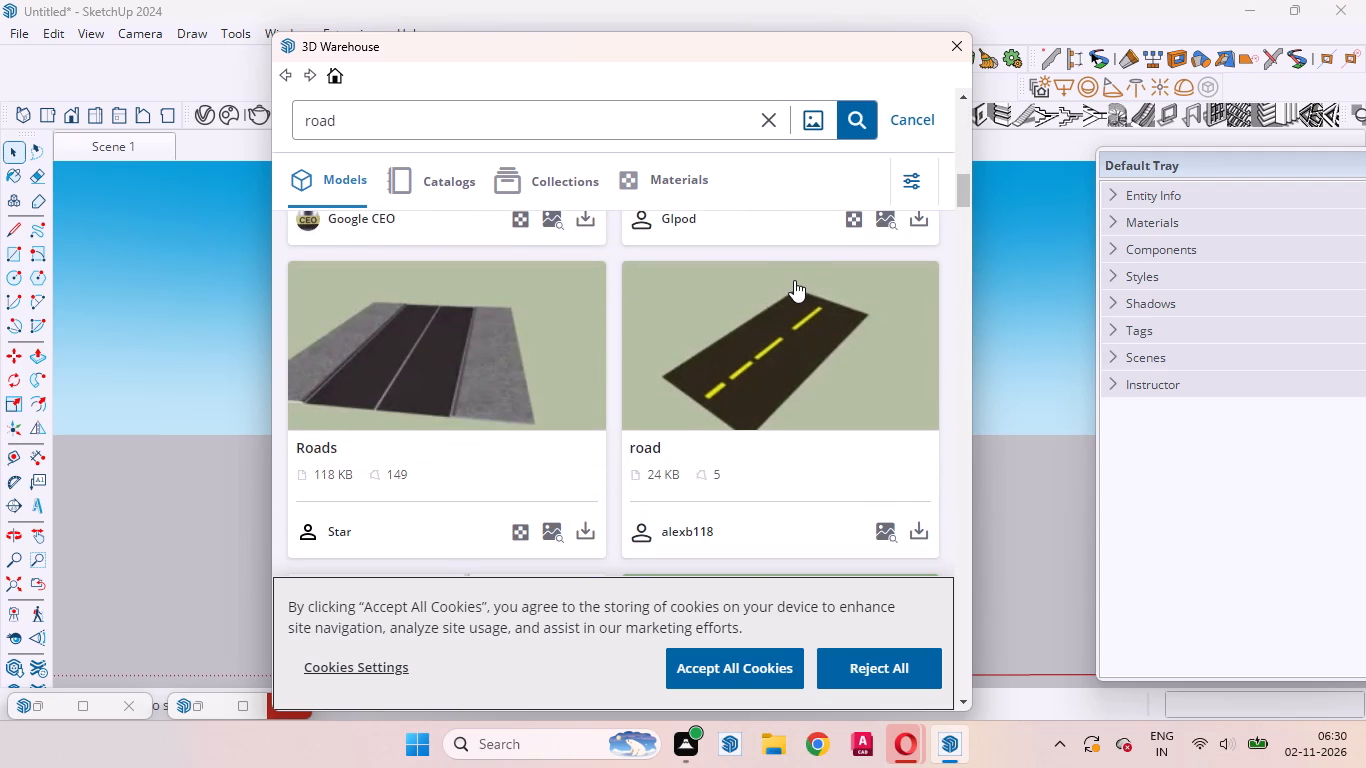
scroll(794, 280, down, 1)
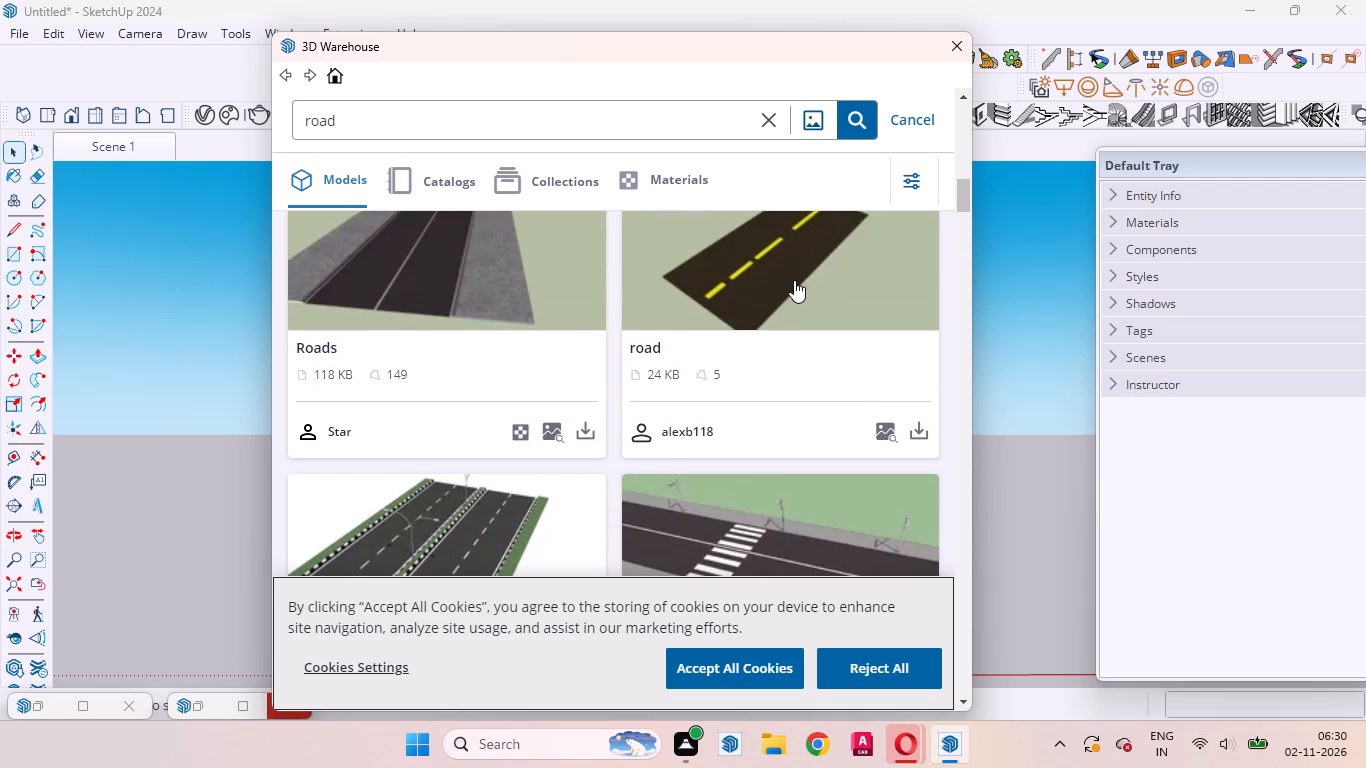
scroll(794, 280, down, 1)
scroll(798, 280, up, 2)
scroll(798, 280, down, 6)
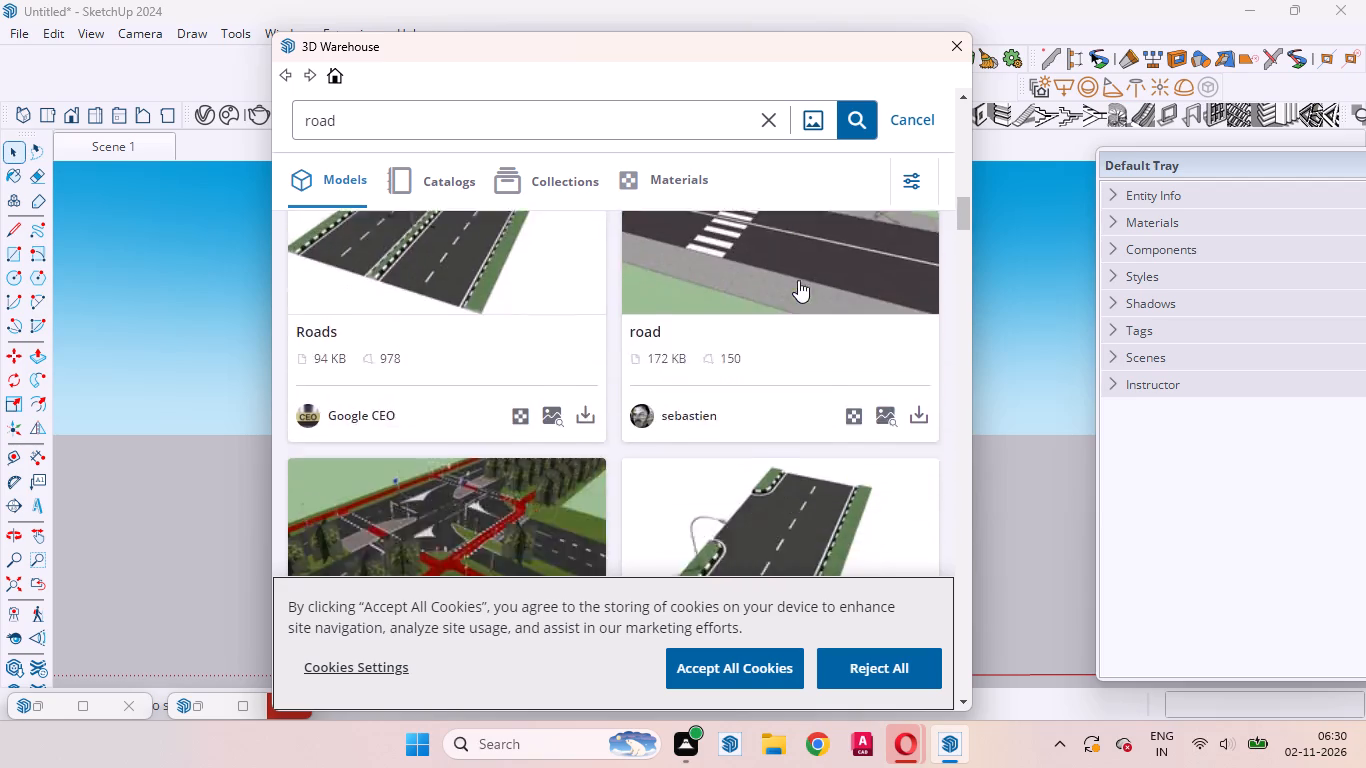
scroll(798, 280, down, 9)
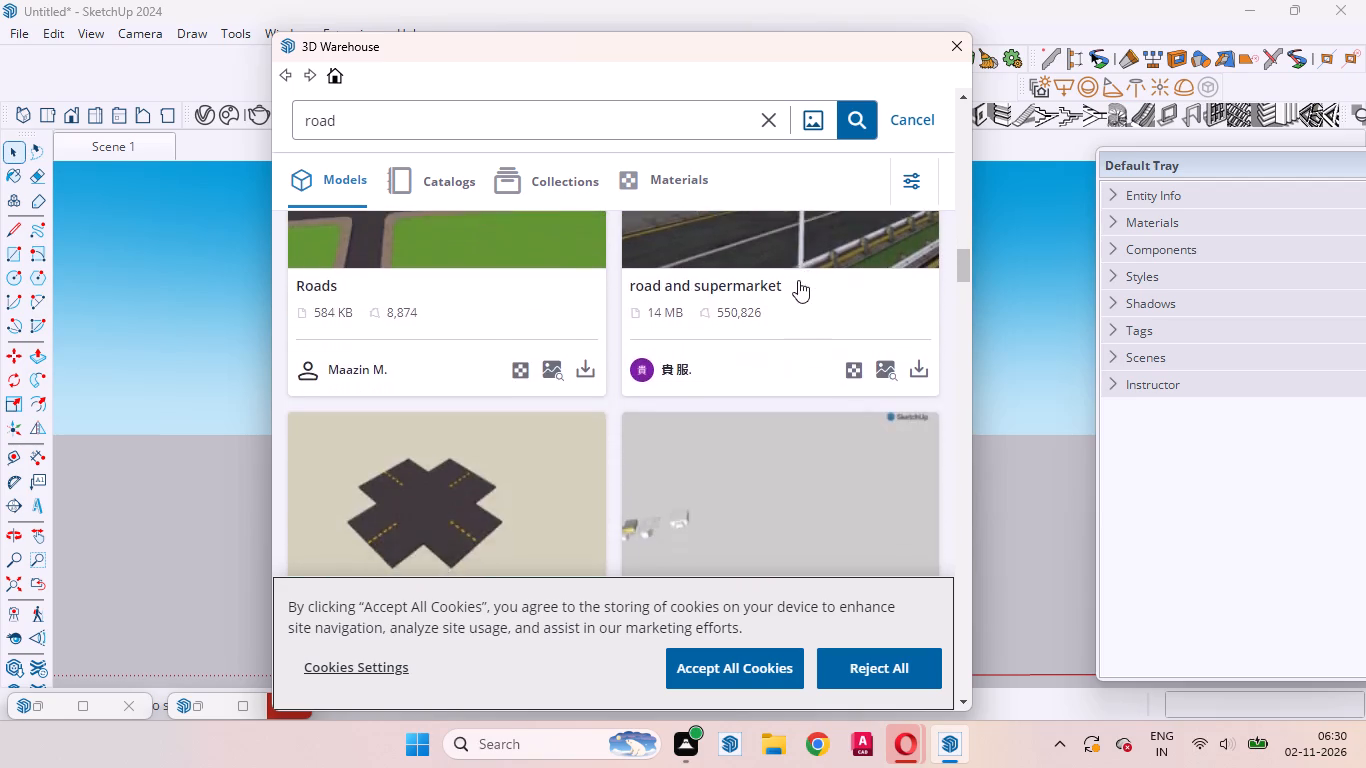
scroll(798, 280, down, 8)
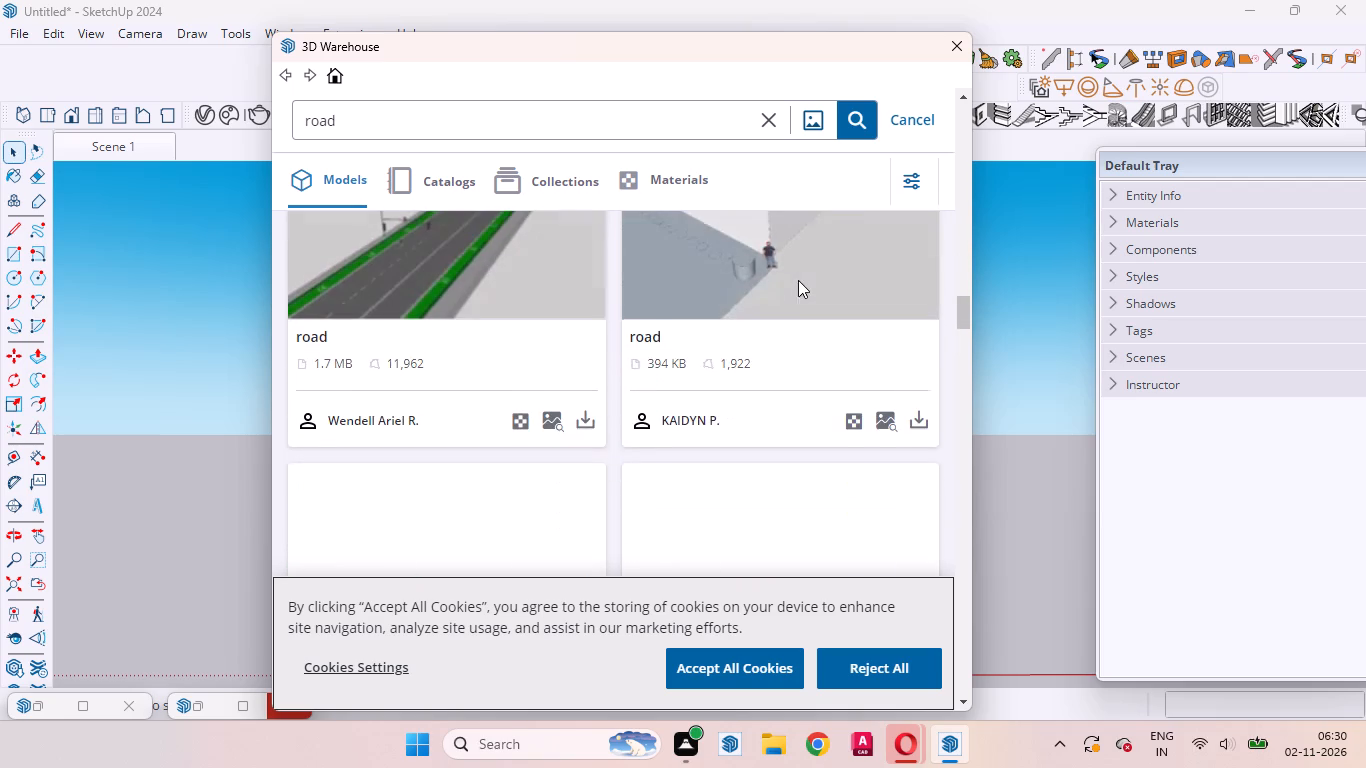
scroll(798, 280, up, 1)
scroll(798, 280, down, 3)
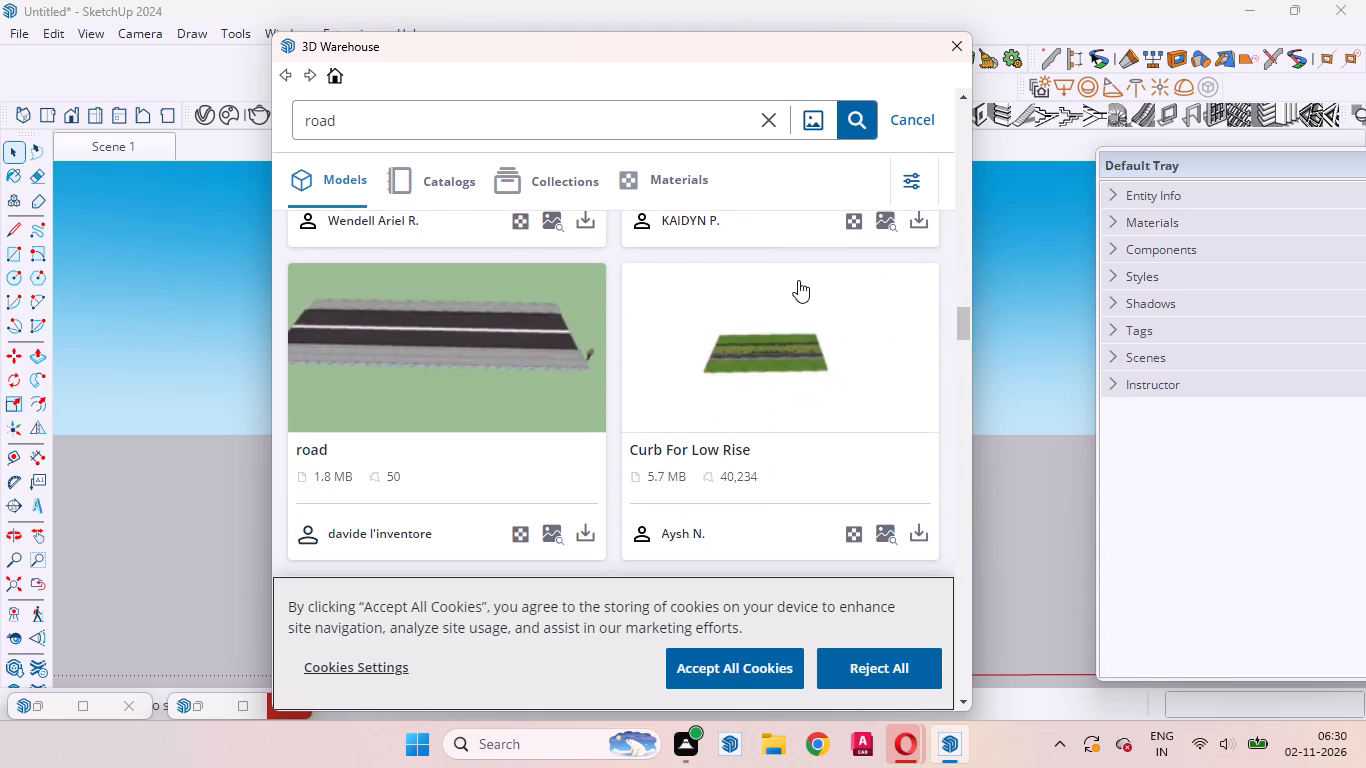
scroll(798, 280, down, 4)
scroll(798, 280, up, 5)
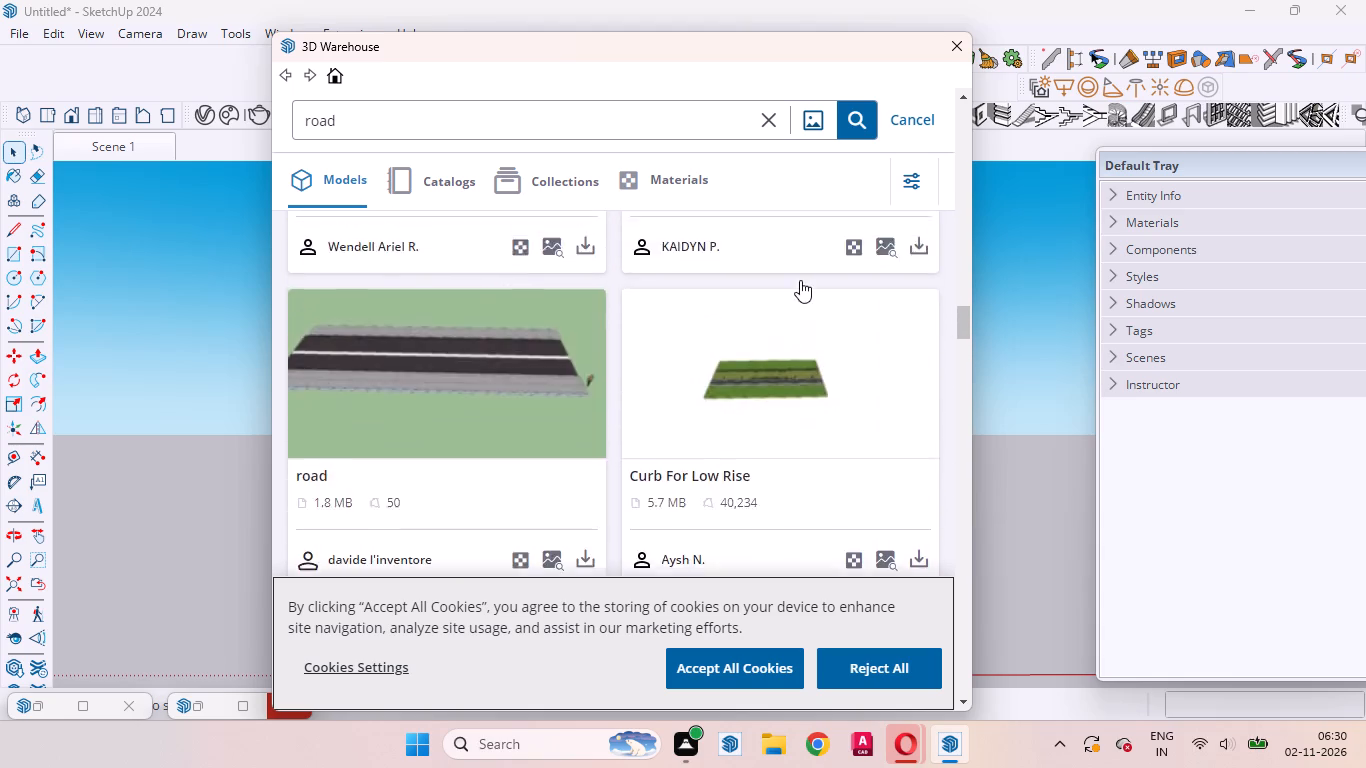
scroll(800, 280, up, 17)
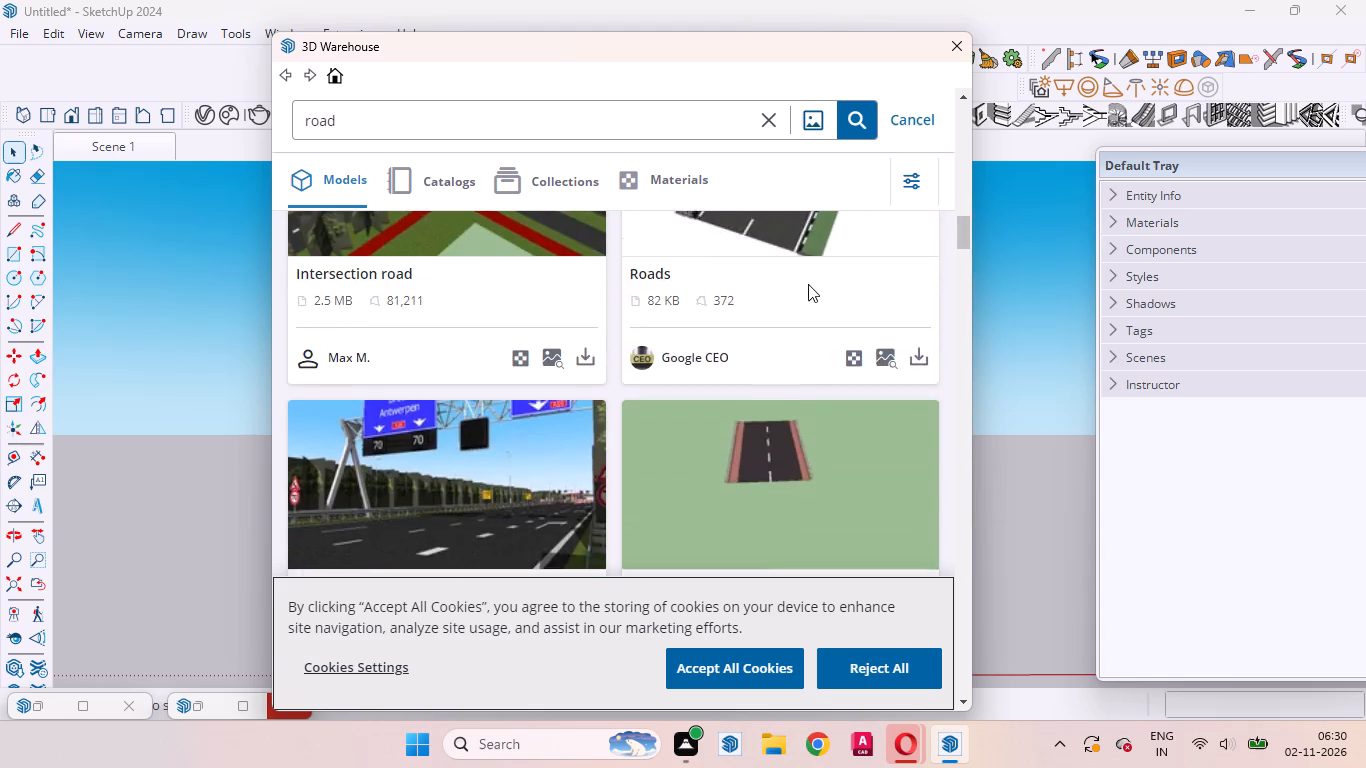
scroll(808, 284, up, 11)
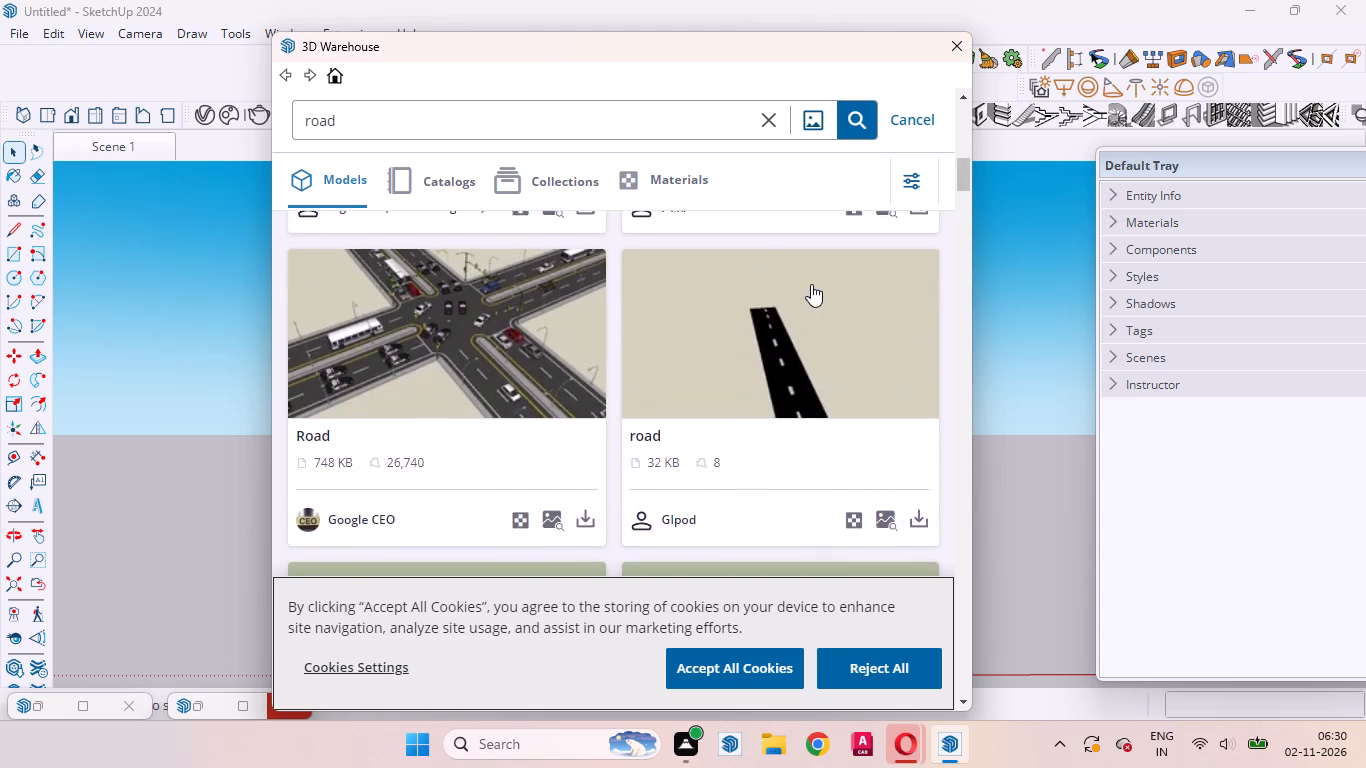
scroll(811, 284, down, 3)
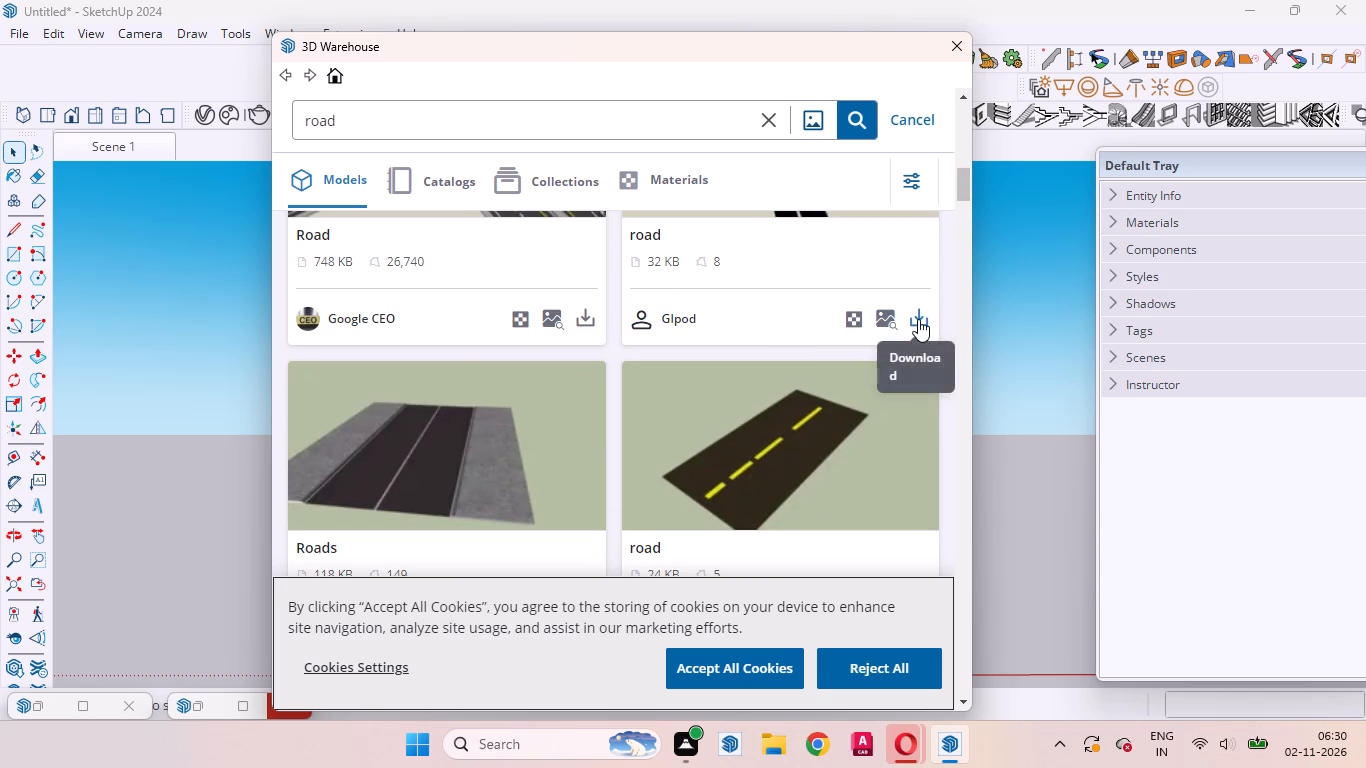
Load the 32 KB black road with white centre dashes directly into the model and place it beside the house's parking side.
click(920, 320)
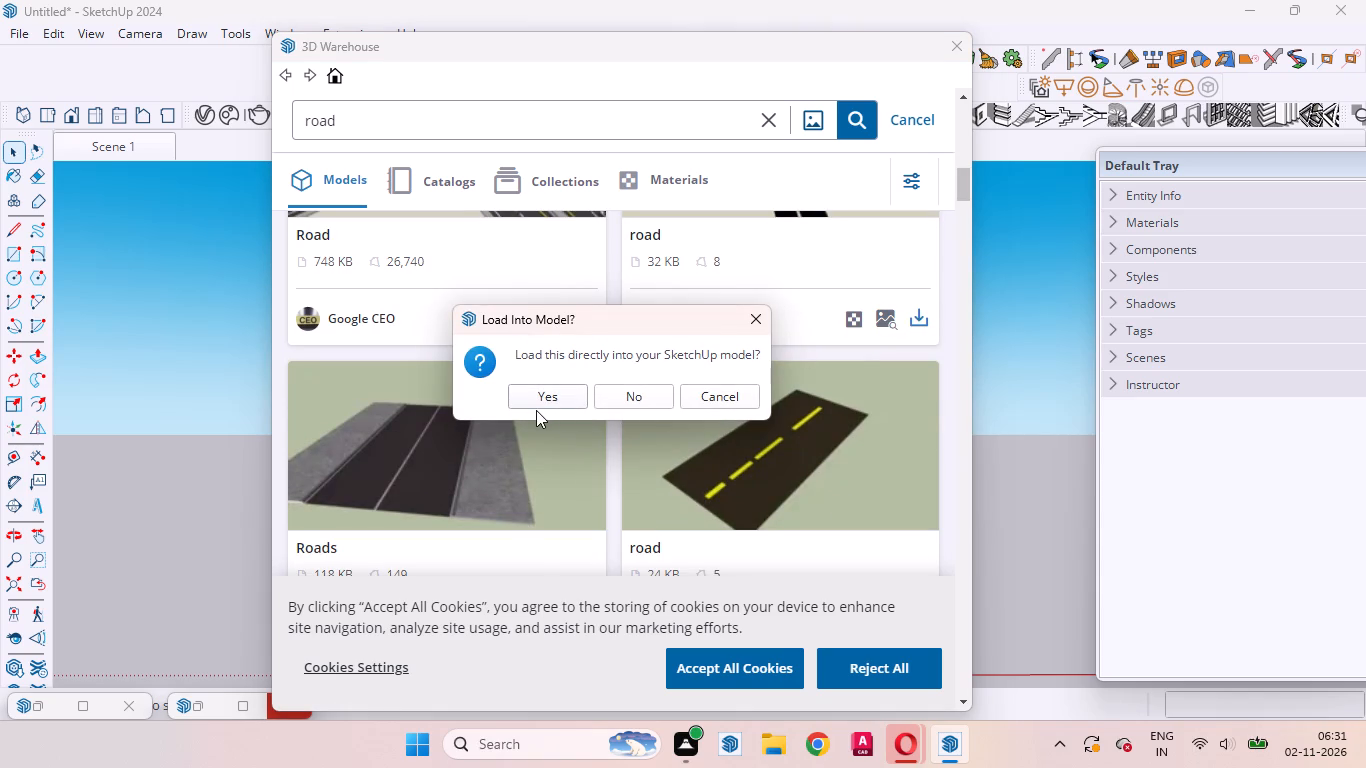
click(537, 405)
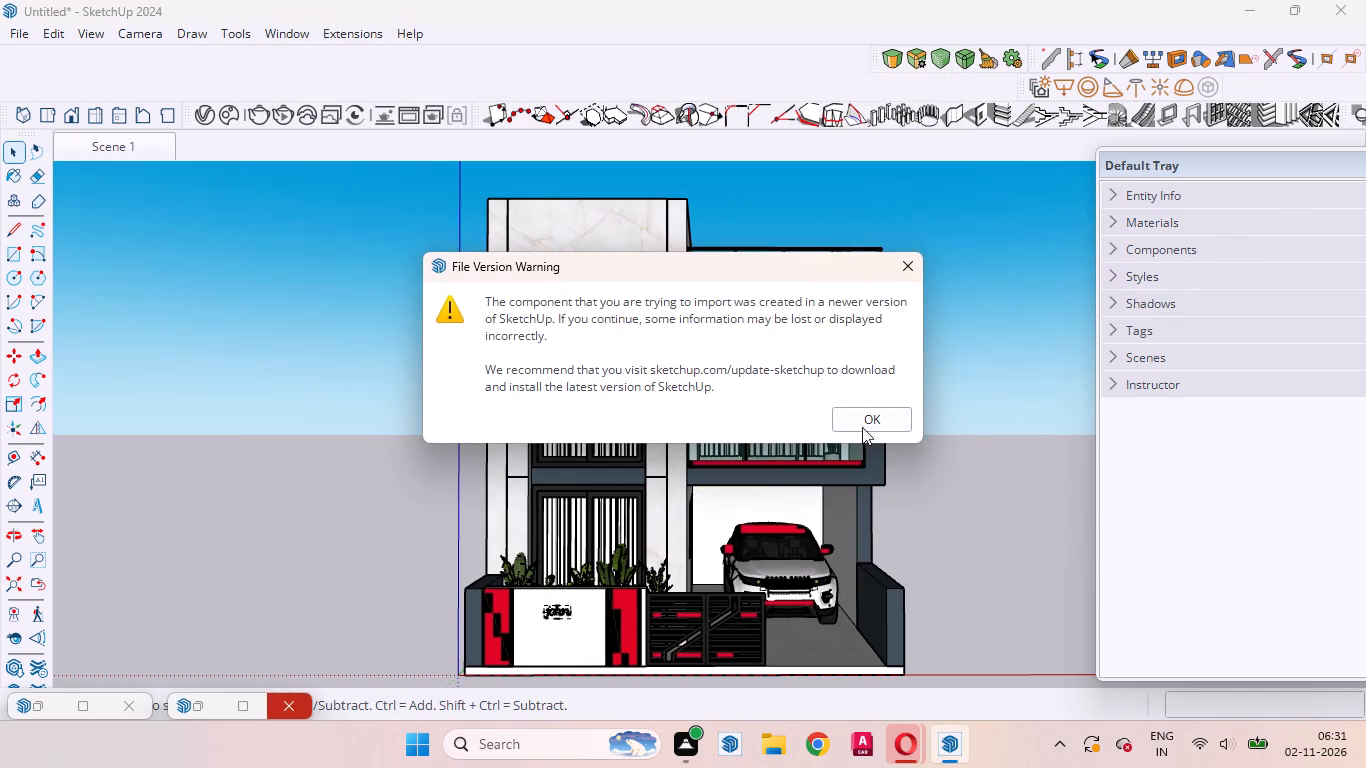
click(863, 425)
scroll(697, 527, down, 10)
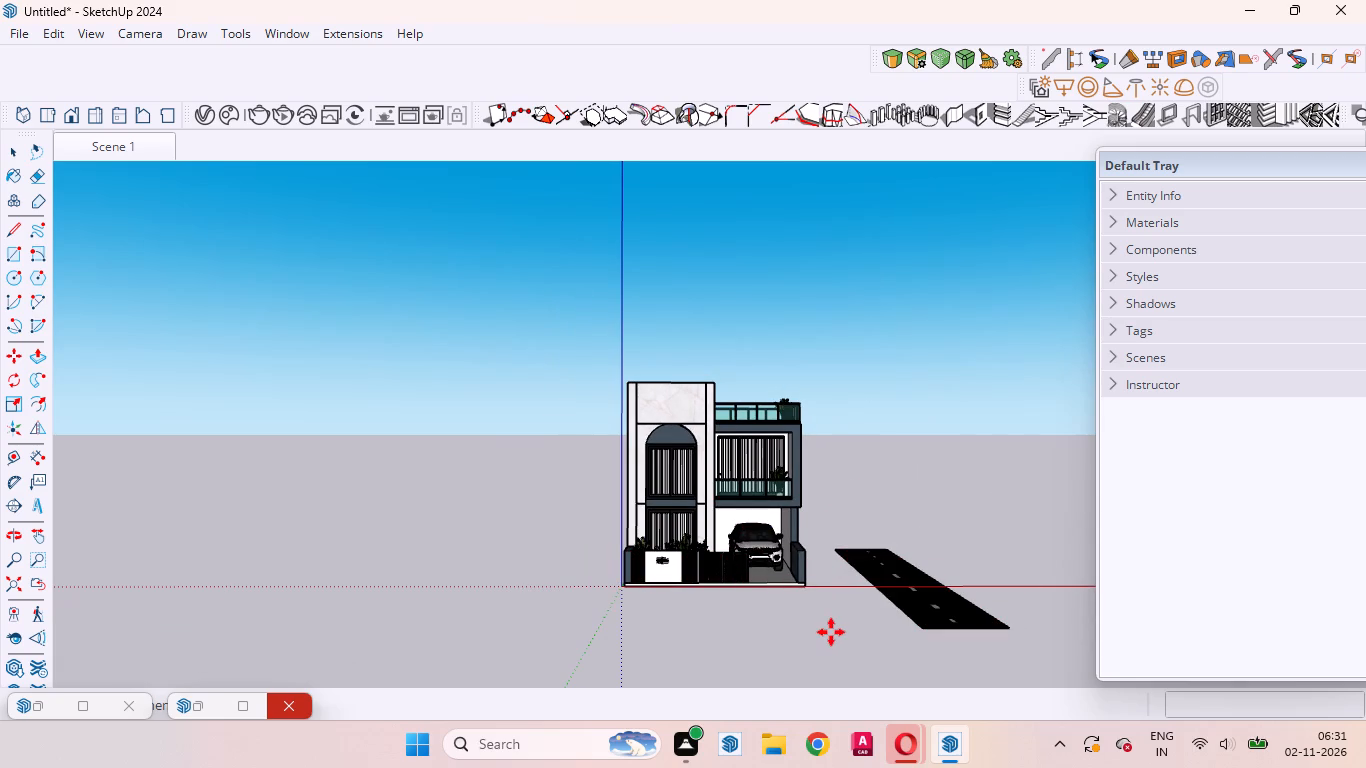
click(831, 632)
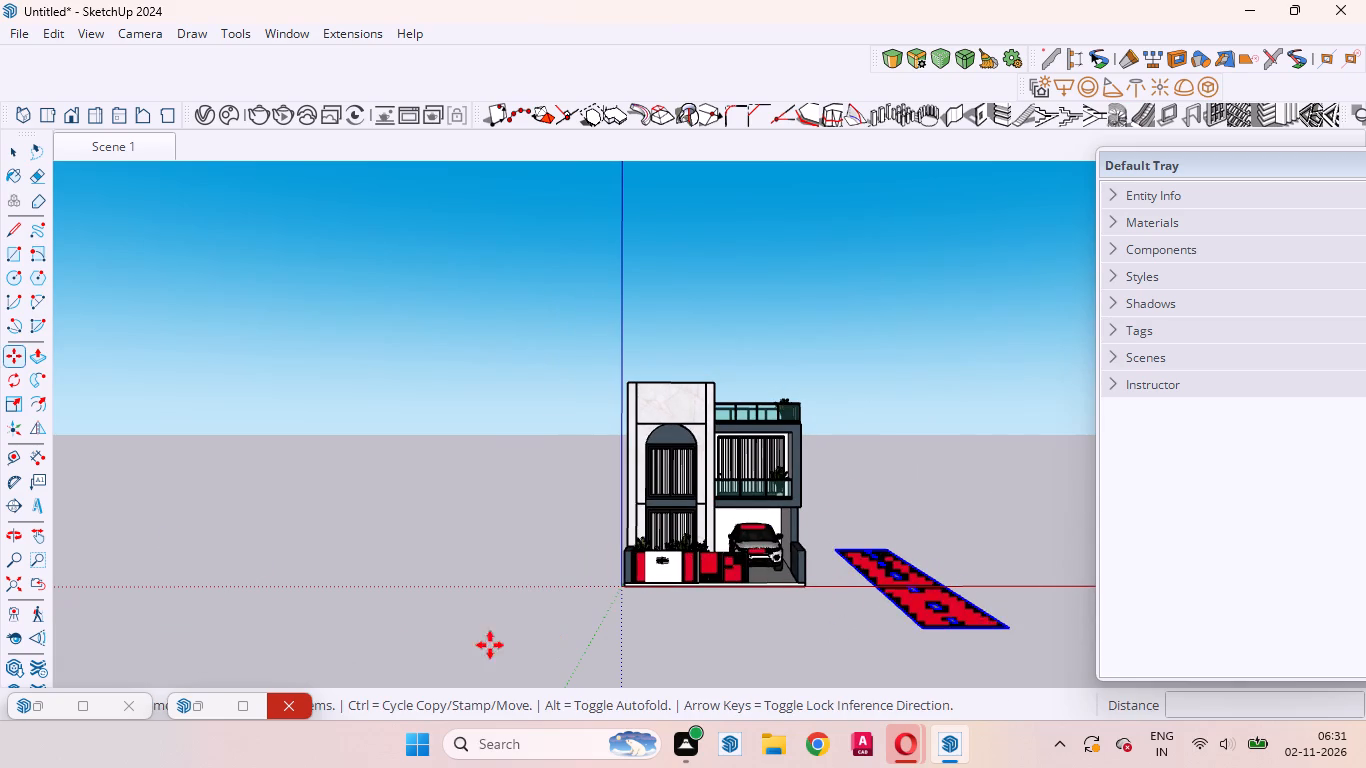
Rotate the black dashed road 90 degrees on the ground plane so it runs parallel to the house front.
click(11, 372)
scroll(662, 559, down, 2)
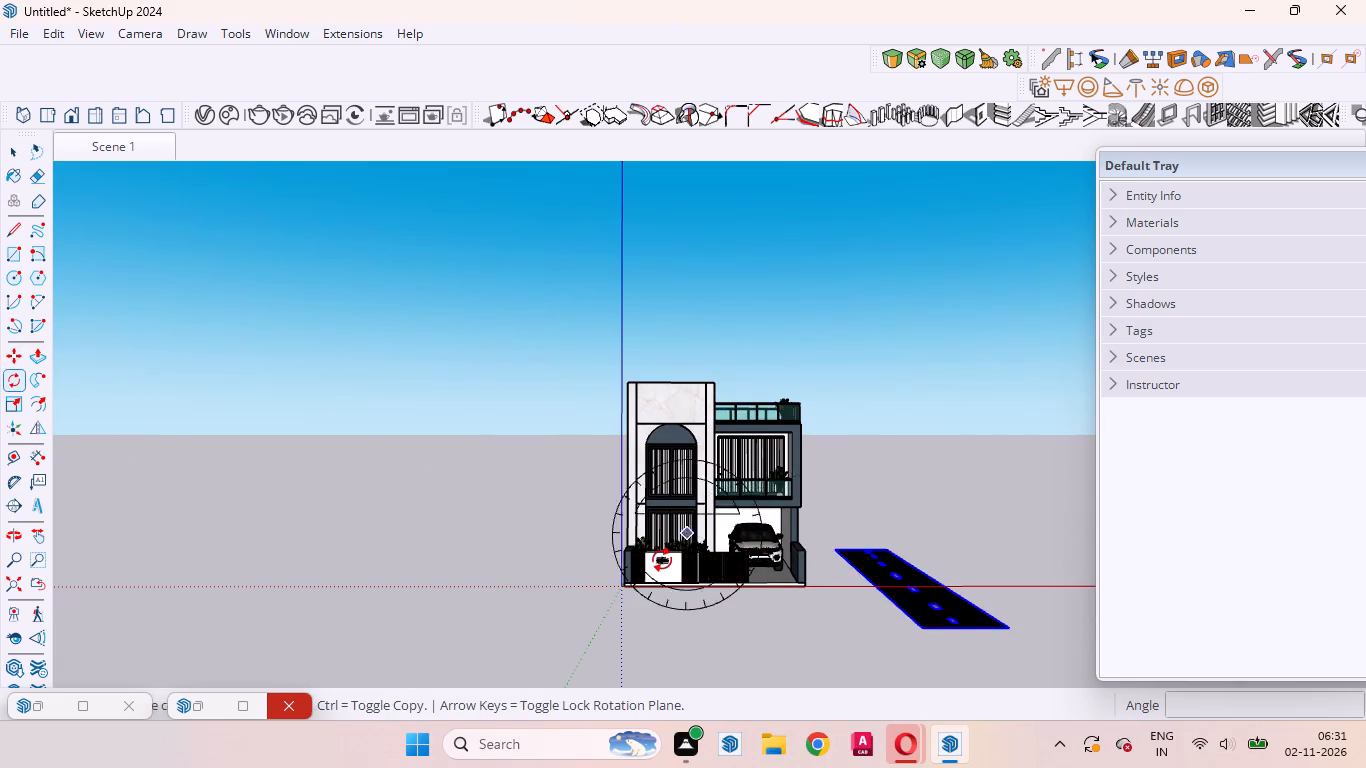
scroll(662, 560, down, 8)
middle_drag(822, 651, 828, 767)
scroll(828, 766, up, 1)
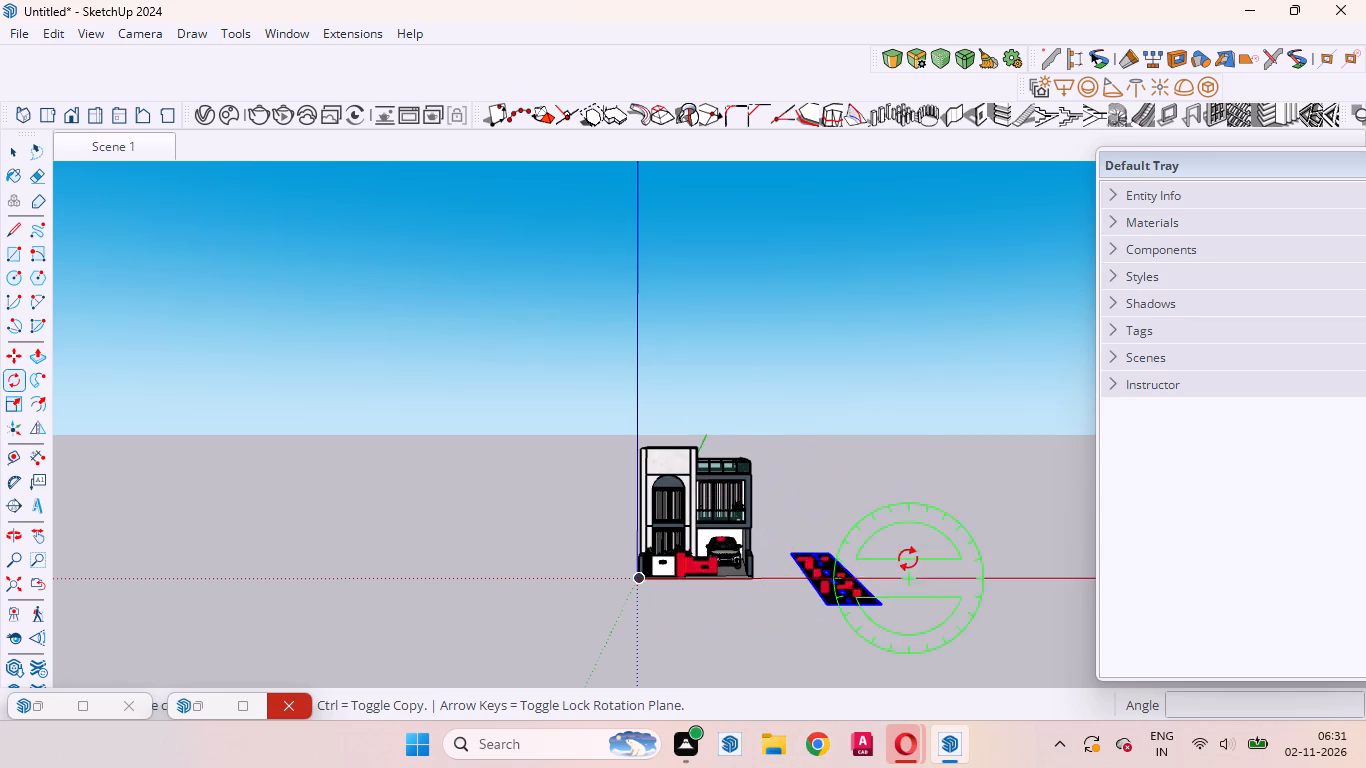
middle_drag(895, 610, 738, 756)
scroll(731, 720, up, 1)
scroll(746, 594, down, 7)
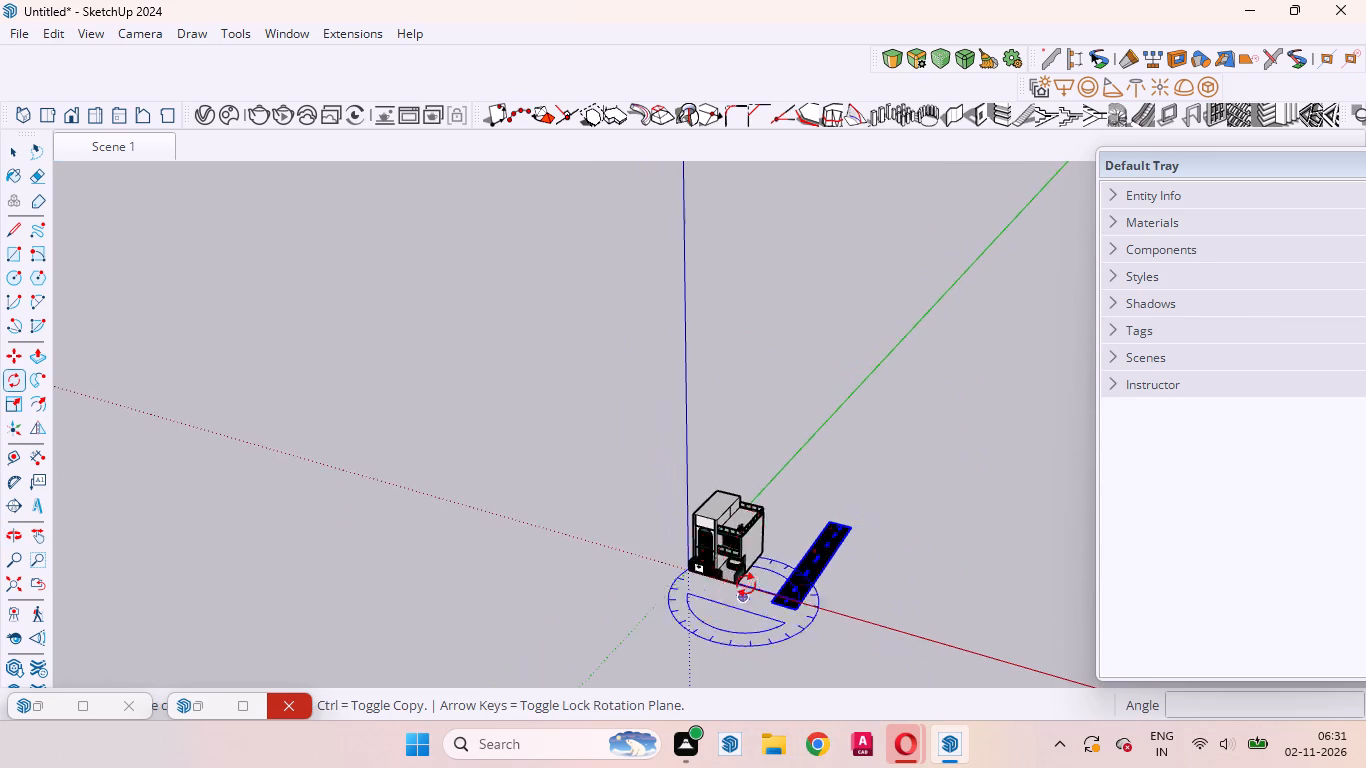
scroll(746, 585, down, 4)
middle_drag(865, 588, 680, 751)
scroll(789, 654, up, 2)
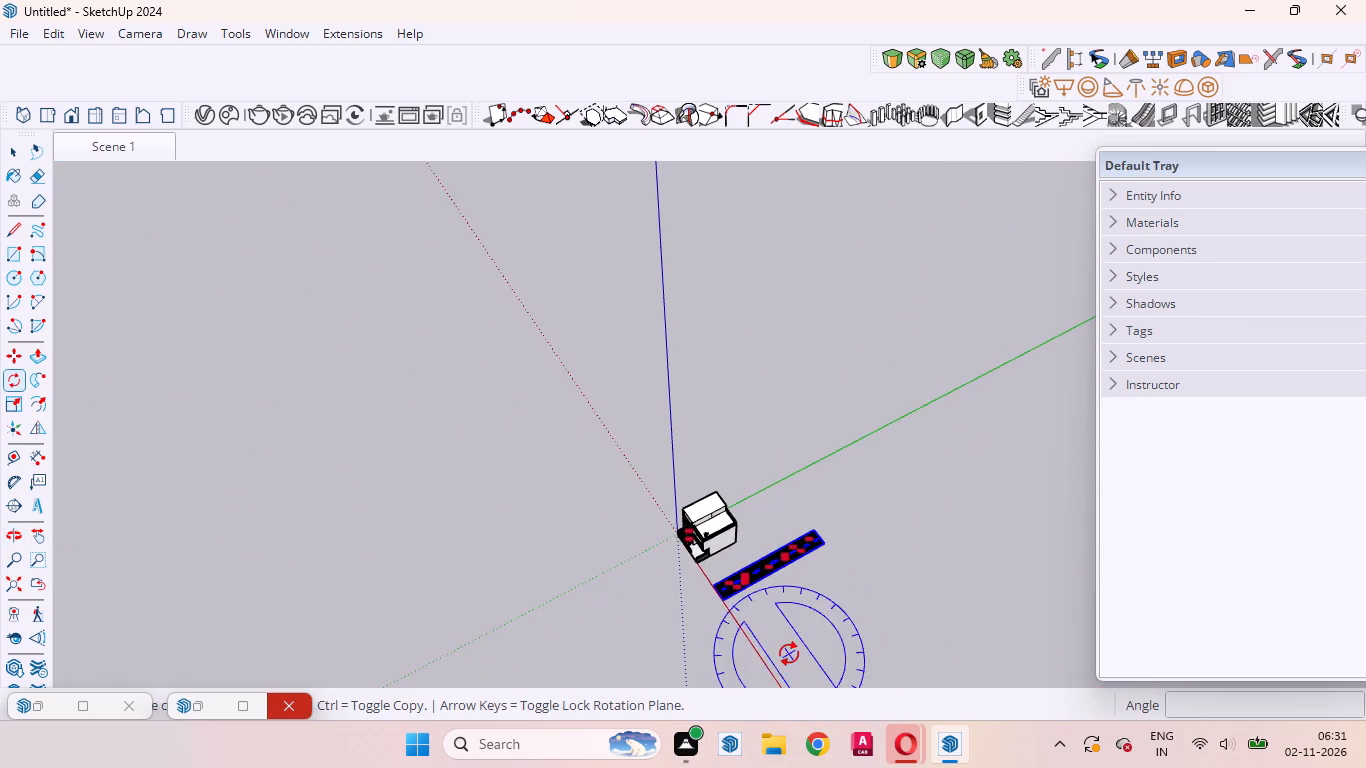
scroll(789, 654, up, 3)
click(758, 604)
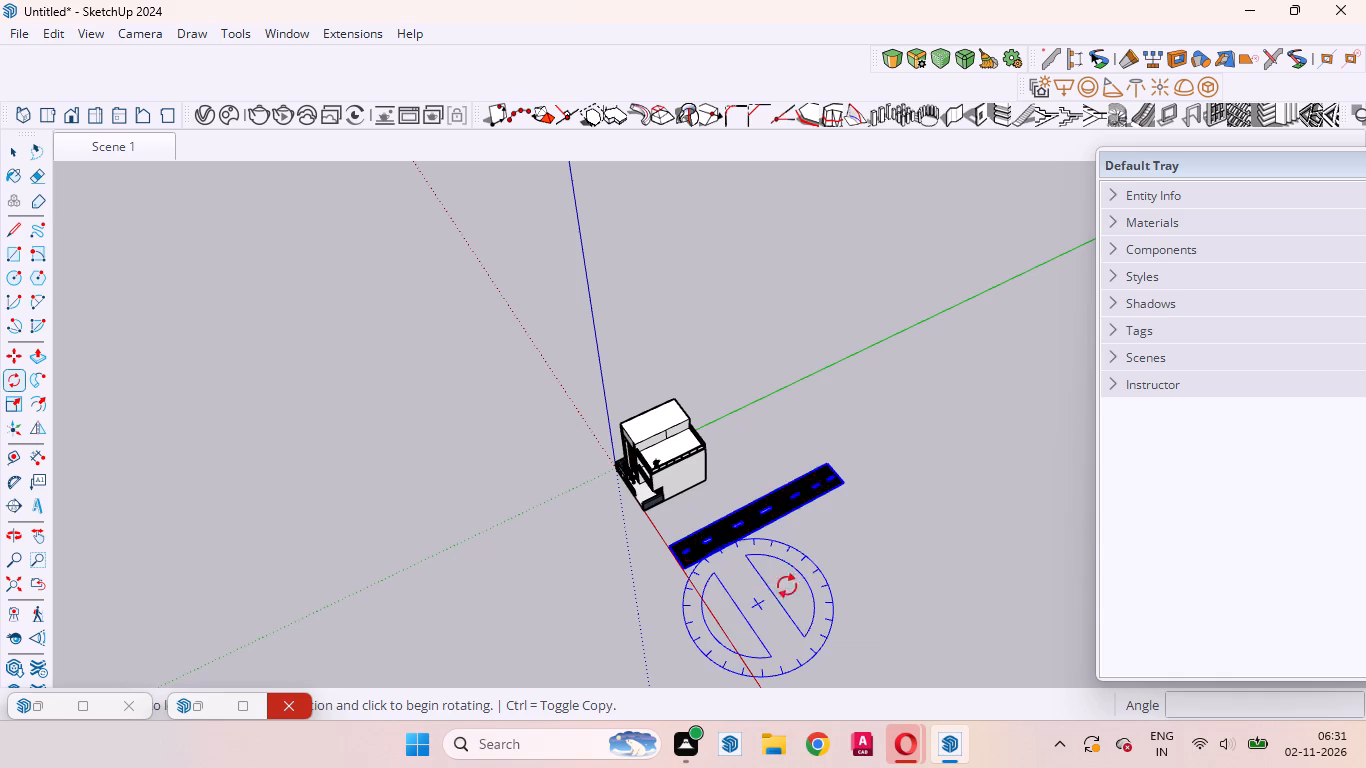
click(899, 522)
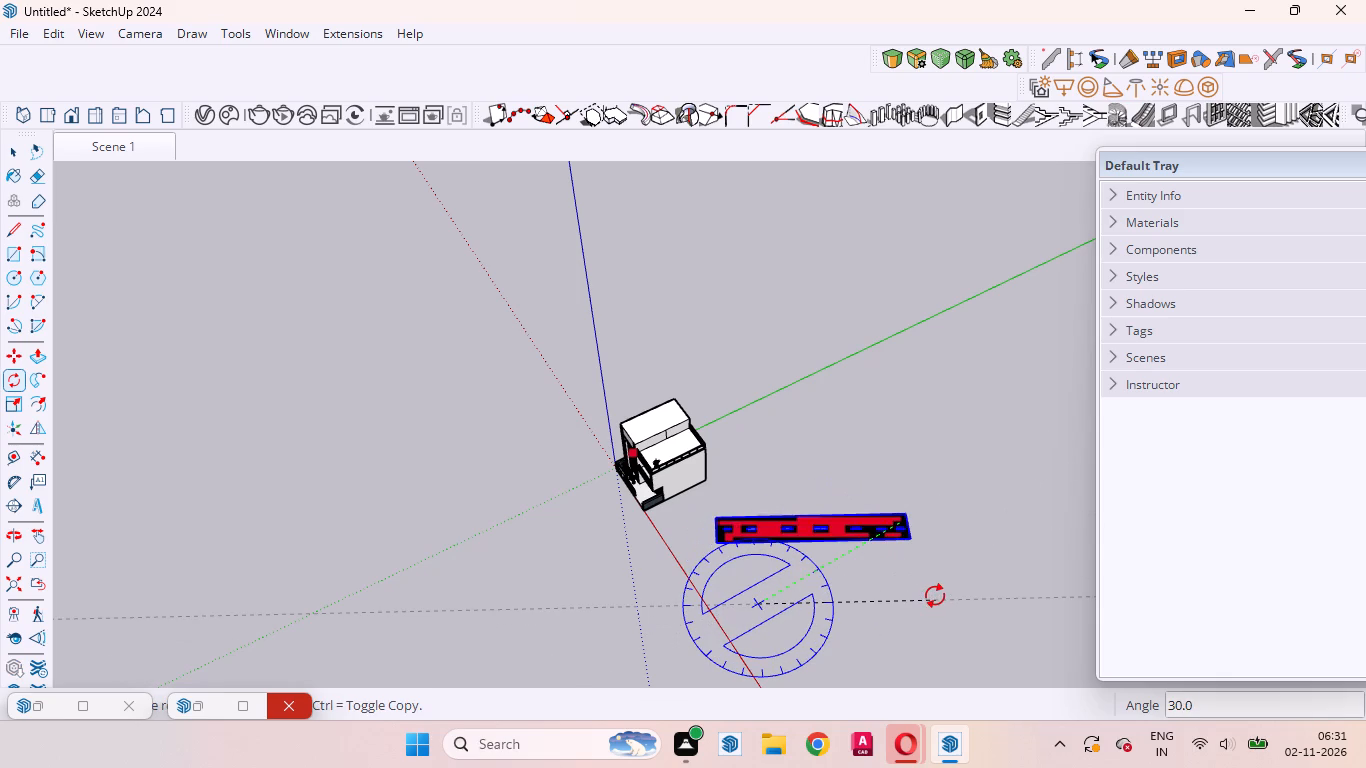
key(9)
key(0)
key(Return)
key(space)
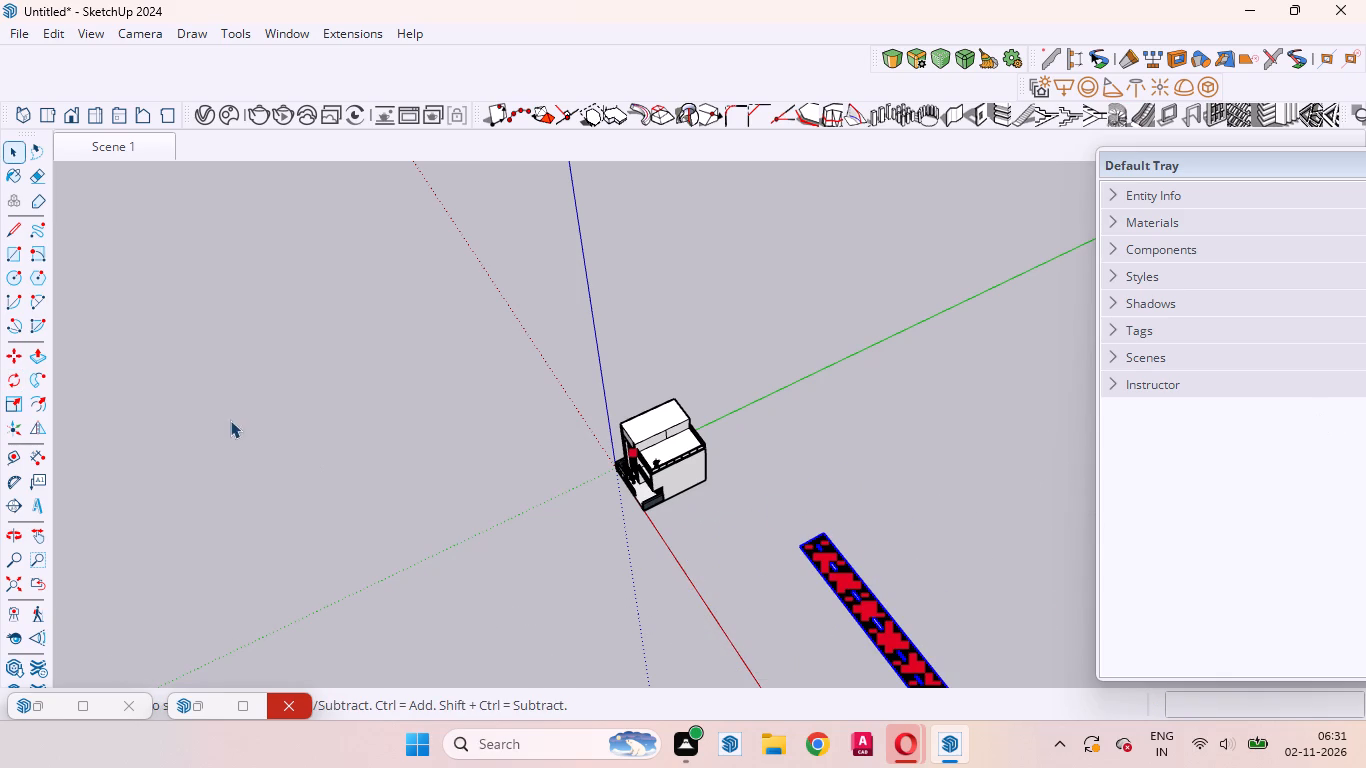
Move the road by its near end corner onto the bottom front corner of the compound wall base near the origin.
click(13, 350)
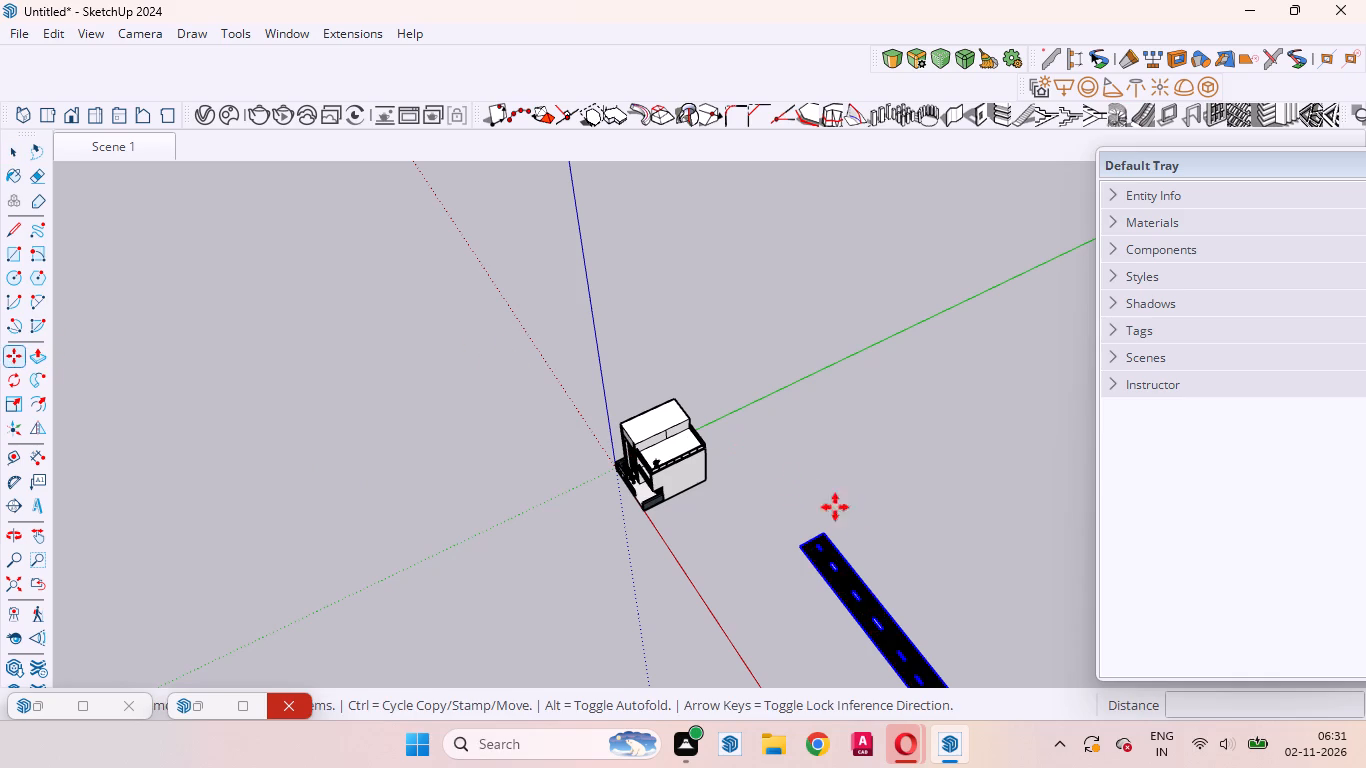
scroll(860, 520, up, 19)
middle_drag(776, 550, 356, 481)
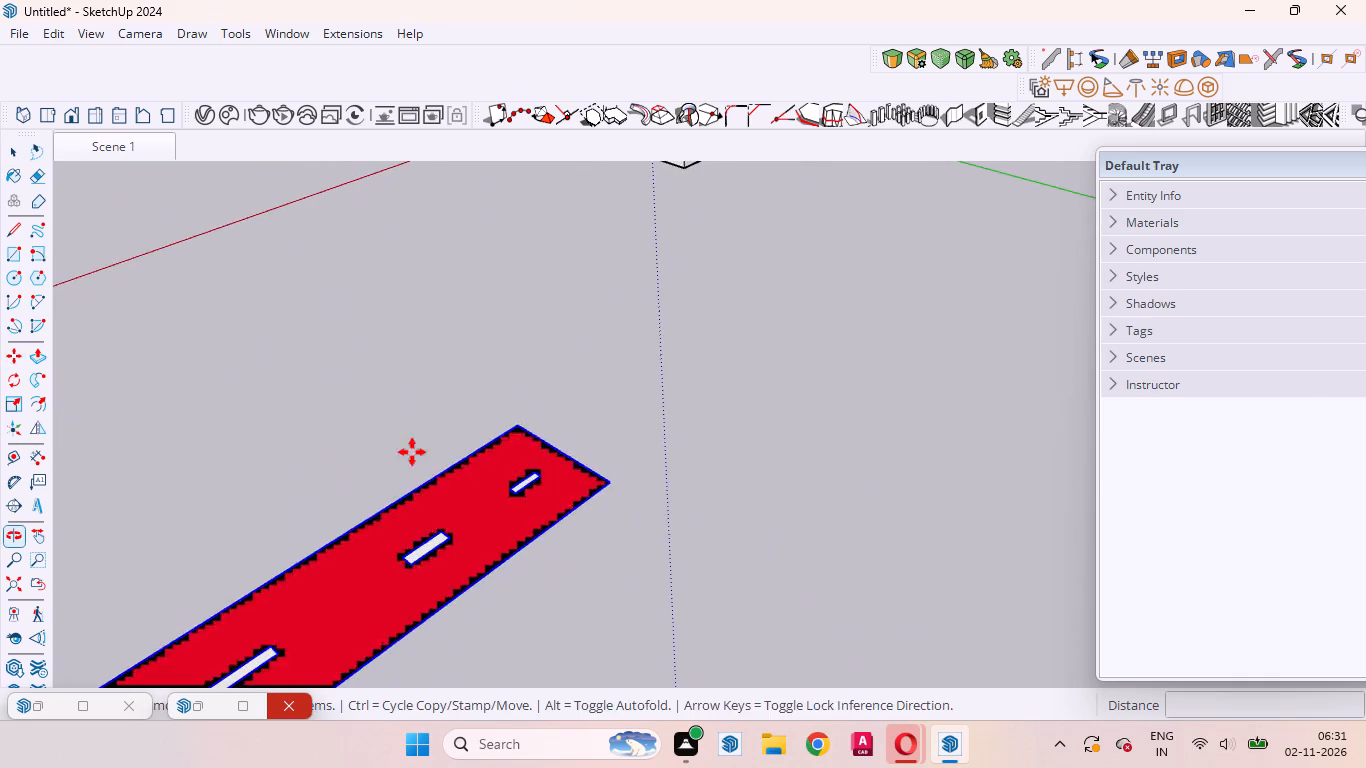
scroll(519, 465, up, 12)
scroll(746, 542, up, 1)
middle_drag(710, 525, 506, 404)
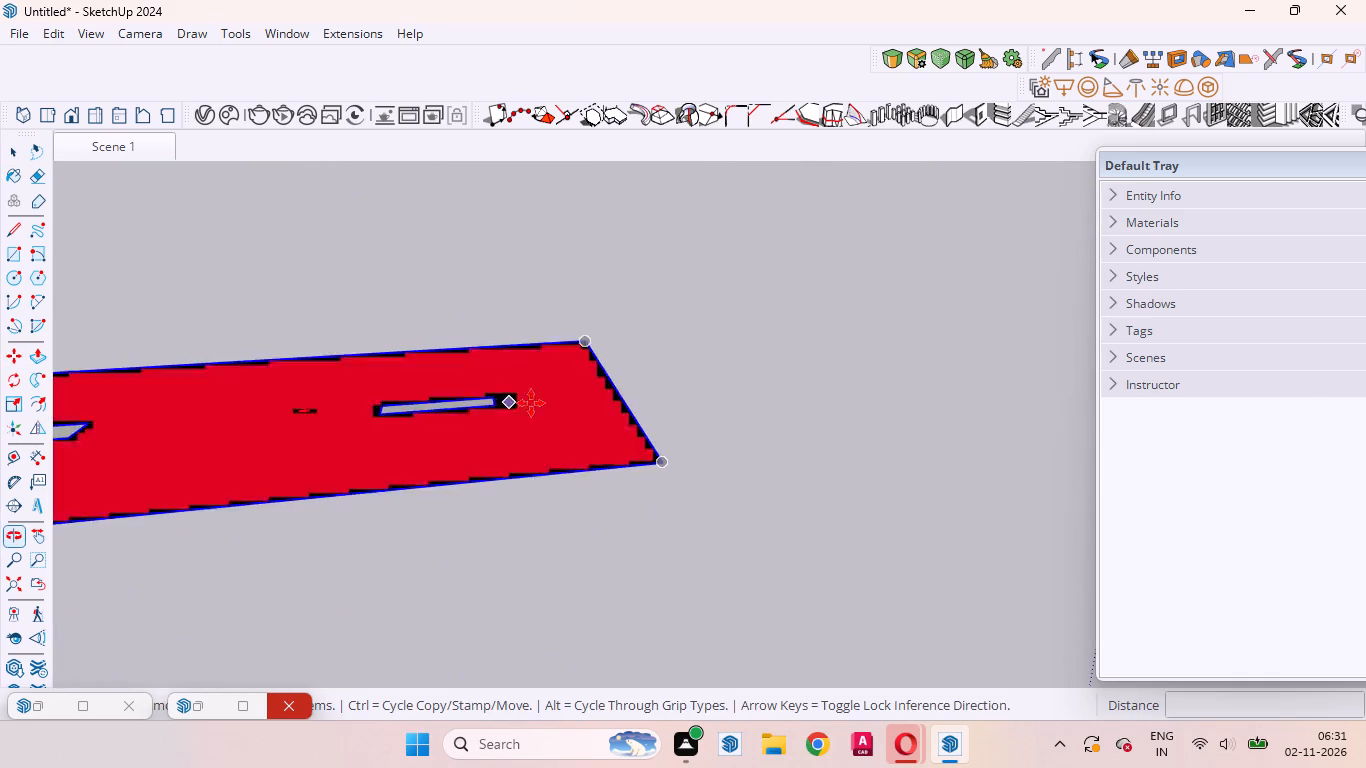
click(667, 461)
scroll(598, 325, down, 4)
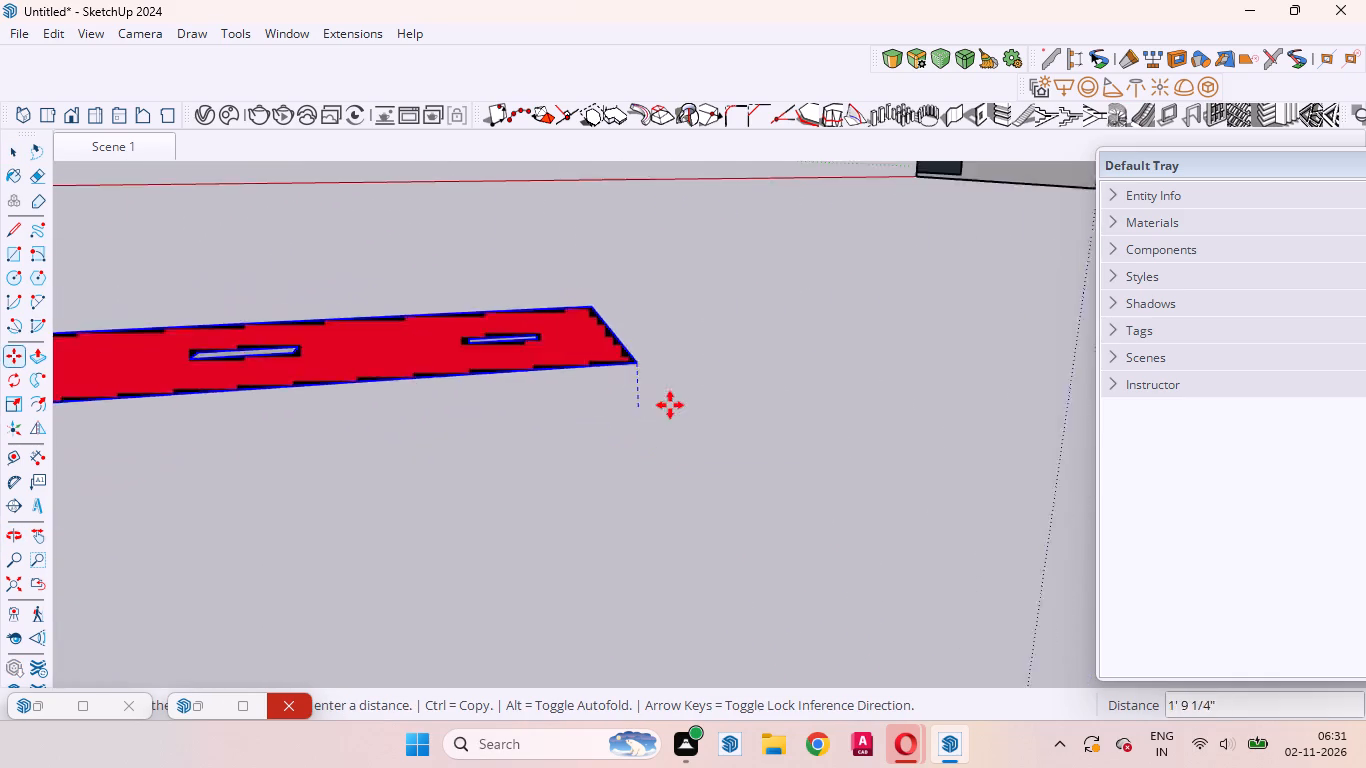
scroll(670, 405, down, 20)
scroll(670, 405, down, 6)
middle_drag(725, 329, 522, 575)
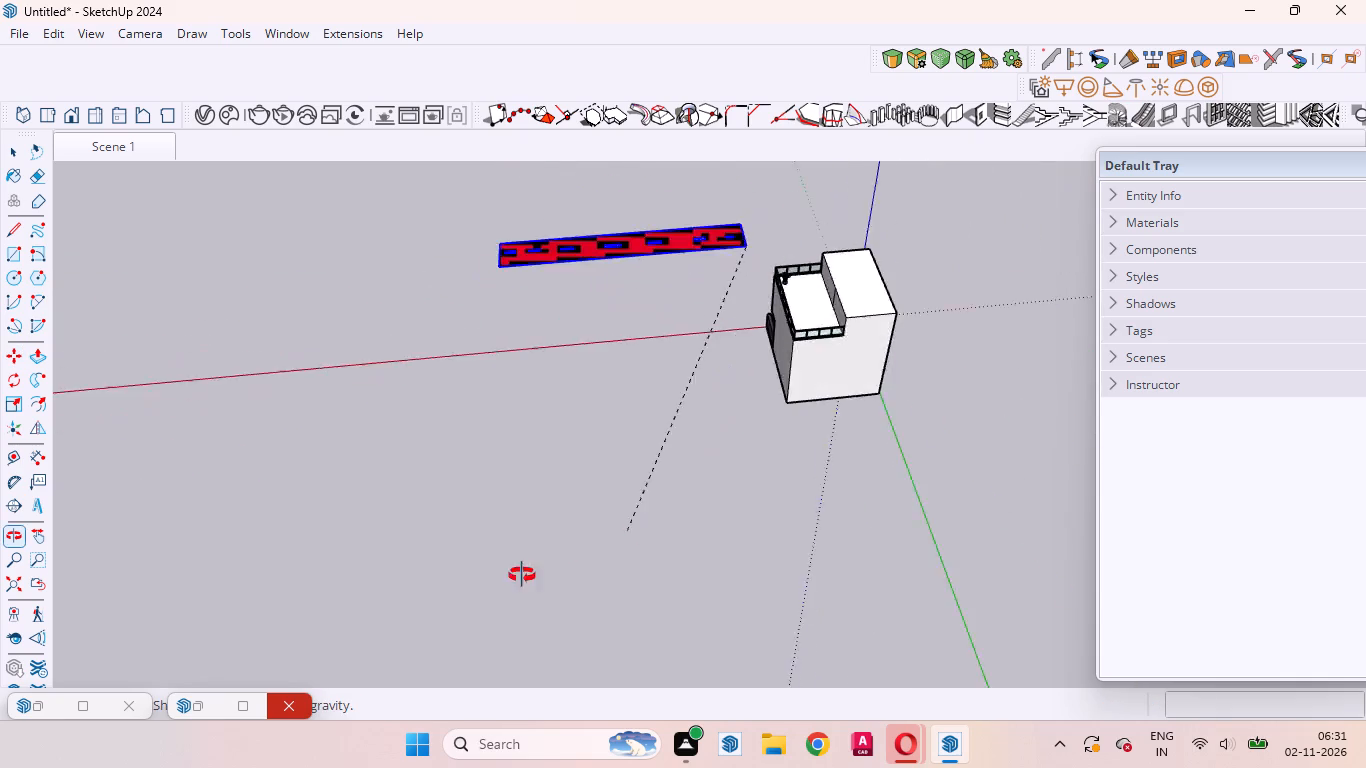
middle_drag(522, 575, 133, 598)
scroll(133, 598, up, 1)
scroll(746, 571, up, 14)
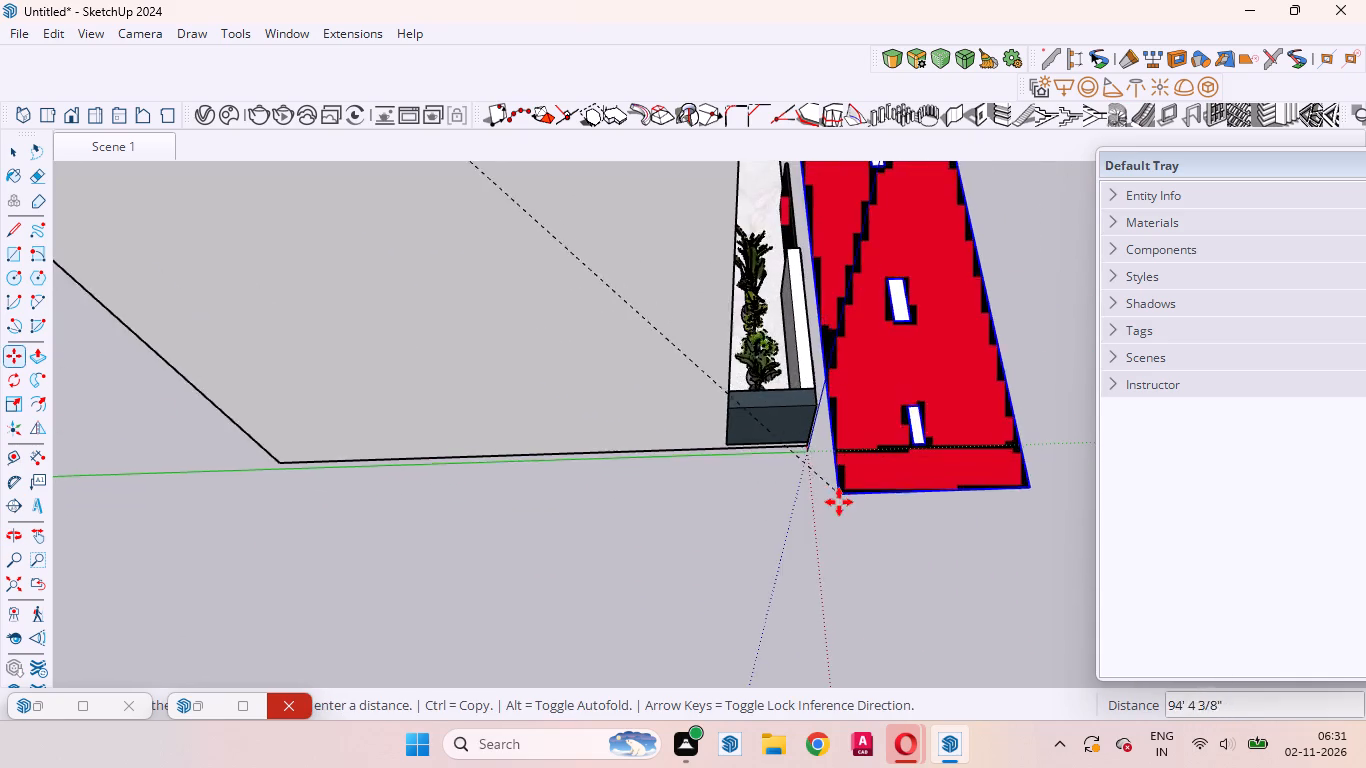
middle_drag(839, 502, 764, 328)
scroll(839, 502, up, 14)
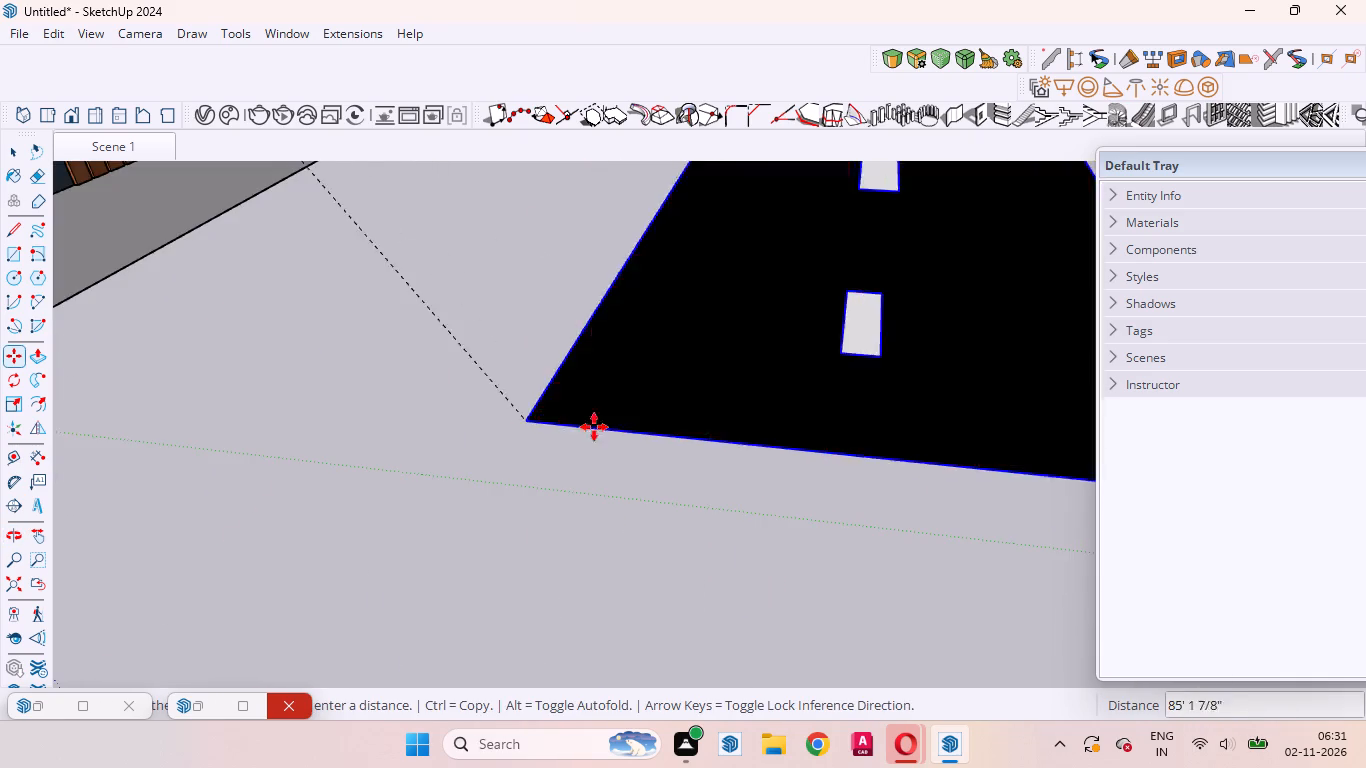
scroll(732, 427, down, 5)
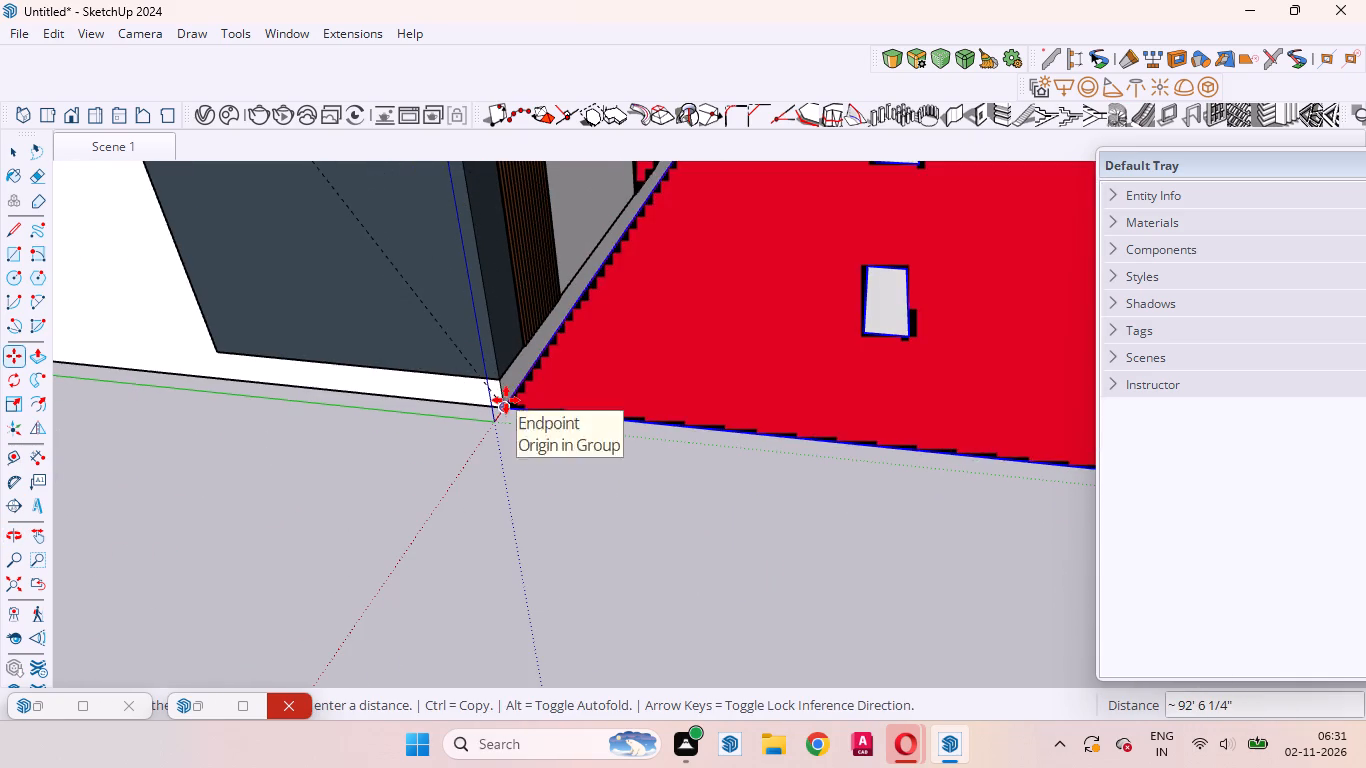
click(508, 407)
Move the road about 2' 5" away from the compound wall base along the green axis.
middle_drag(579, 457, 672, 426)
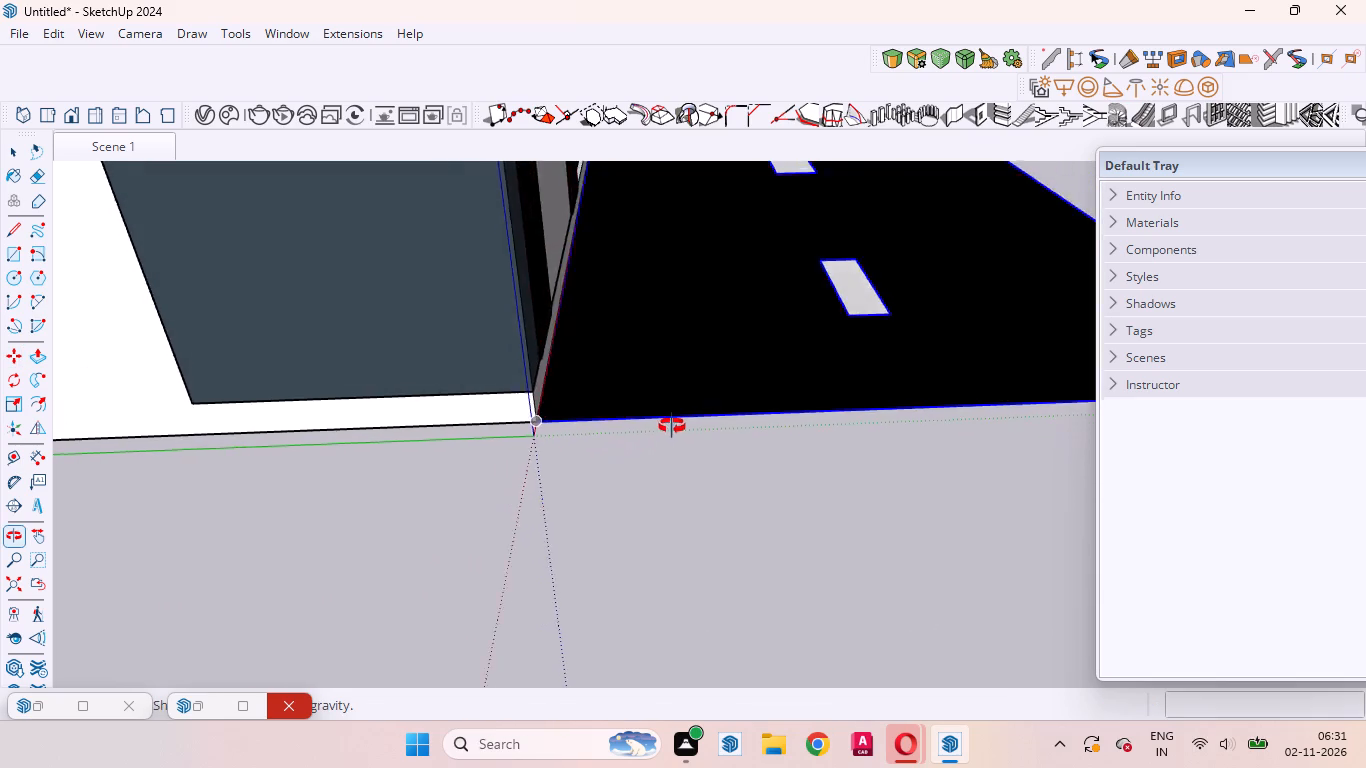
middle_drag(672, 426, 681, 413)
click(548, 408)
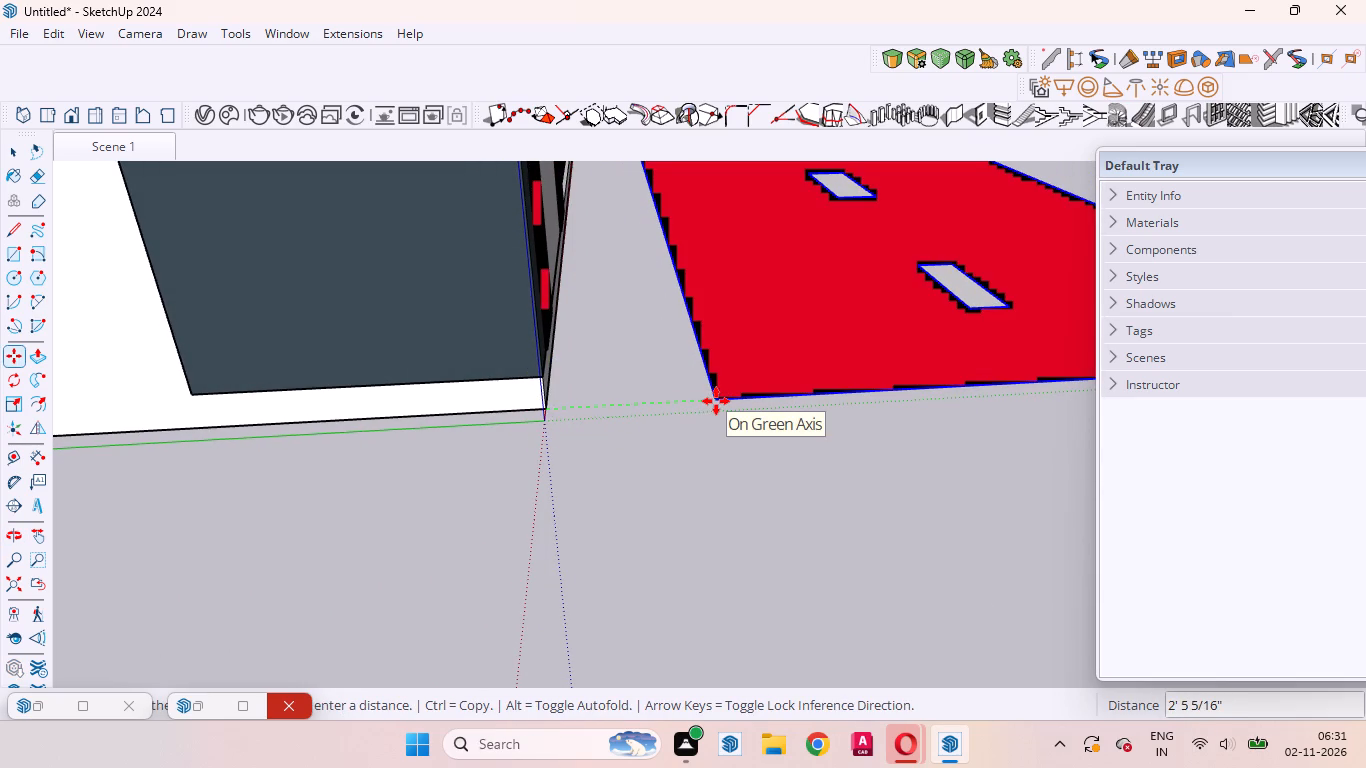
click(716, 401)
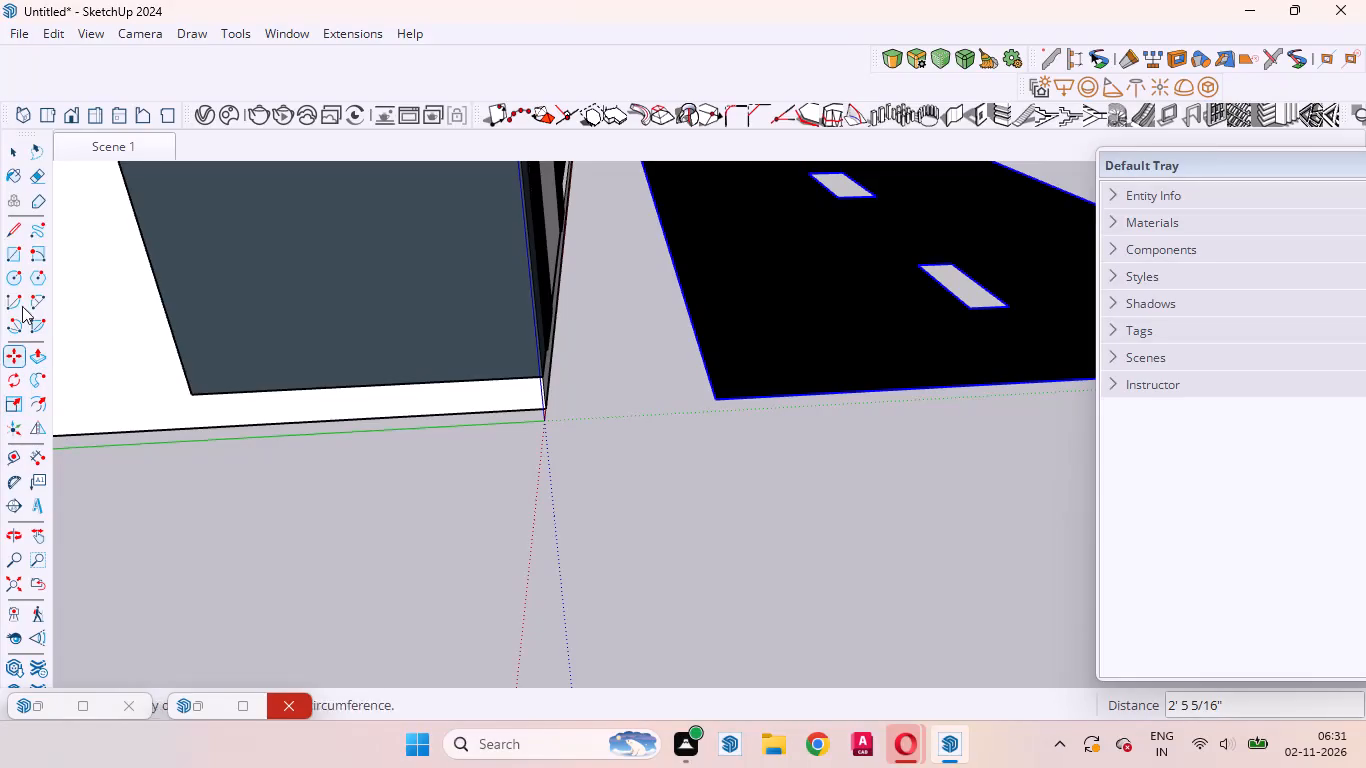
Draw a triangular ramp profile at the compound wall base's corner, about 1' 10" along the green axis and 6" high.
click(14, 229)
scroll(598, 392, up, 5)
middle_drag(504, 447, 502, 355)
scroll(502, 446, up, 1)
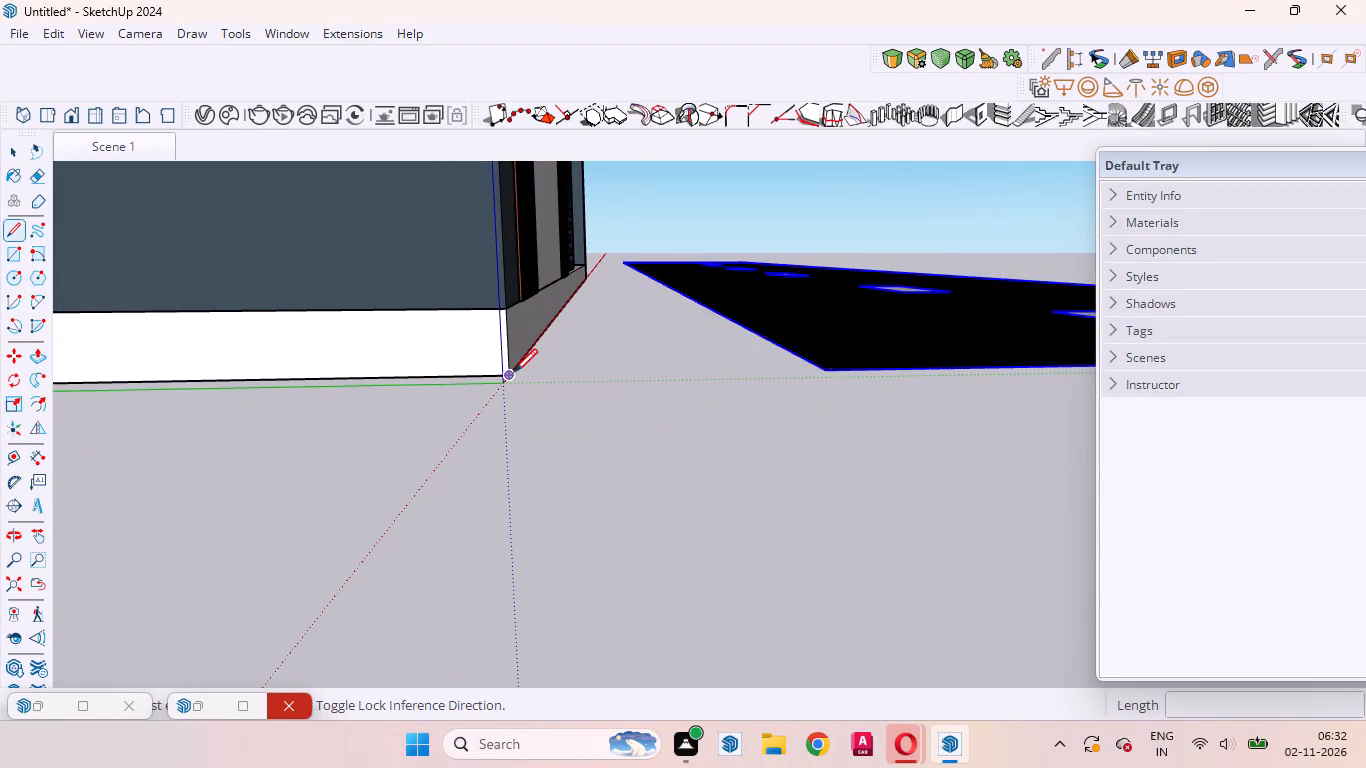
click(514, 372)
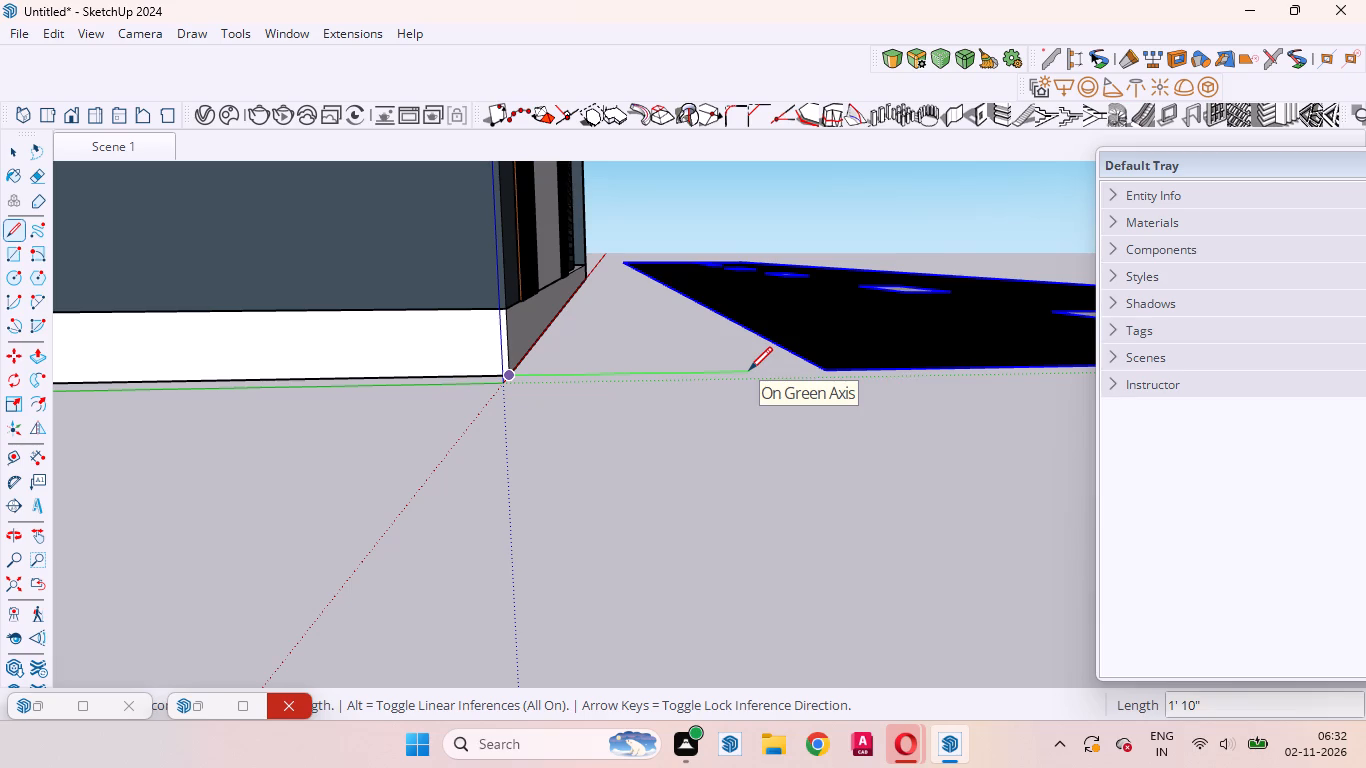
click(749, 370)
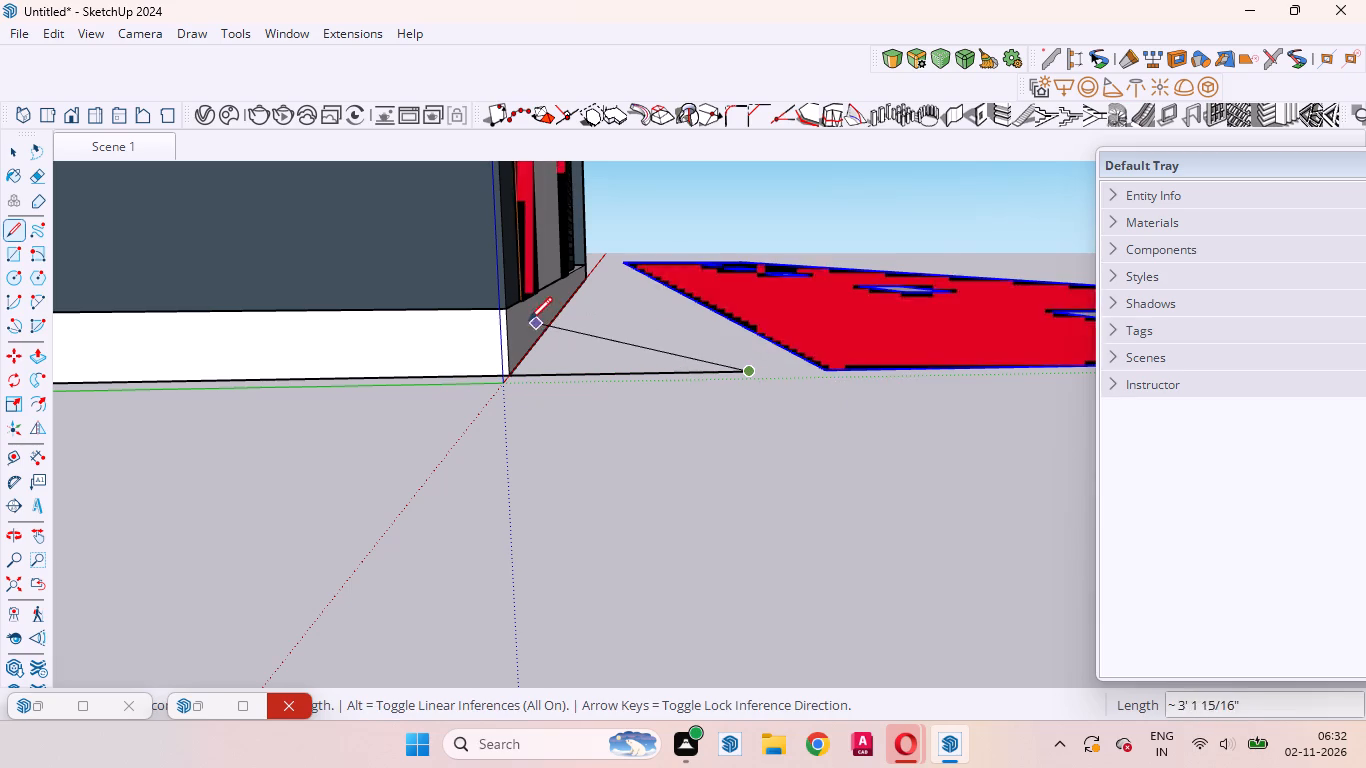
click(515, 314)
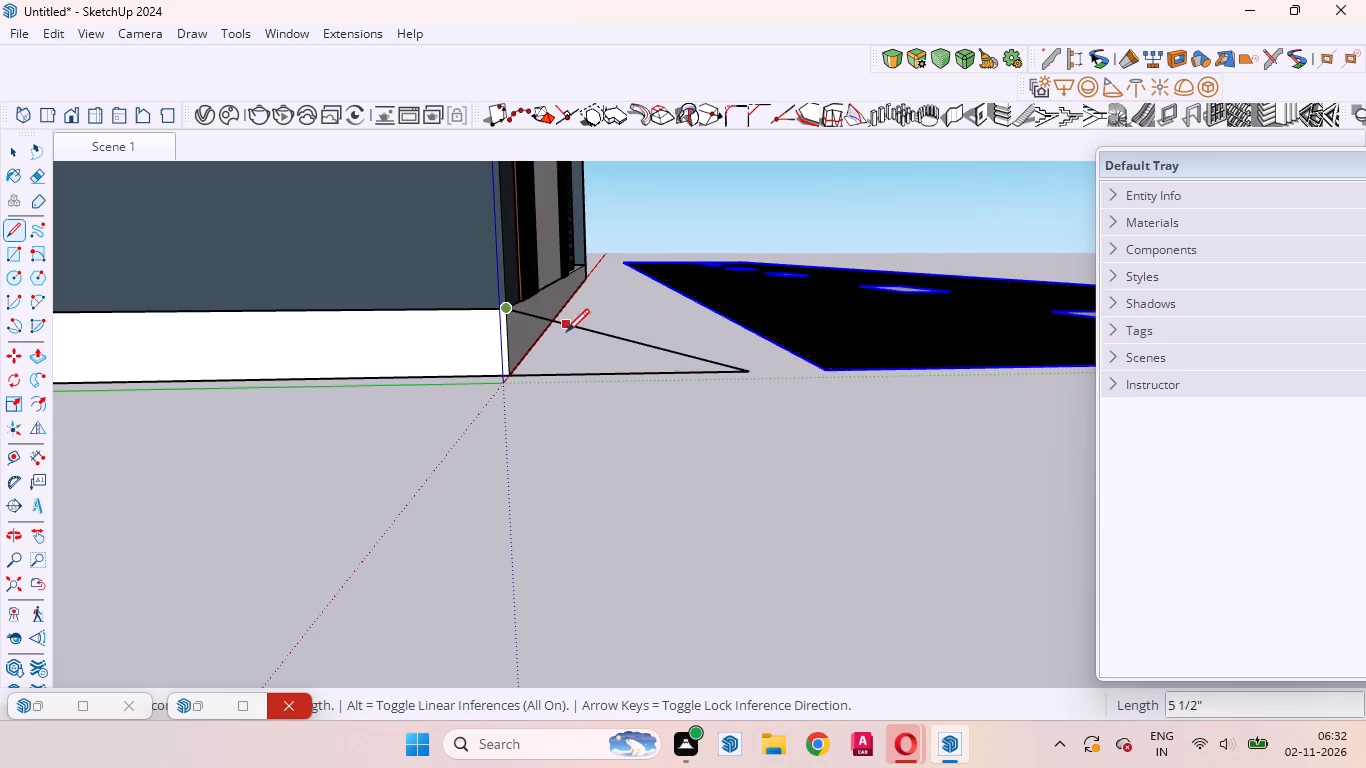
click(515, 371)
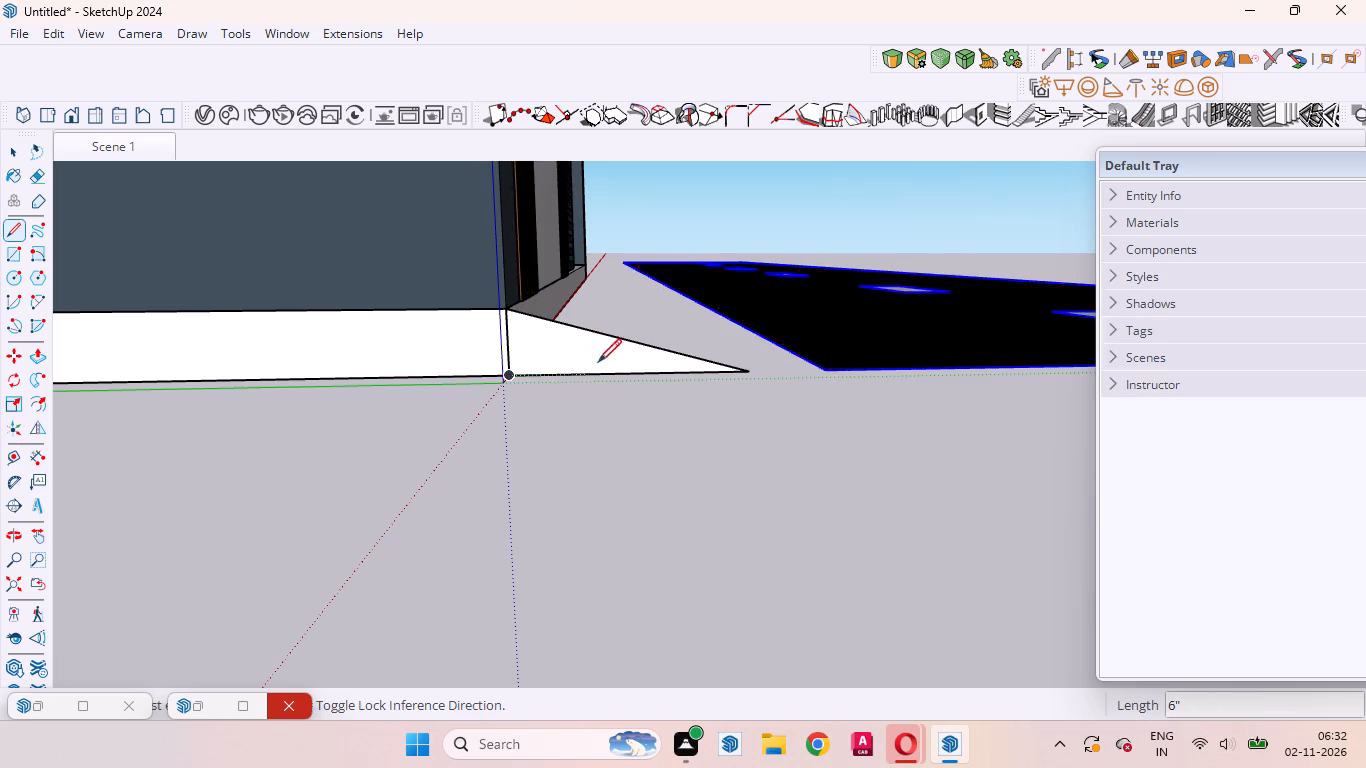
Push/Pull the triangular profile 25' along the house front to the far corner of the compound wall base.
click(44, 358)
middle_drag(655, 375, 66, 640)
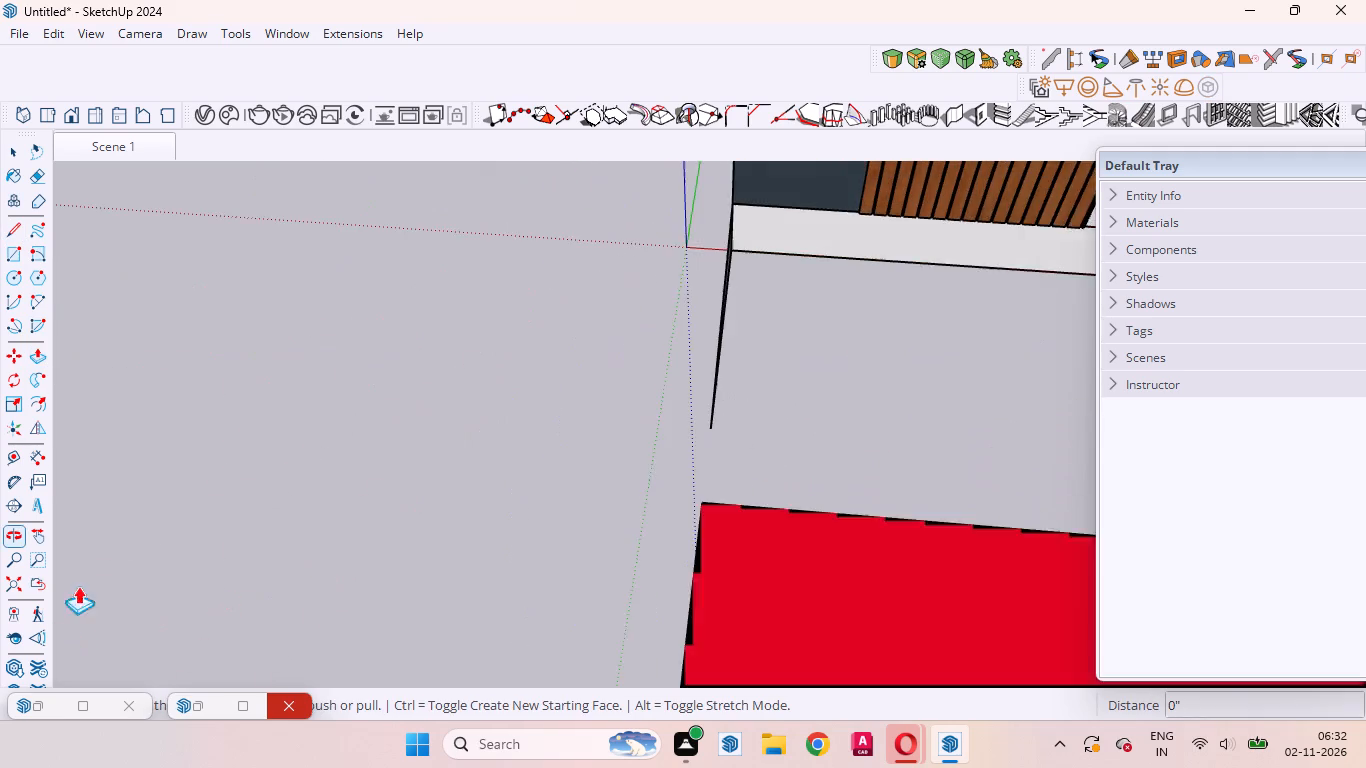
scroll(165, 523, down, 5)
middle_drag(611, 405, 459, 365)
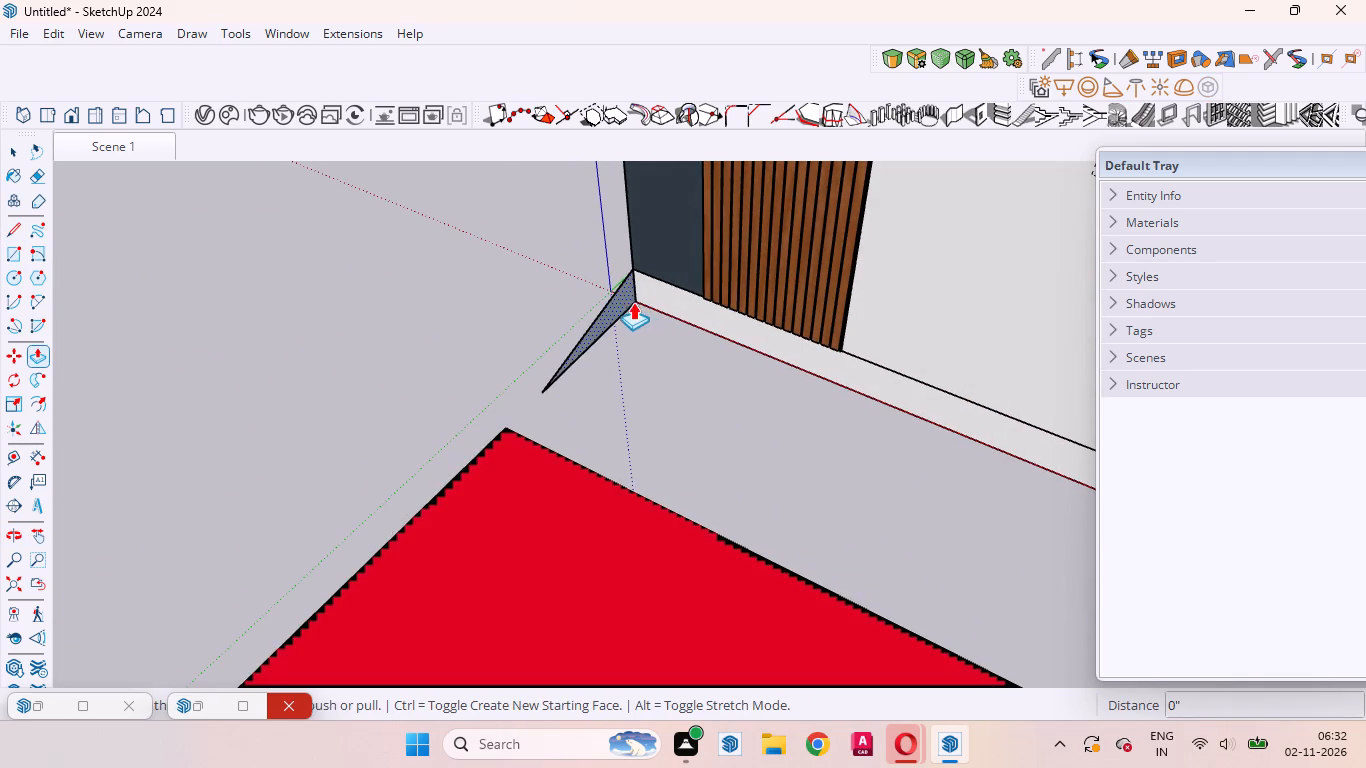
click(633, 299)
scroll(680, 329, down, 14)
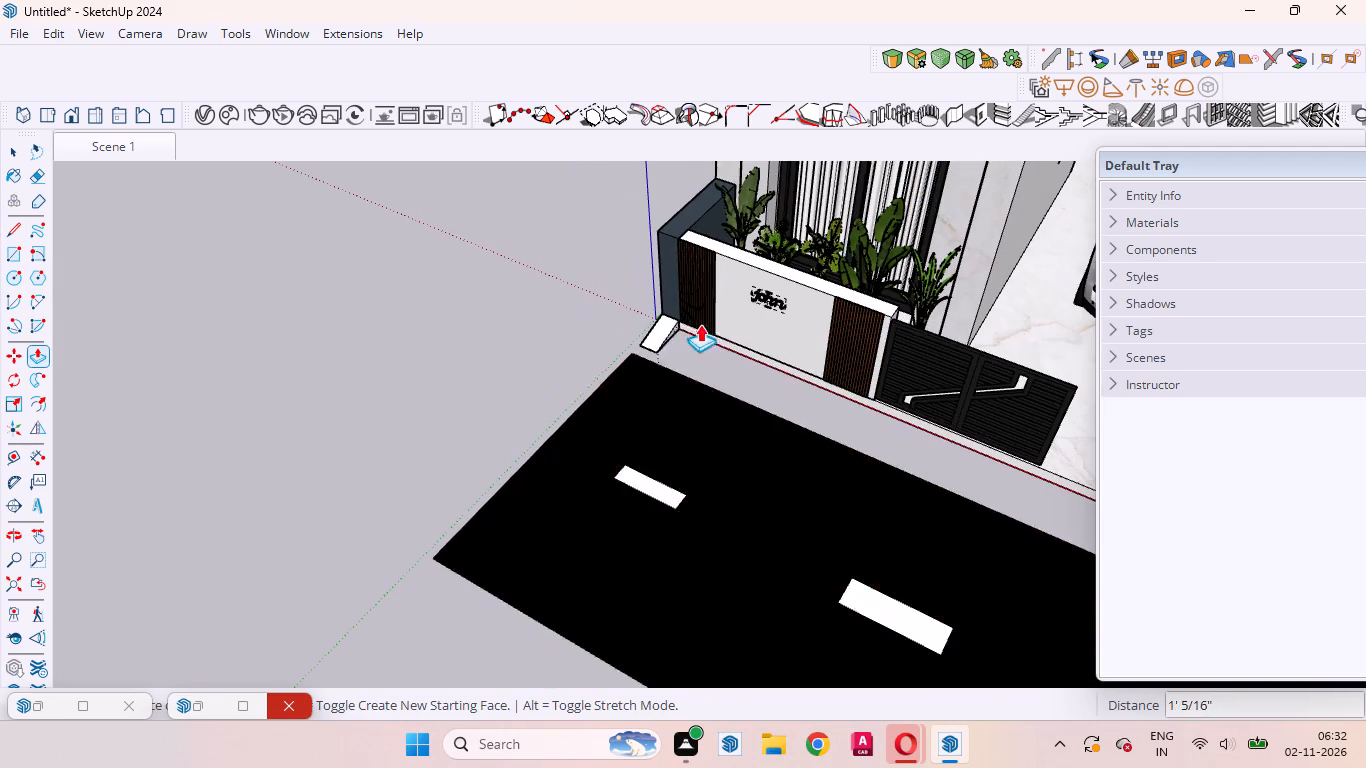
scroll(884, 447, down, 10)
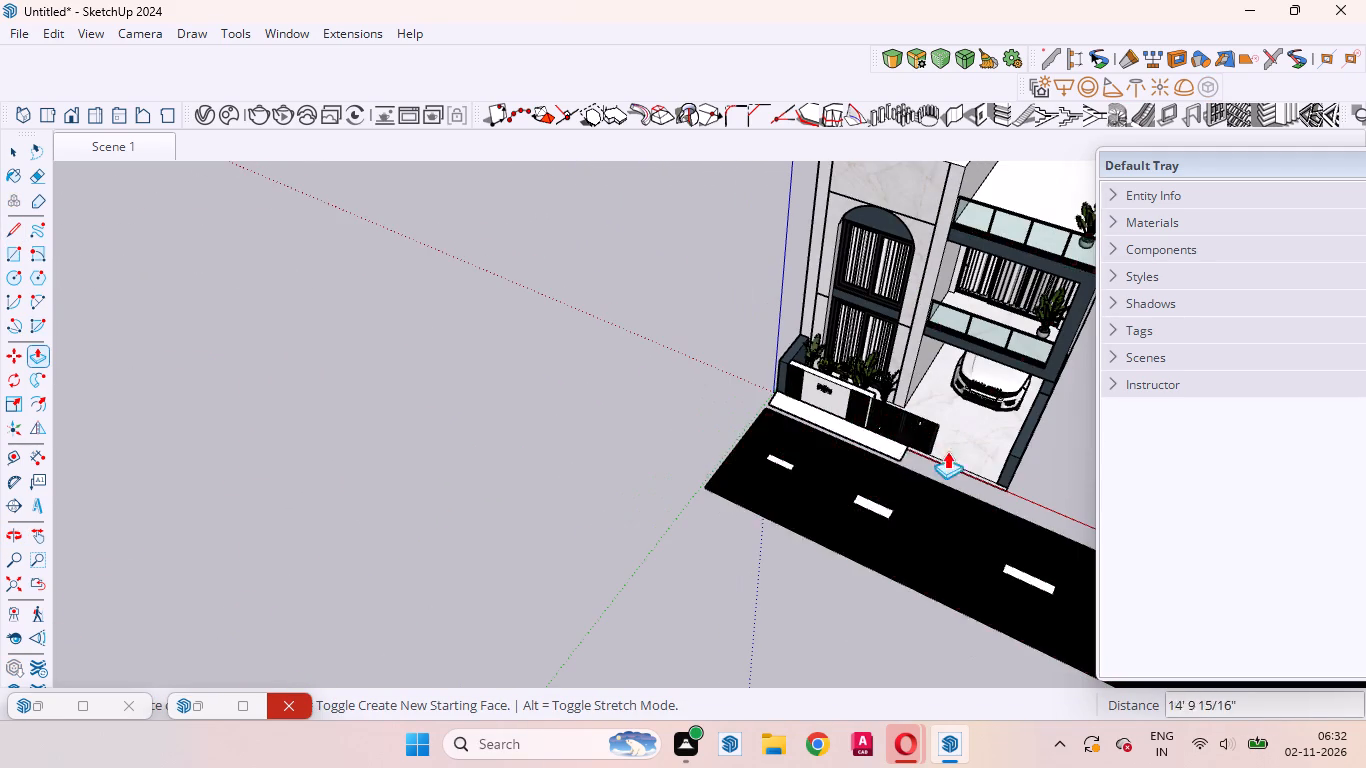
scroll(1002, 487, up, 20)
scroll(1002, 487, up, 3)
middle_drag(979, 493, 953, 485)
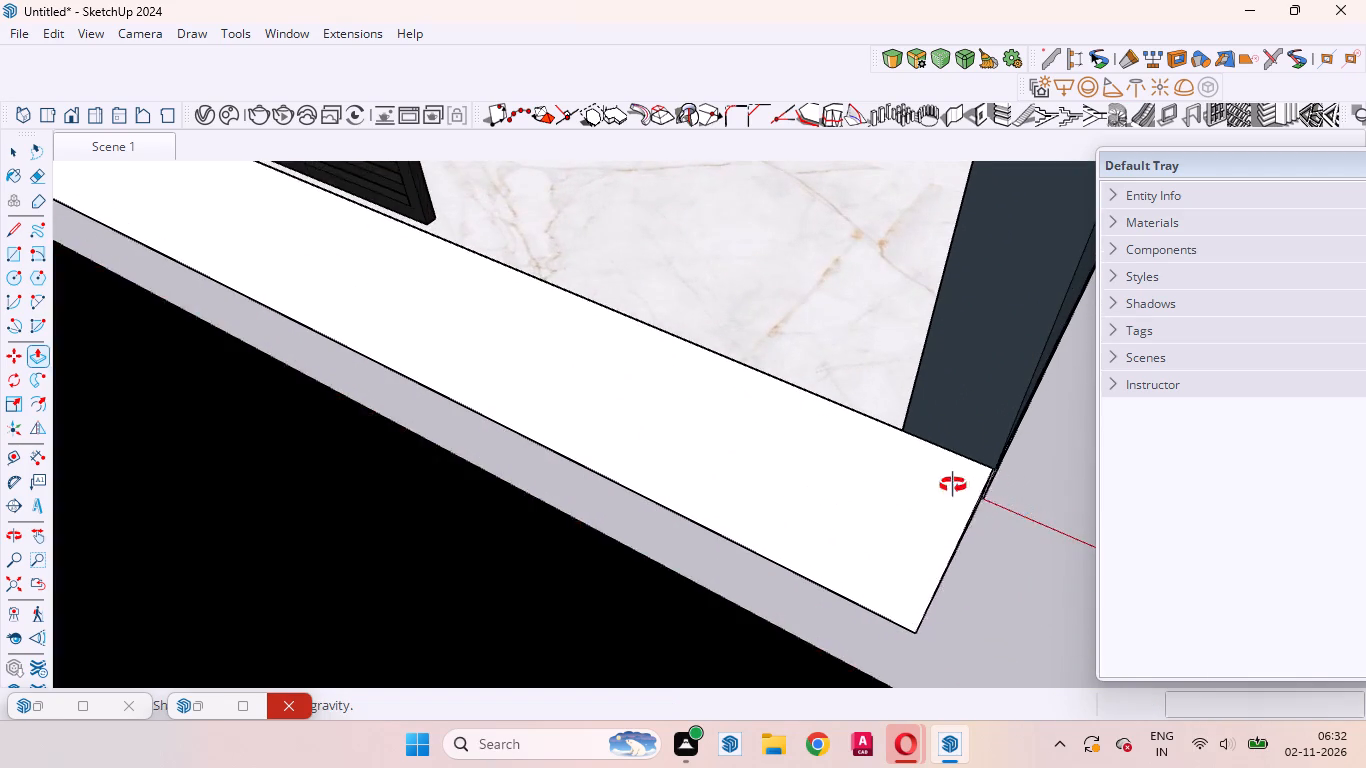
middle_drag(953, 485, 817, 353)
scroll(817, 351, up, 1)
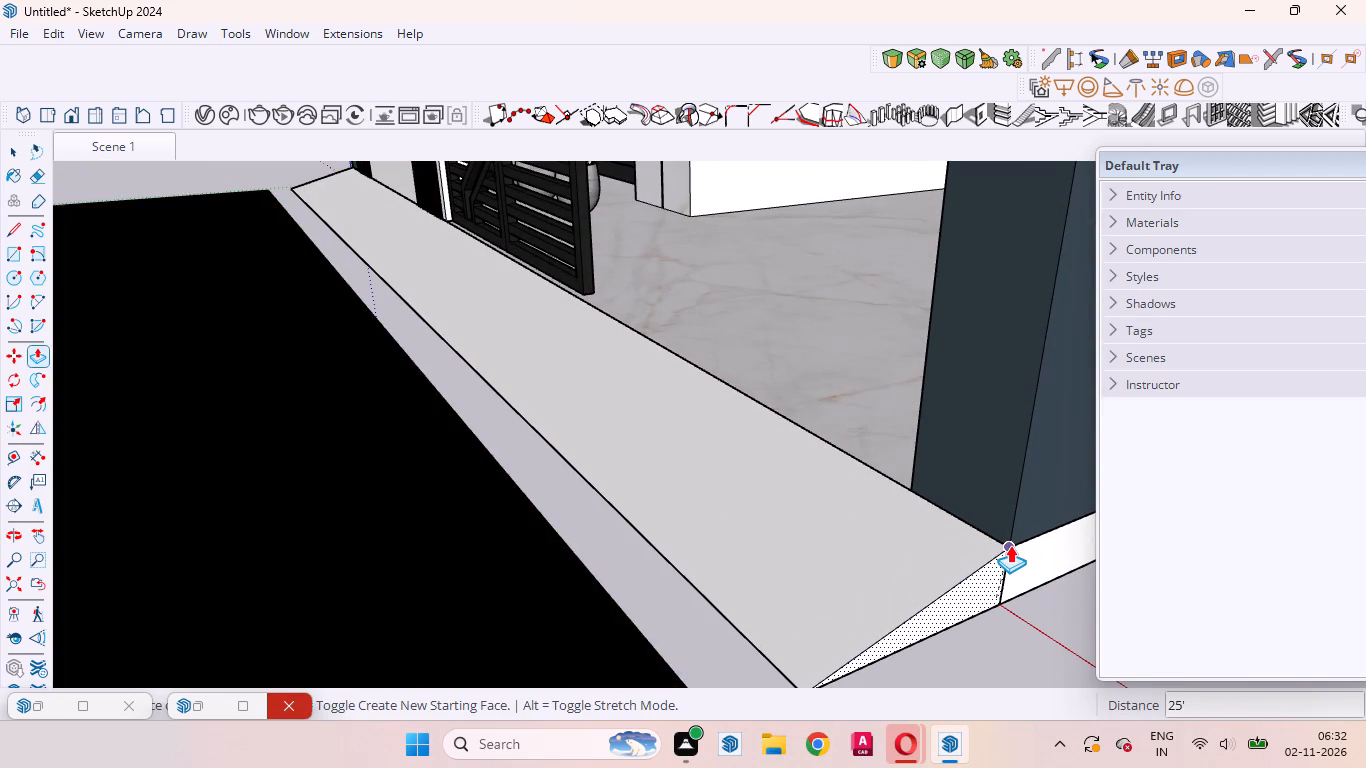
click(1011, 545)
Inspect the sloped ramp and its gap to the road up close, in Scene 1 and from the side.
middle_drag(751, 530, 1114, 579)
scroll(952, 542, down, 8)
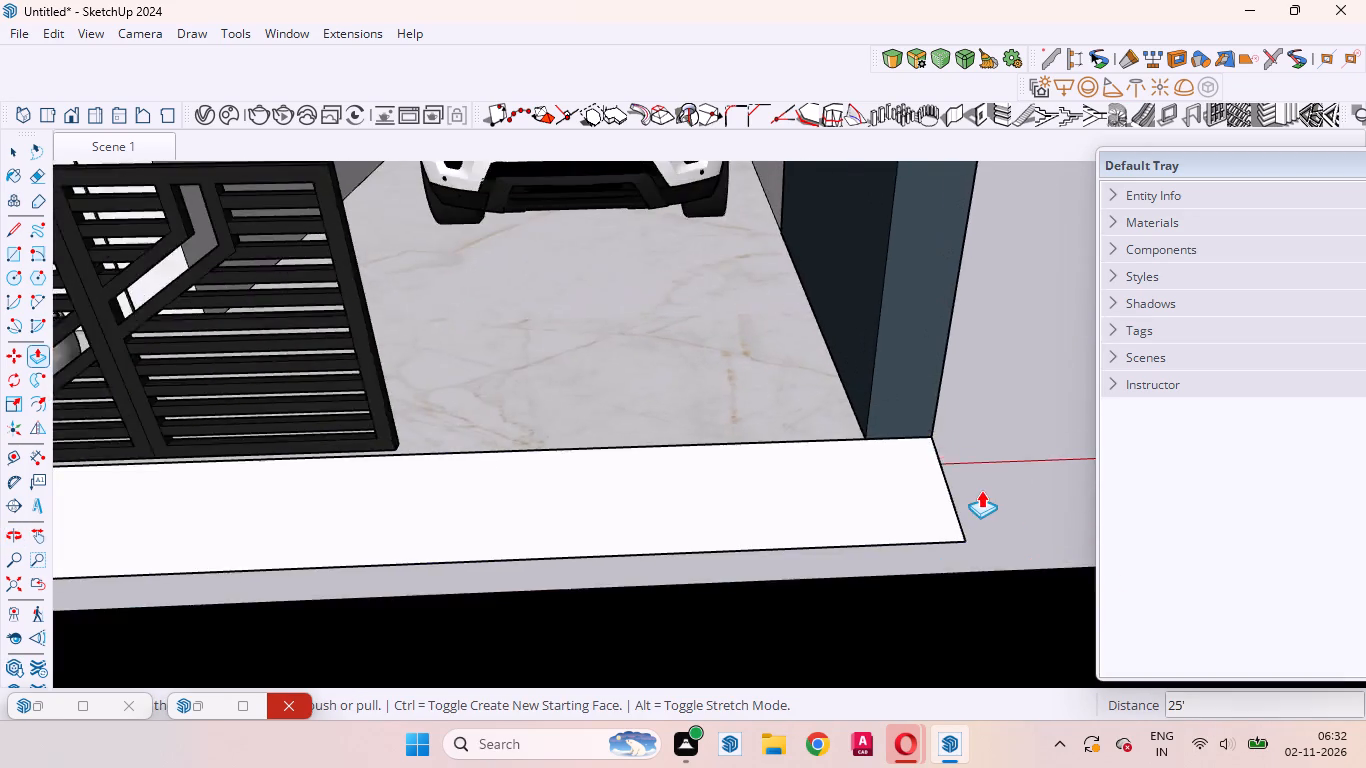
scroll(981, 490, down, 14)
scroll(577, 471, up, 20)
middle_drag(619, 522, 619, 523)
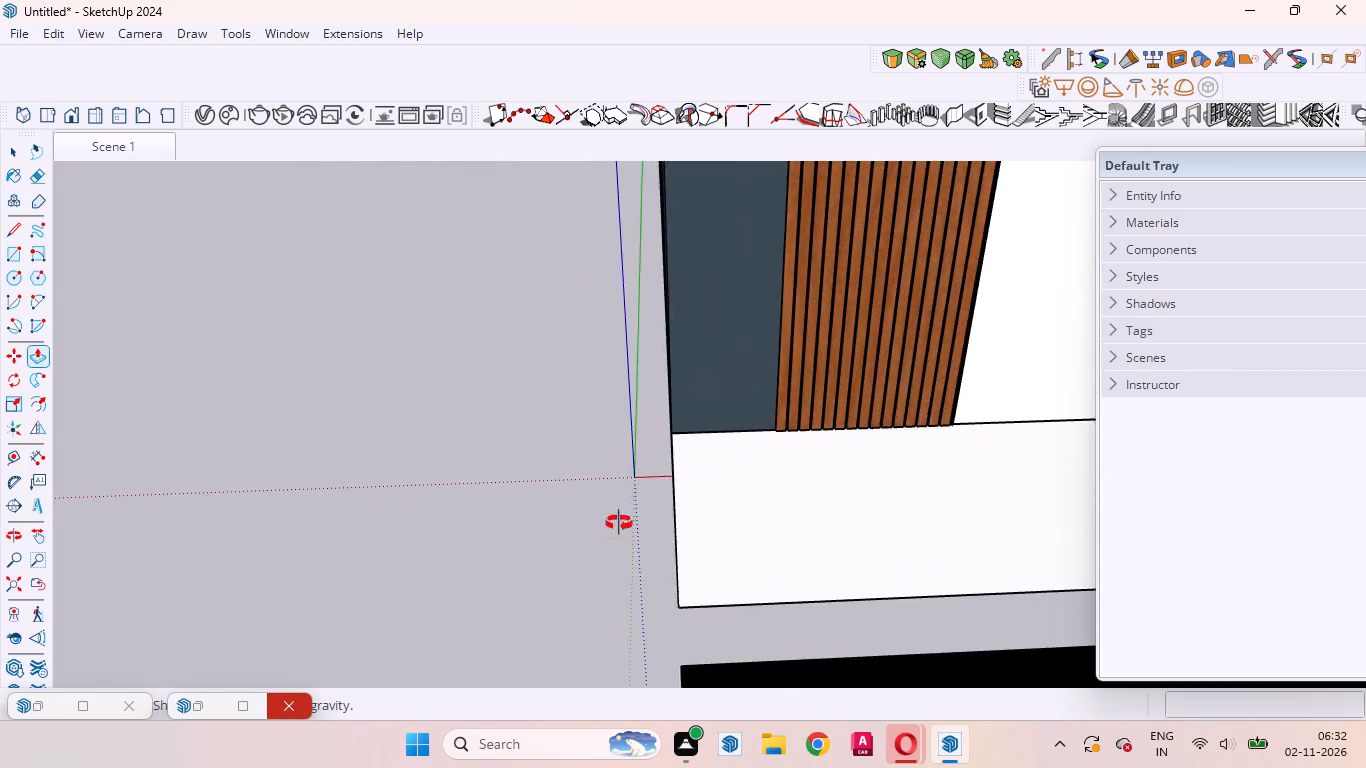
middle_drag(619, 523, 604, 527)
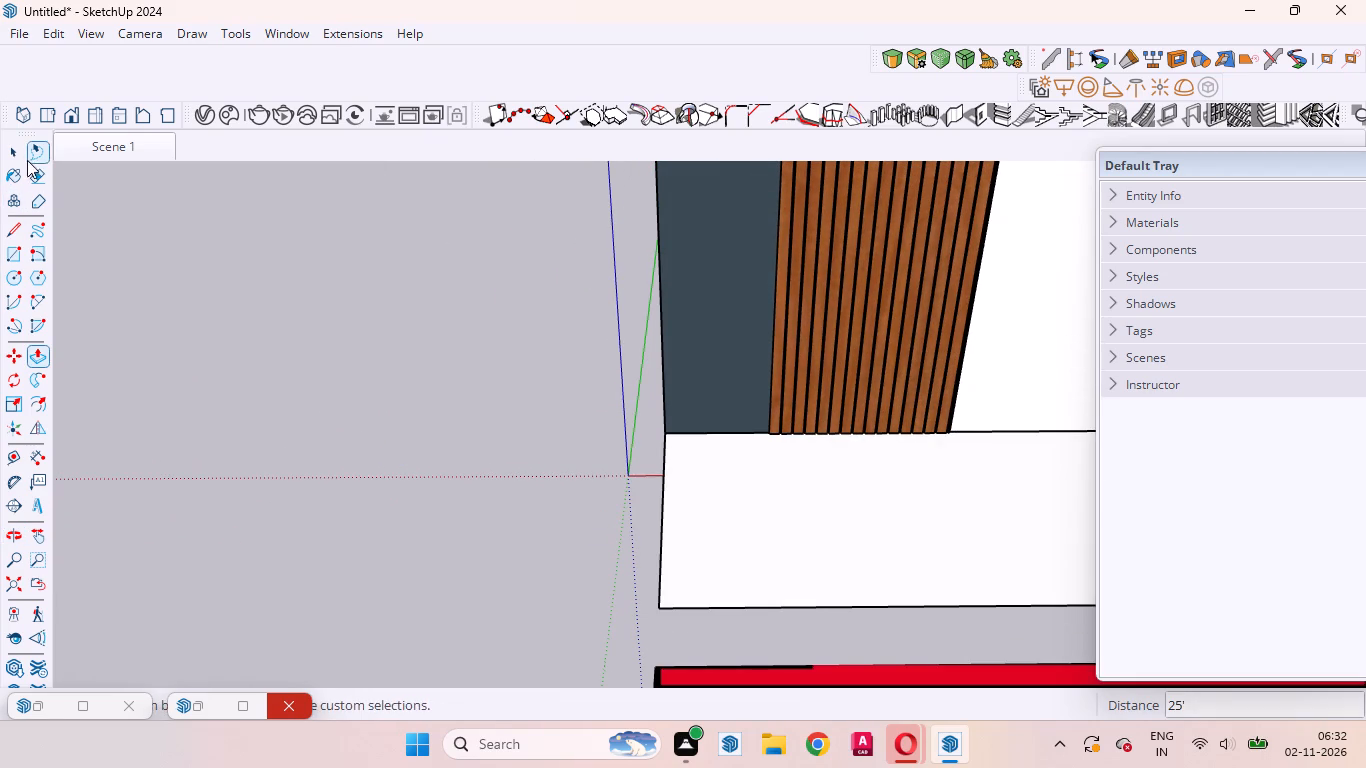
click(19, 152)
click(107, 145)
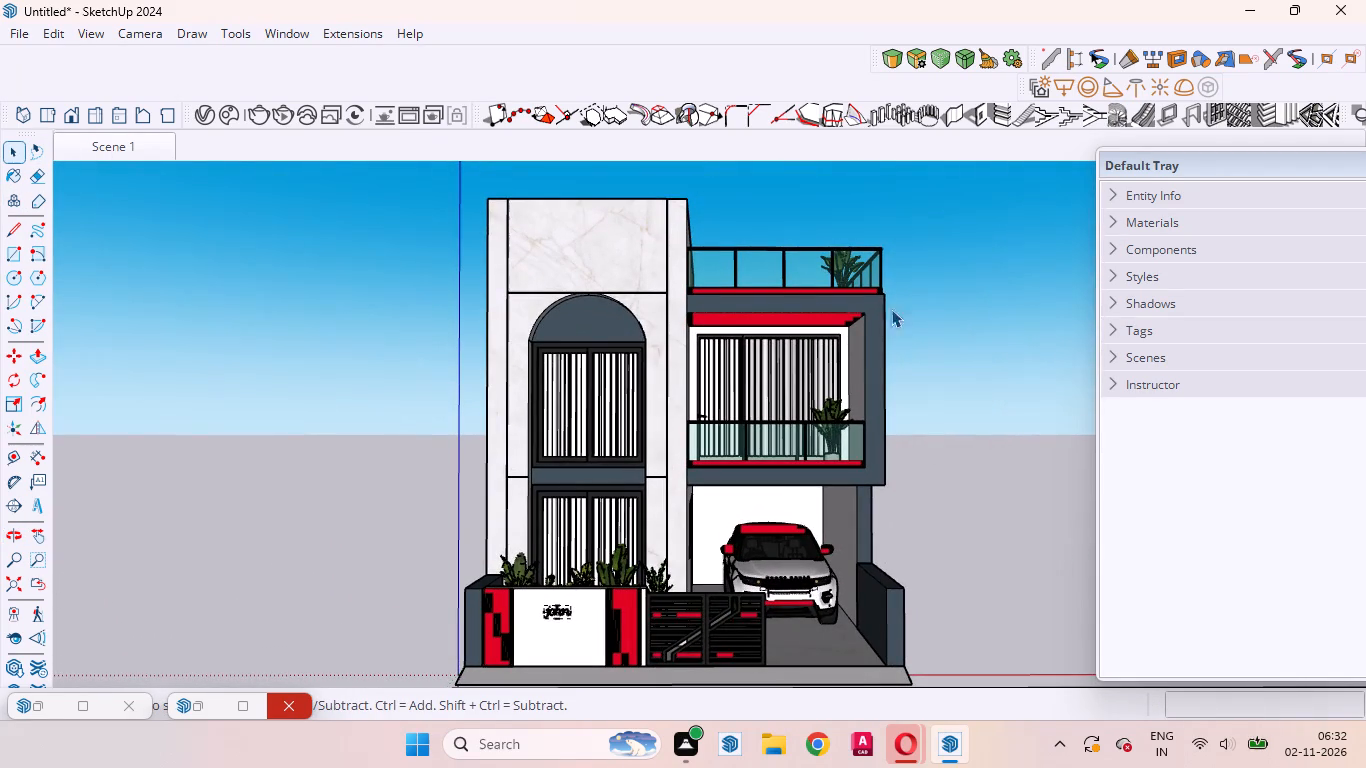
middle_drag(524, 390, 1025, 468)
scroll(891, 346, down, 2)
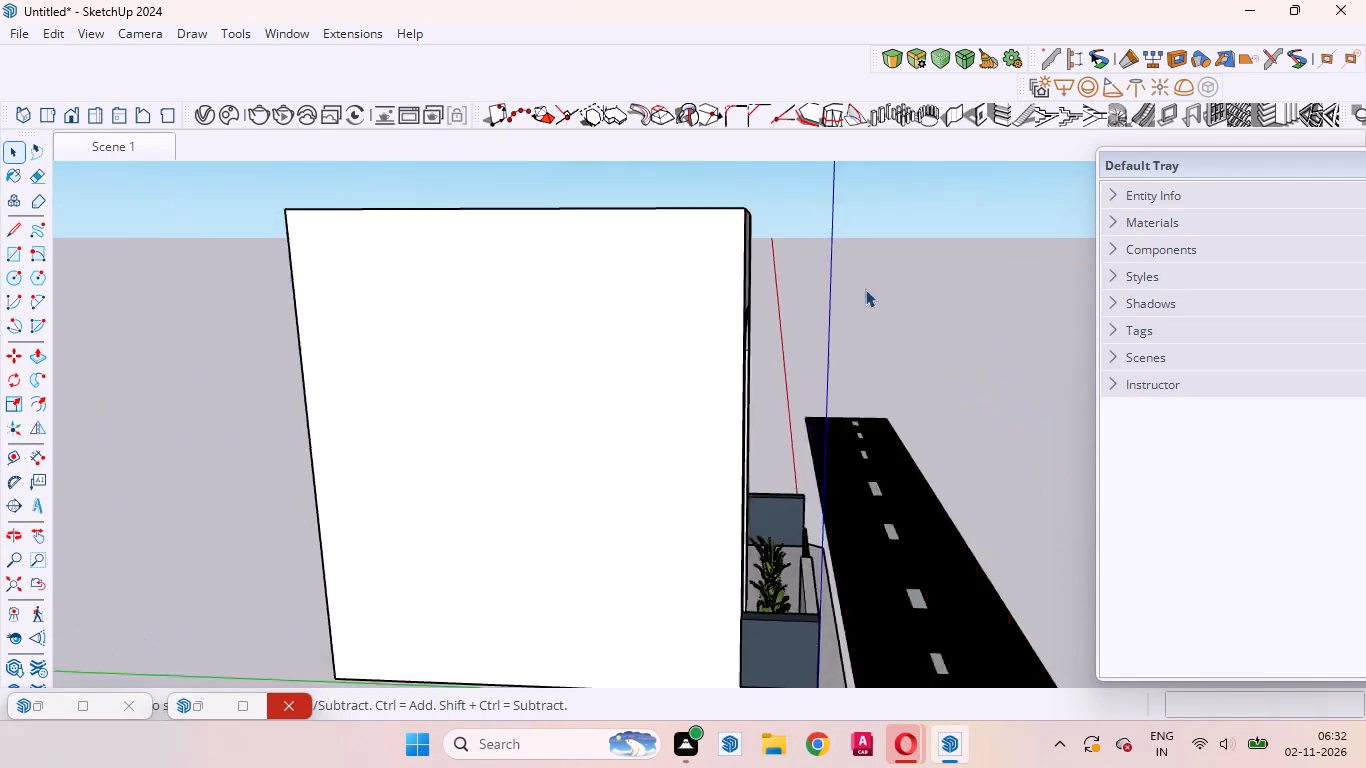
scroll(865, 289, down, 8)
scroll(920, 449, up, 20)
scroll(920, 449, up, 3)
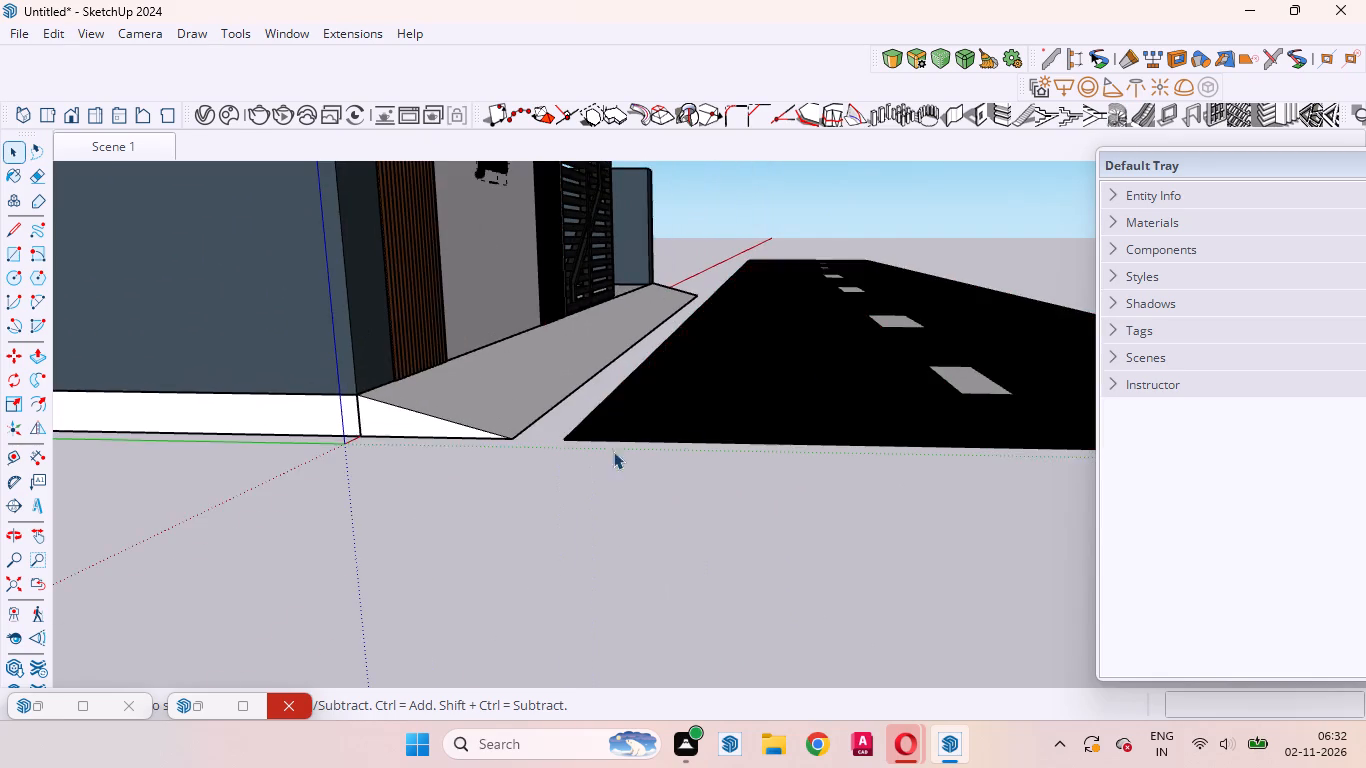
Move the road by its near corner about 7 5/16" toward the house so it meets the ramp's lower front corner.
scroll(589, 455, up, 5)
click(622, 405)
scroll(549, 432, up, 4)
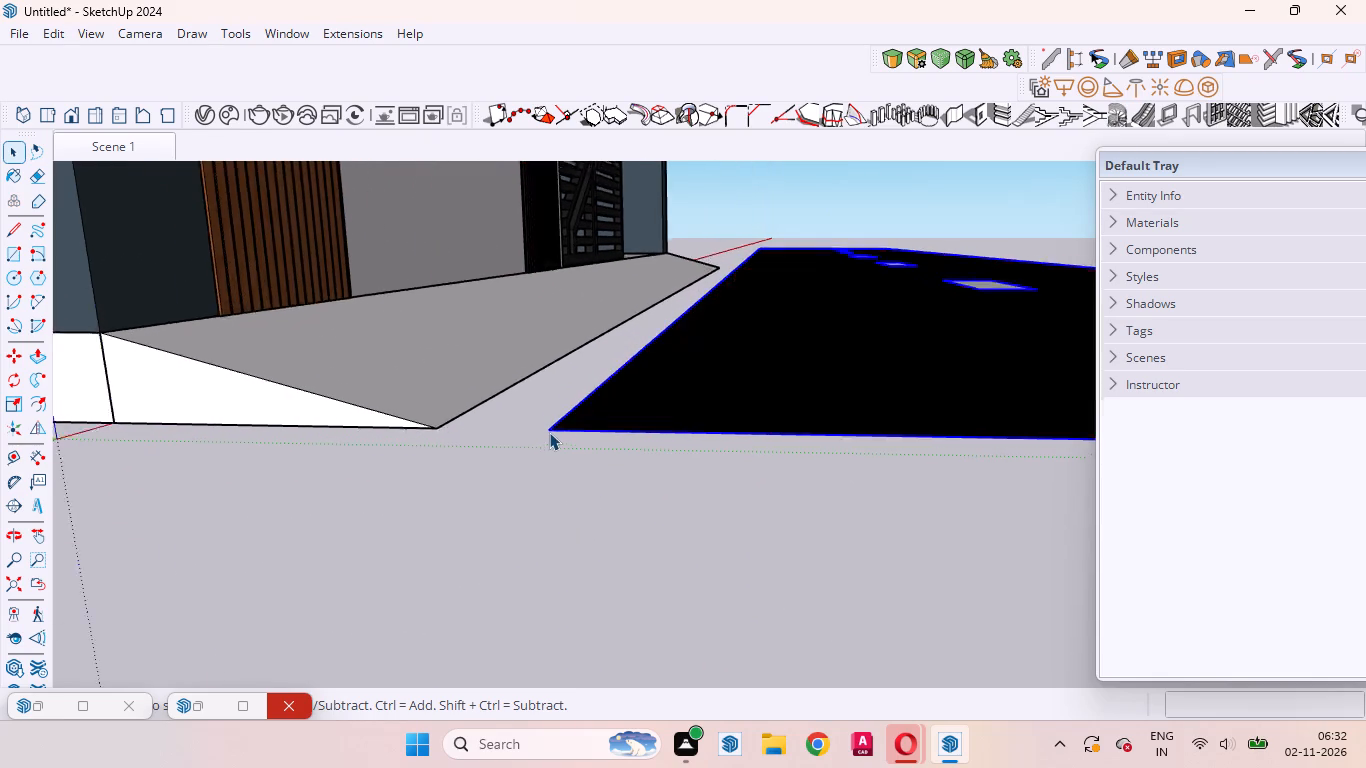
scroll(549, 432, up, 1)
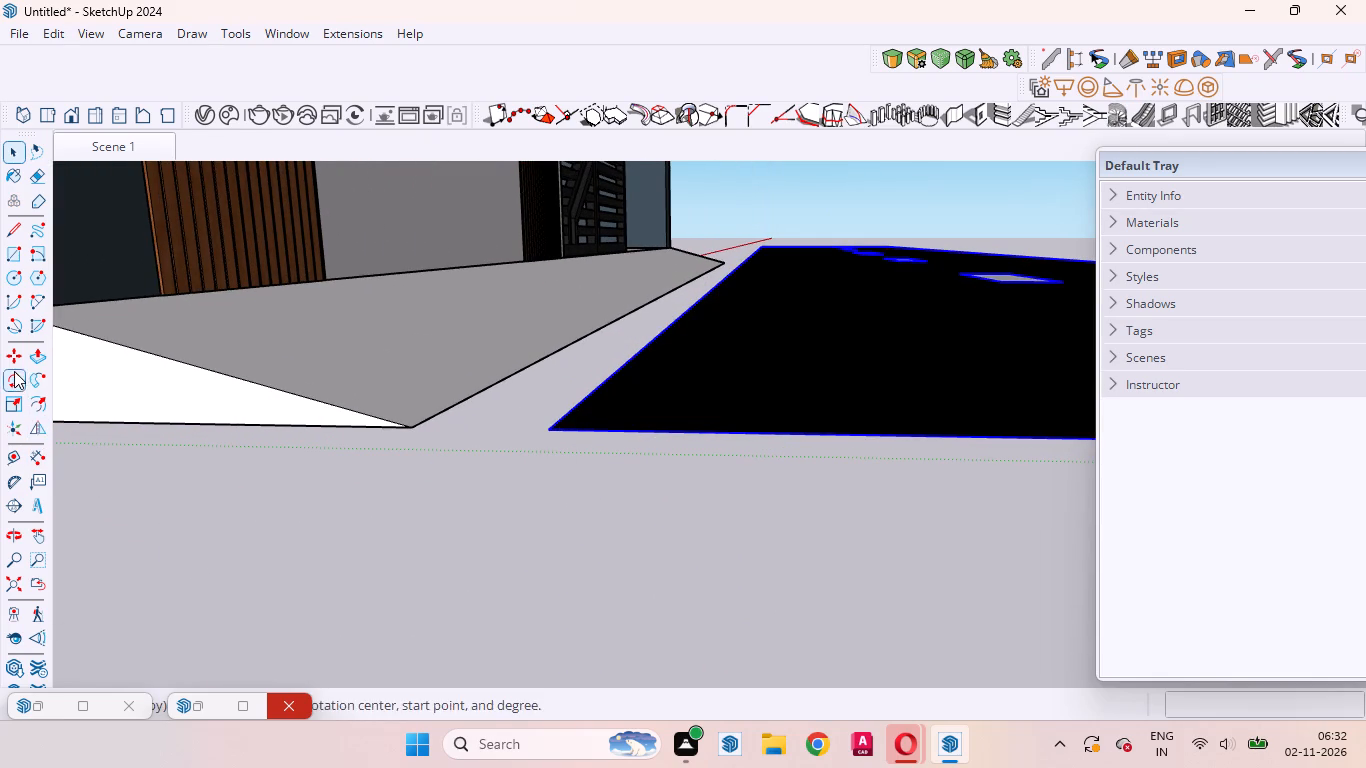
click(11, 359)
click(550, 430)
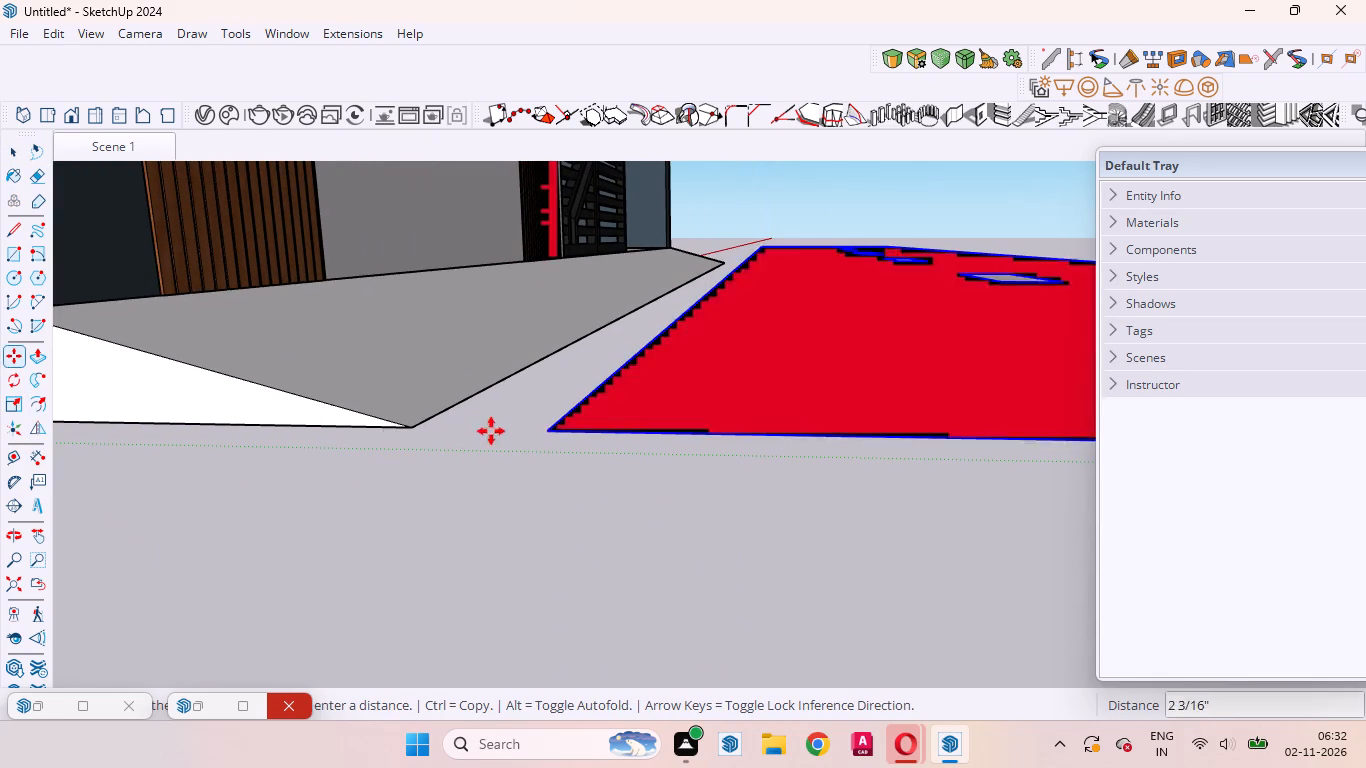
click(410, 432)
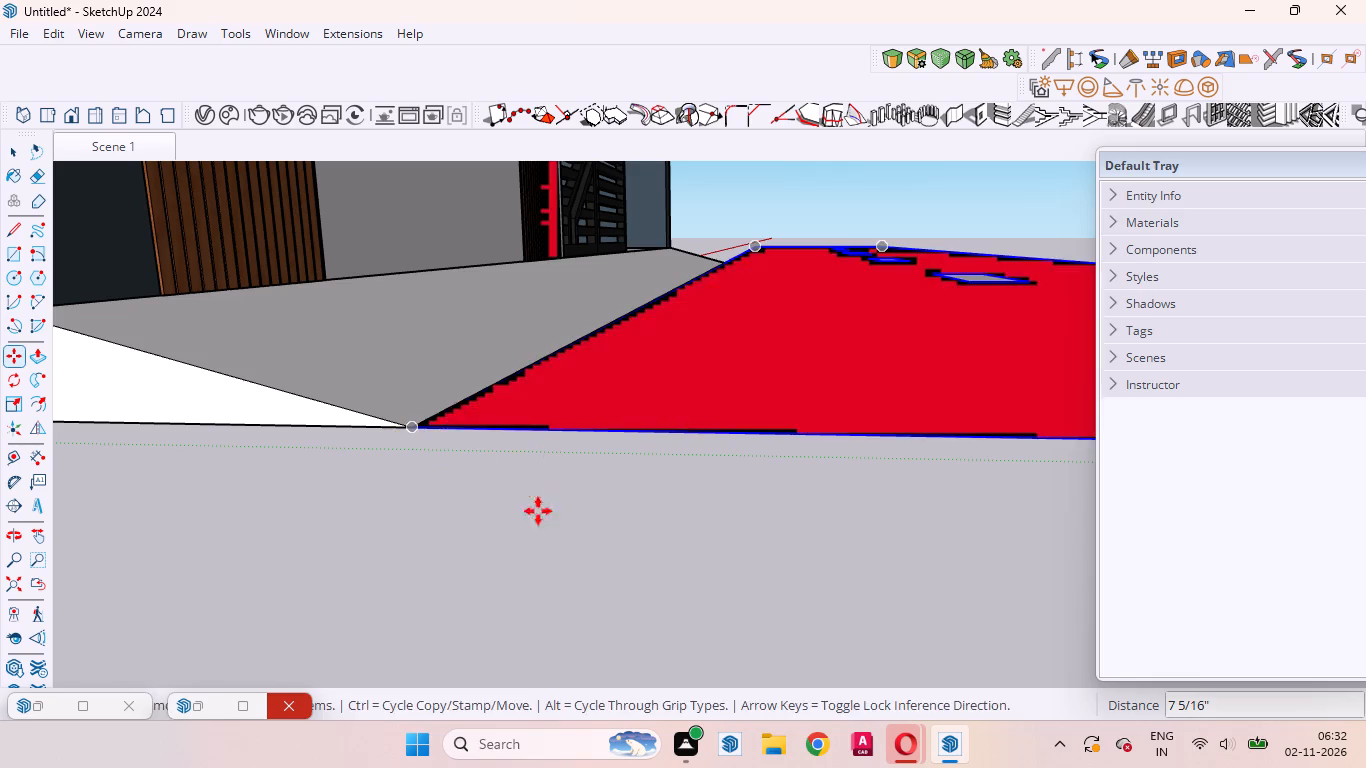
middle_drag(531, 531, 201, 767)
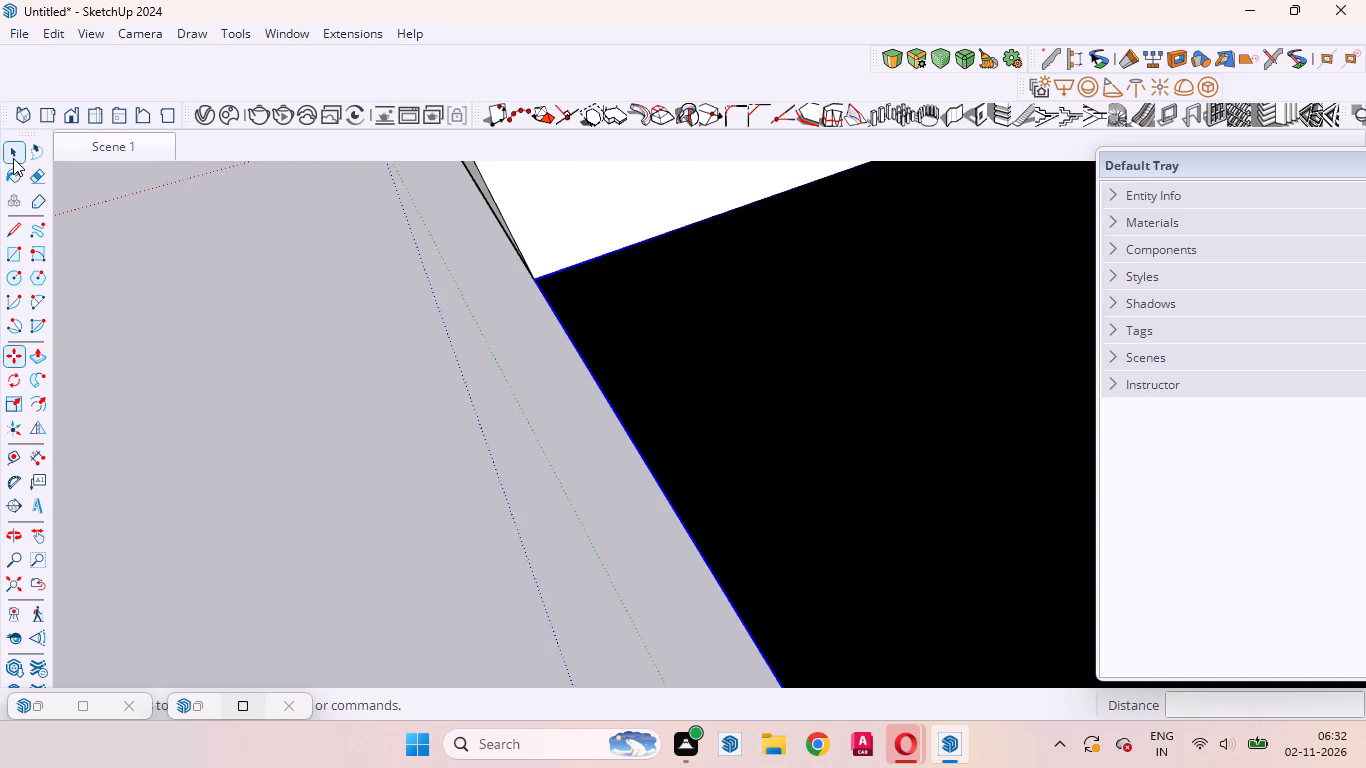
click(13, 158)
click(393, 523)
Check how the road sits against the ramp and house front from above and in Scene 1.
scroll(266, 574, down, 16)
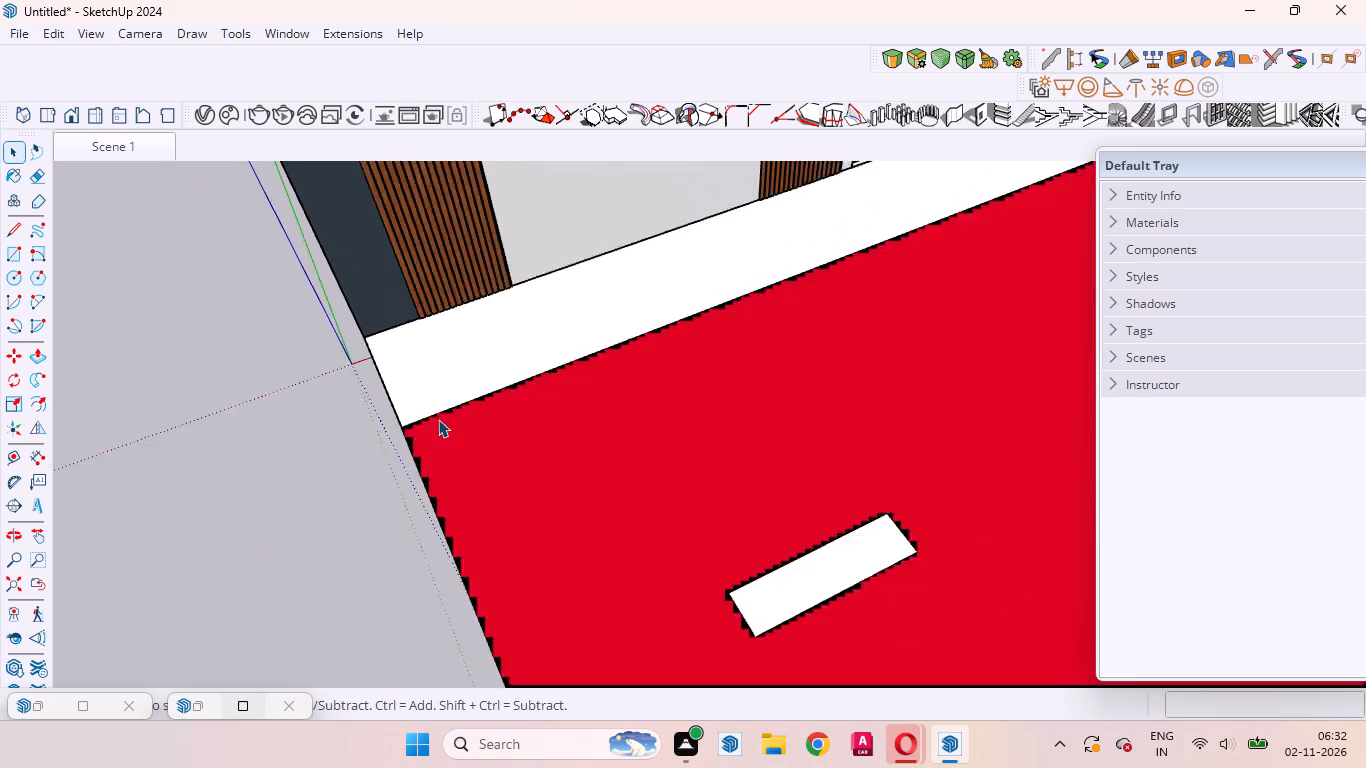
scroll(438, 419, down, 7)
middle_drag(767, 478, 624, 421)
scroll(363, 496, down, 12)
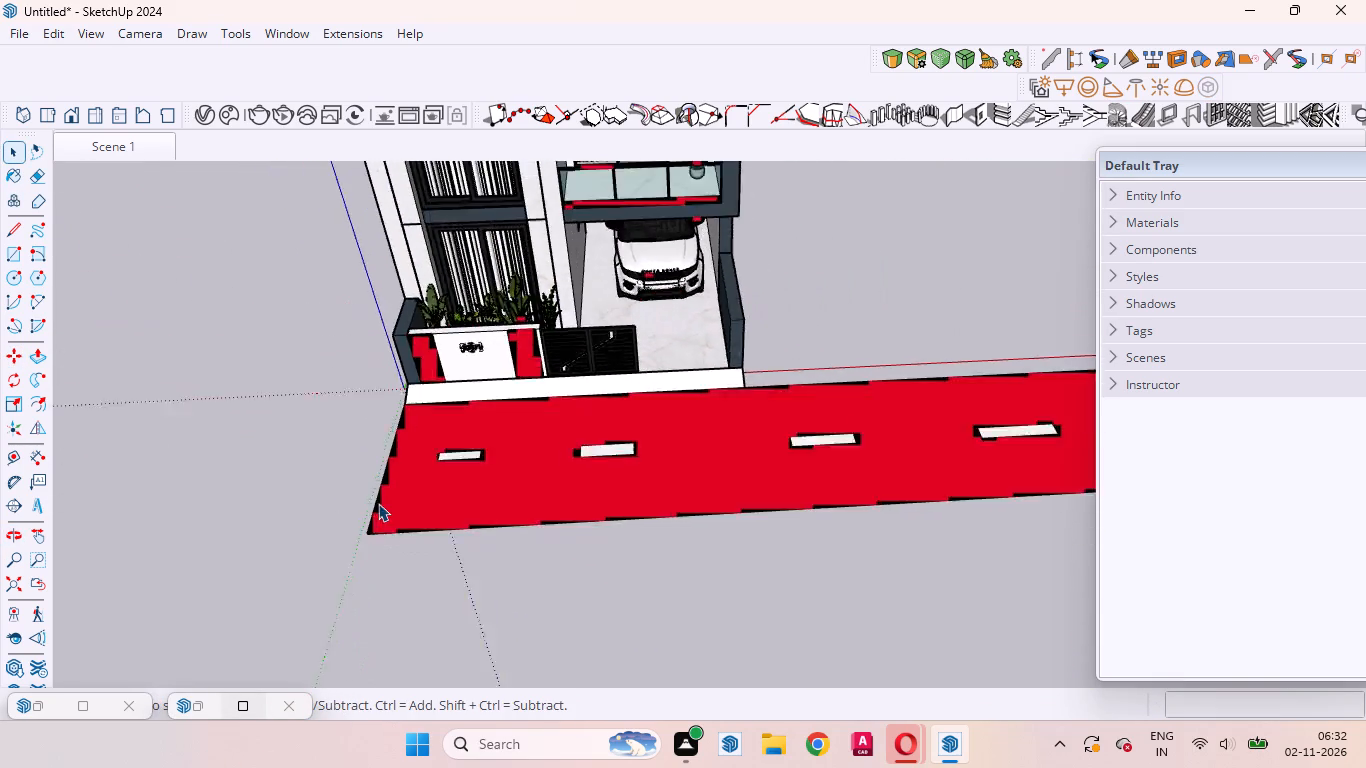
scroll(378, 503, down, 11)
click(152, 149)
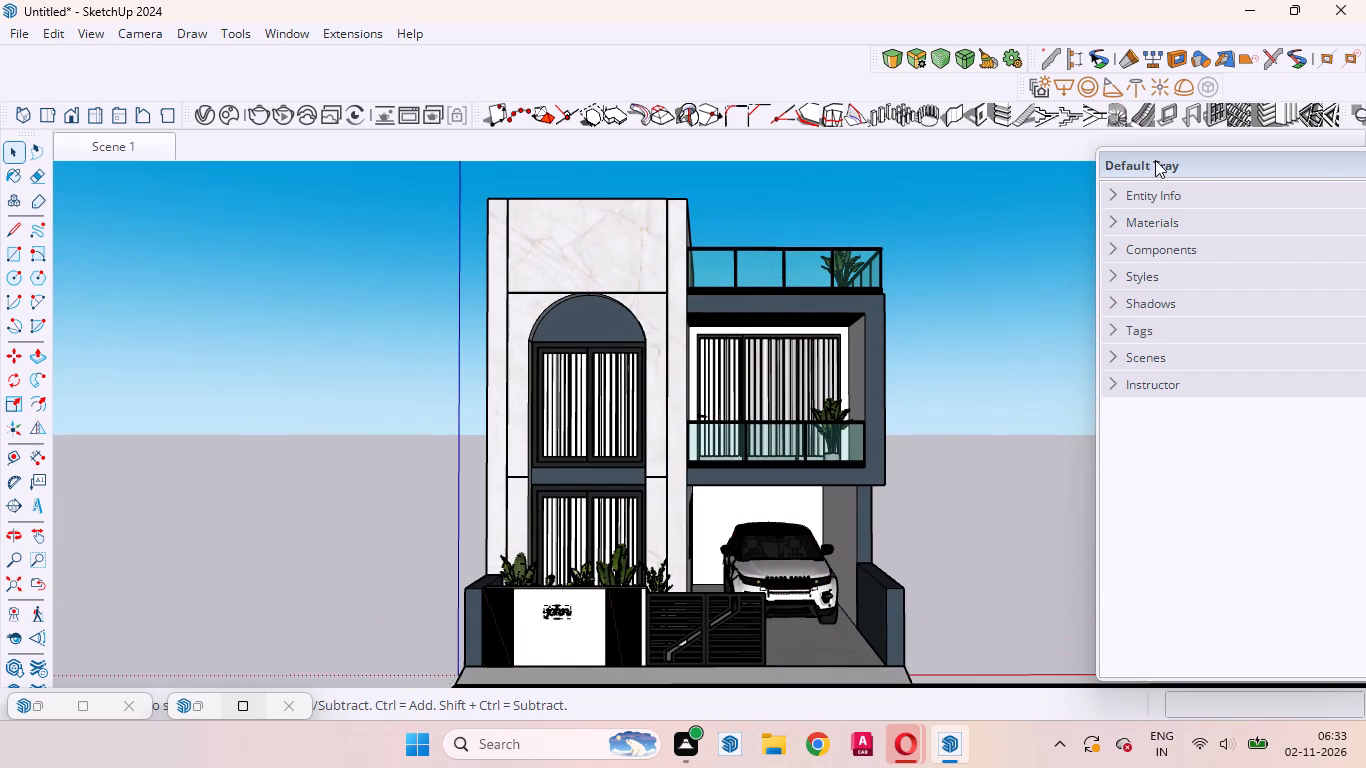
Sample the marble Material1 from the car porch floor and paint the ramp's sloped face with it.
click(1160, 224)
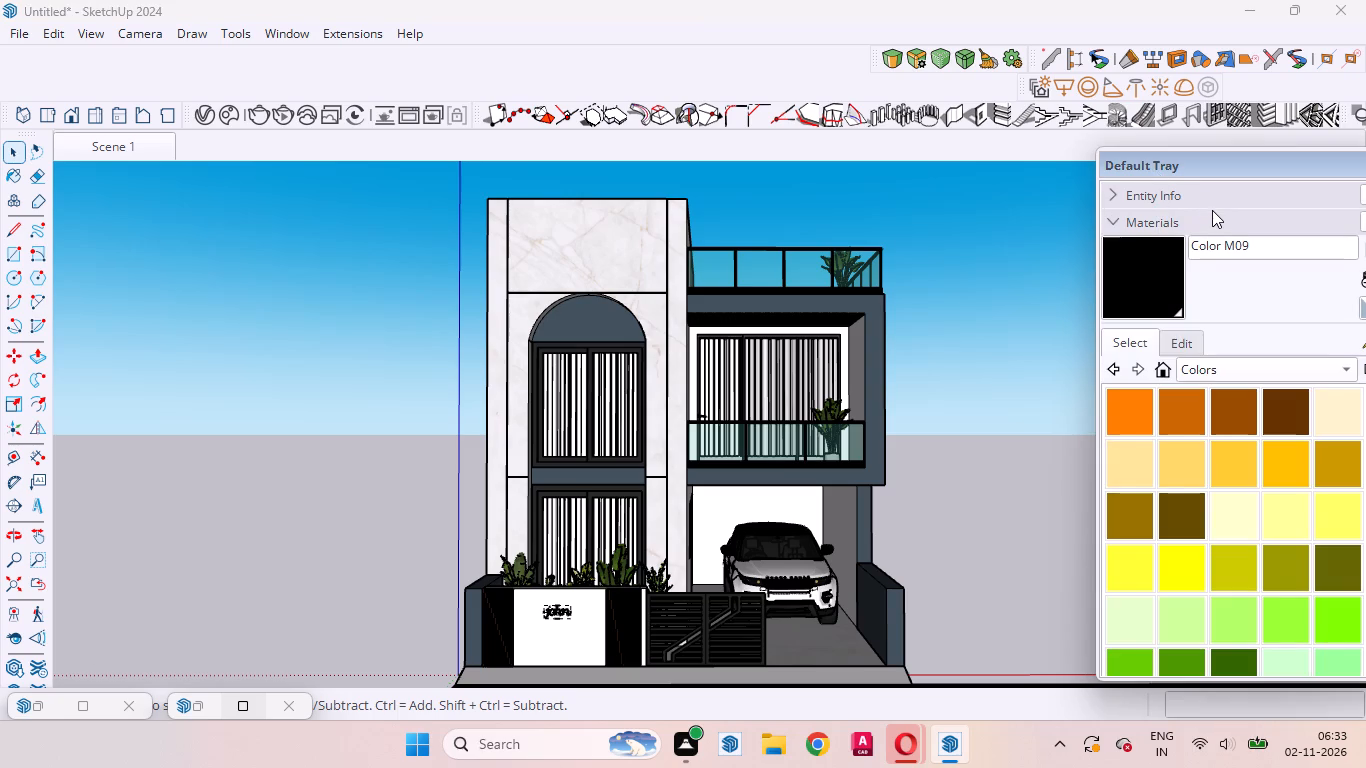
drag(1226, 165, 1159, 128)
click(1297, 302)
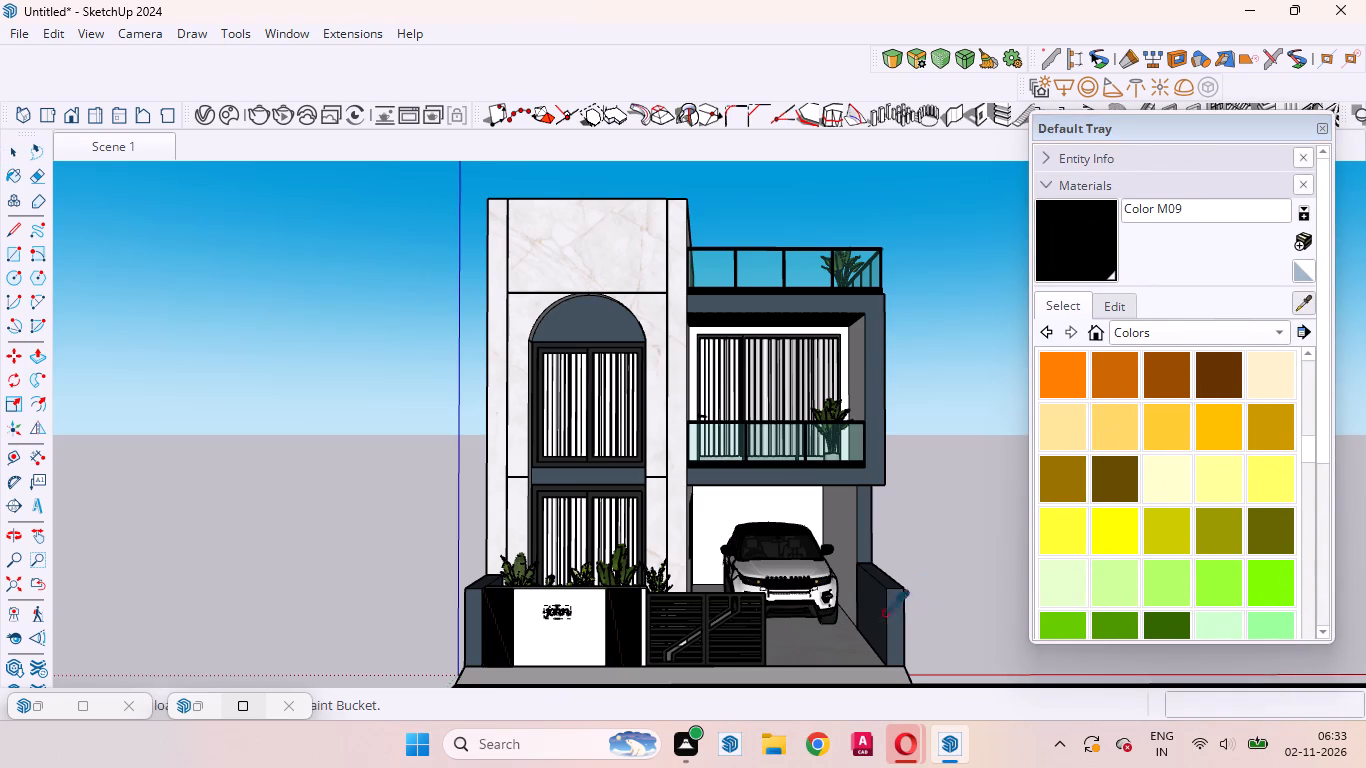
click(821, 655)
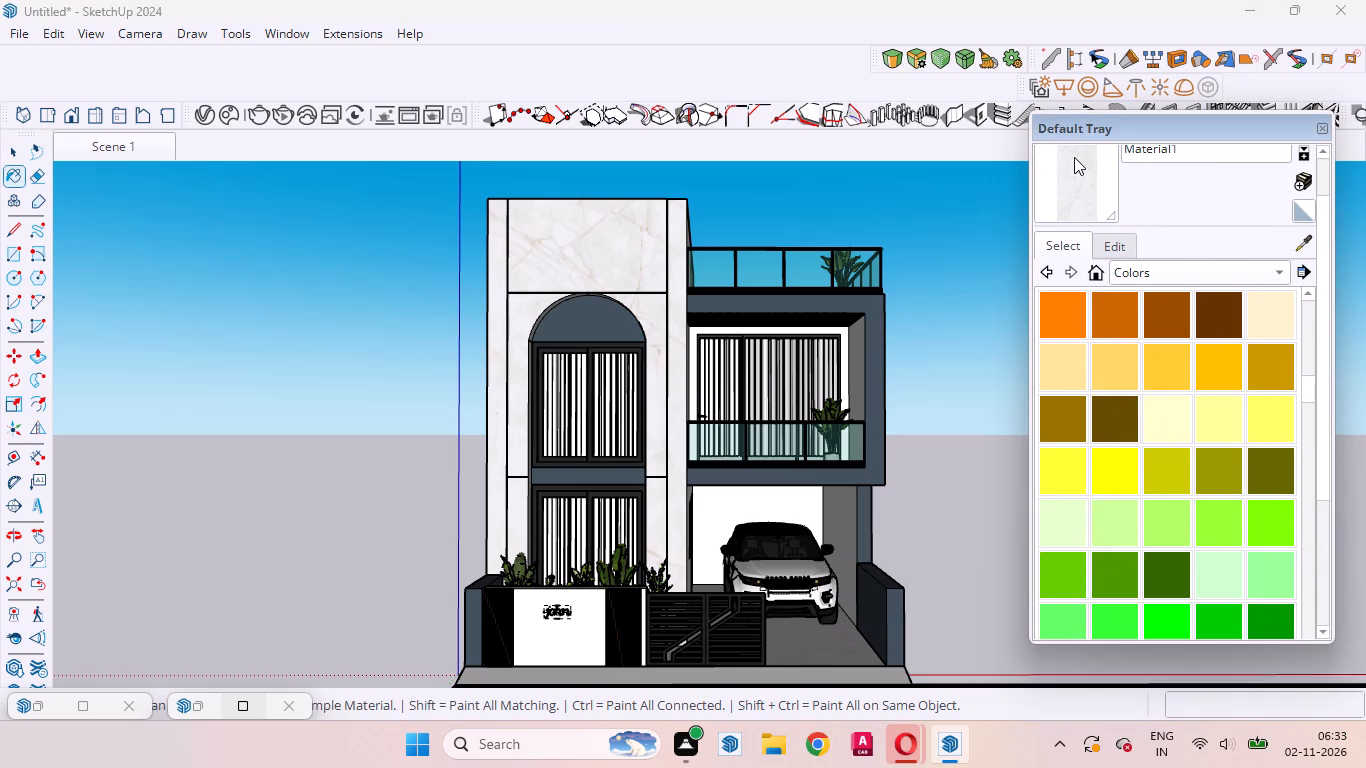
click(1074, 158)
scroll(861, 357, down, 3)
scroll(877, 488, up, 11)
scroll(831, 475, down, 6)
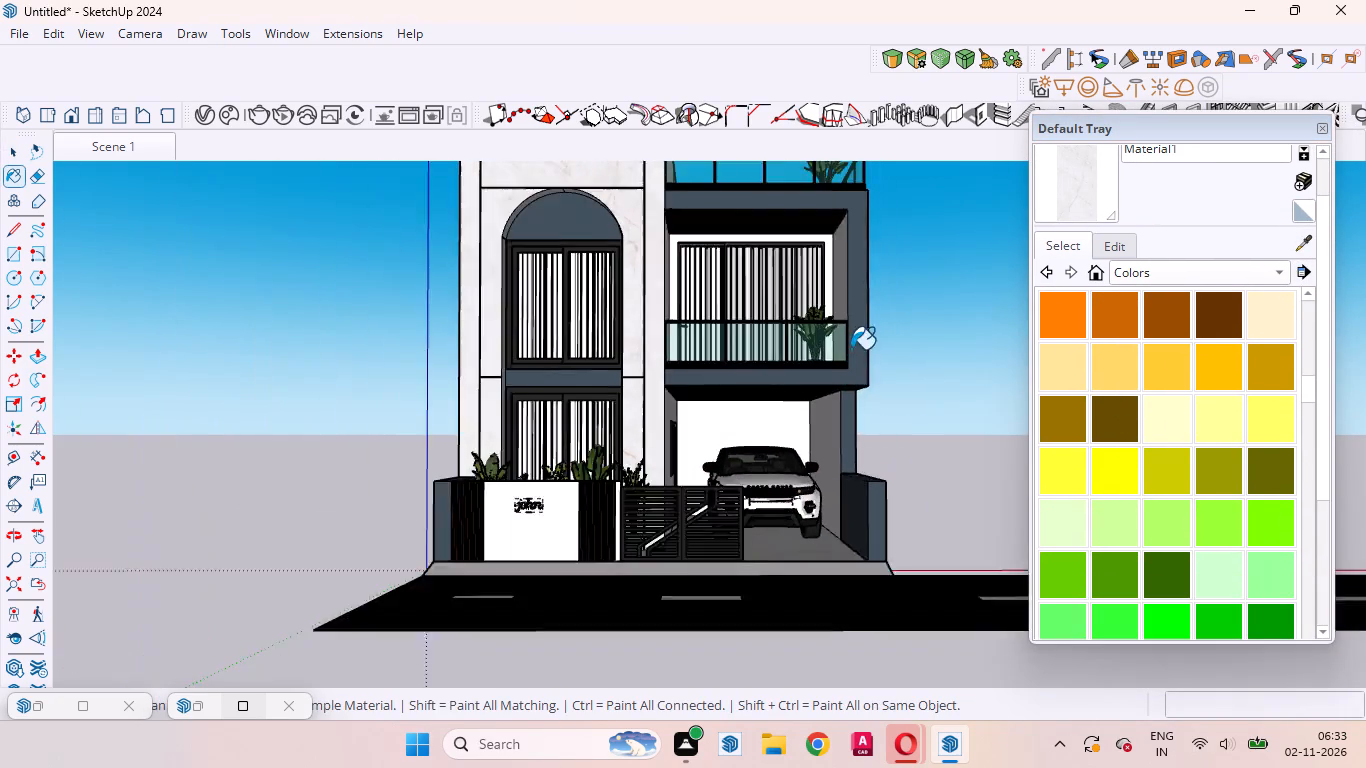
middle_drag(838, 553, 881, 725)
scroll(881, 725, up, 18)
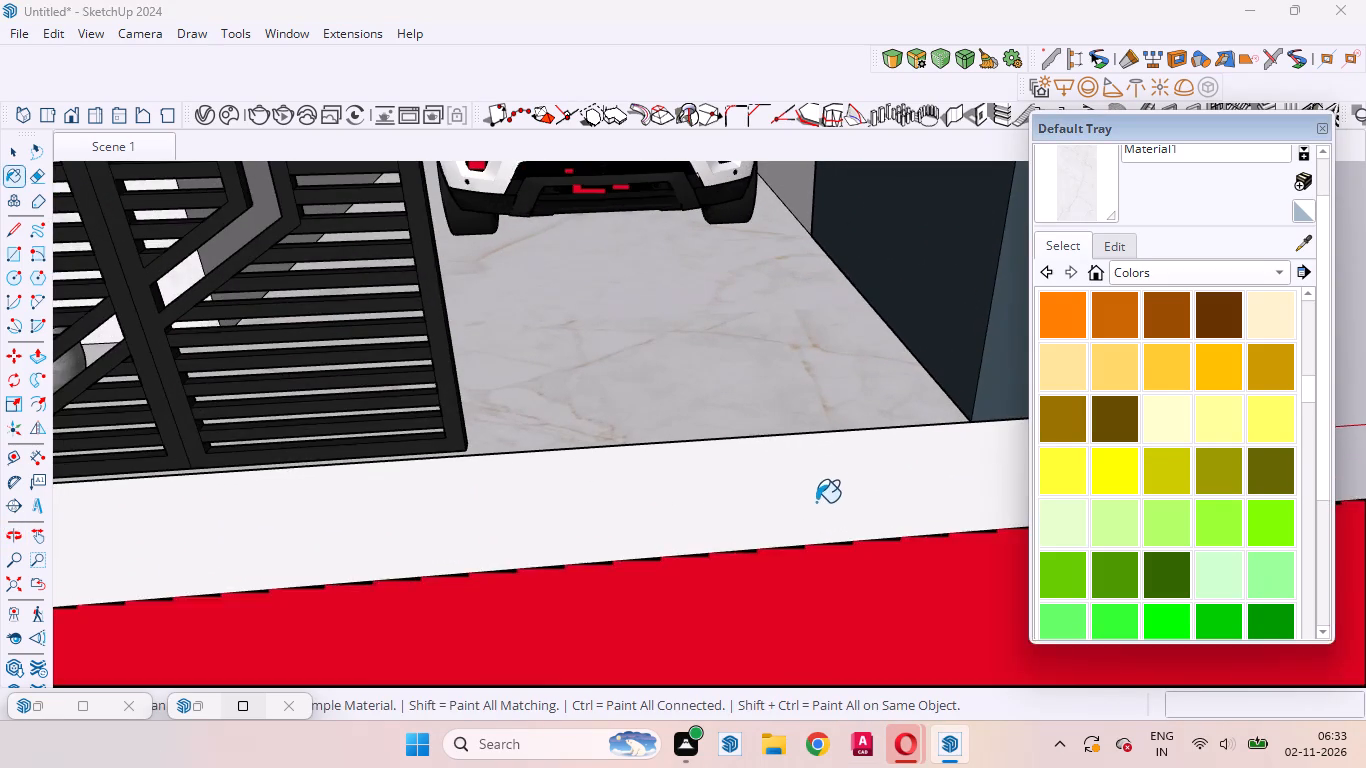
click(816, 502)
Inspect the painted ramp, the porch floor around the car and the road edge up close, and return to Scene 1.
scroll(922, 495, down, 16)
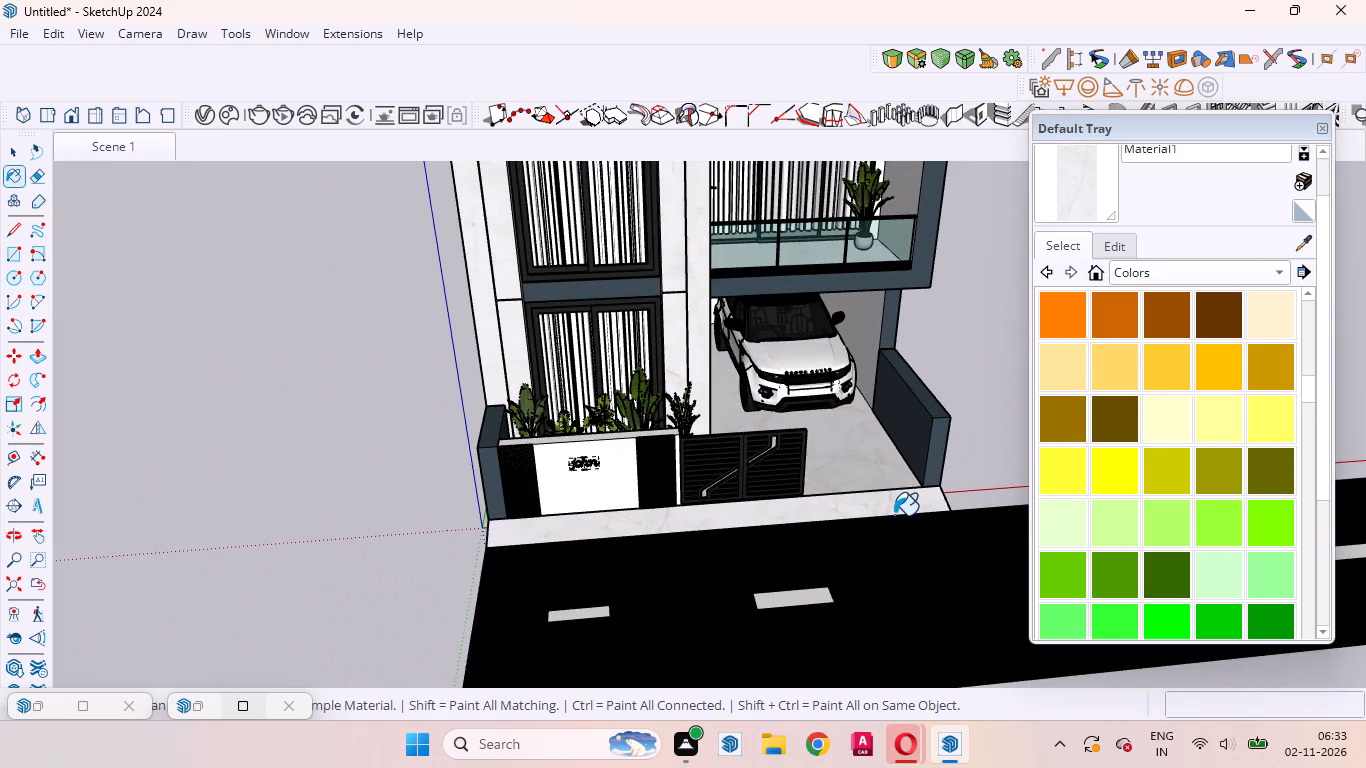
scroll(896, 371, up, 15)
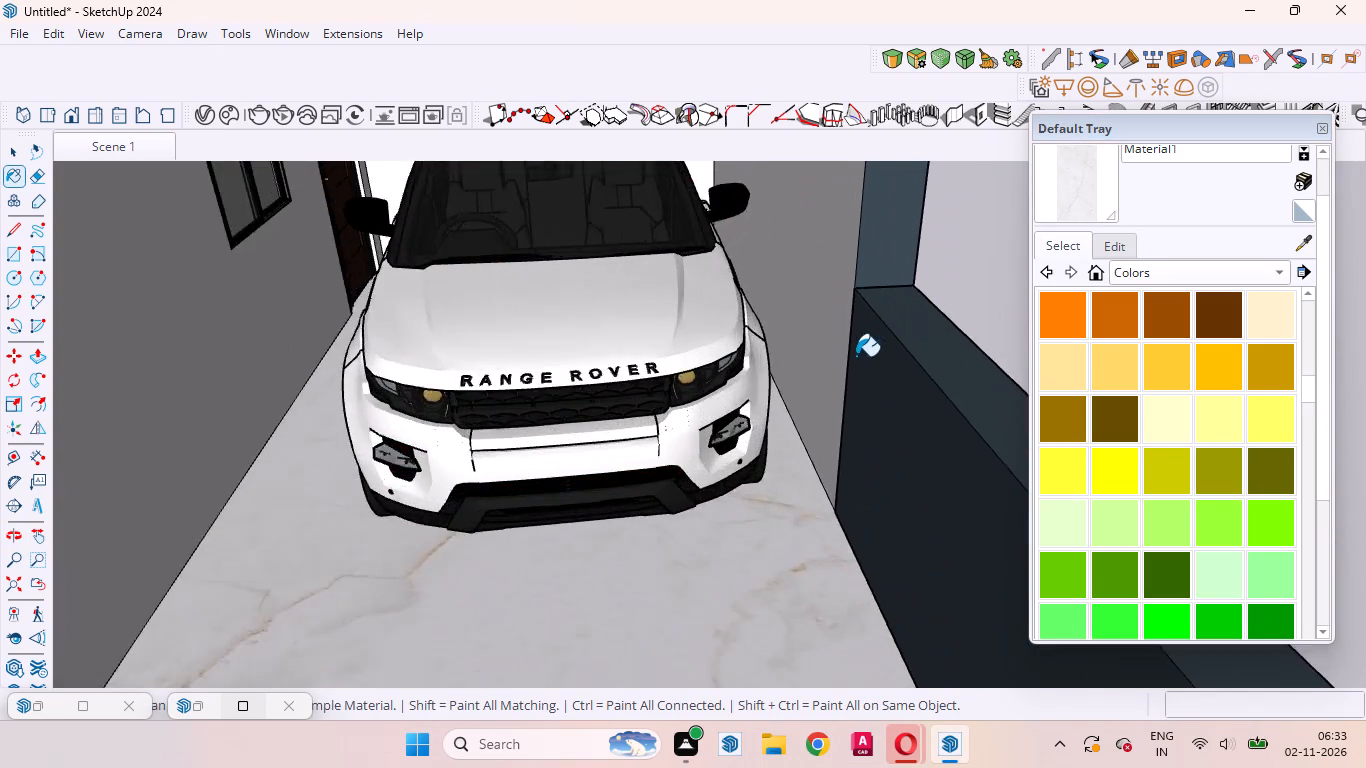
scroll(856, 356, up, 6)
middle_drag(809, 432, 953, 372)
scroll(838, 462, up, 1)
scroll(662, 359, down, 8)
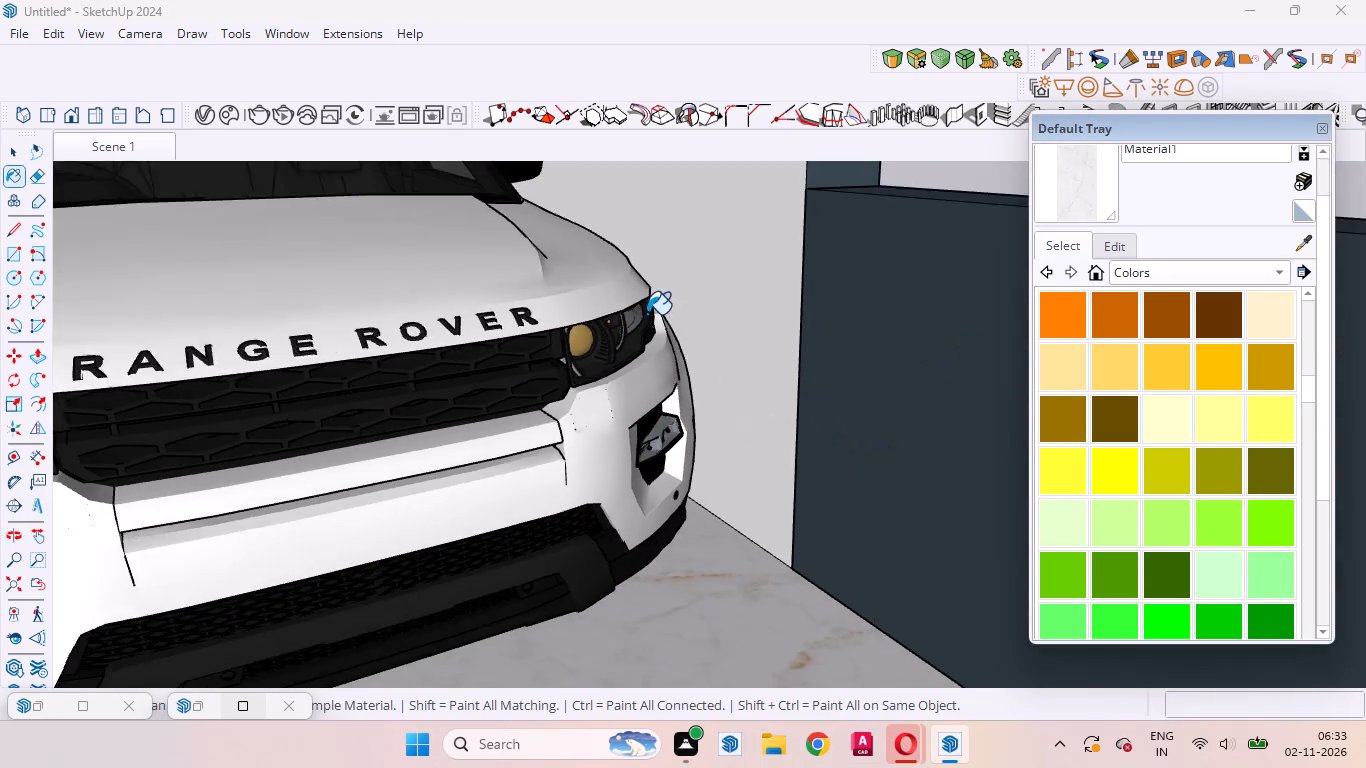
scroll(647, 314, down, 20)
scroll(647, 314, down, 2)
middle_drag(847, 494, 663, 698)
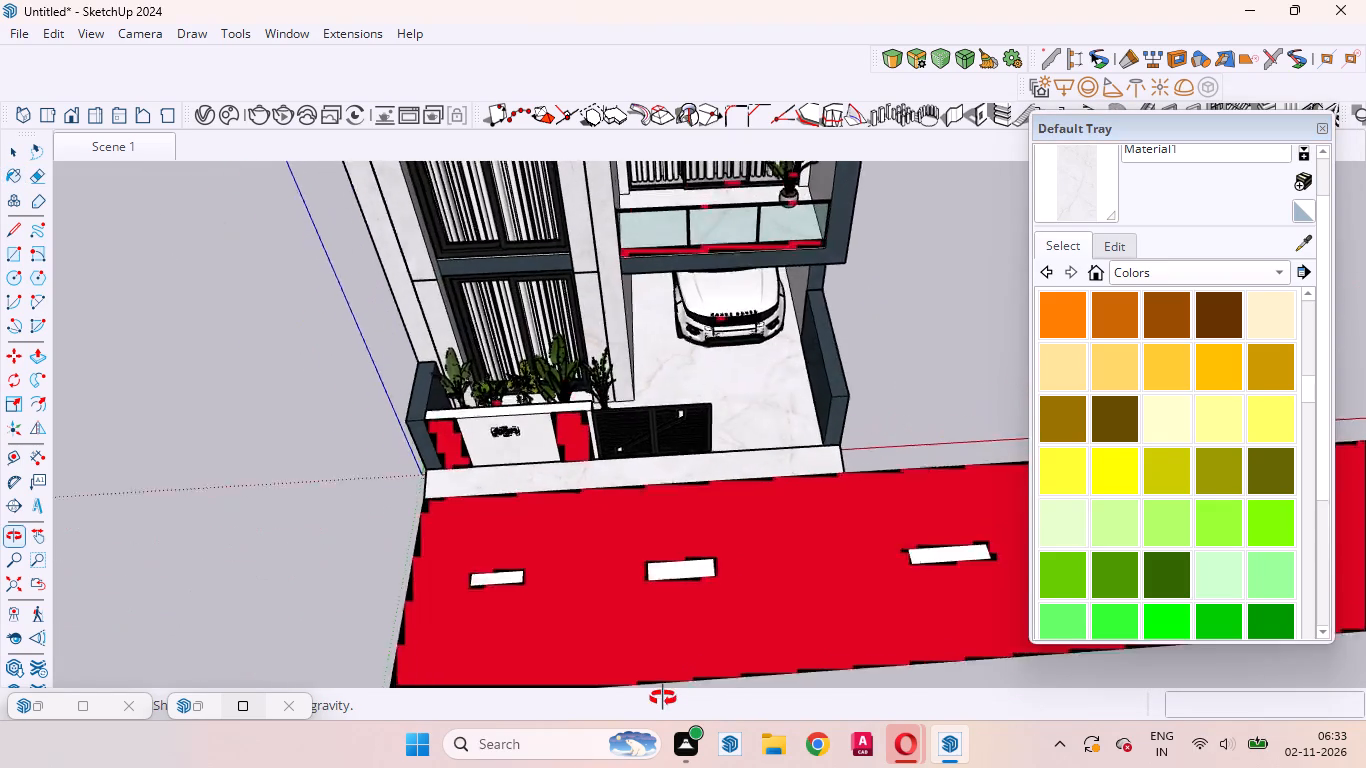
middle_drag(663, 698, 659, 703)
scroll(718, 513, up, 15)
scroll(790, 465, down, 2)
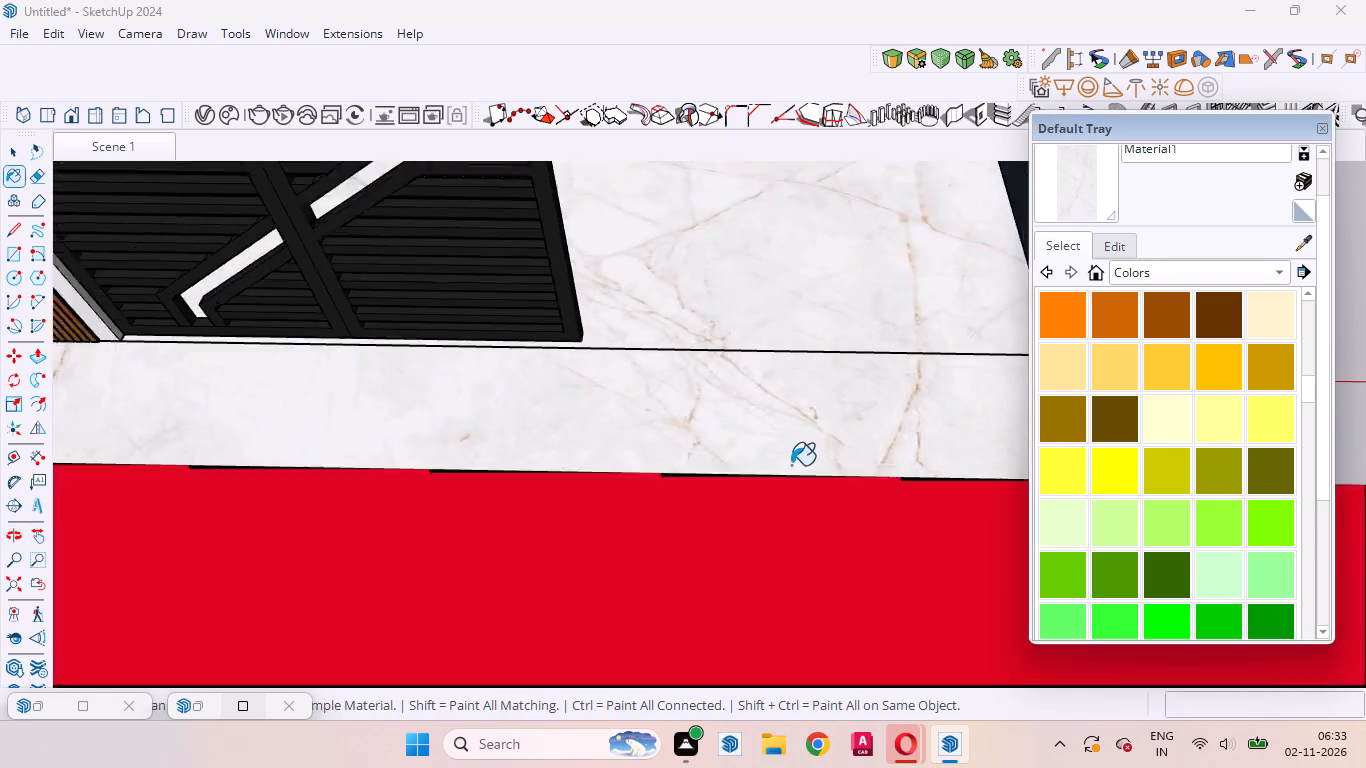
scroll(791, 465, down, 15)
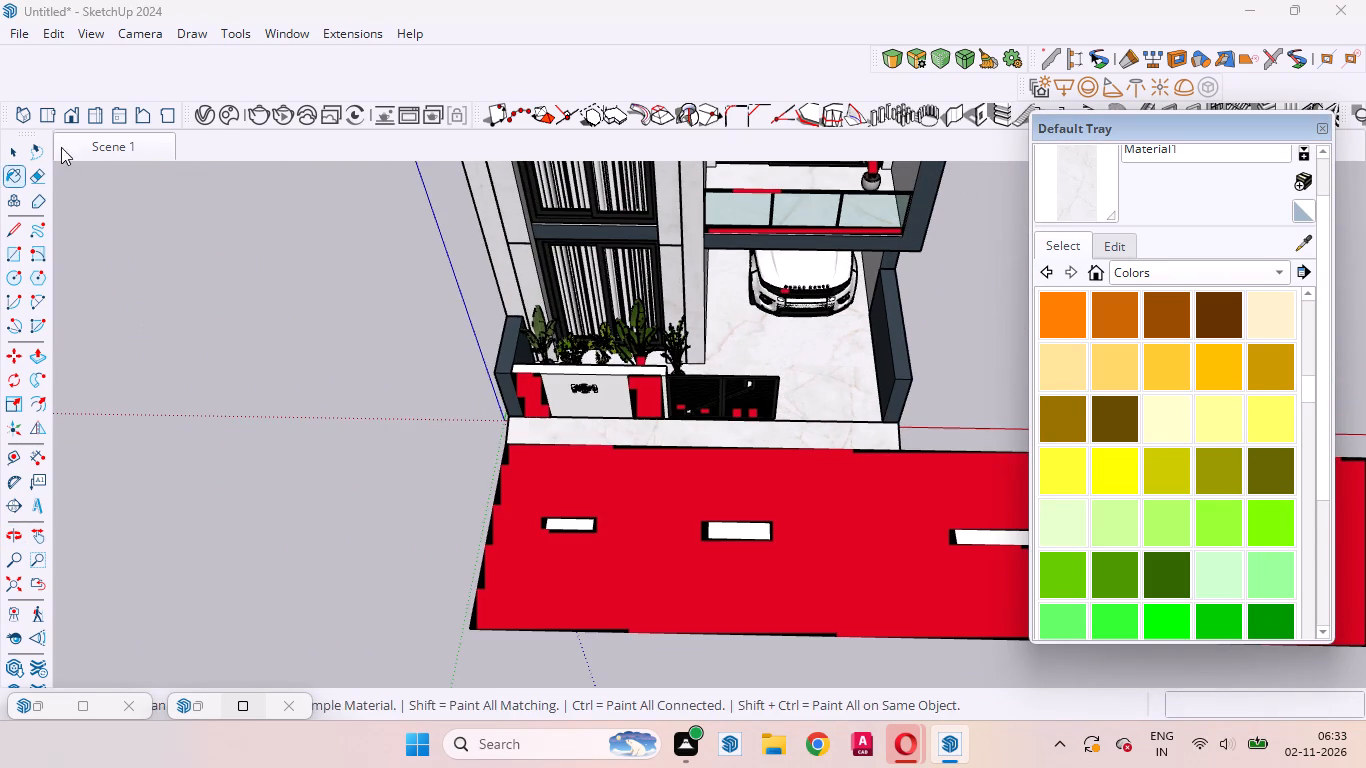
click(11, 145)
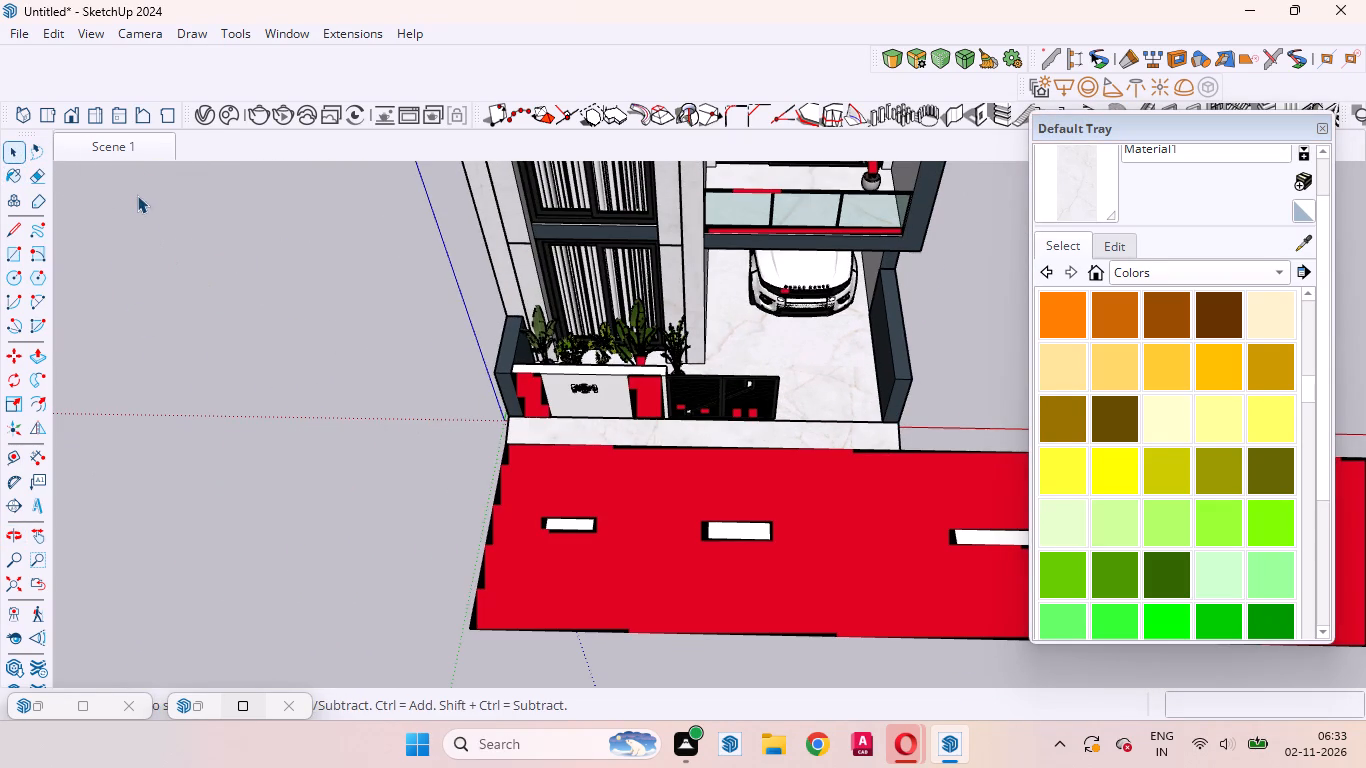
click(128, 152)
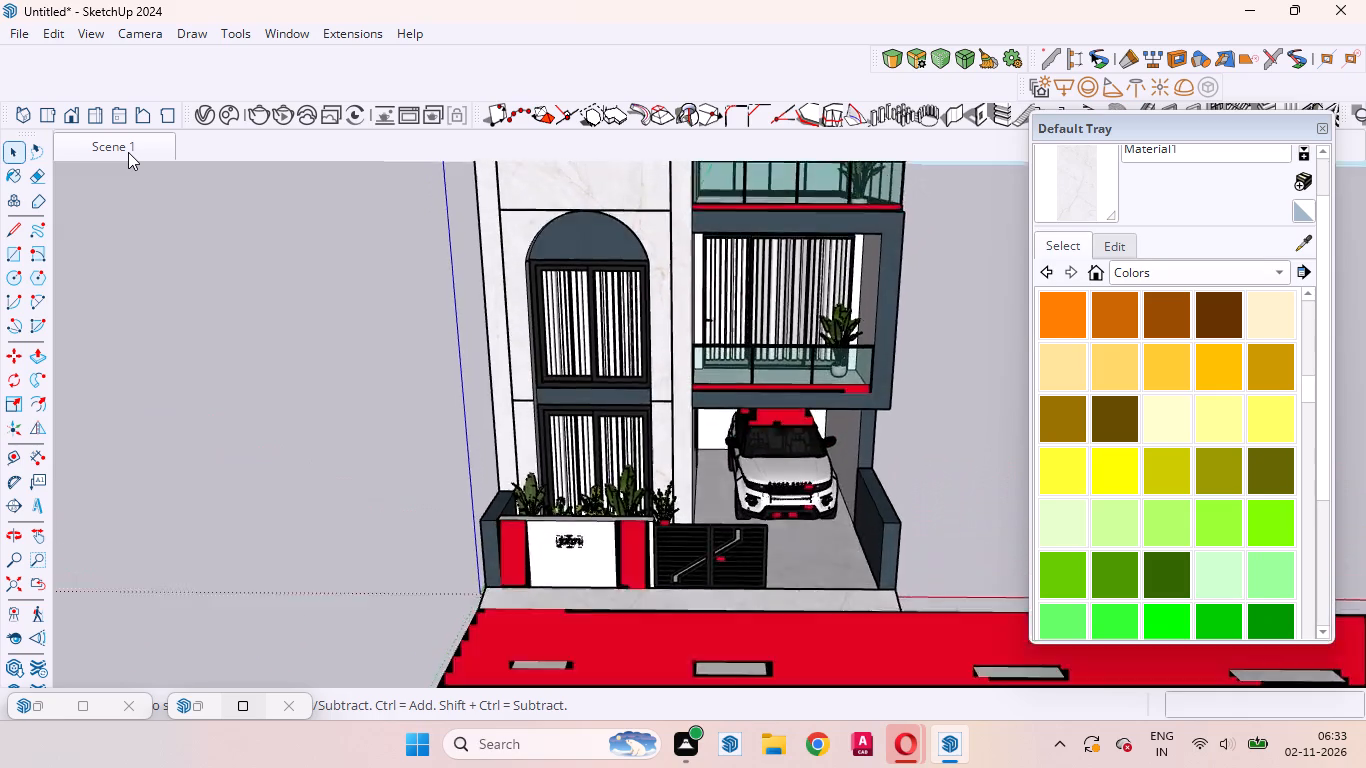
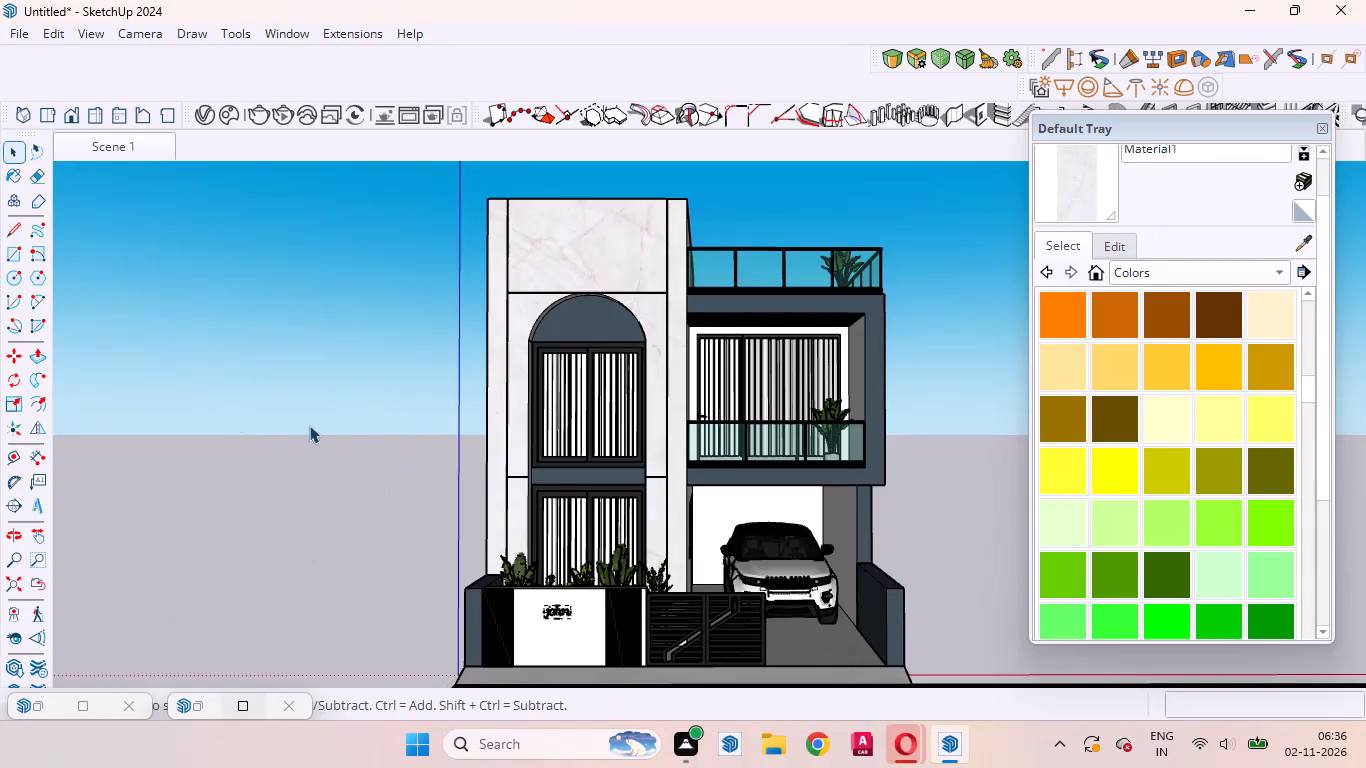
Examine the house, ramp and road from above and from the front, closing in on the ramp corner beside the car porch.
scroll(336, 425, down, 4)
middle_drag(481, 595, 578, 767)
scroll(662, 508, down, 7)
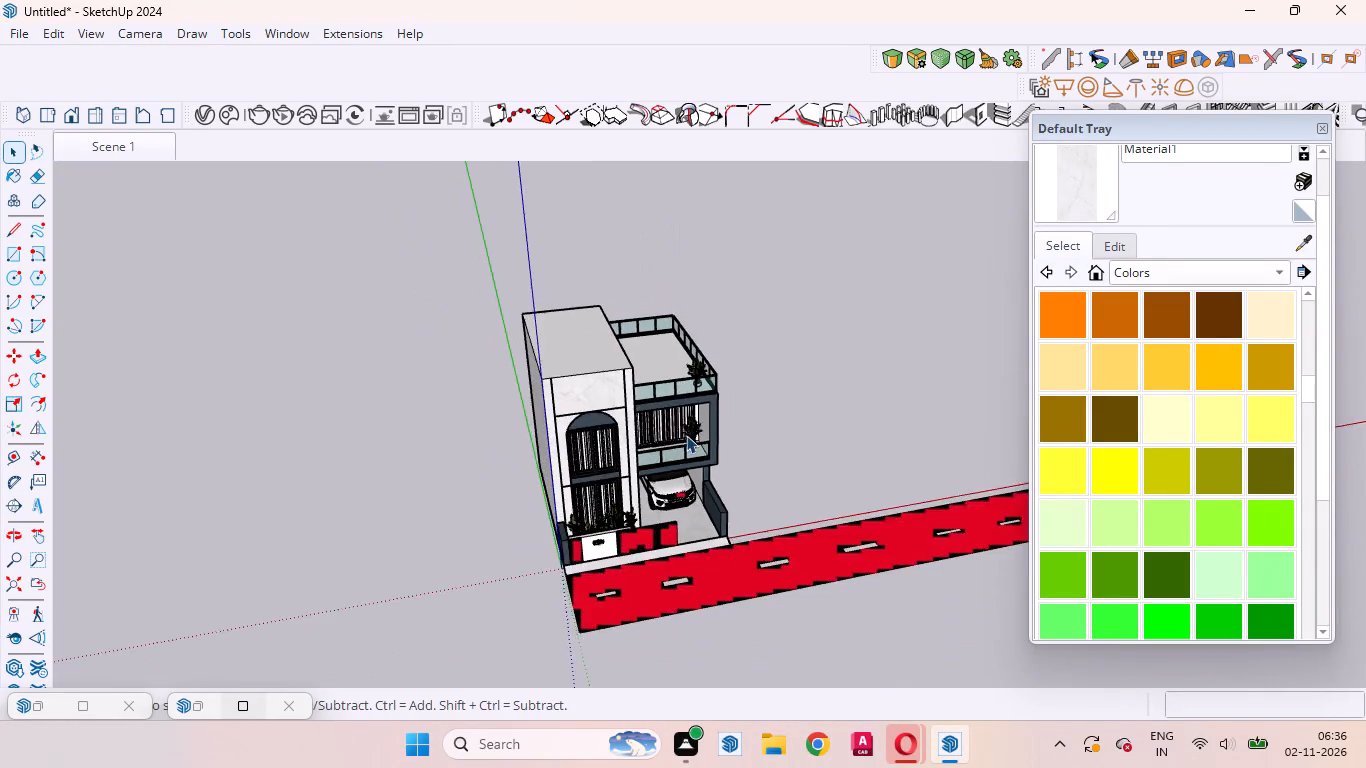
scroll(686, 435, down, 2)
scroll(737, 478, up, 10)
scroll(781, 487, down, 3)
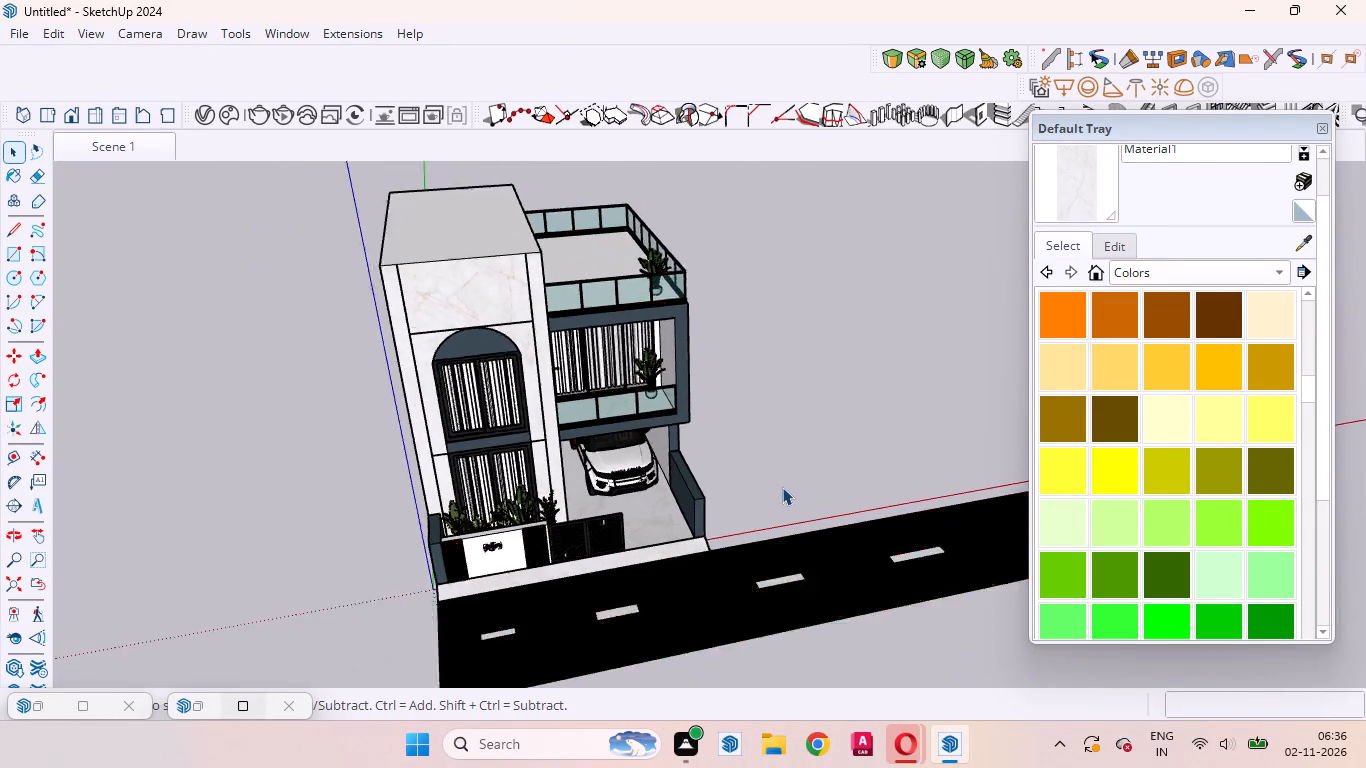
scroll(782, 487, down, 1)
middle_drag(771, 492, 595, 344)
ctrl+drag(765, 510, 469, 216)
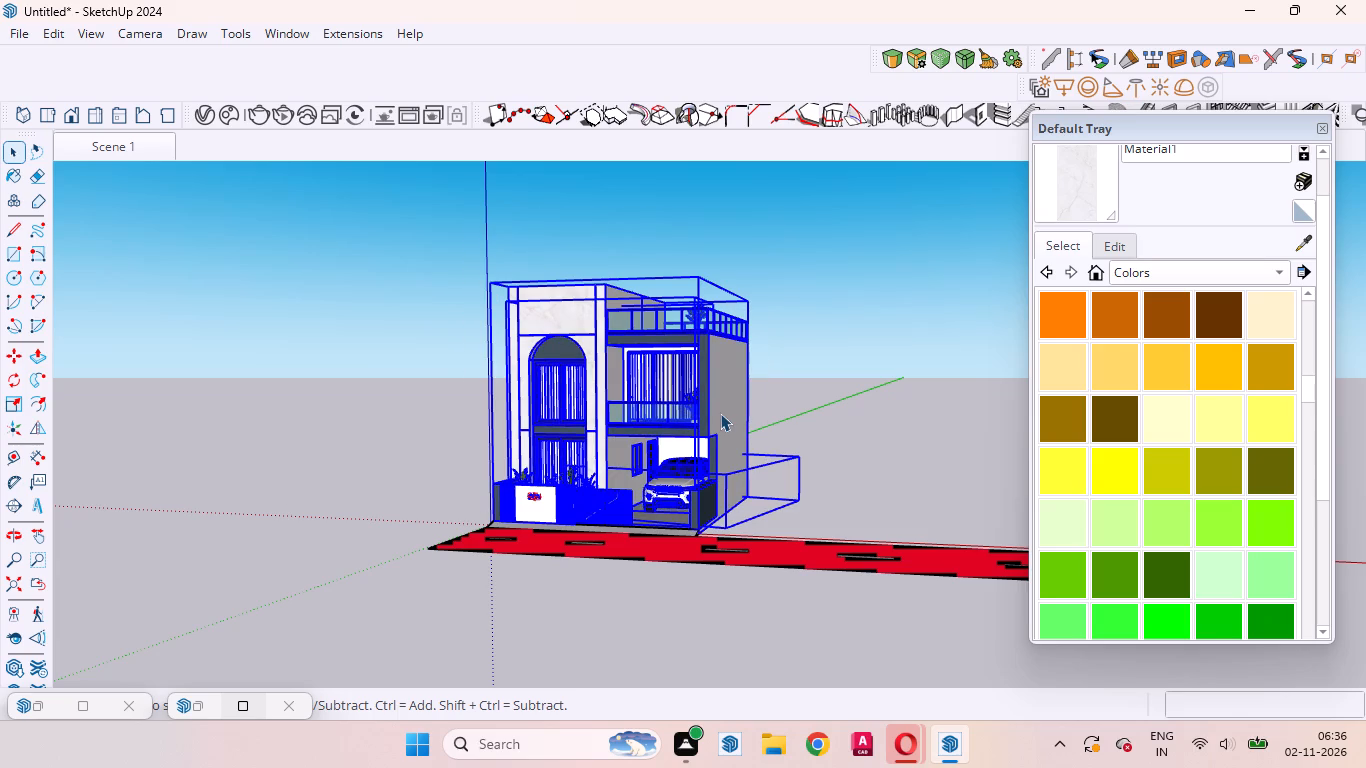
ctrl+scroll(694, 538, up, 17)
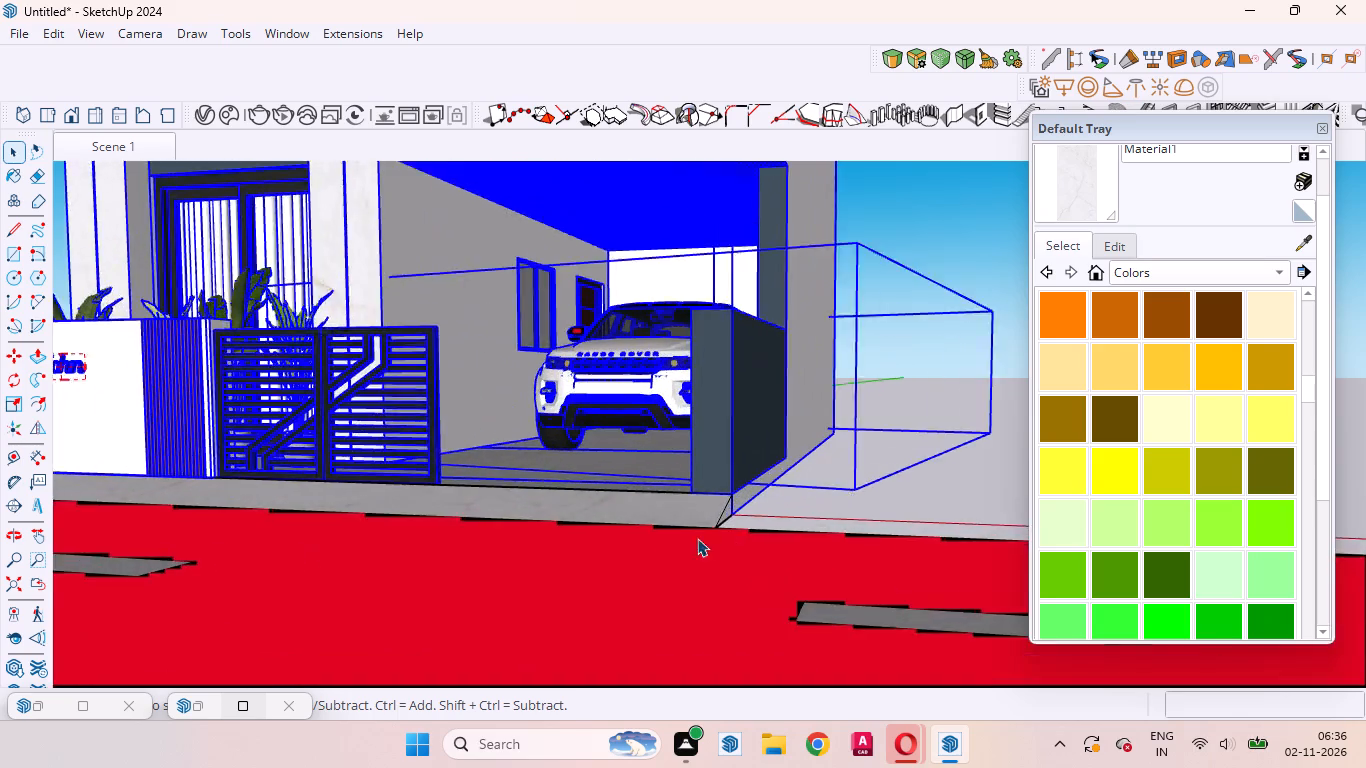
ctrl+scroll(697, 538, up, 4)
ctrl+middle_drag(753, 520, 638, 629)
ctrl+scroll(754, 522, up, 5)
ctrl+drag(721, 558, 615, 514)
ctrl+scroll(807, 504, down, 5)
click(831, 536)
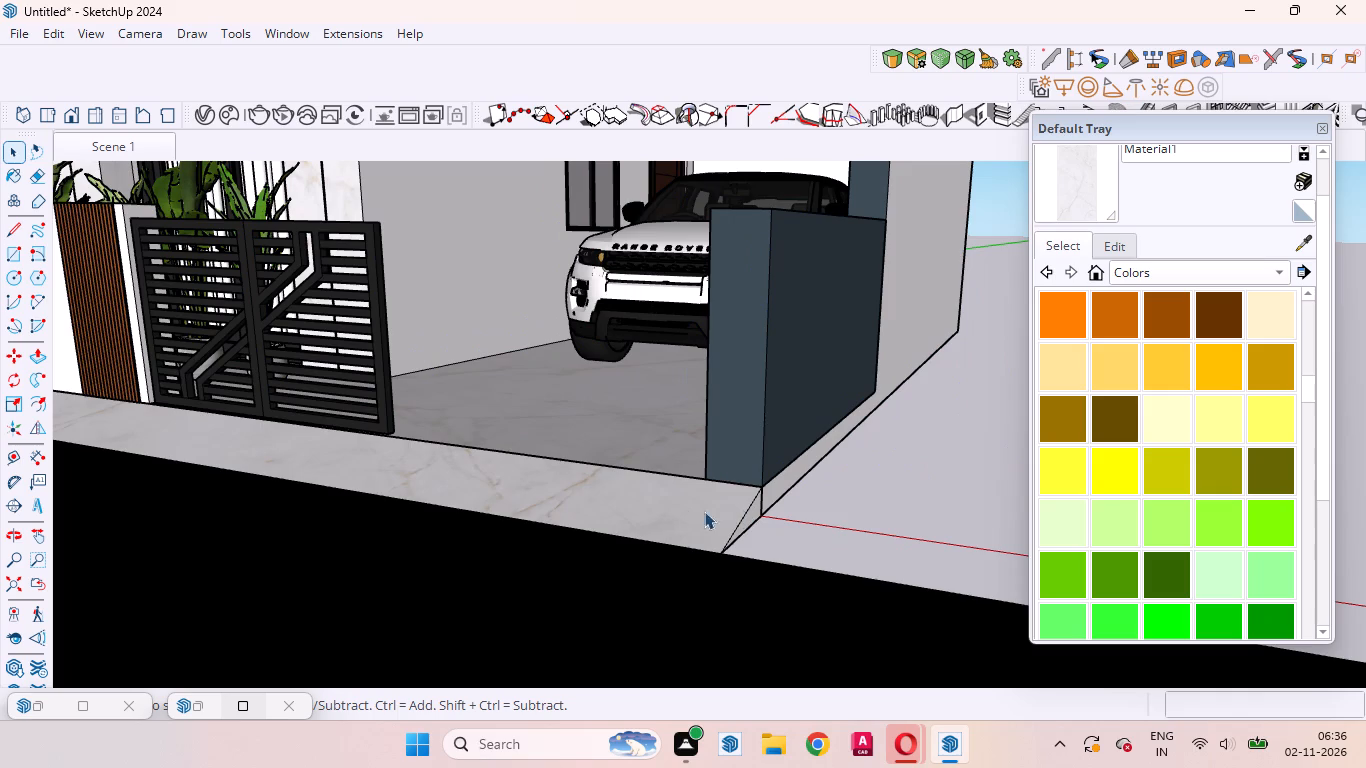
Select all of the sloped ramp's connected geometry and make it one group.
click(687, 511)
double_click(687, 511)
right_click(687, 511)
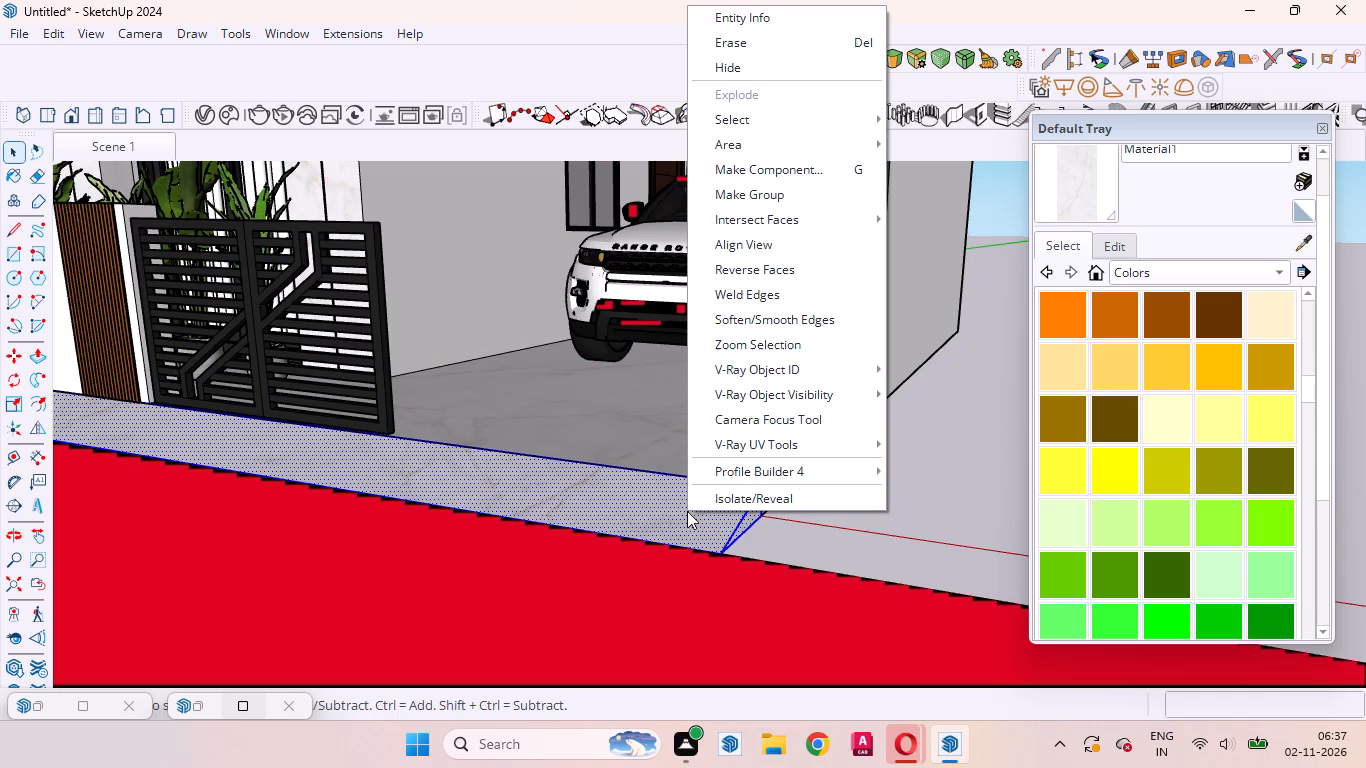
click(760, 205)
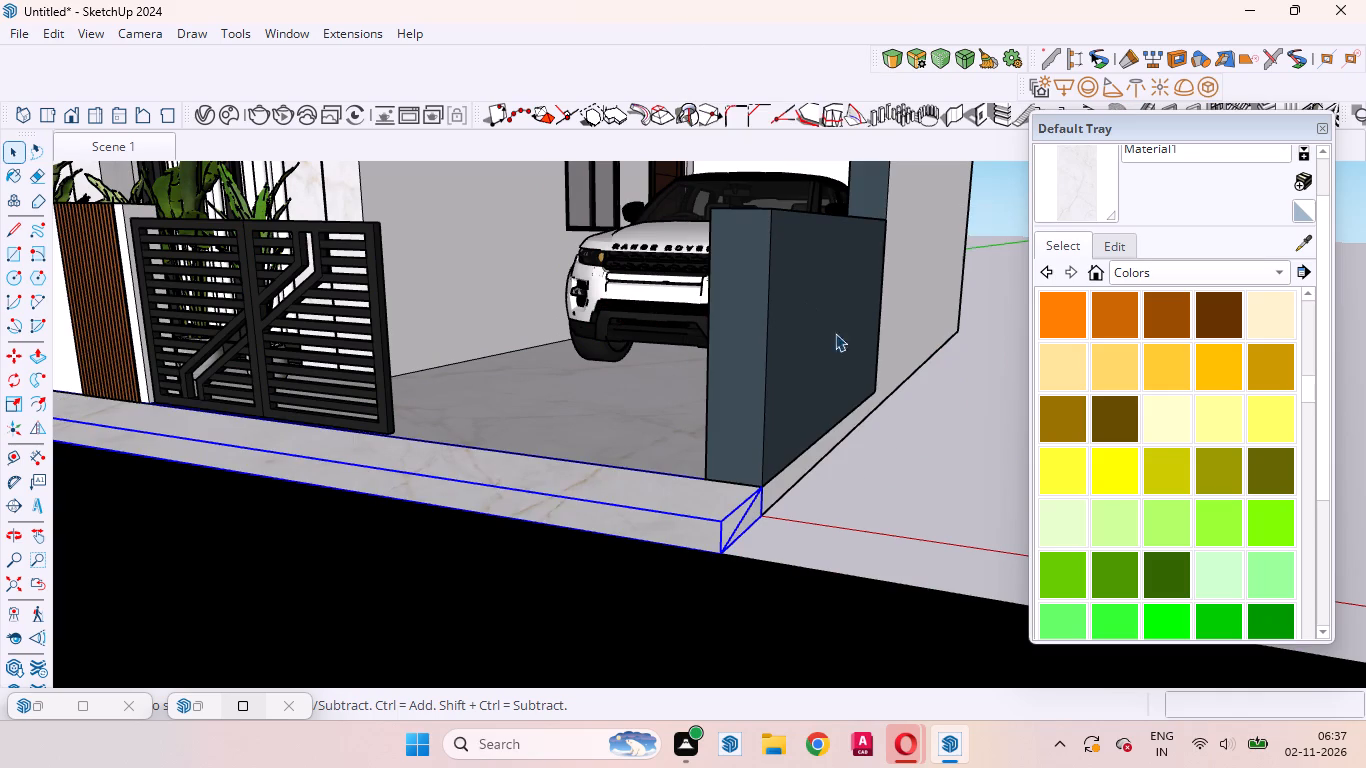
click(892, 496)
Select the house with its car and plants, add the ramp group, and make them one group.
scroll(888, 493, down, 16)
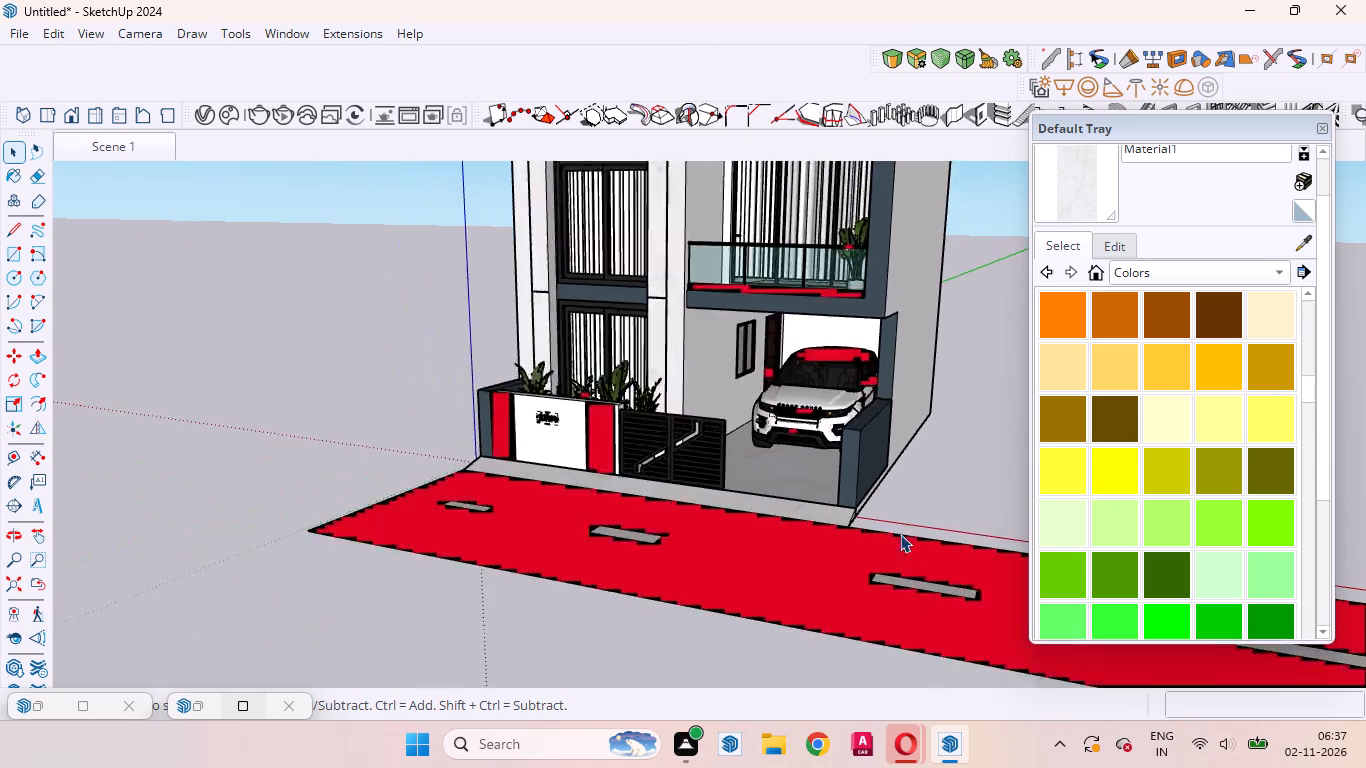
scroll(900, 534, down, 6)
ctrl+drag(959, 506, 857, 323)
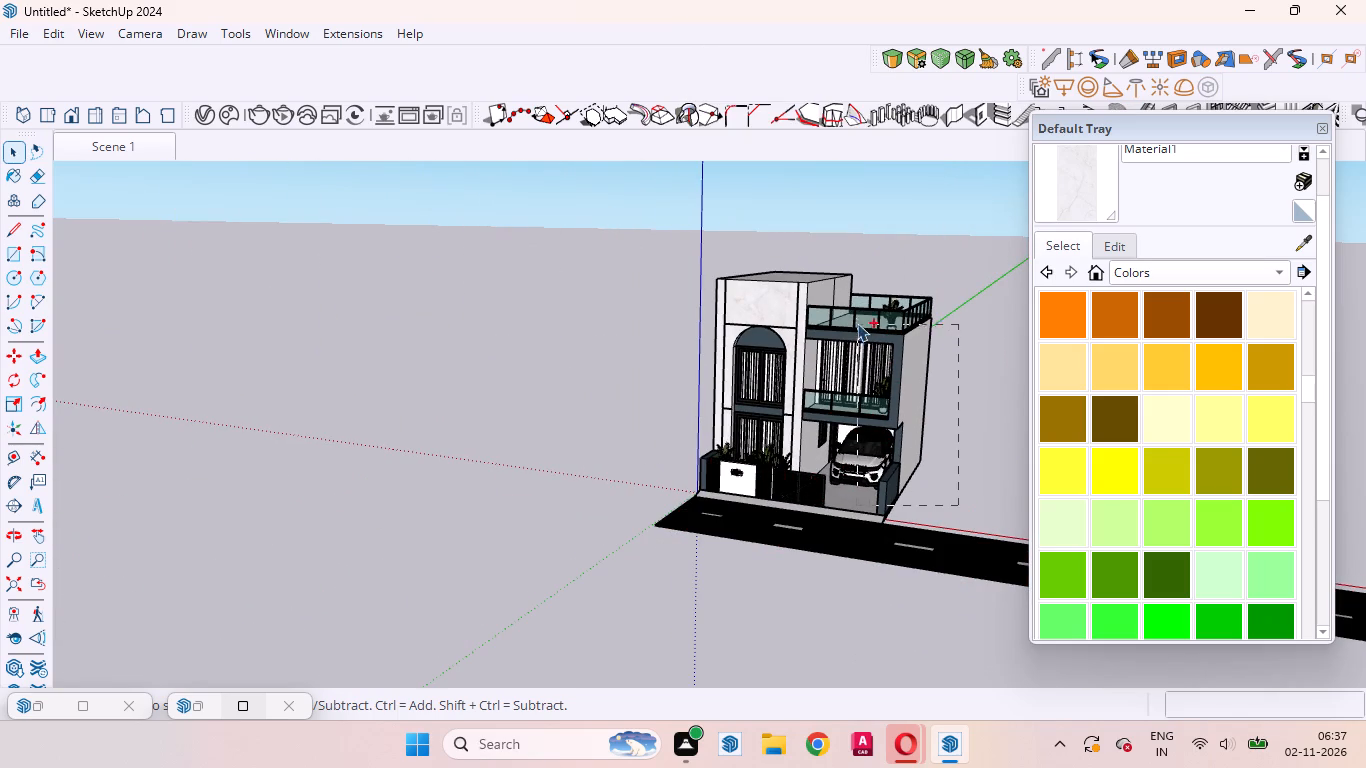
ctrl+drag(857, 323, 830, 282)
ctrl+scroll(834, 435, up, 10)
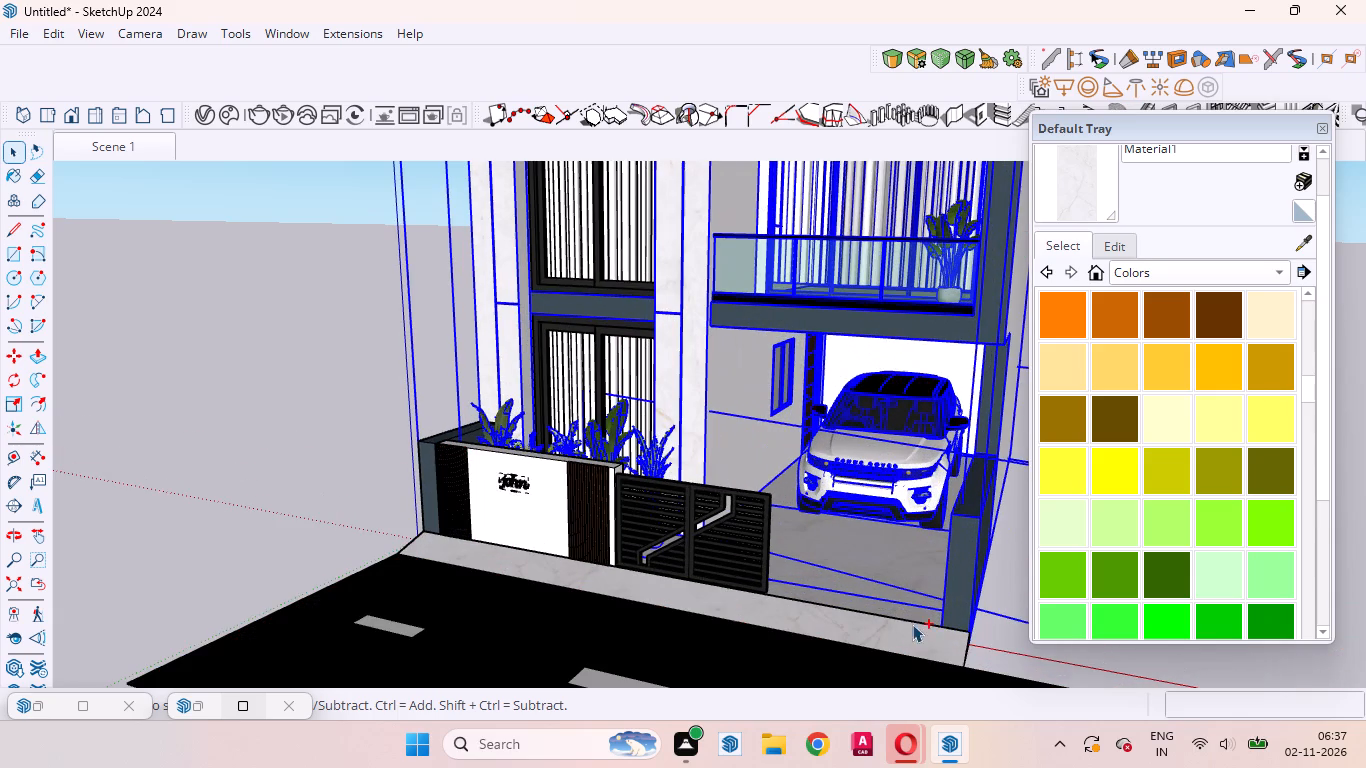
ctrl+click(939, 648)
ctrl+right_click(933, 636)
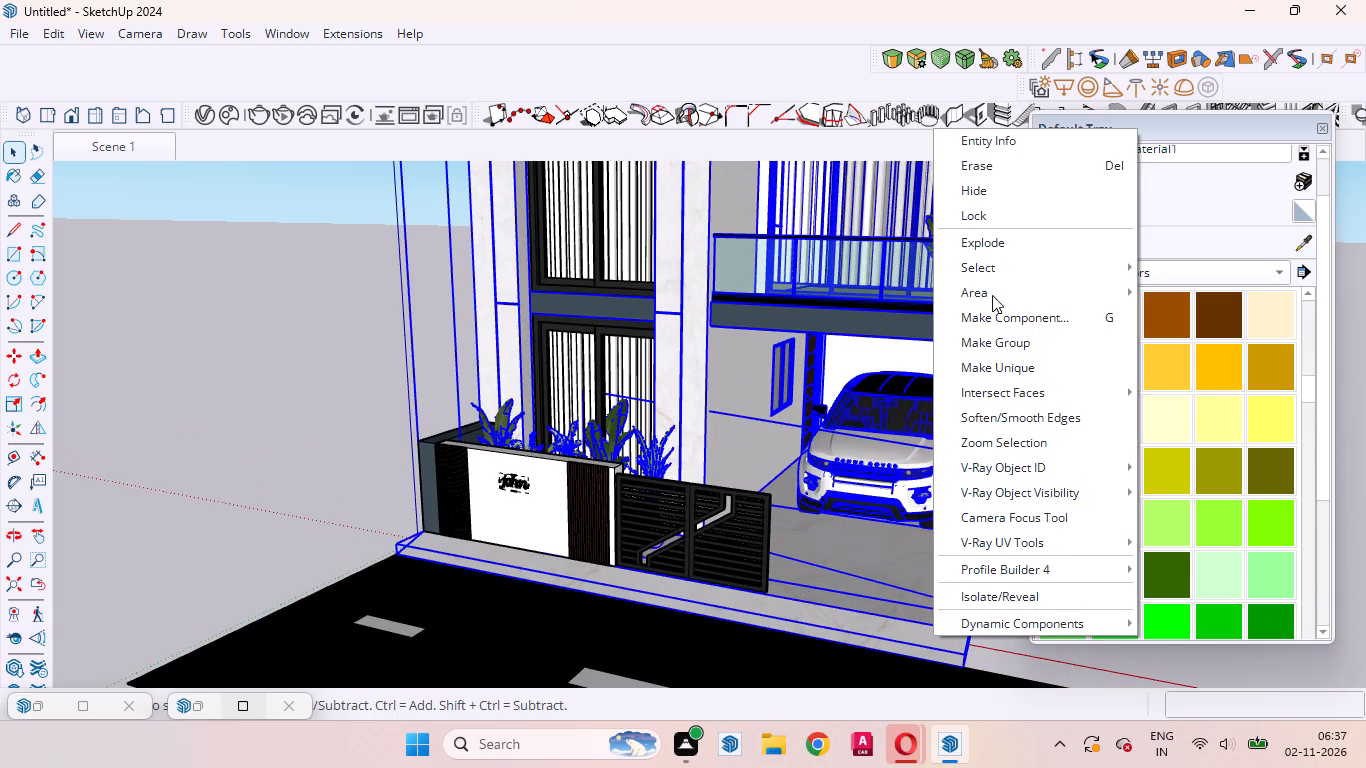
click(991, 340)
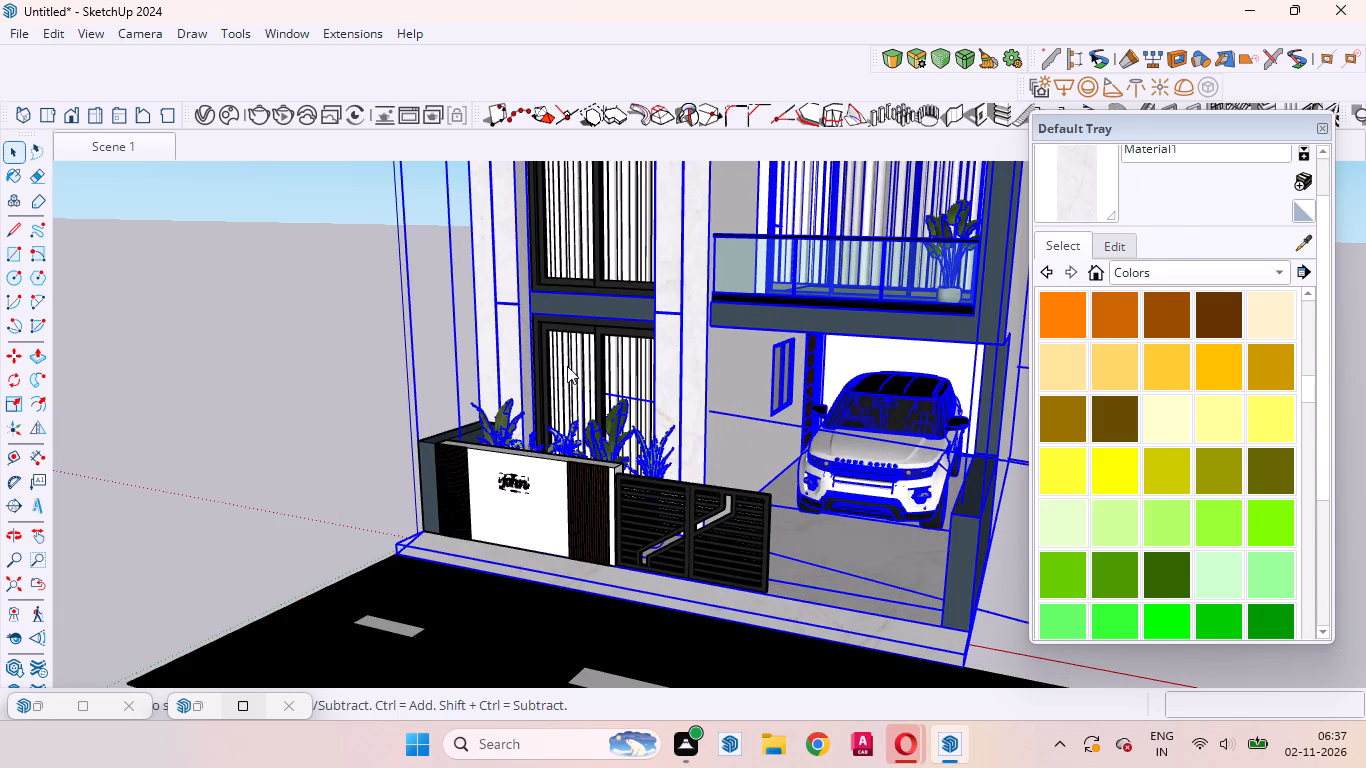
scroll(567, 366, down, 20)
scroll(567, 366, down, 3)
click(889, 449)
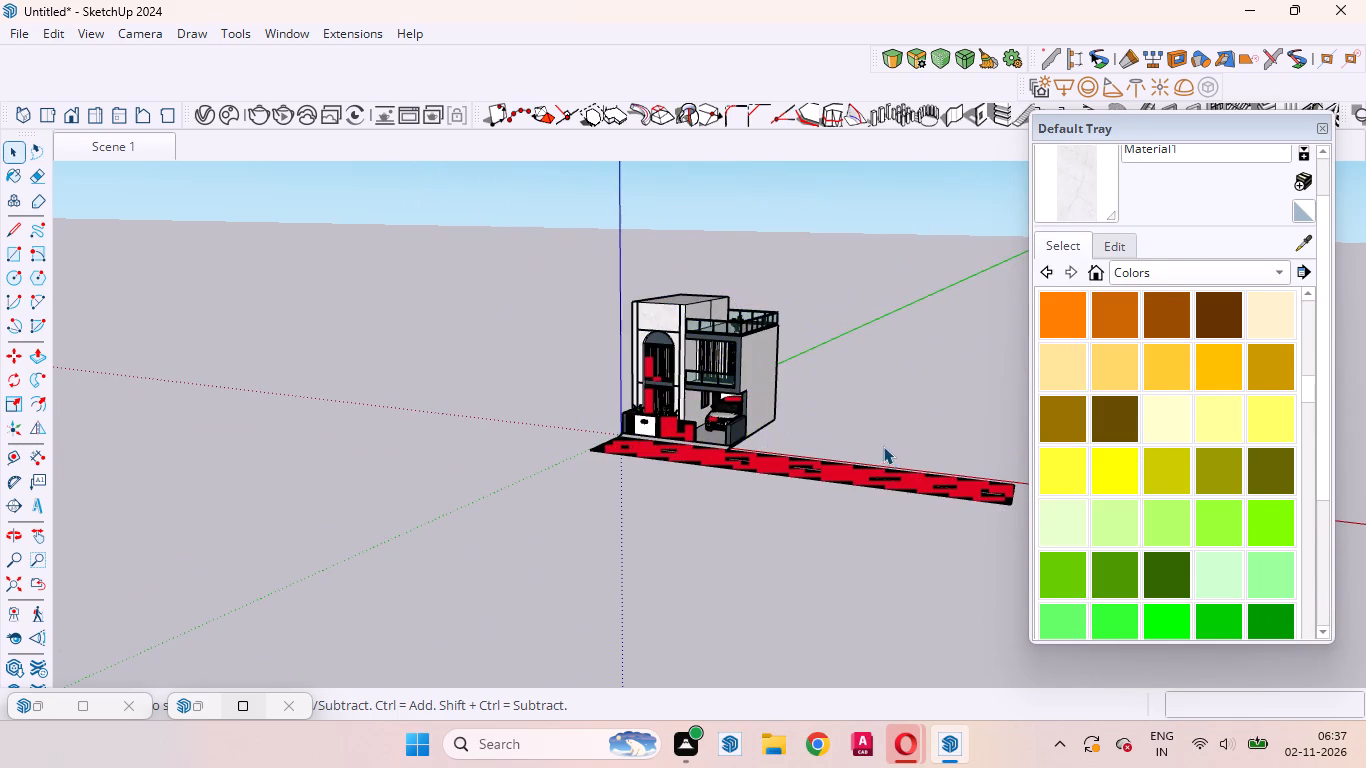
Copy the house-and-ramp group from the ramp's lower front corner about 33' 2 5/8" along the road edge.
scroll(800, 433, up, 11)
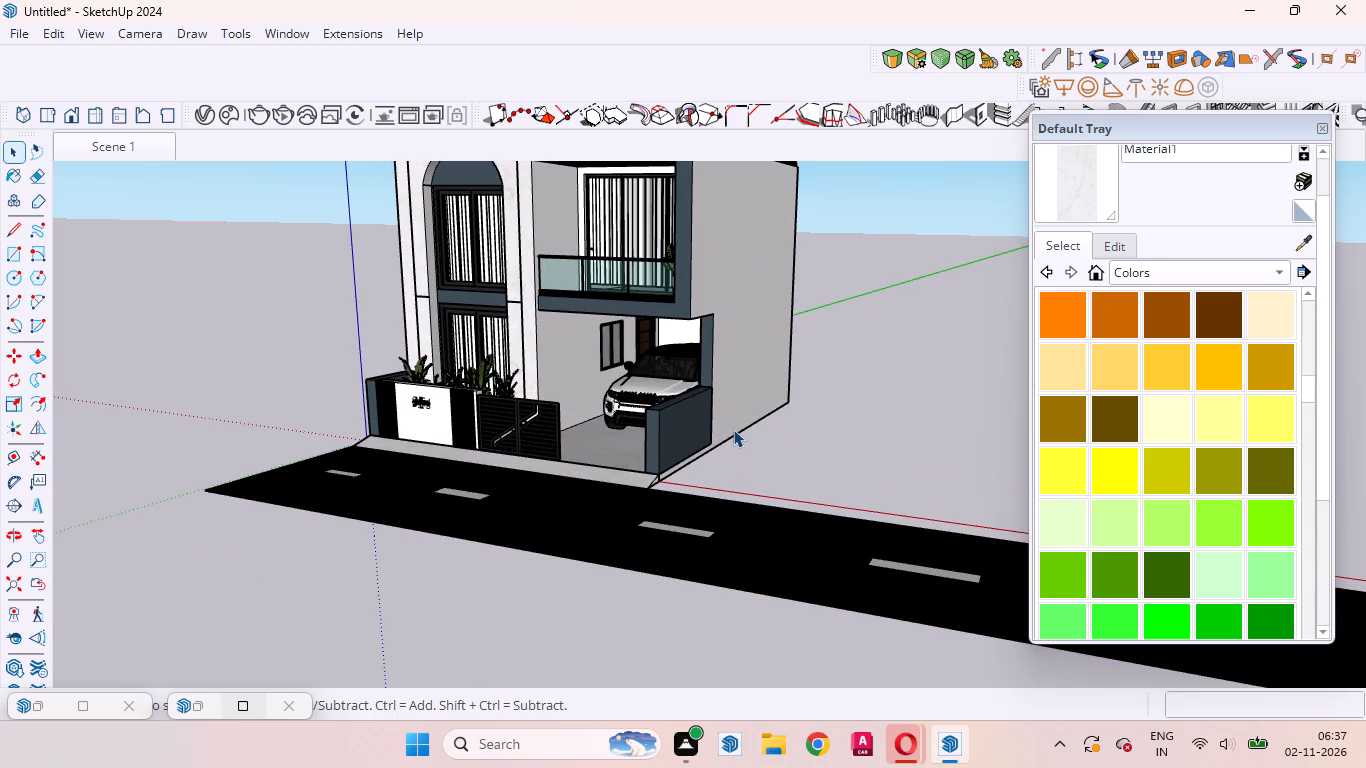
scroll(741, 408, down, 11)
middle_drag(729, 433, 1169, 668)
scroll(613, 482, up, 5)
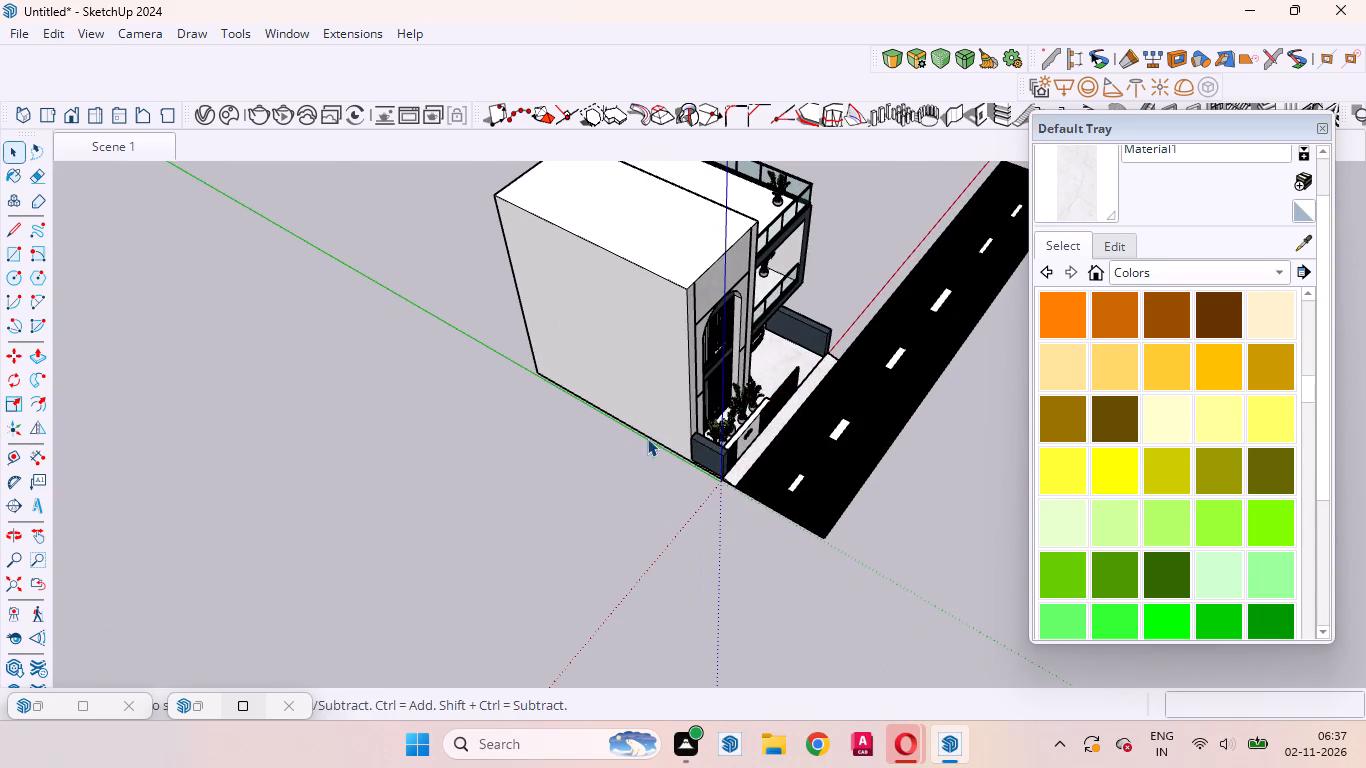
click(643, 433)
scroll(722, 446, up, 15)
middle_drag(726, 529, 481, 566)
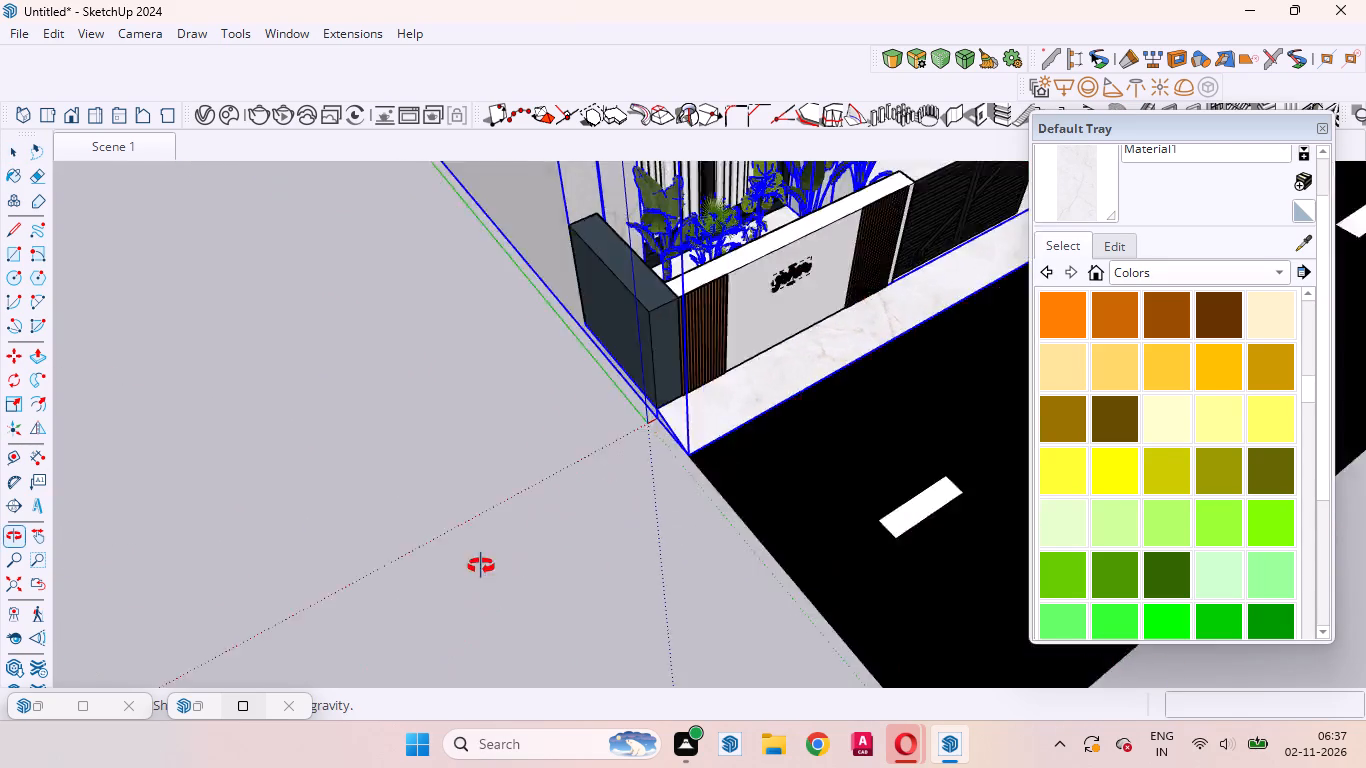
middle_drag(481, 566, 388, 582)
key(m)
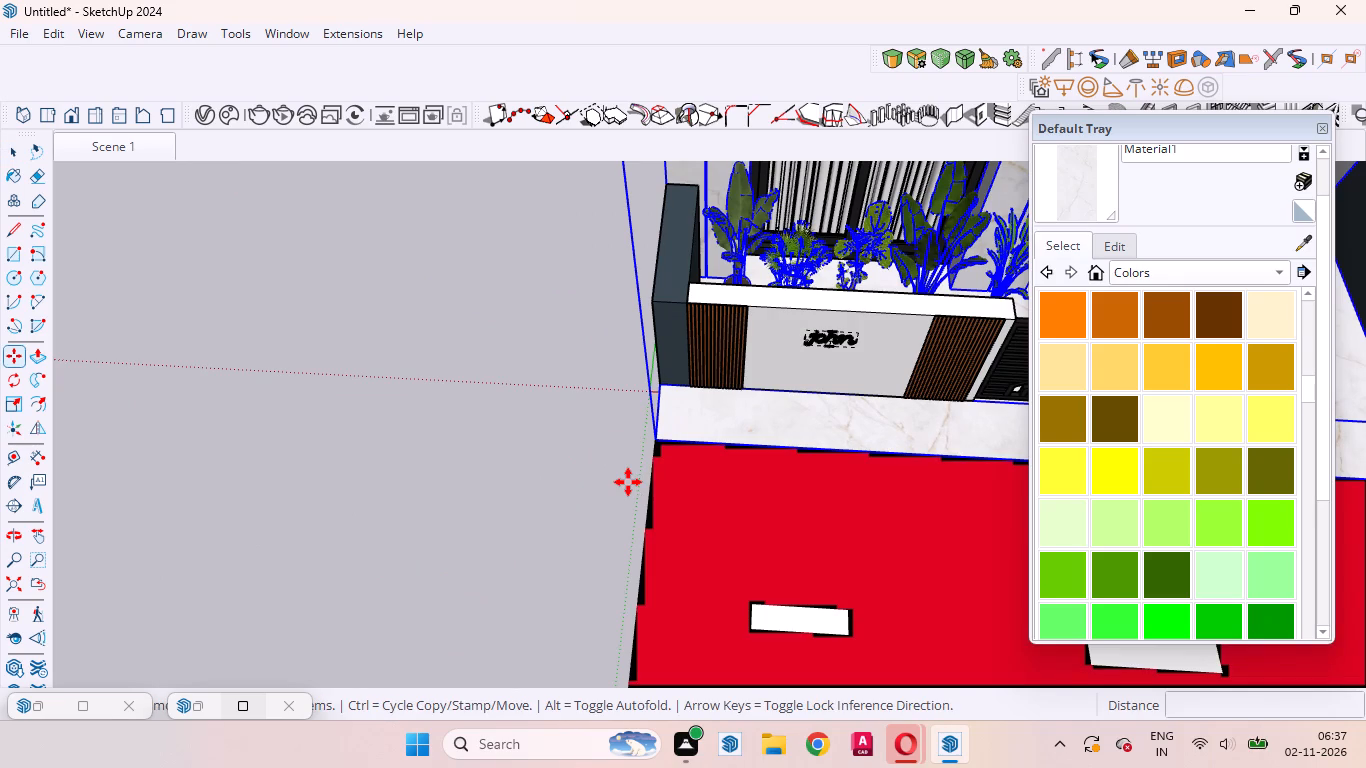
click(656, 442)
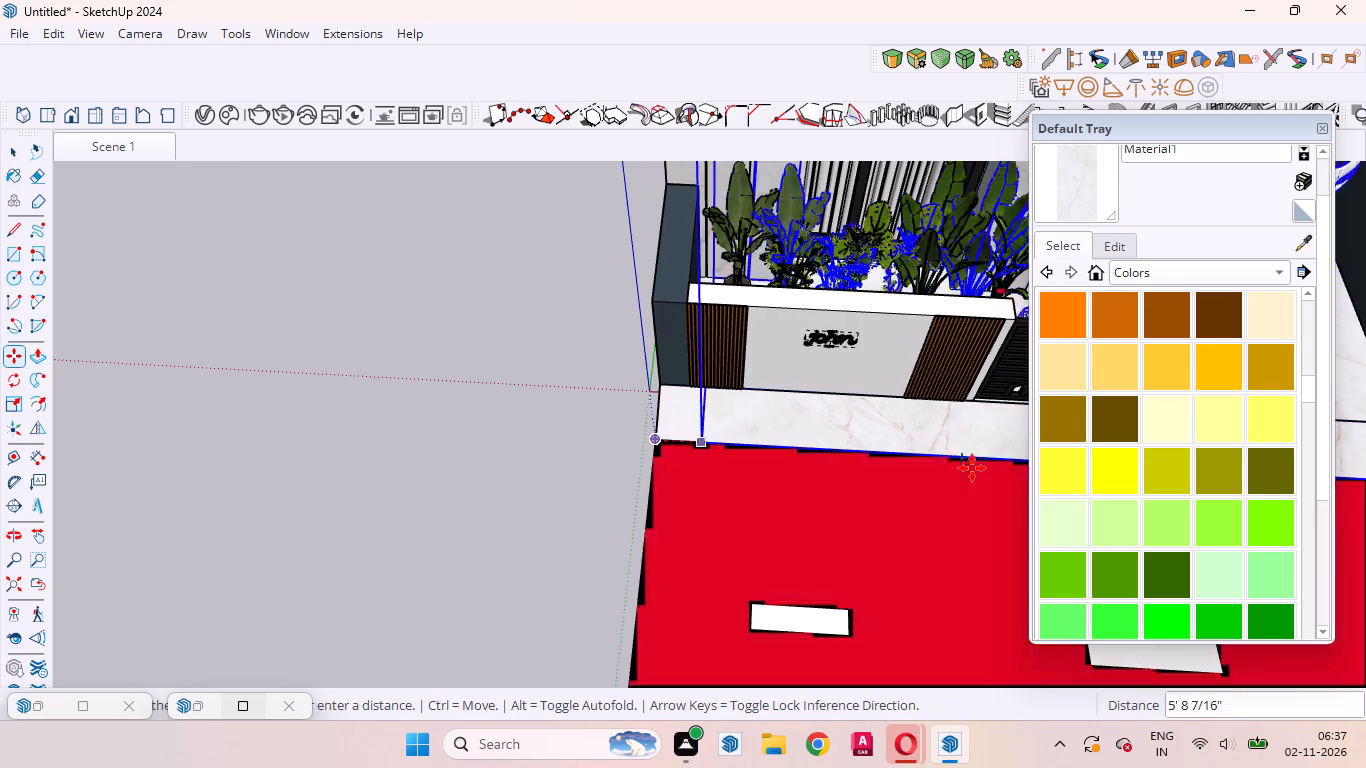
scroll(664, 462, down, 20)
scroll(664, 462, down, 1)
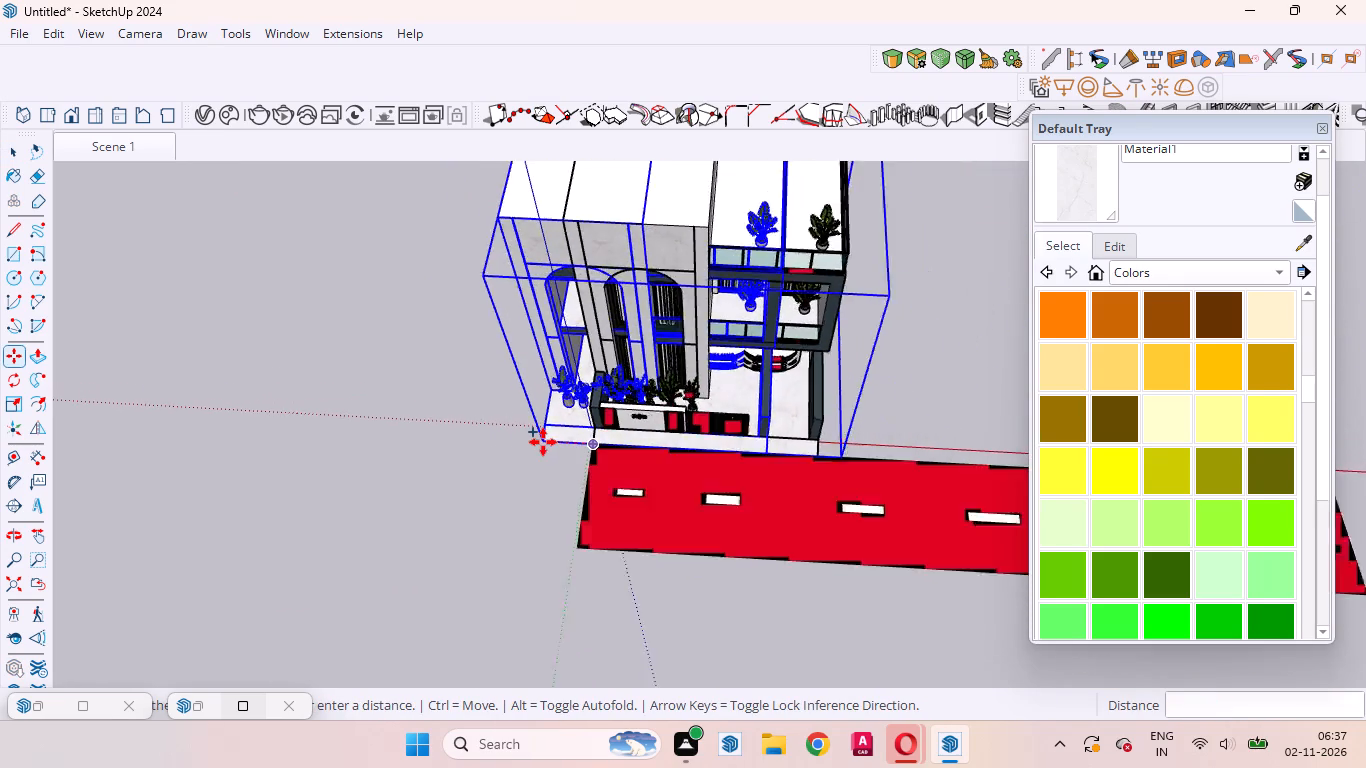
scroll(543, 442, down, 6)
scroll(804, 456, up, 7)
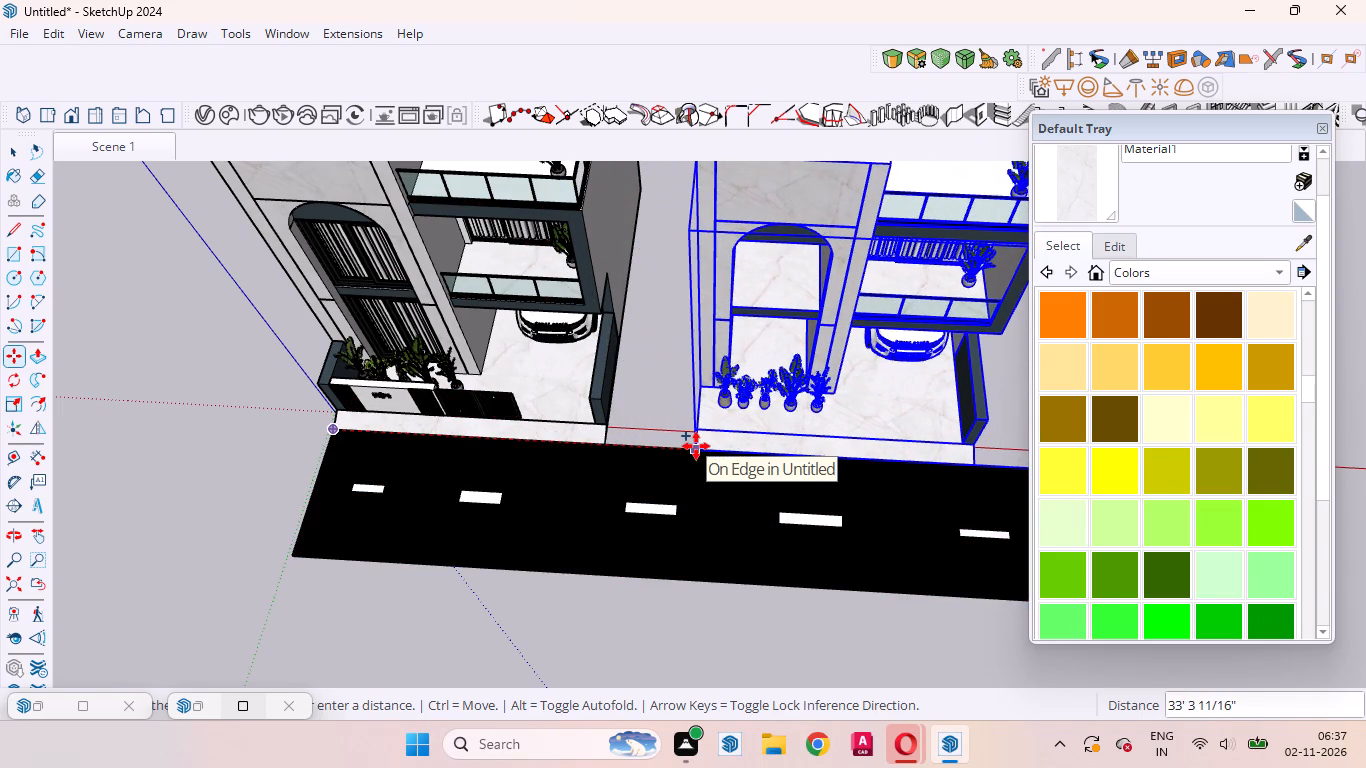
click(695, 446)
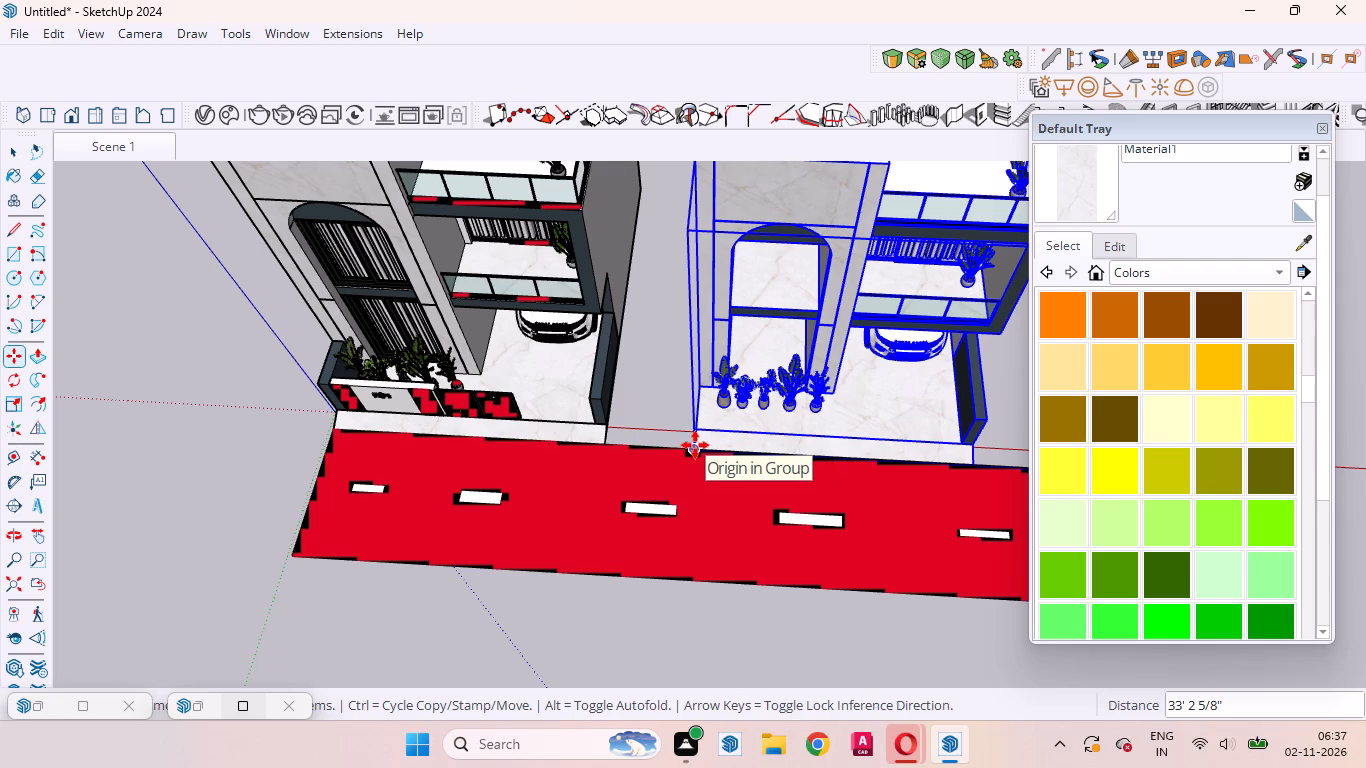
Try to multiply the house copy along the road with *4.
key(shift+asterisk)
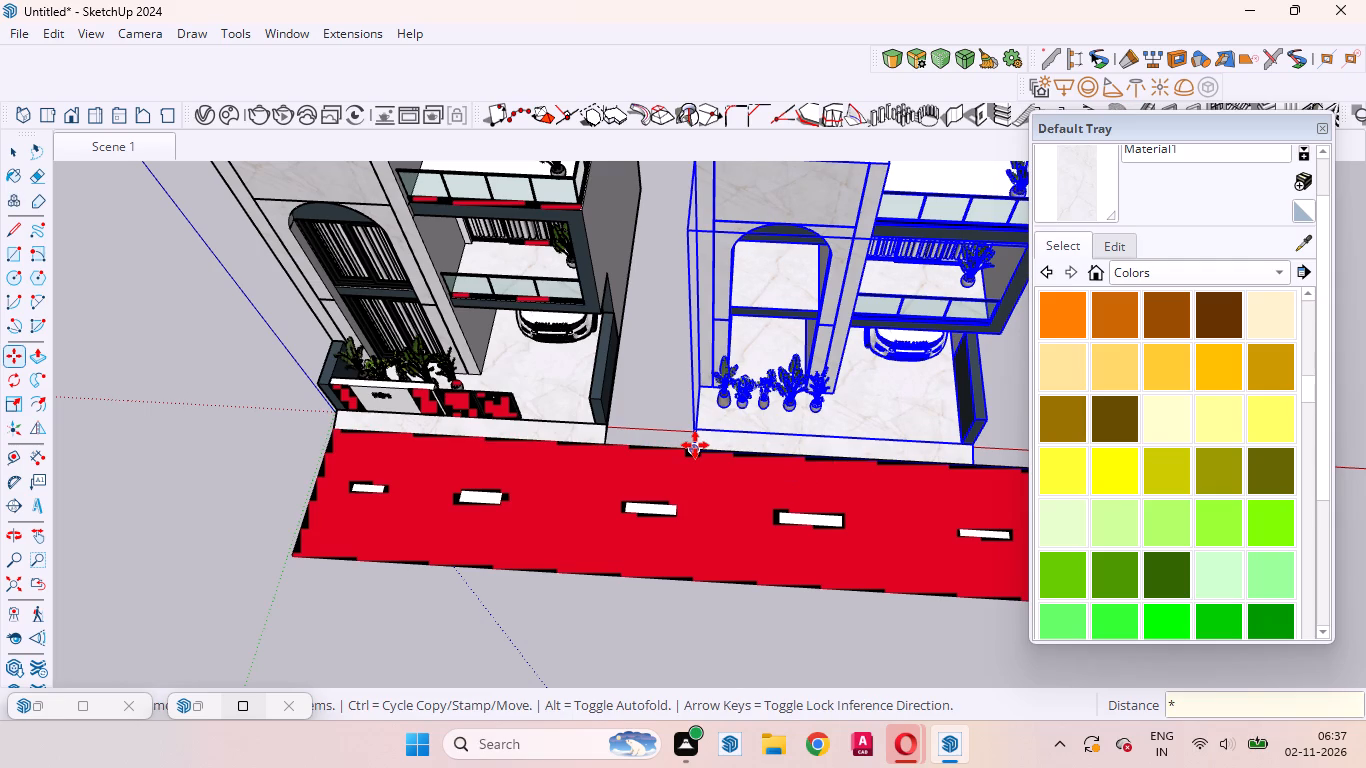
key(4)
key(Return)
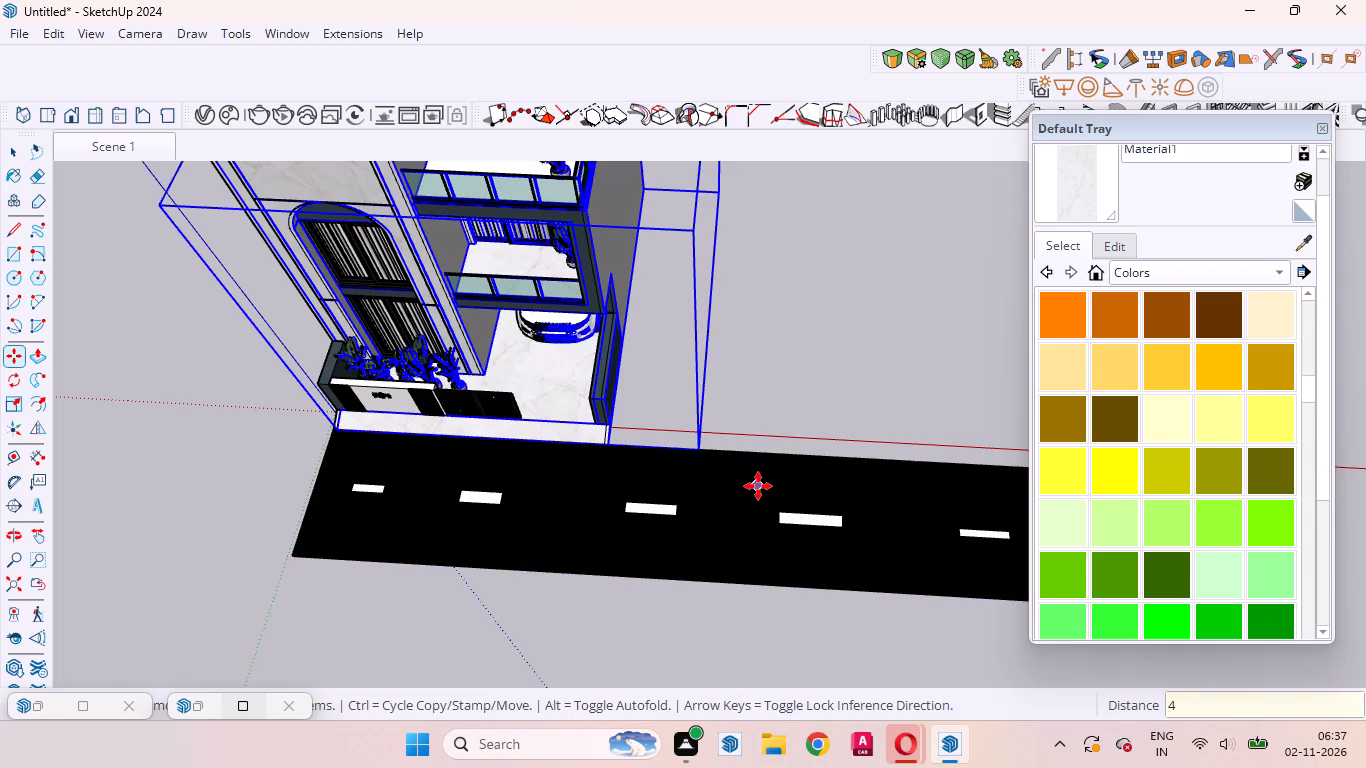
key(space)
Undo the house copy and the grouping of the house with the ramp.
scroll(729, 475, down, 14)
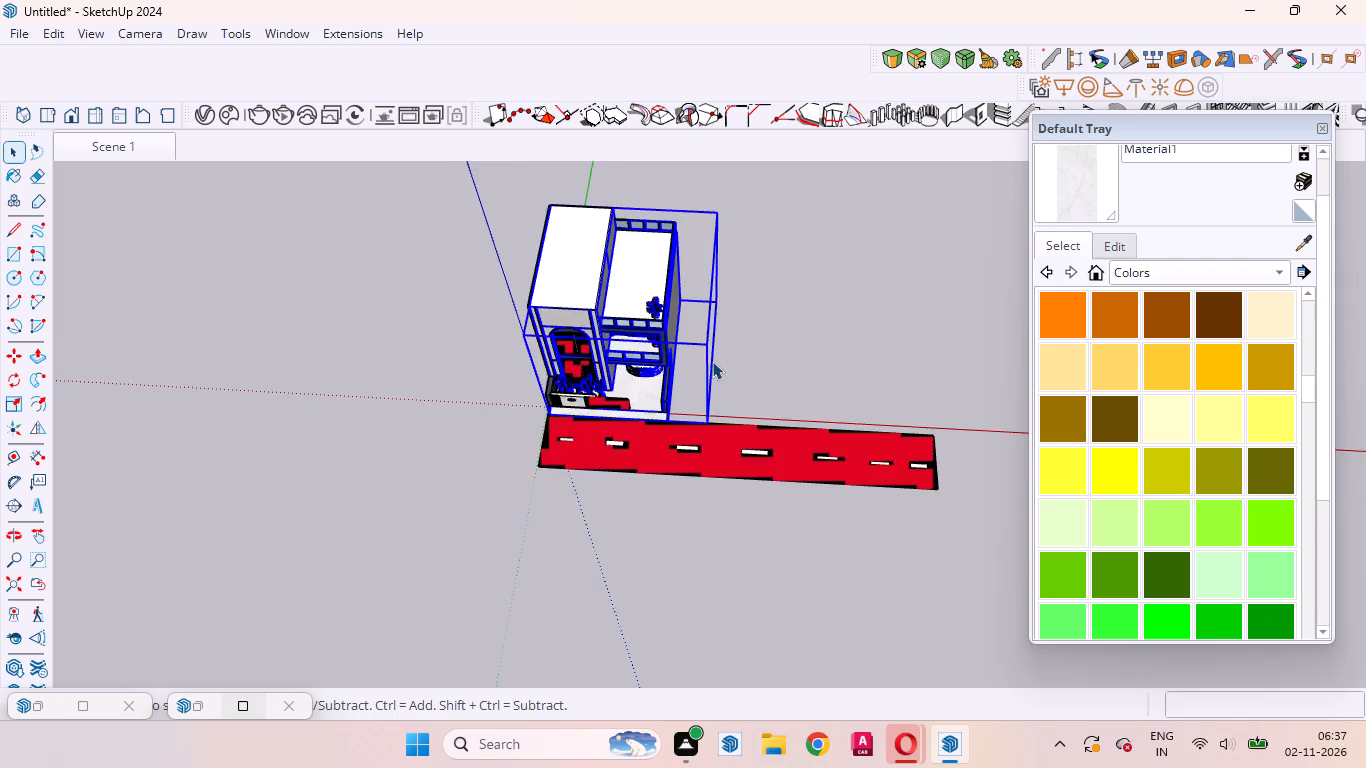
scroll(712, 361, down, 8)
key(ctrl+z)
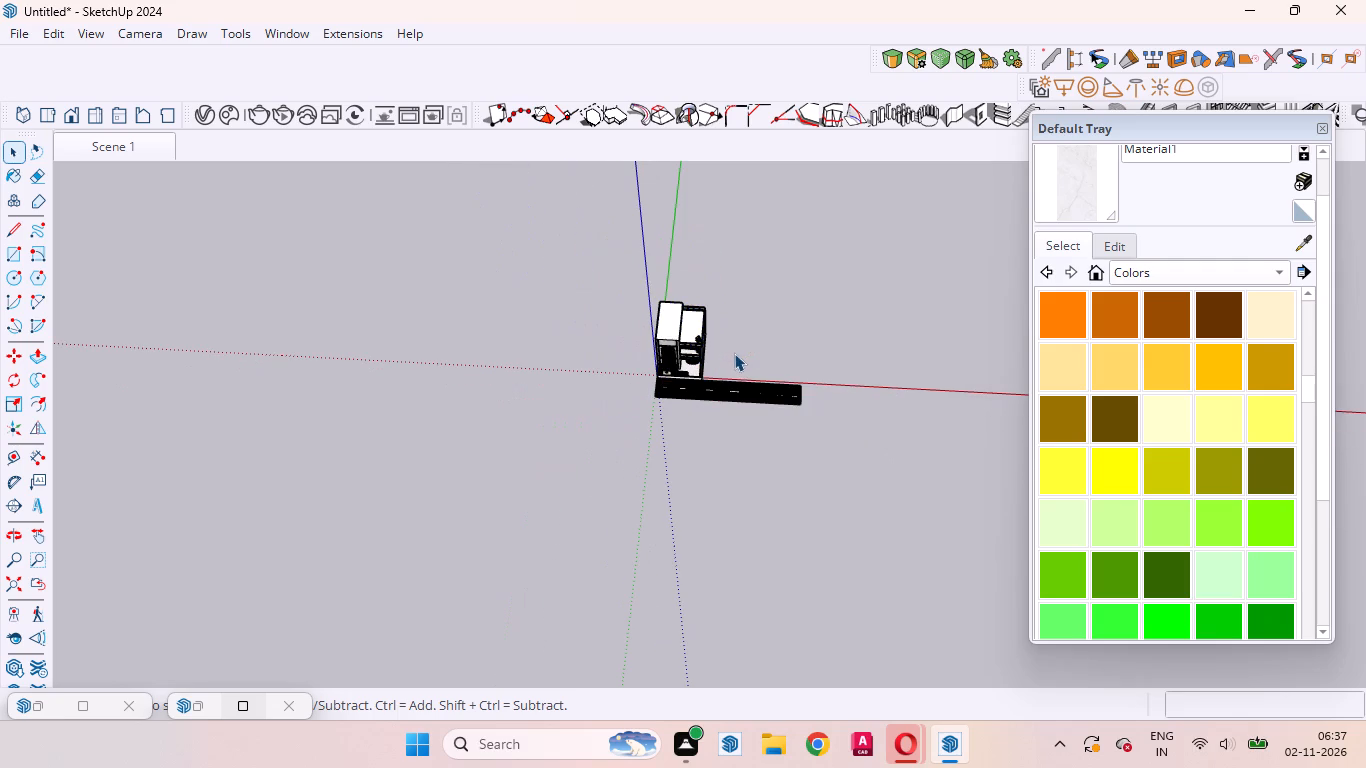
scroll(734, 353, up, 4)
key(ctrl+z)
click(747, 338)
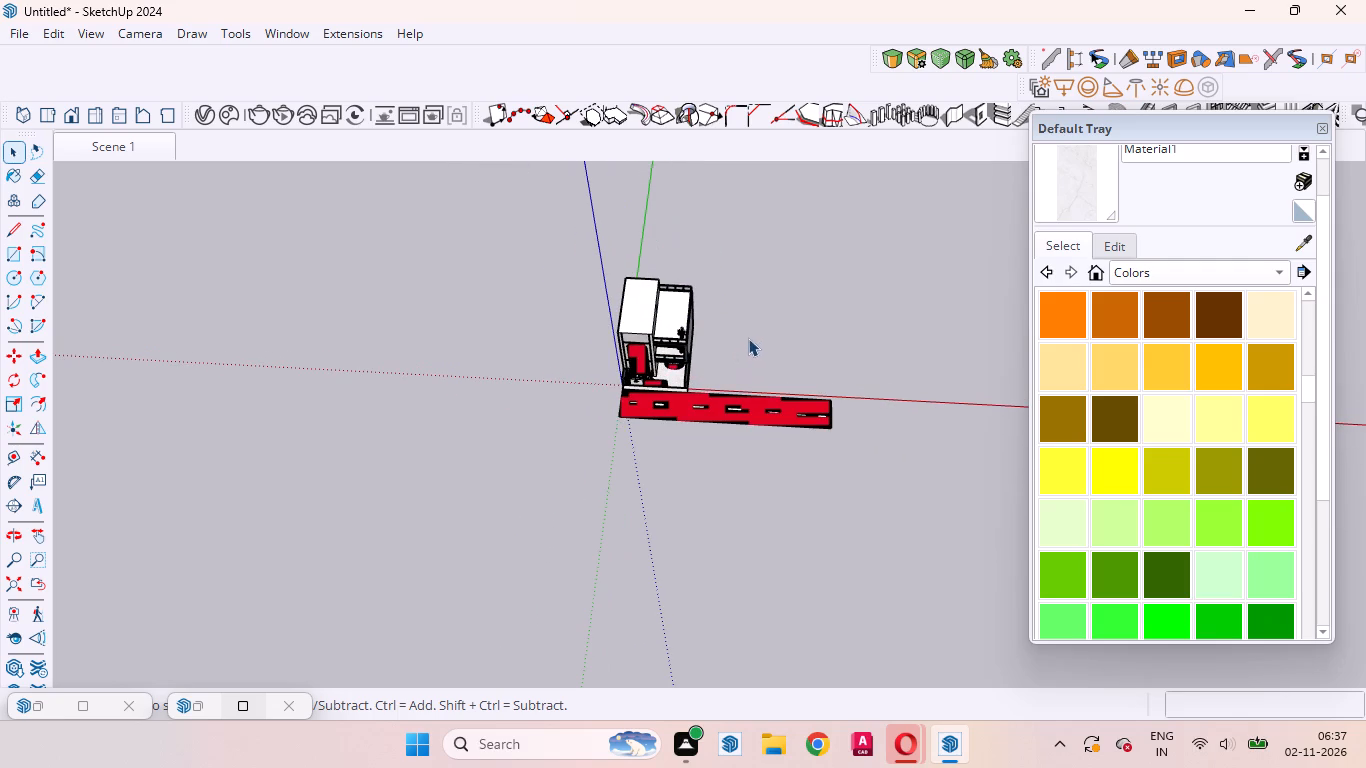
Select the house with its car and plants again, add the ramp group, and group them together.
scroll(708, 352, up, 5)
drag(700, 358, 616, 296)
scroll(680, 348, up, 5)
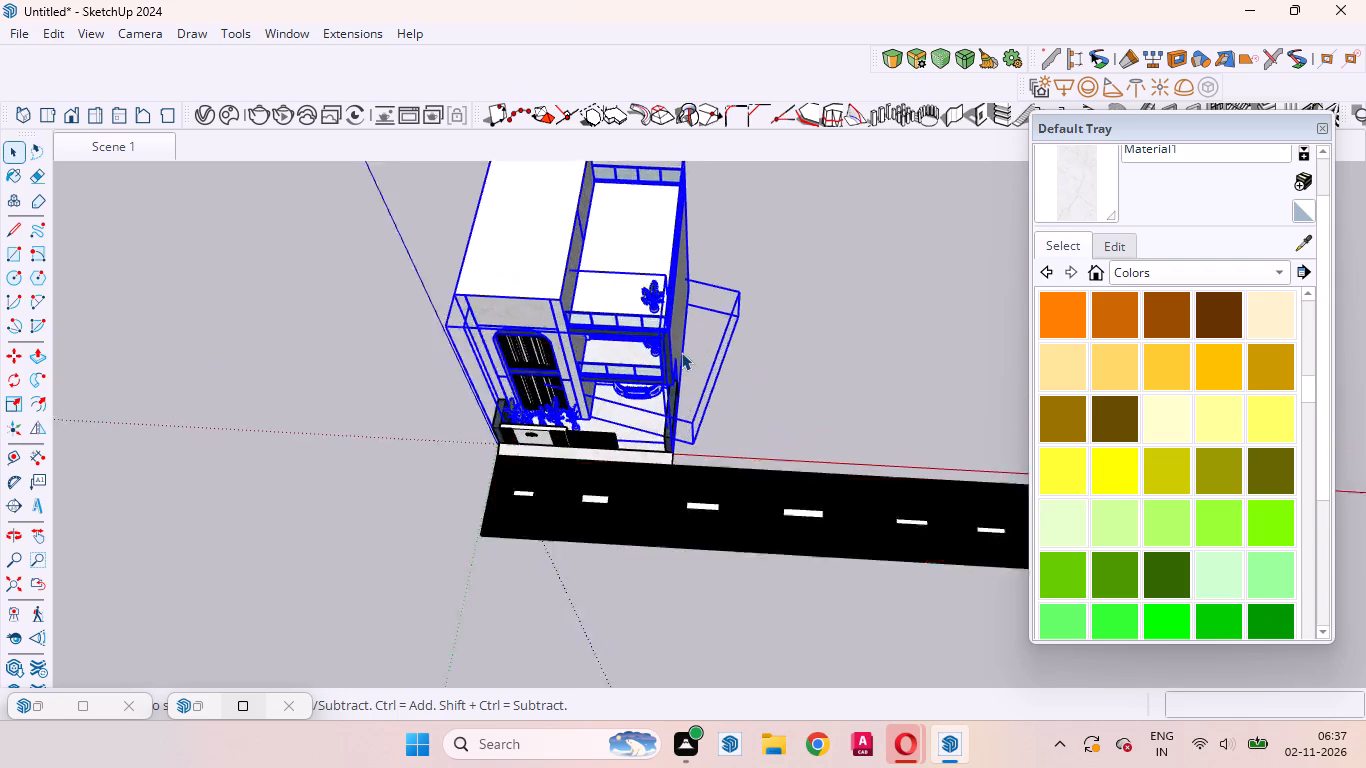
scroll(681, 352, up, 7)
middle_drag(679, 480, 544, 310)
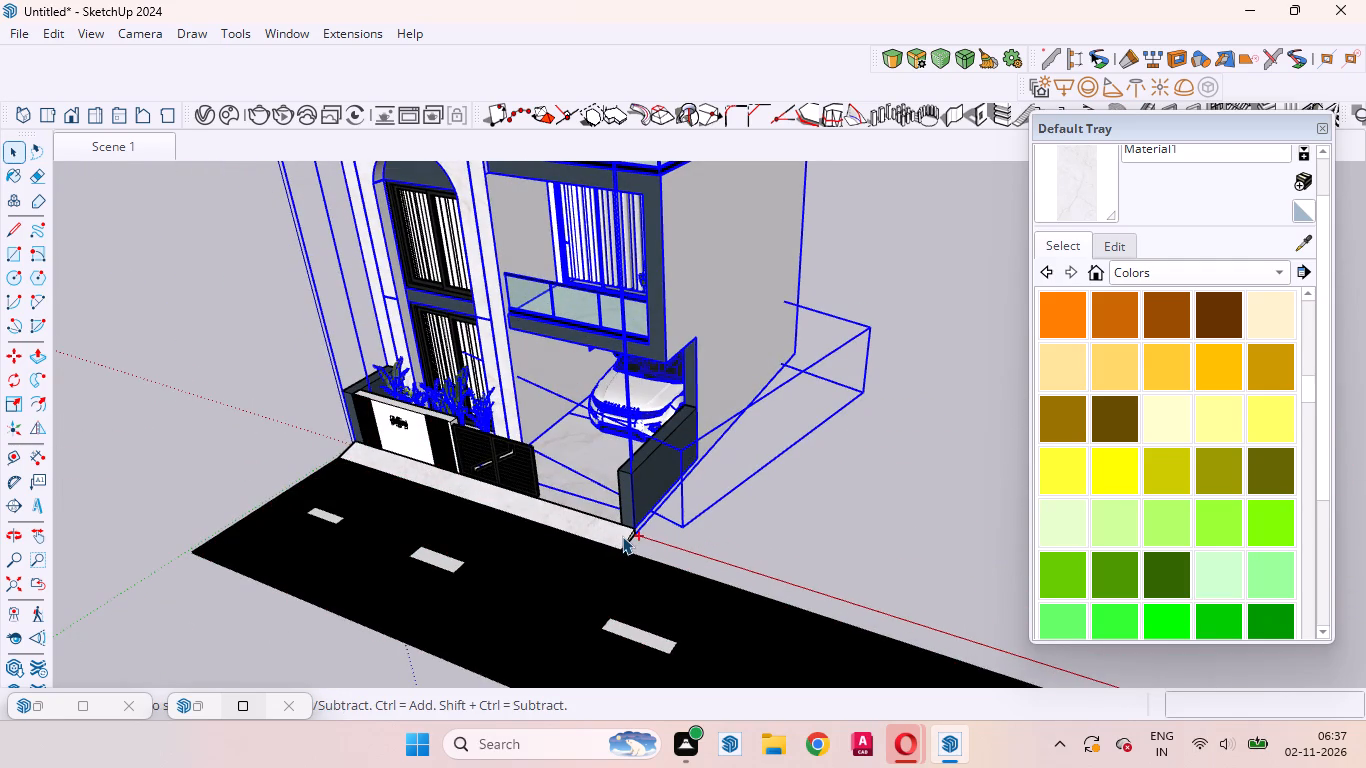
ctrl+click(619, 535)
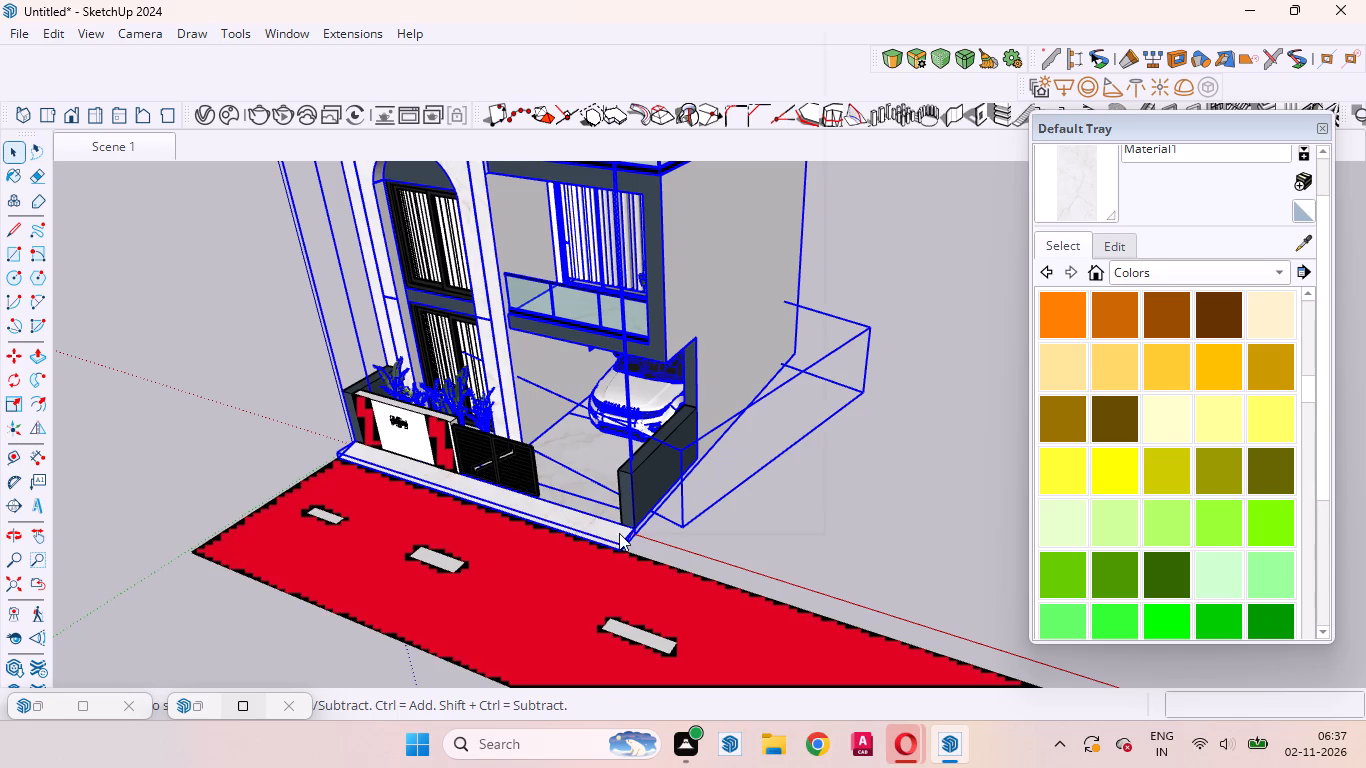
ctrl+right_click(619, 533)
click(715, 242)
click(856, 499)
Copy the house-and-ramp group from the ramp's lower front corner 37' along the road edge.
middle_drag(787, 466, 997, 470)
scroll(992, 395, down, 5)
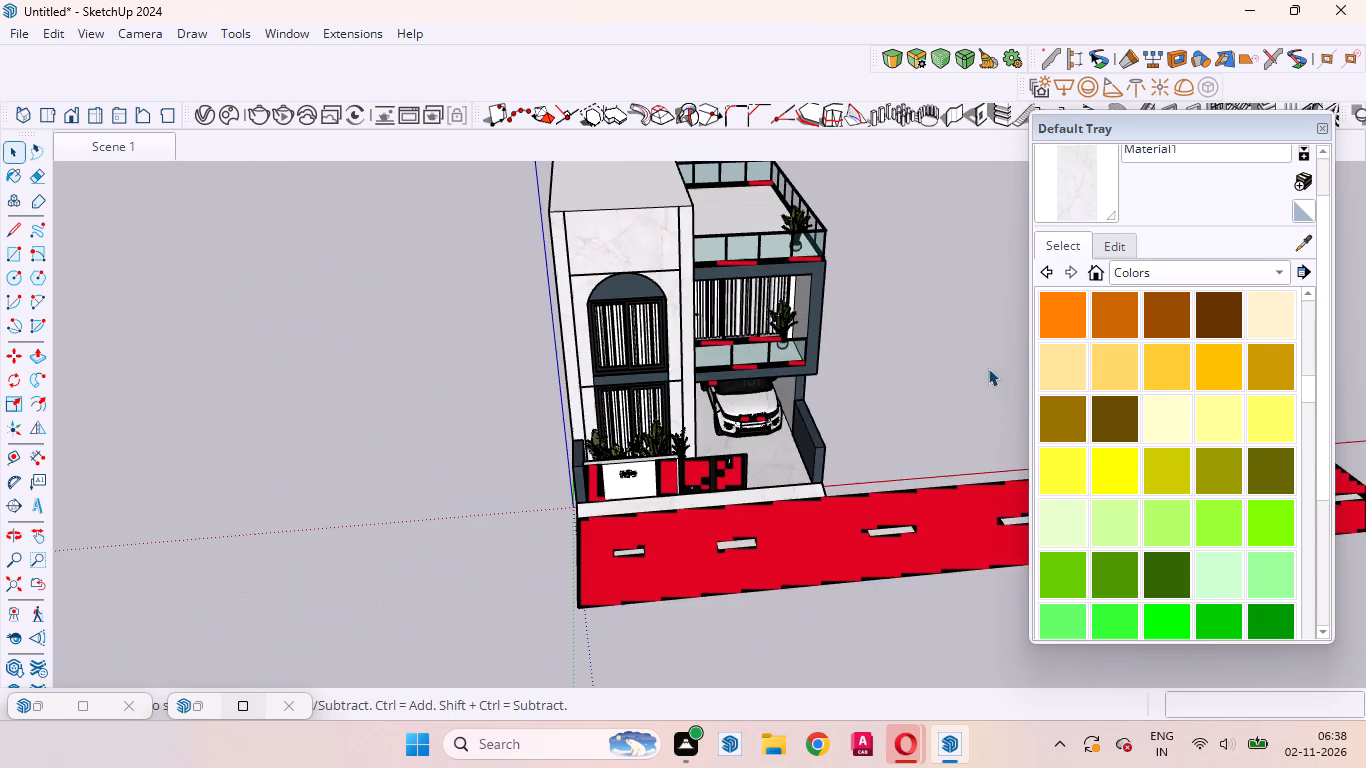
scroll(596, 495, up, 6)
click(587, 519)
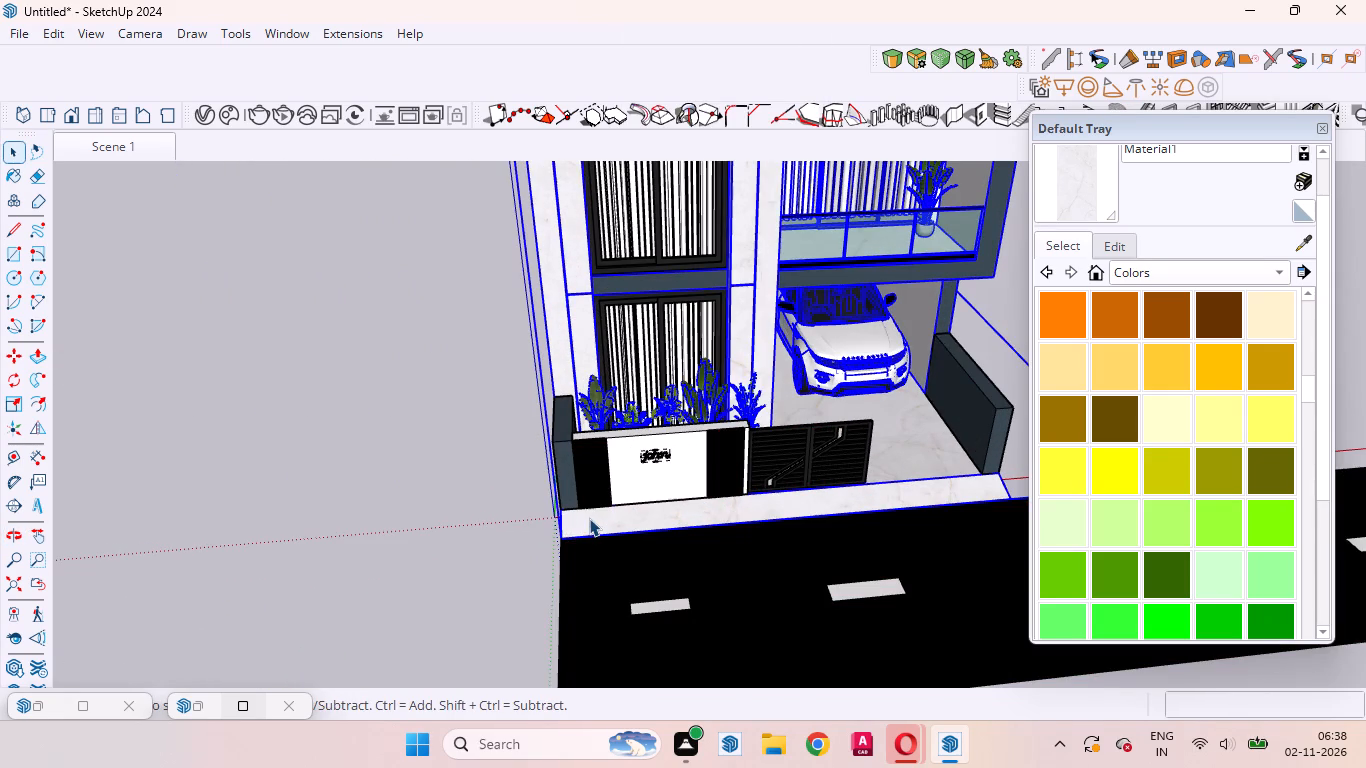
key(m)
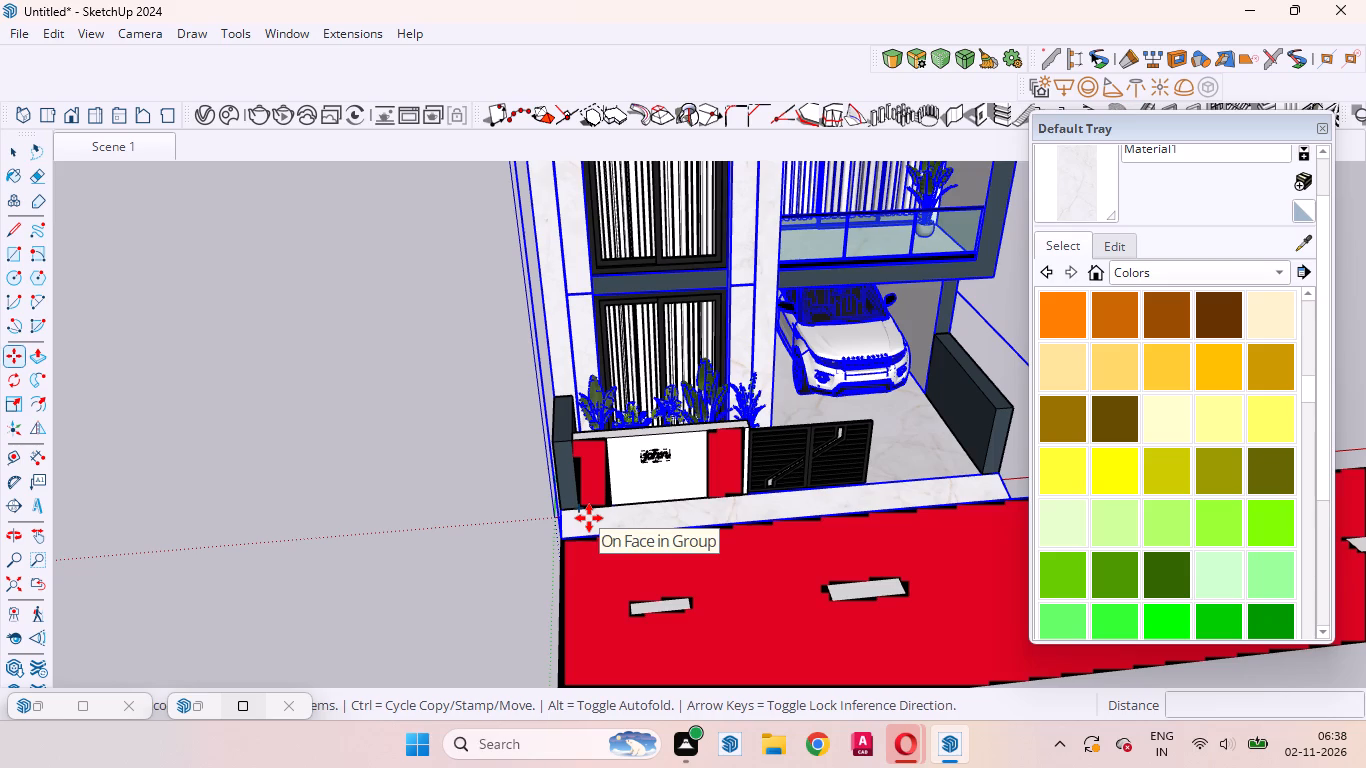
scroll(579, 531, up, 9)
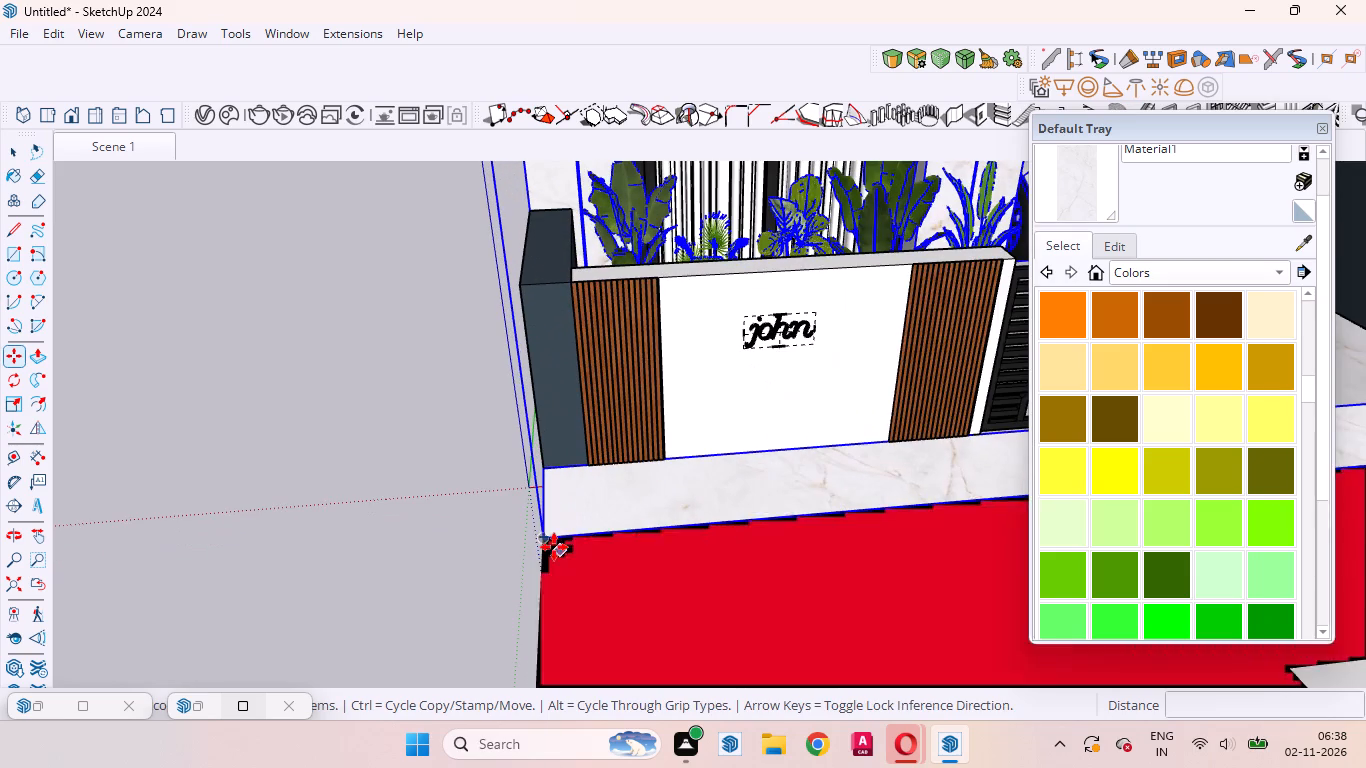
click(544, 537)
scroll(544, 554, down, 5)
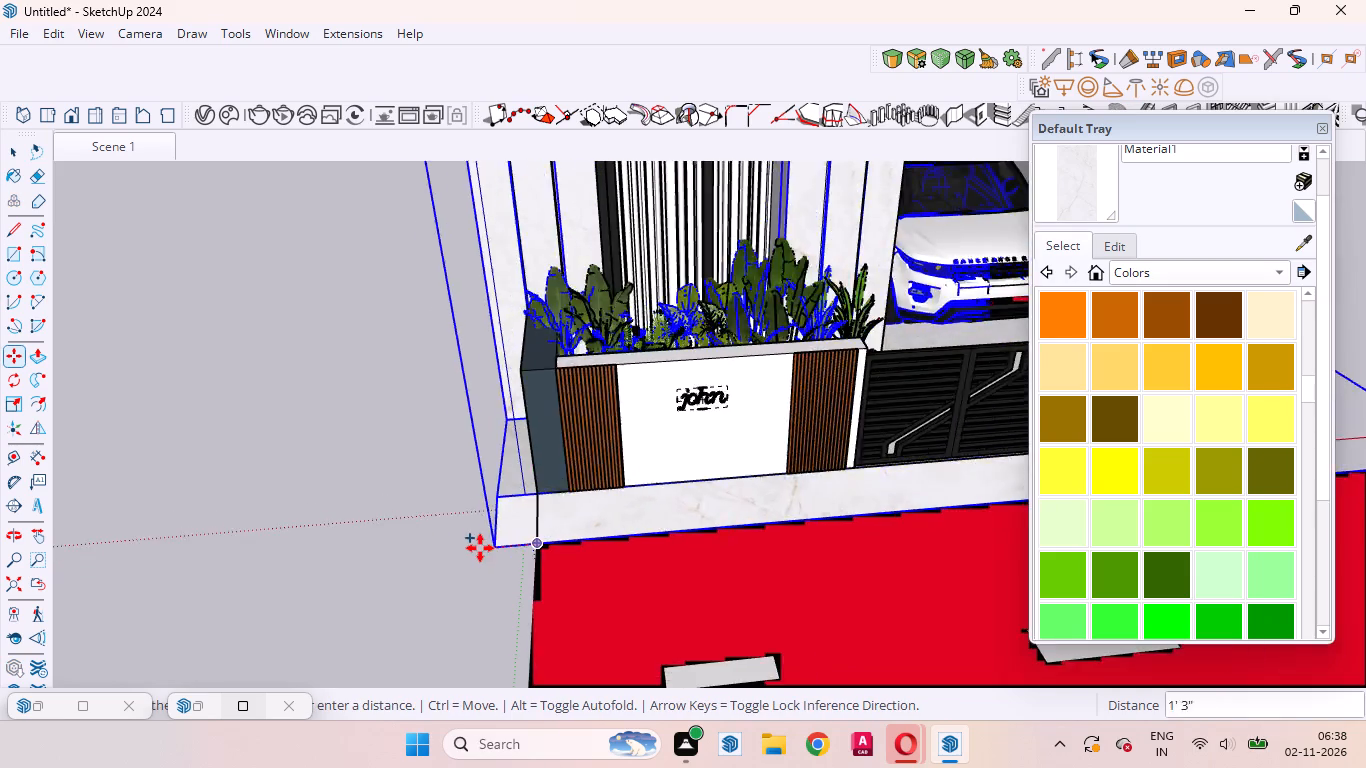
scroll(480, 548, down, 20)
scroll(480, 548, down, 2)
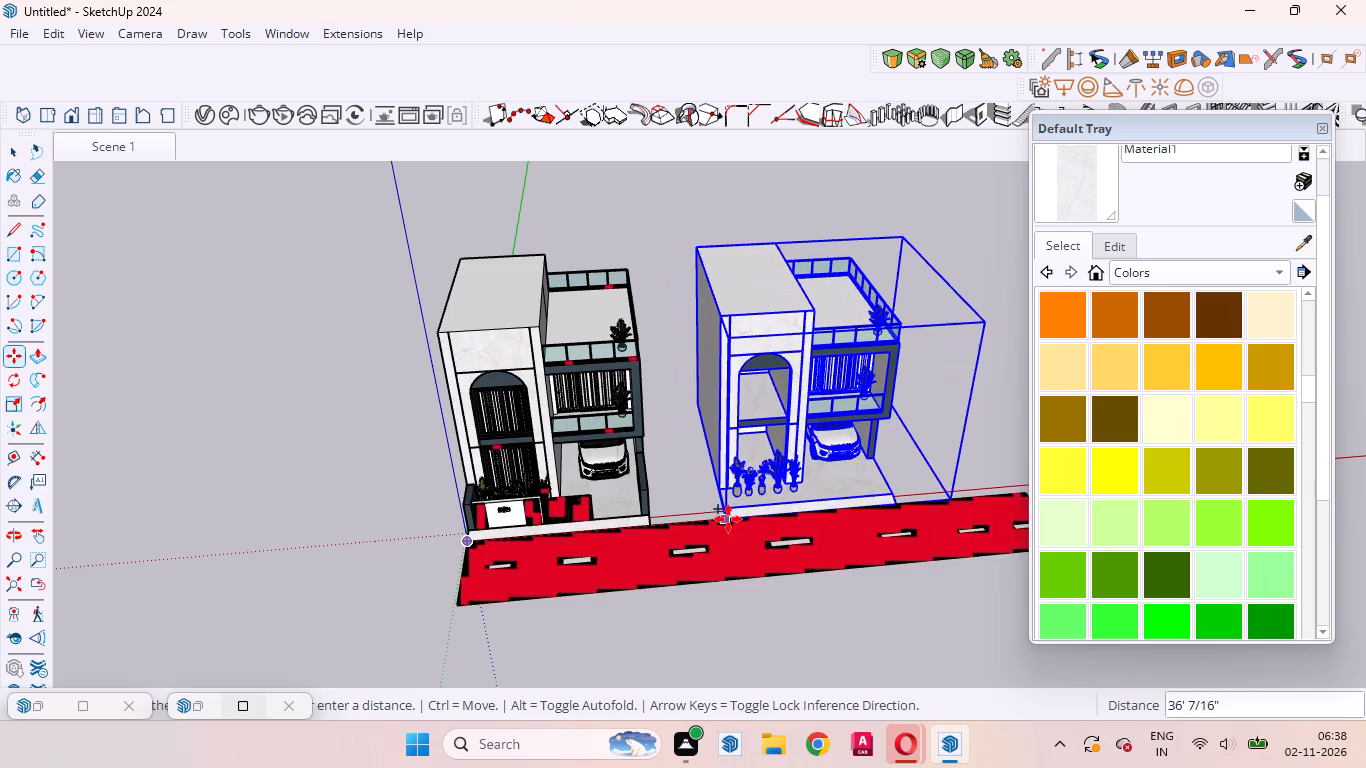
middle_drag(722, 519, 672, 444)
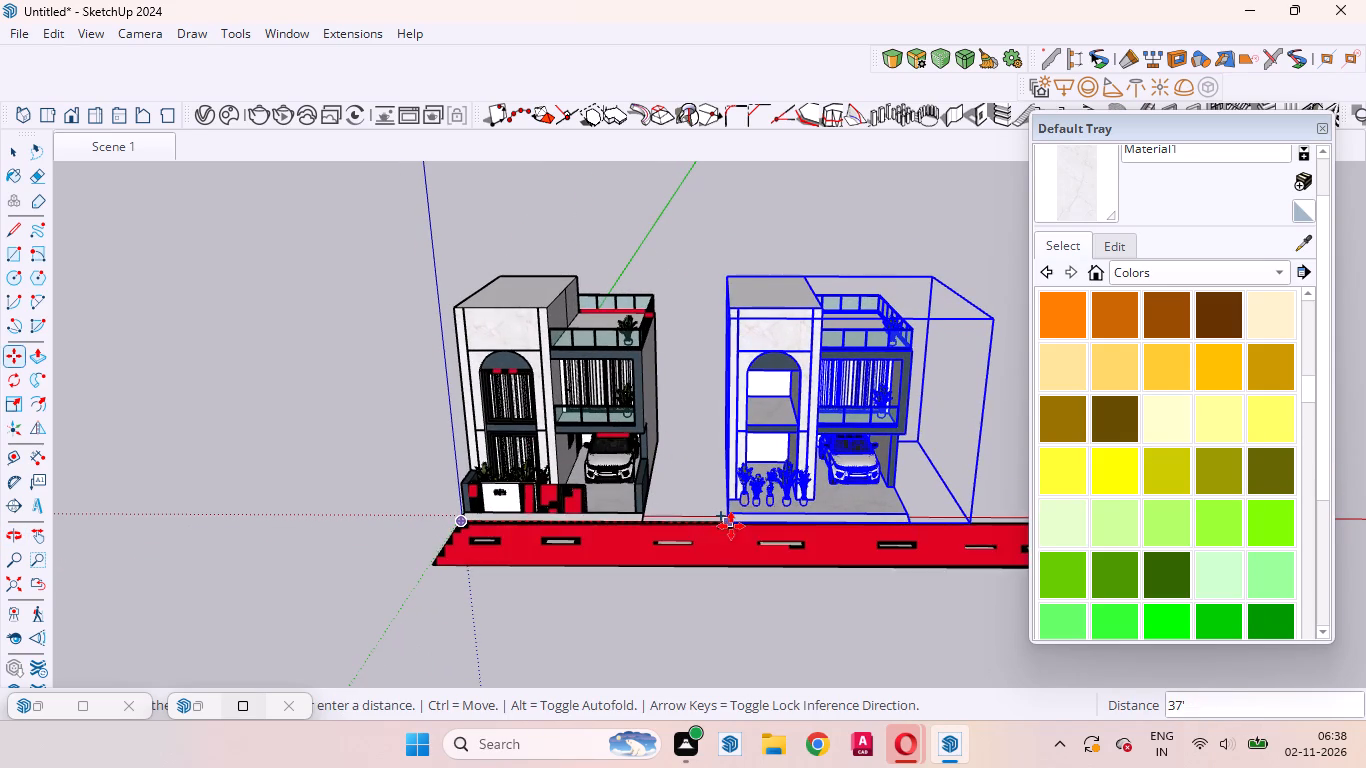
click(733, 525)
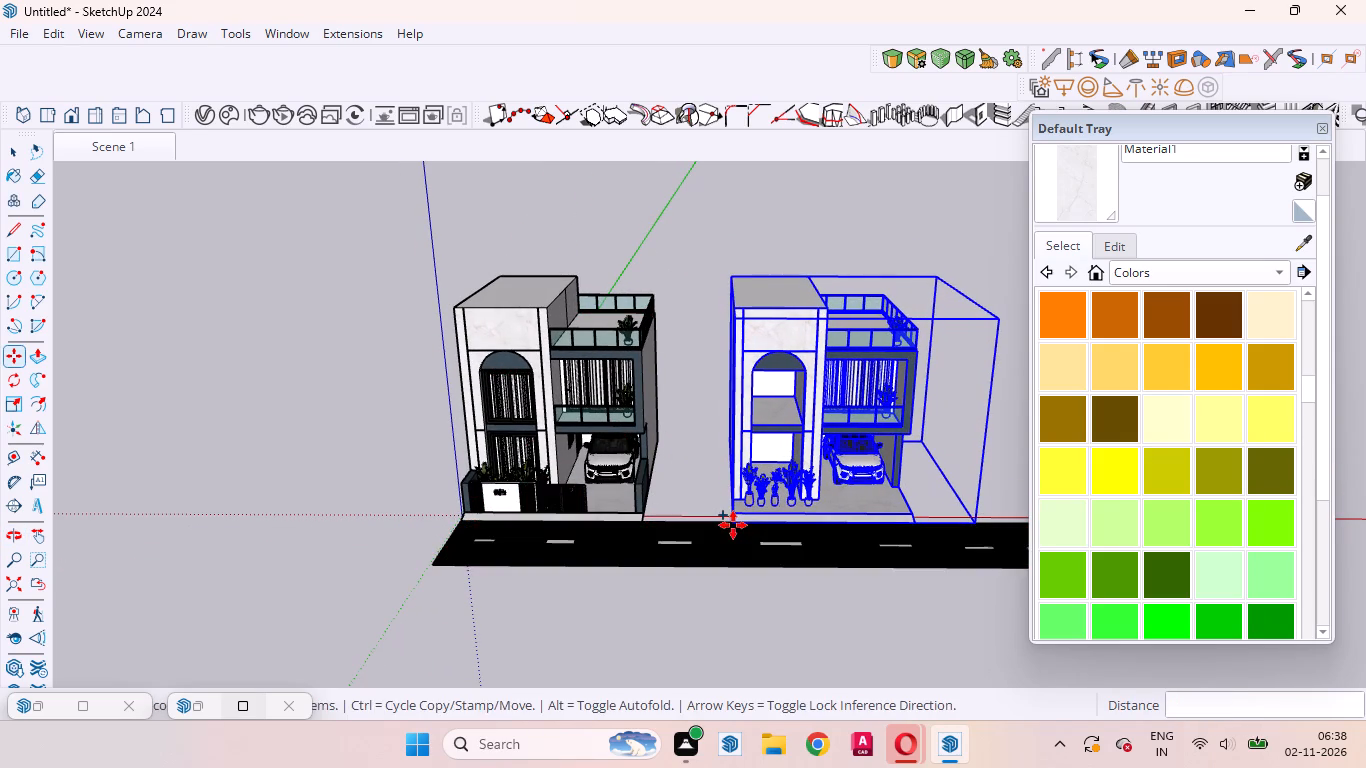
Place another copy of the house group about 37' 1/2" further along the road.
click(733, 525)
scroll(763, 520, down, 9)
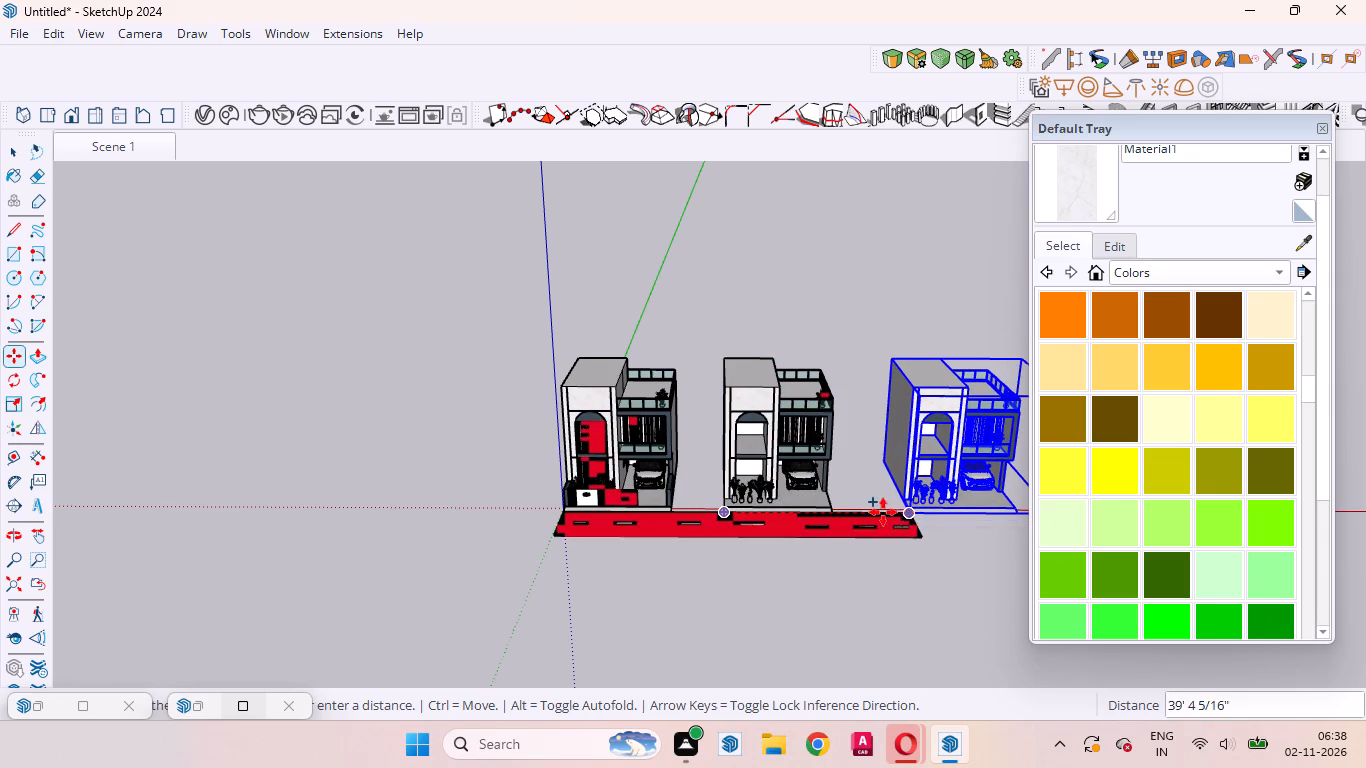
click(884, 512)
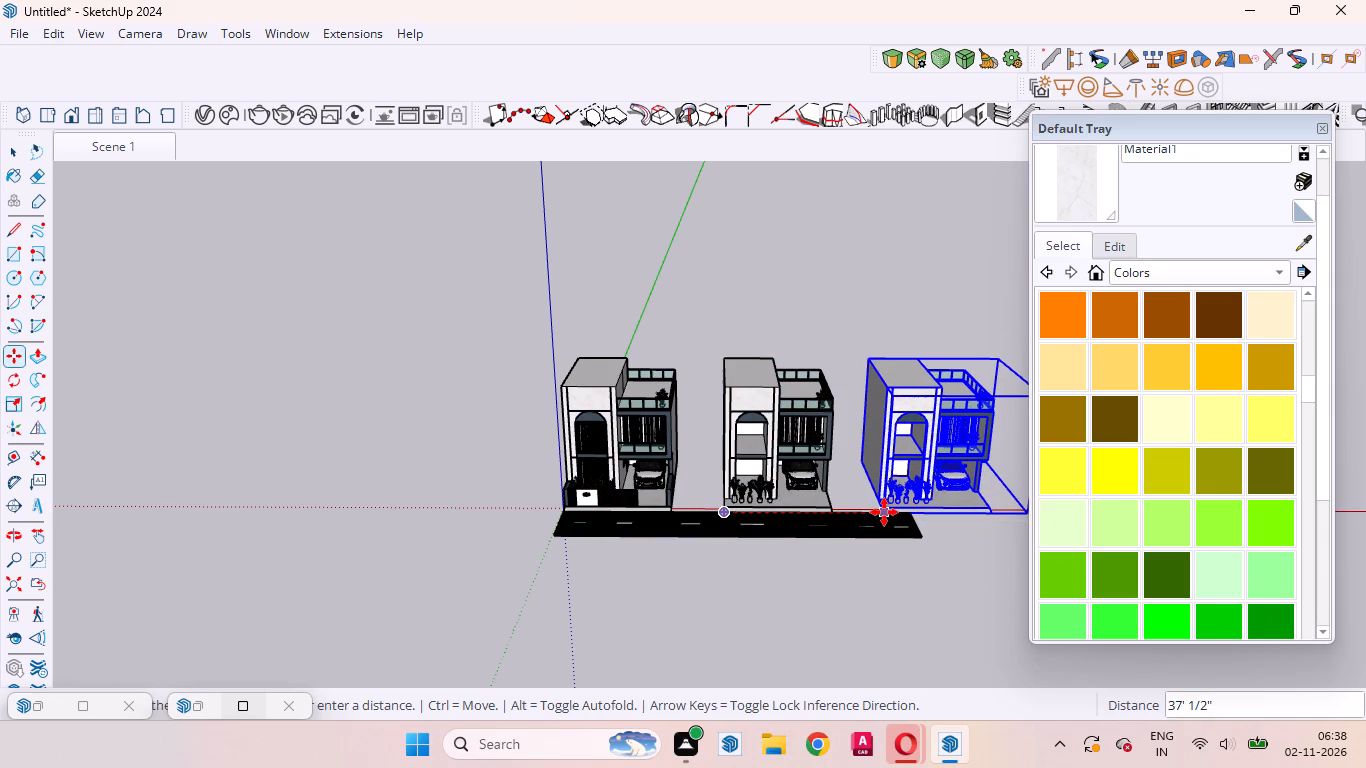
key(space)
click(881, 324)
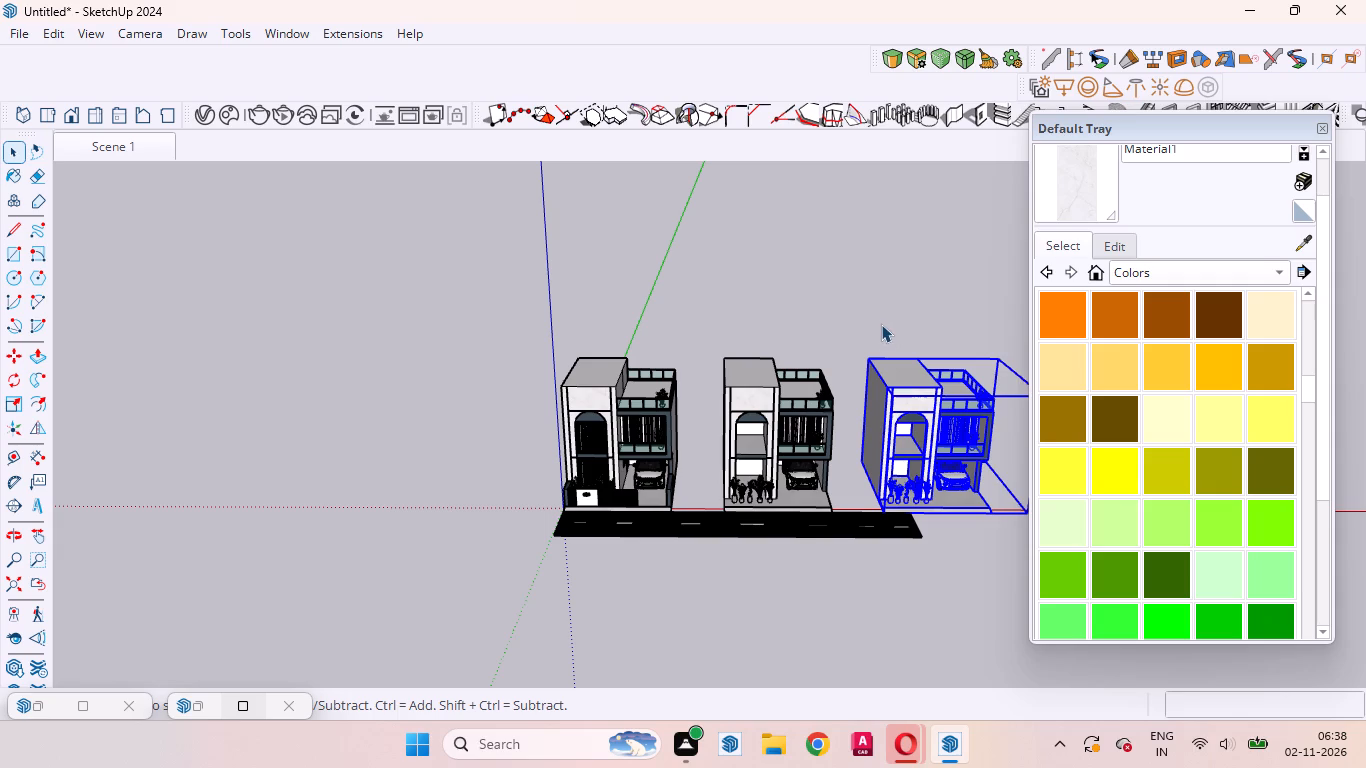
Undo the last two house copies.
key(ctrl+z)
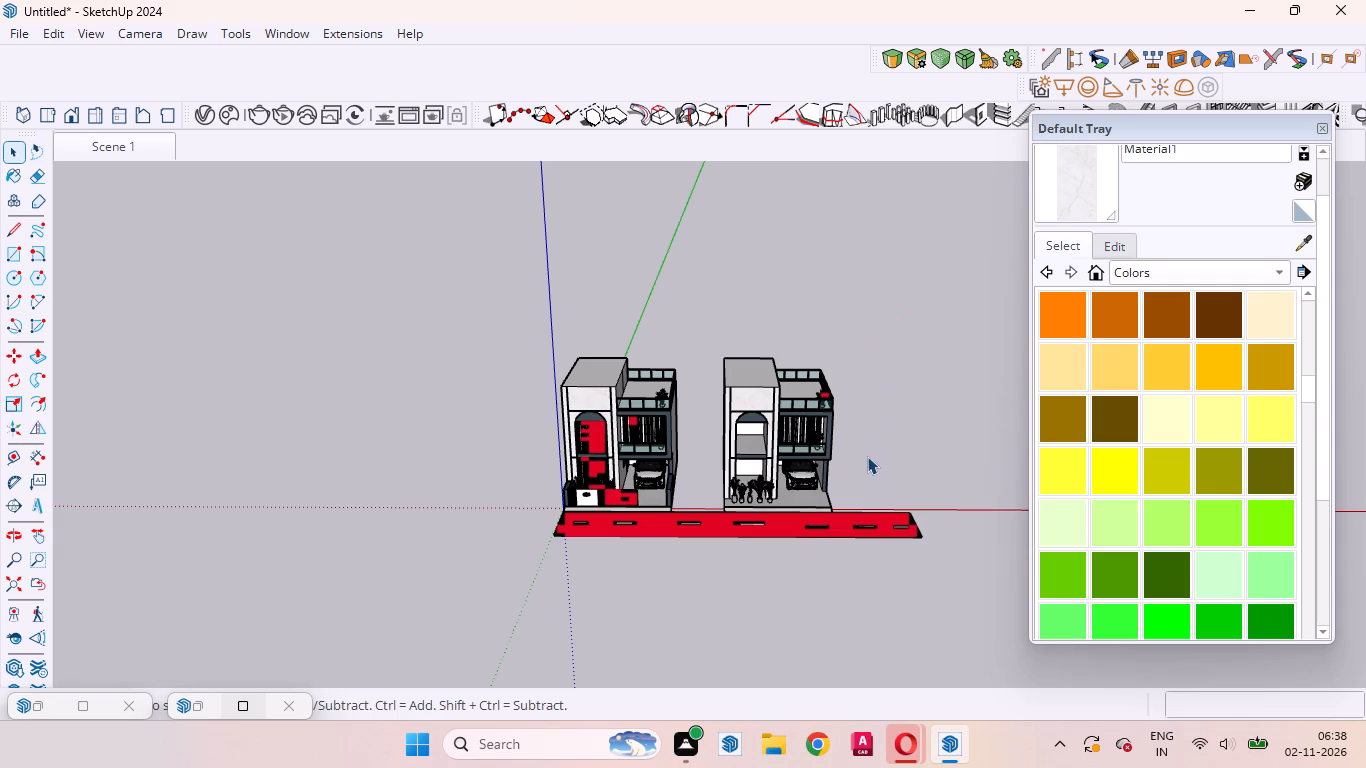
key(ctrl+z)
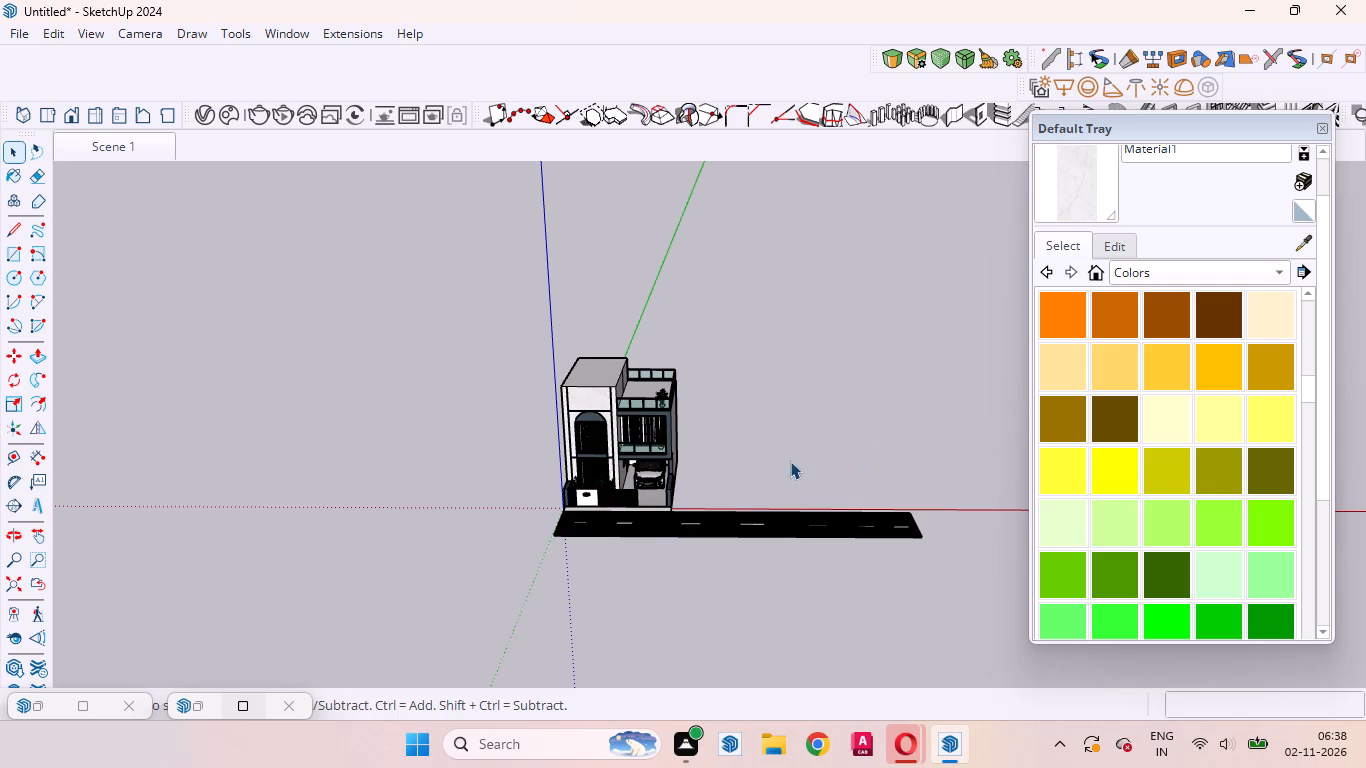
Copy the original house-and-ramp group 37' along the road from the ramp's front corner and multiply the copy with *3.
click(660, 446)
scroll(655, 488, up, 4)
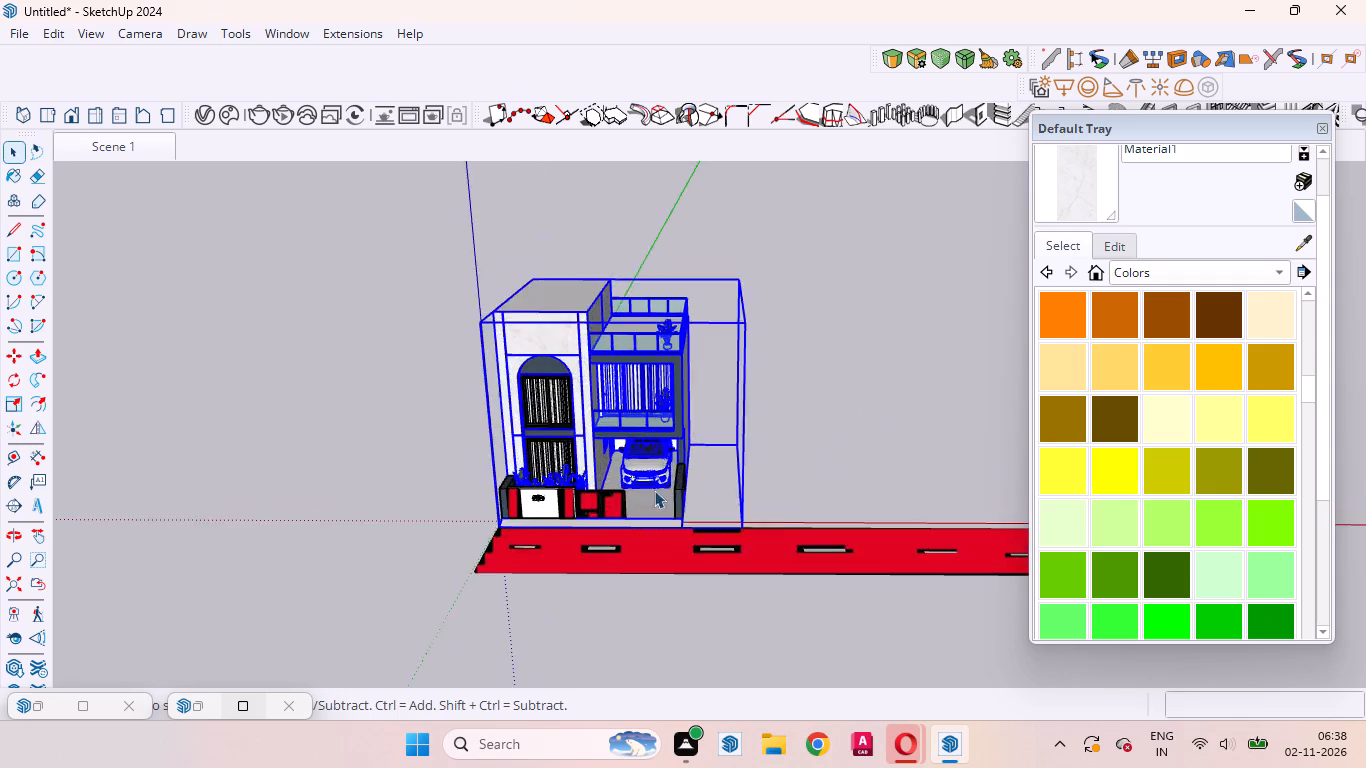
scroll(654, 490, up, 5)
key(m)
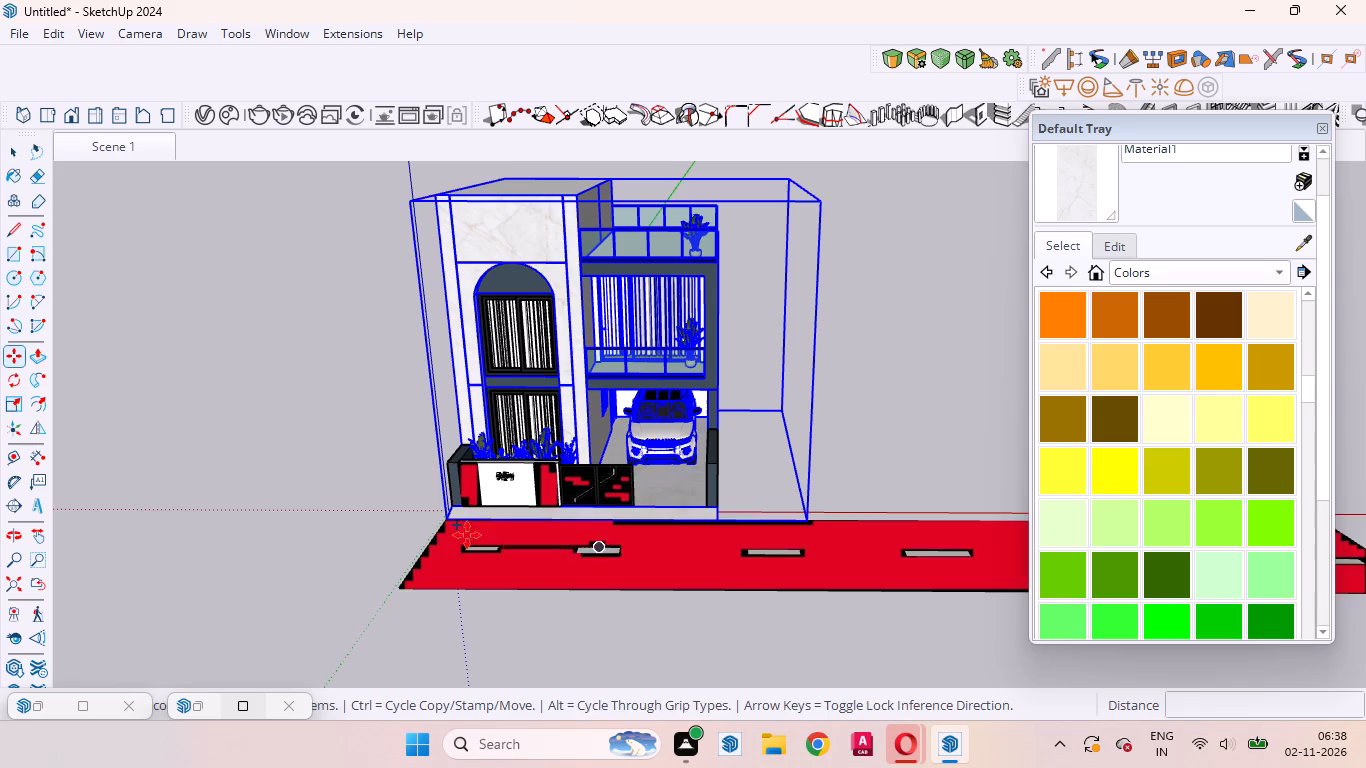
click(448, 517)
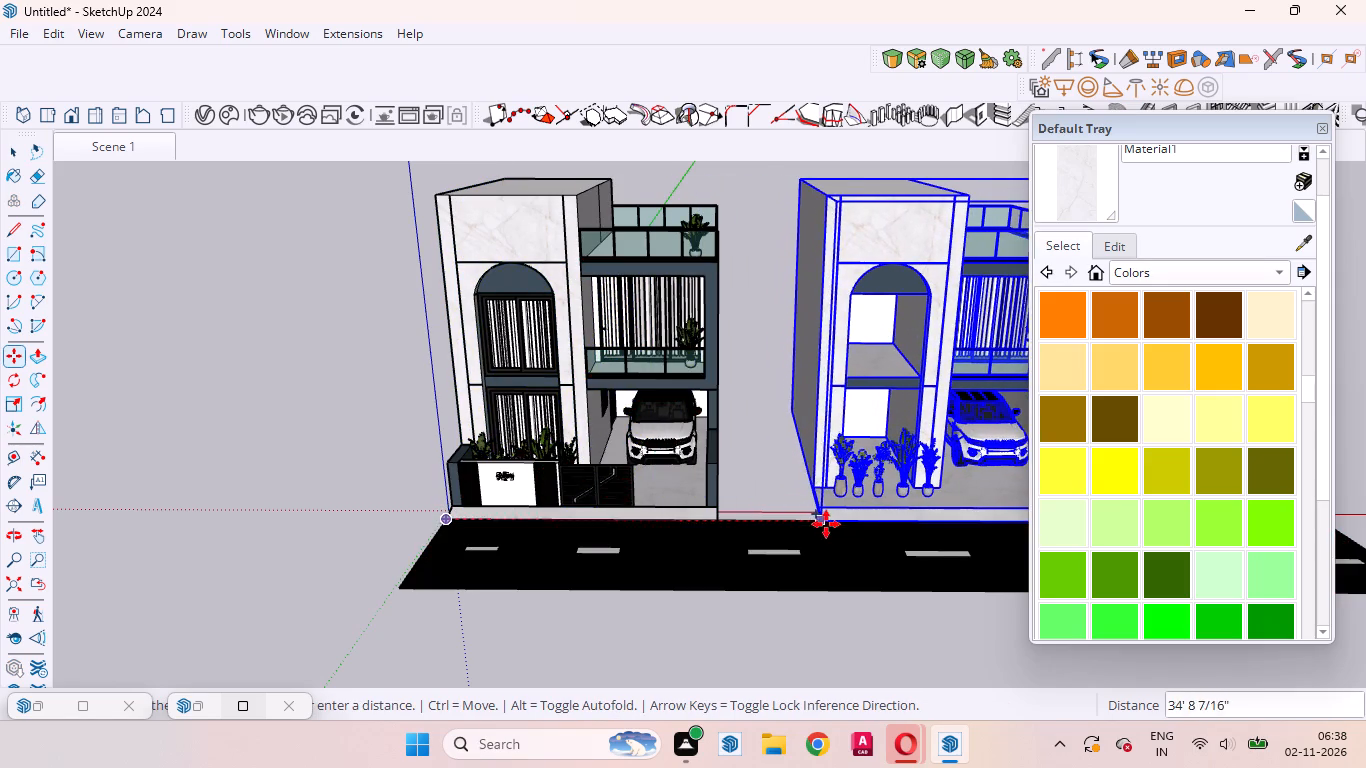
click(848, 524)
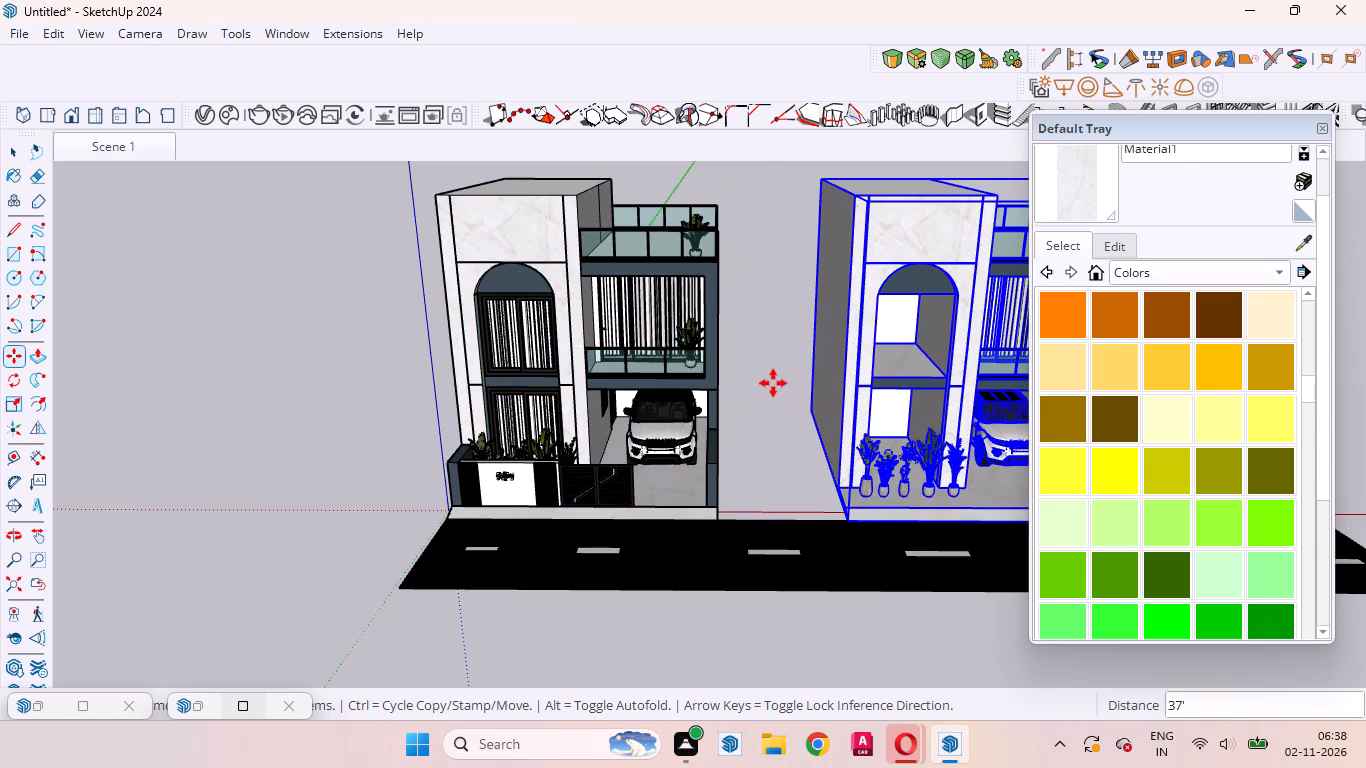
key(shift+asterisk)
key(3)
key(Return)
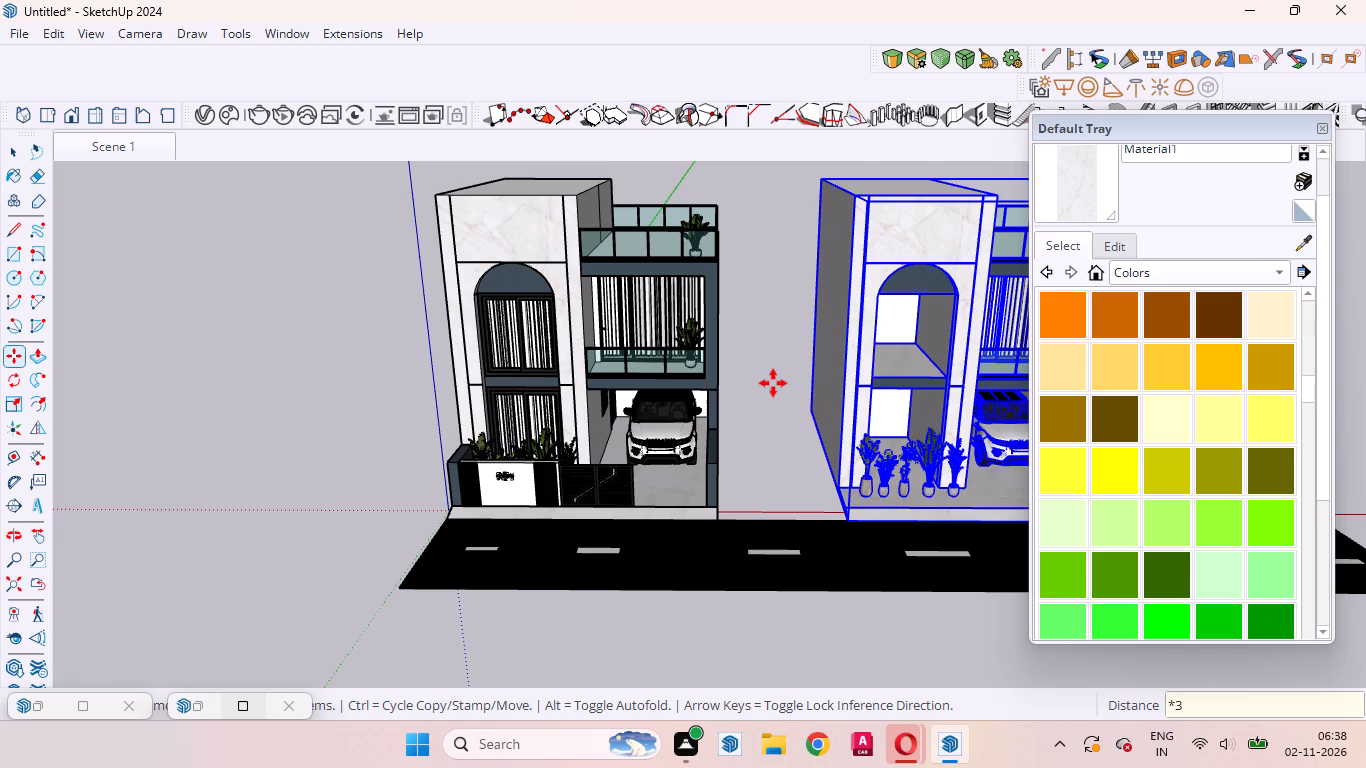
key(space)
scroll(681, 366, down, 3)
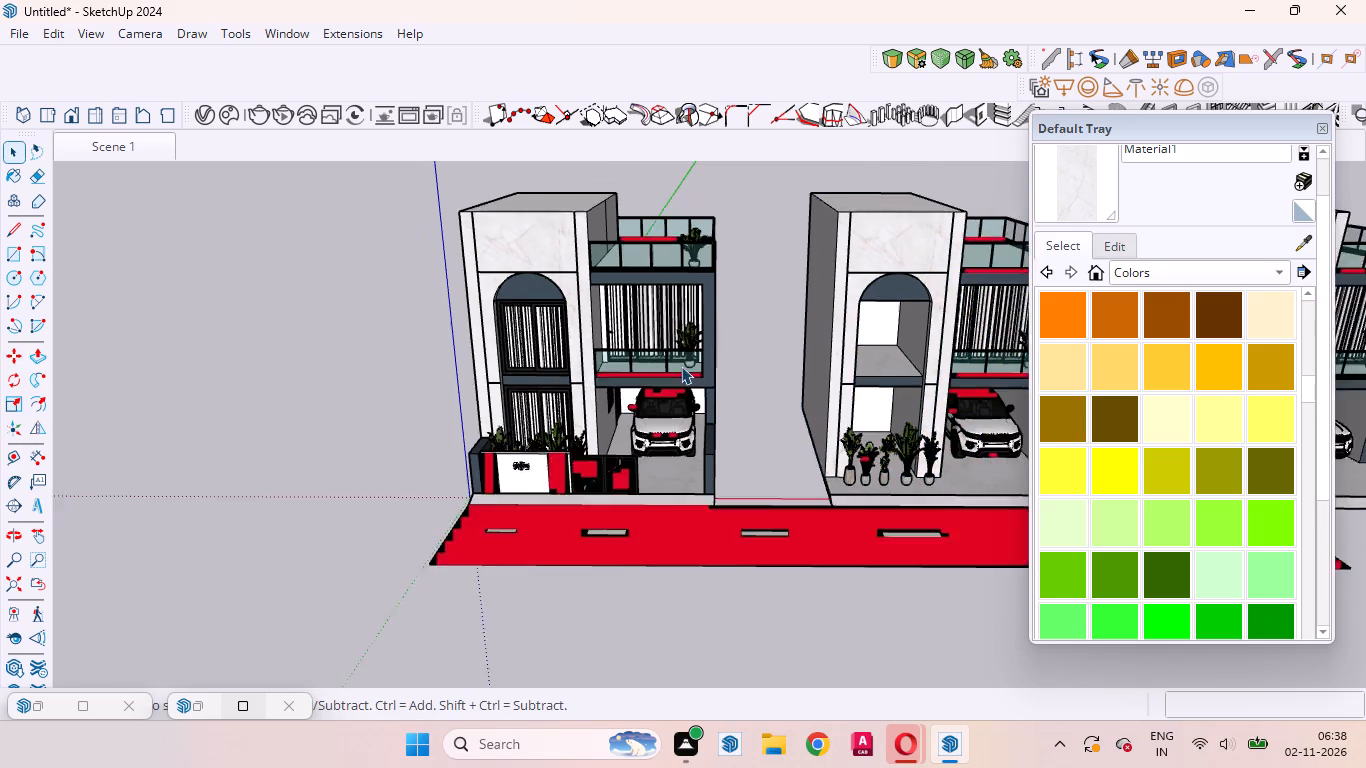
scroll(681, 366, down, 15)
scroll(818, 544, up, 10)
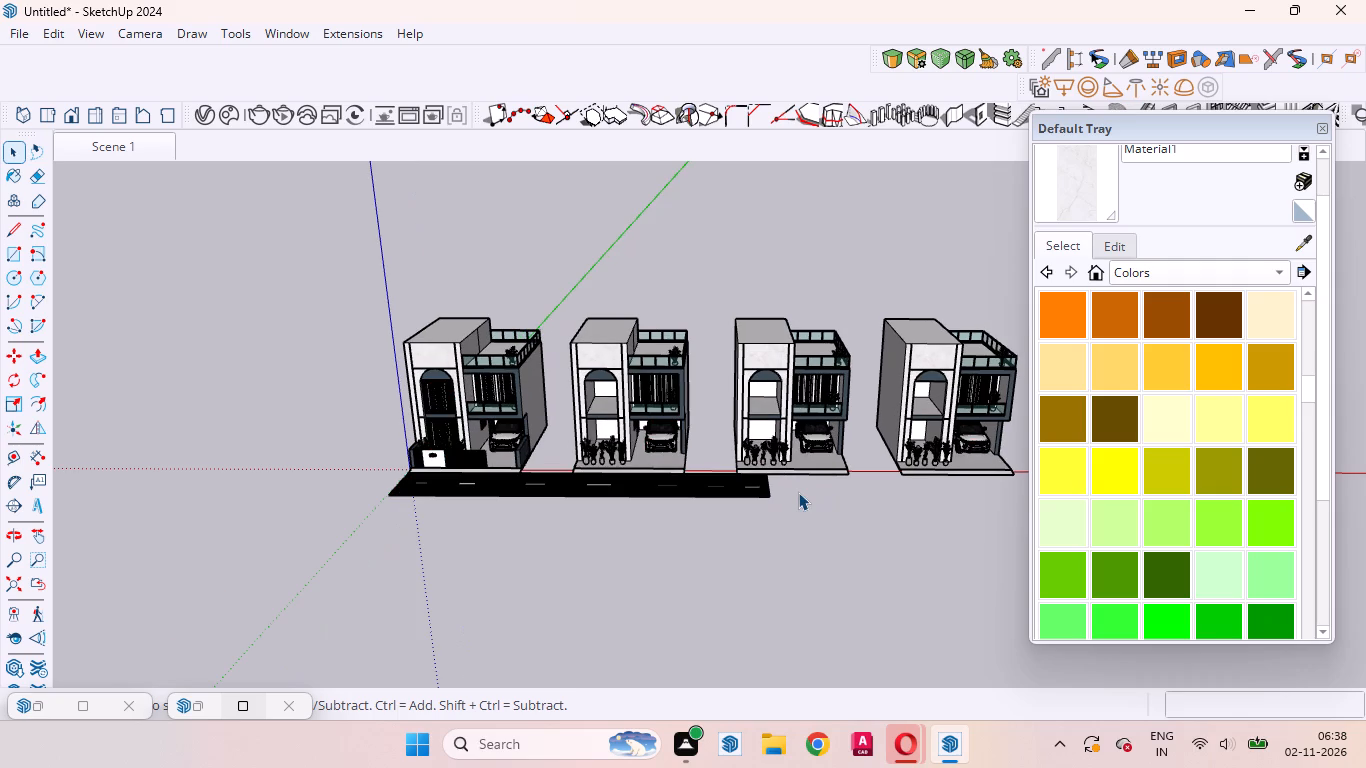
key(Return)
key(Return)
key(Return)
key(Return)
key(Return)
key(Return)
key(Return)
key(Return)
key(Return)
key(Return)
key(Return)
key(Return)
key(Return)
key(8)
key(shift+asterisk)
Copy the road from its outer corner 80' 6 3/4" along its length so the copy joins end to end with the original.
scroll(808, 504, down, 4)
key(space)
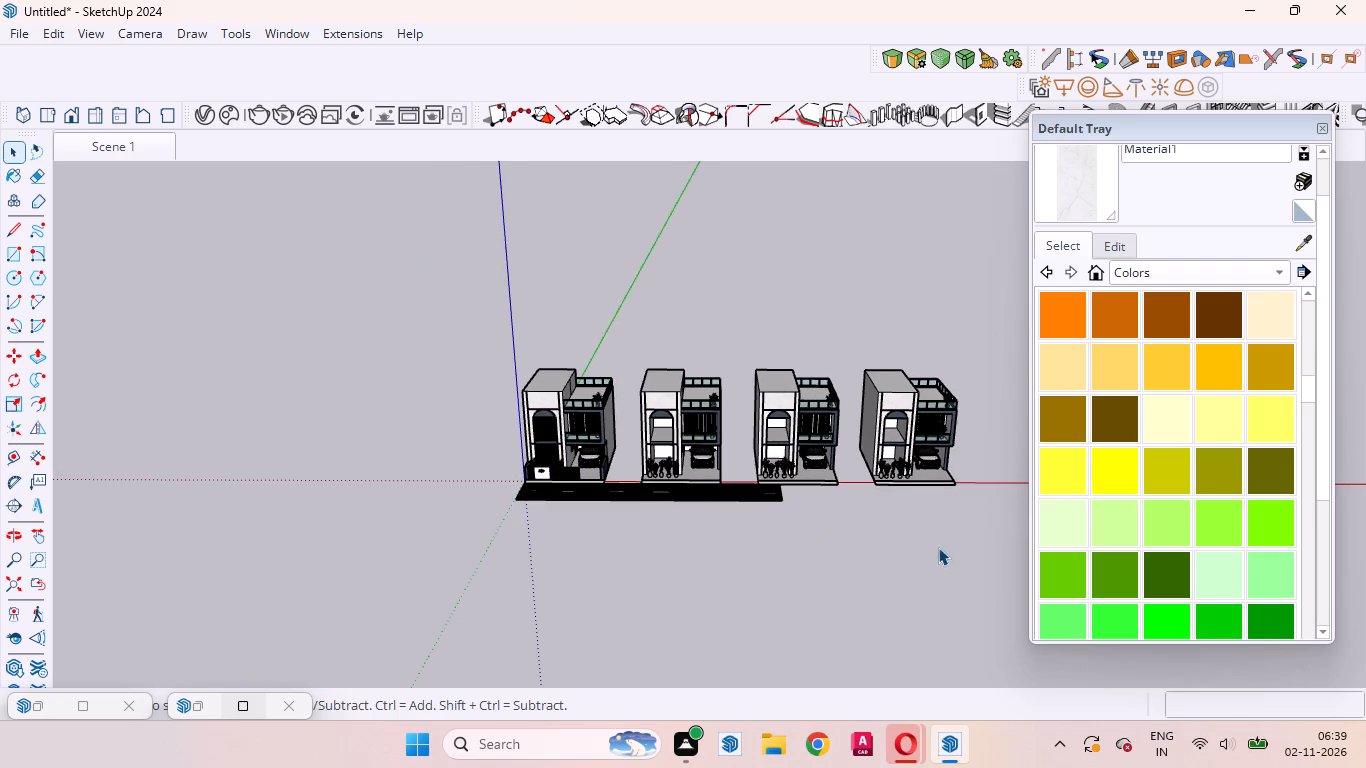
middle_drag(930, 567, 865, 744)
scroll(696, 471, up, 9)
click(640, 492)
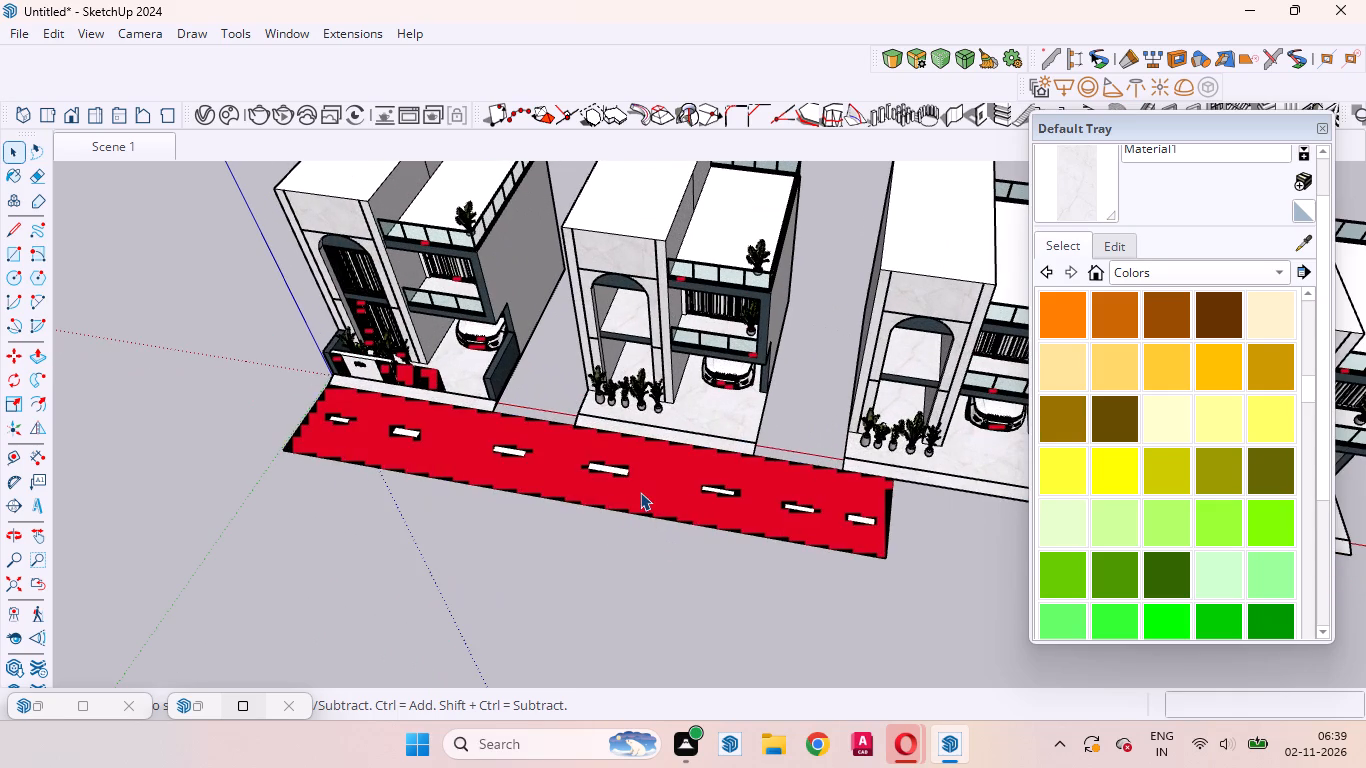
key(m)
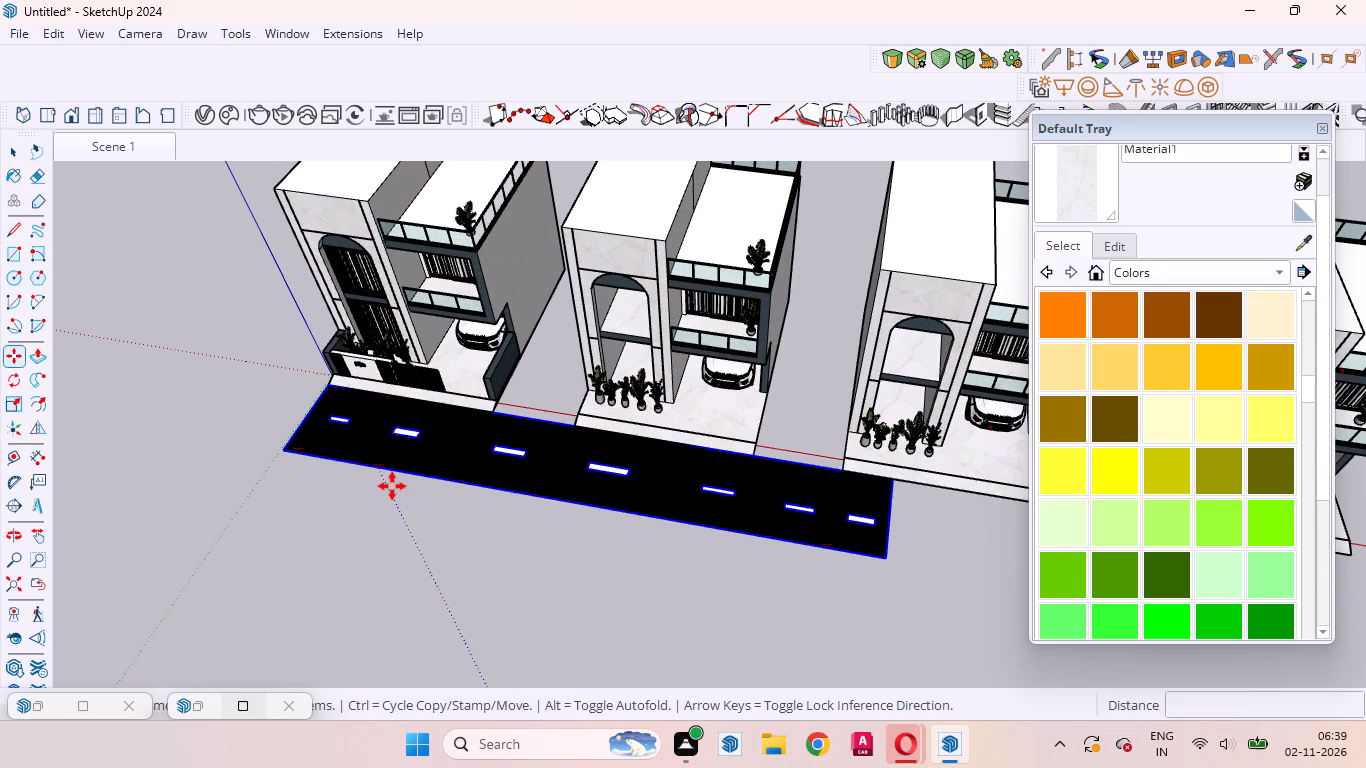
click(285, 450)
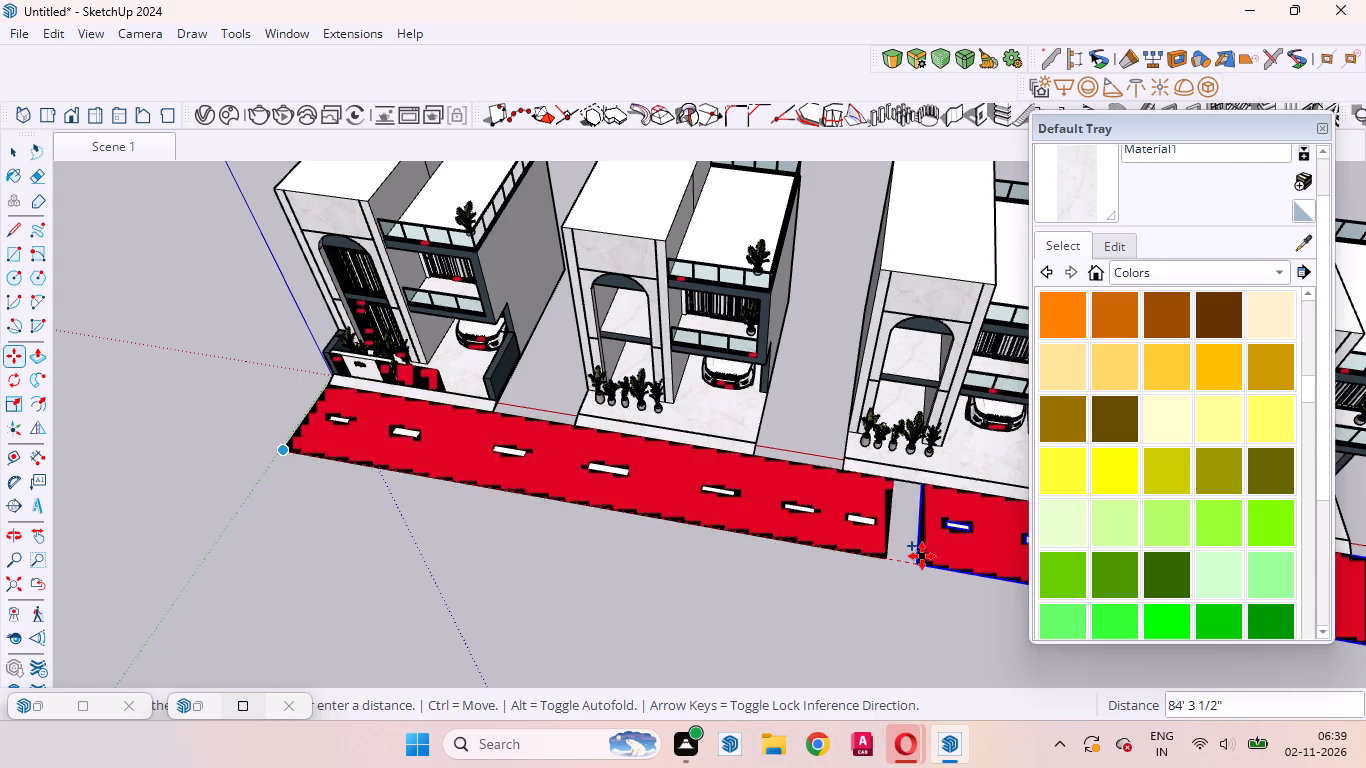
click(887, 555)
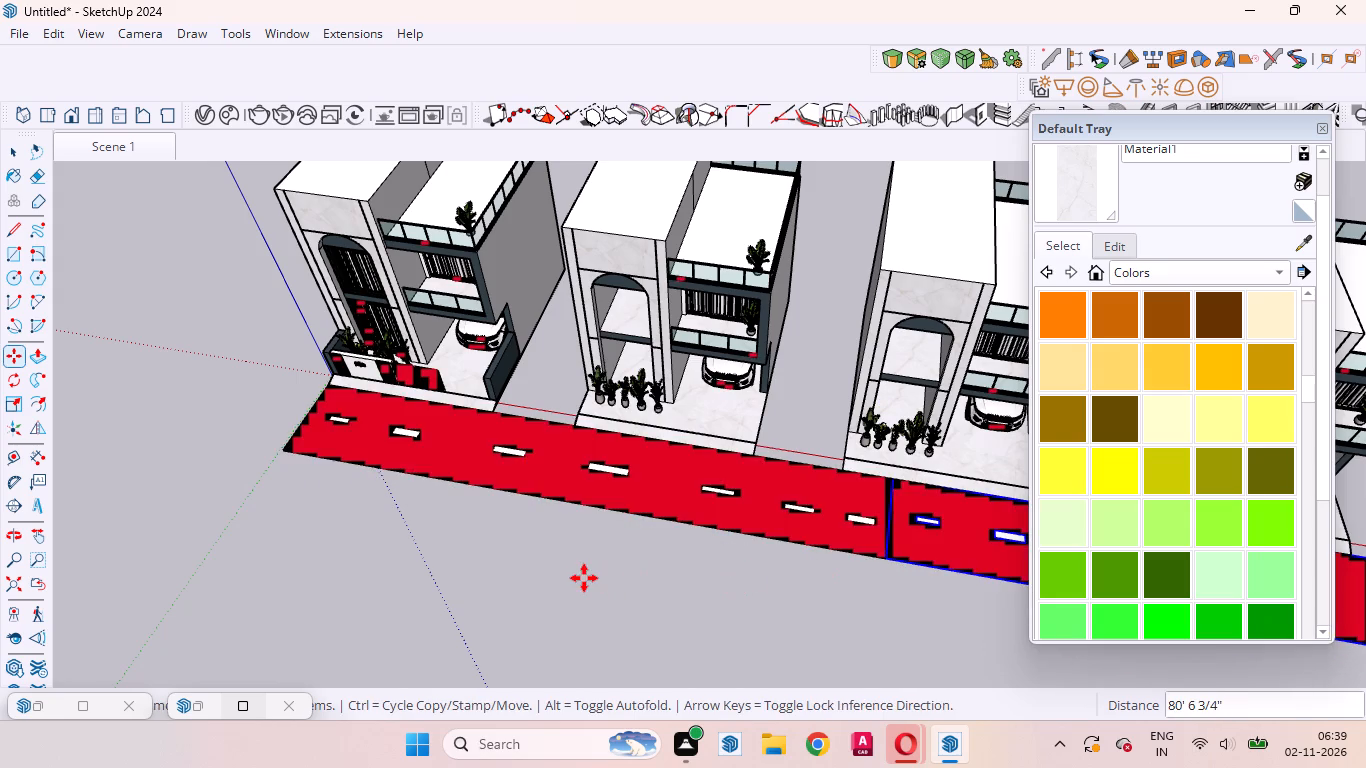
key(space)
click(575, 584)
Recall Scene 1 and review the row of houses along the extended road.
scroll(607, 592, up, 1)
middle_drag(662, 564, 854, 398)
scroll(526, 450, down, 10)
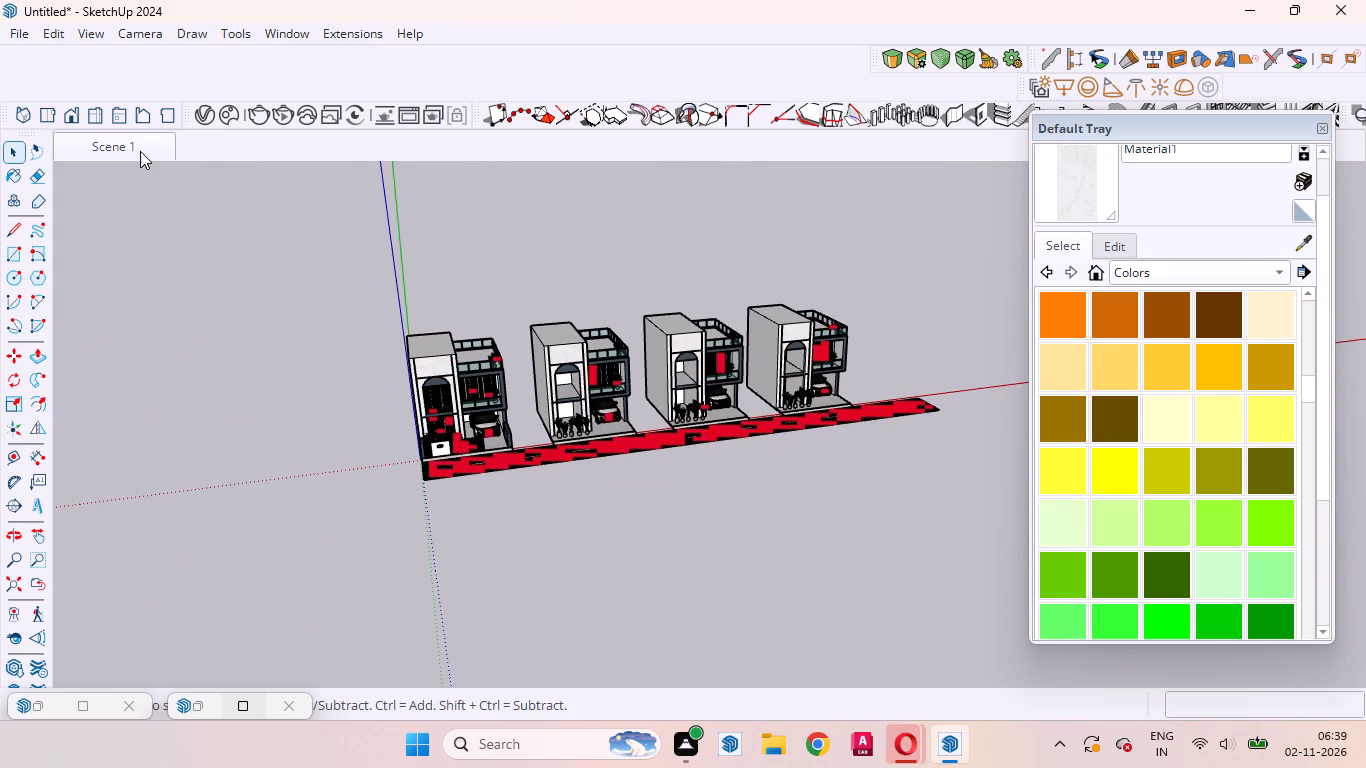
click(140, 151)
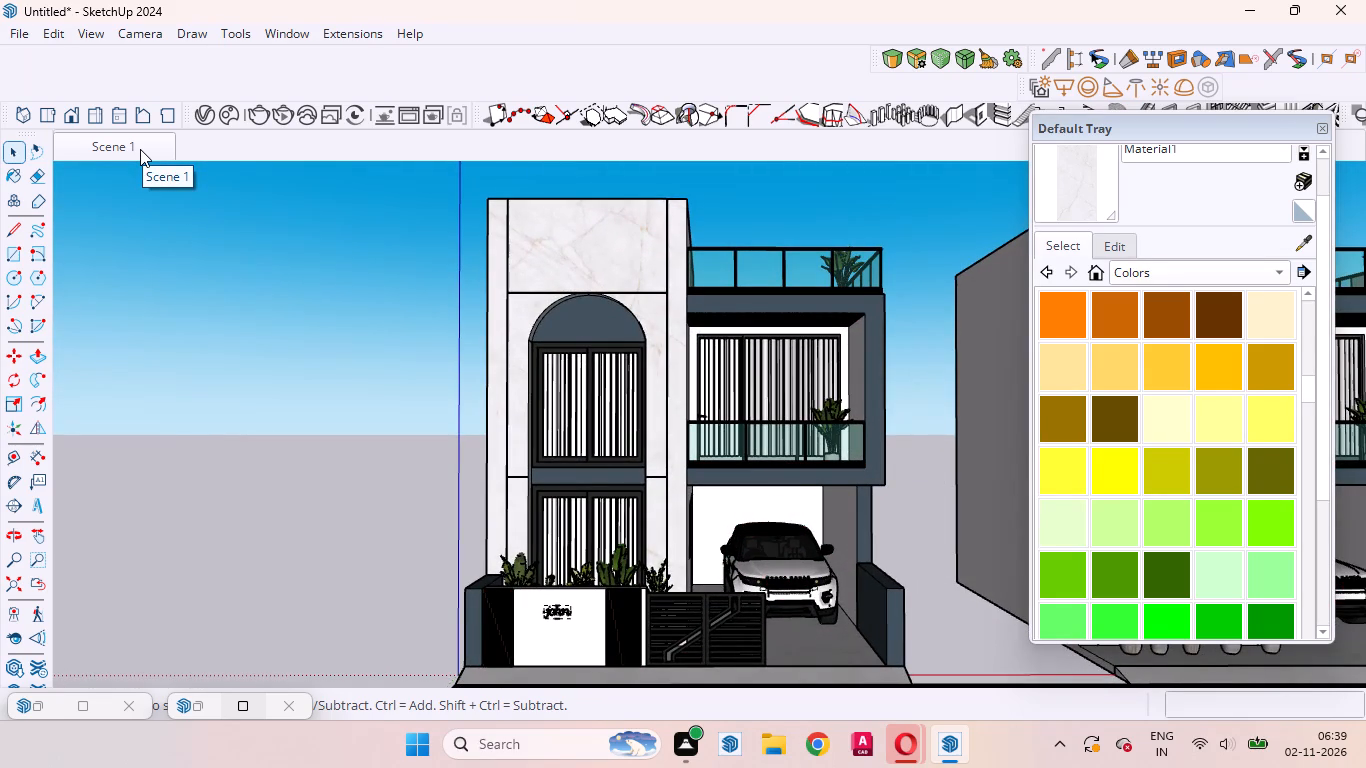
scroll(668, 412, down, 9)
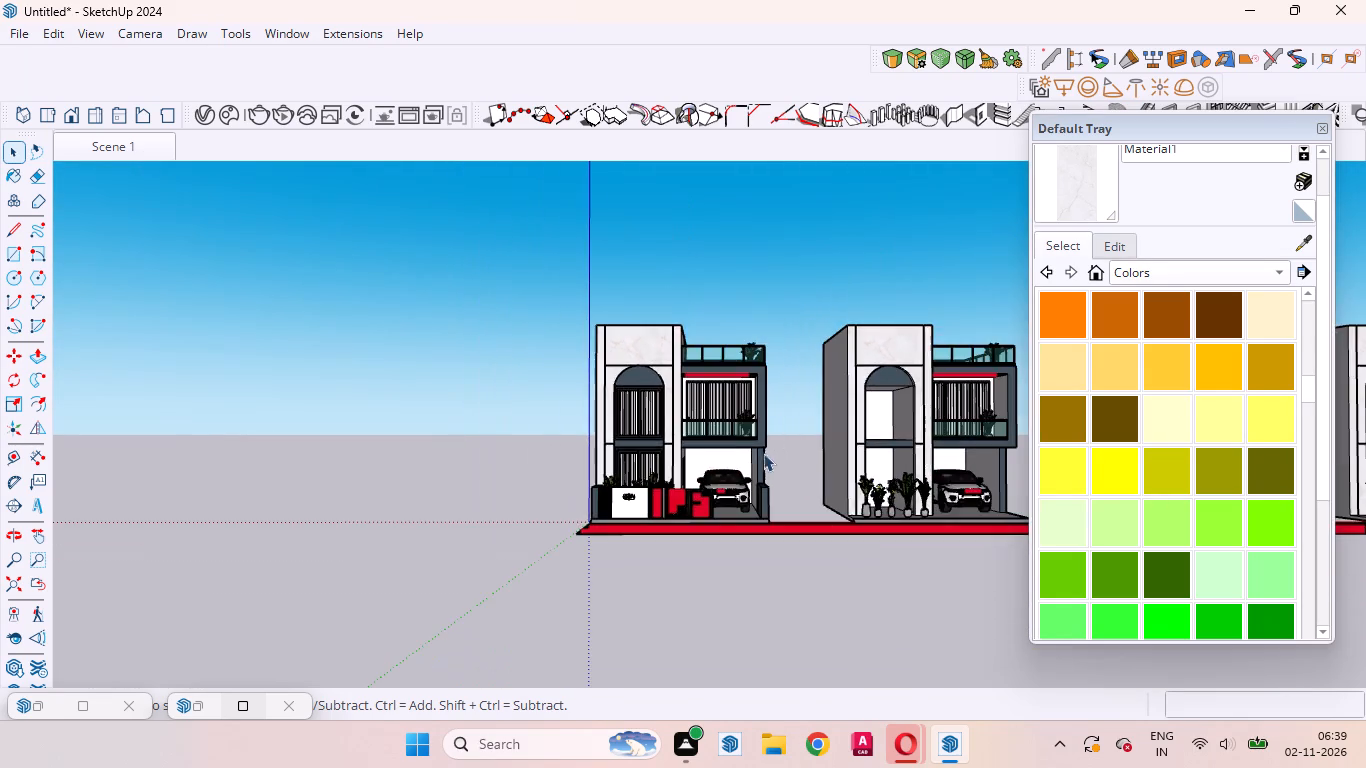
Make a new empty group with nothing selected.
middle_drag(779, 481, 102, 738)
scroll(688, 576, up, 4)
middle_drag(773, 576, 766, 587)
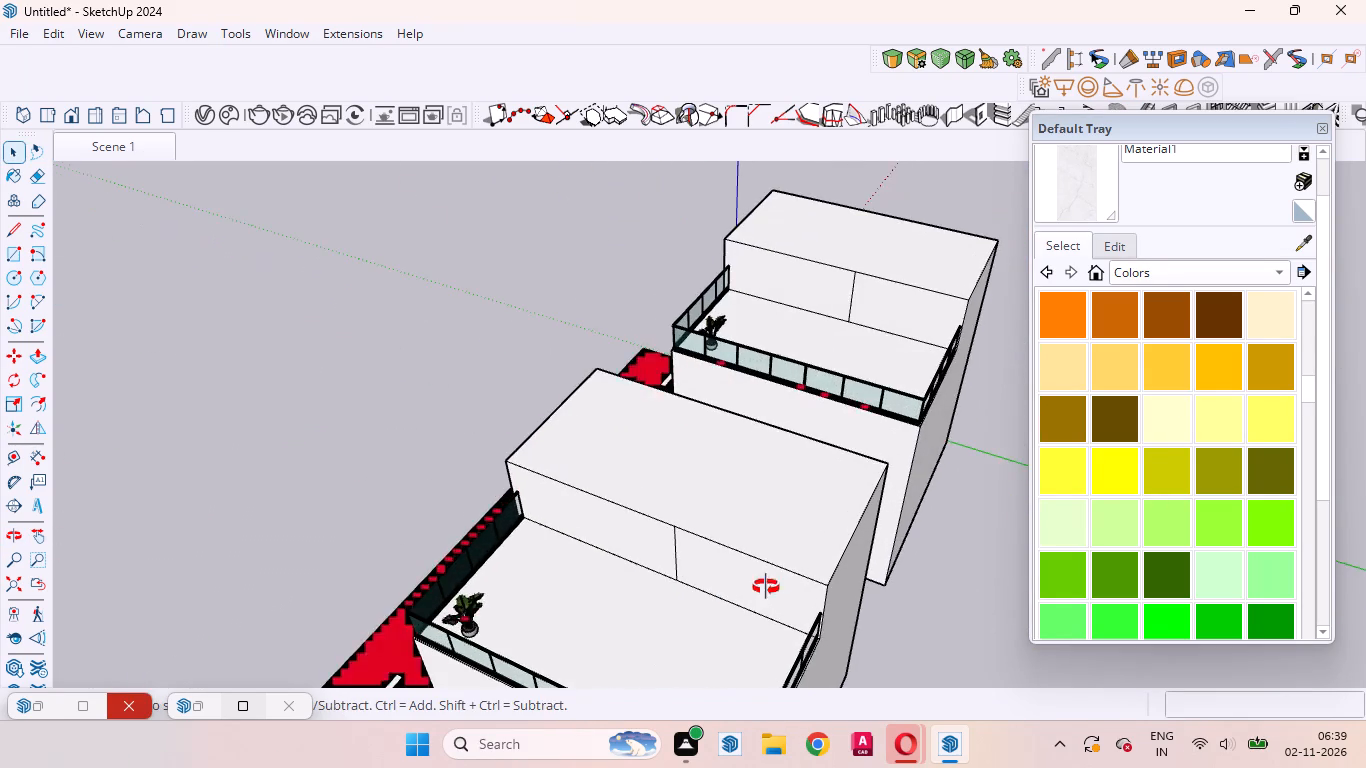
middle_drag(766, 587, 318, 637)
scroll(316, 588, up, 1)
scroll(446, 483, down, 5)
right_click(471, 619)
click(525, 678)
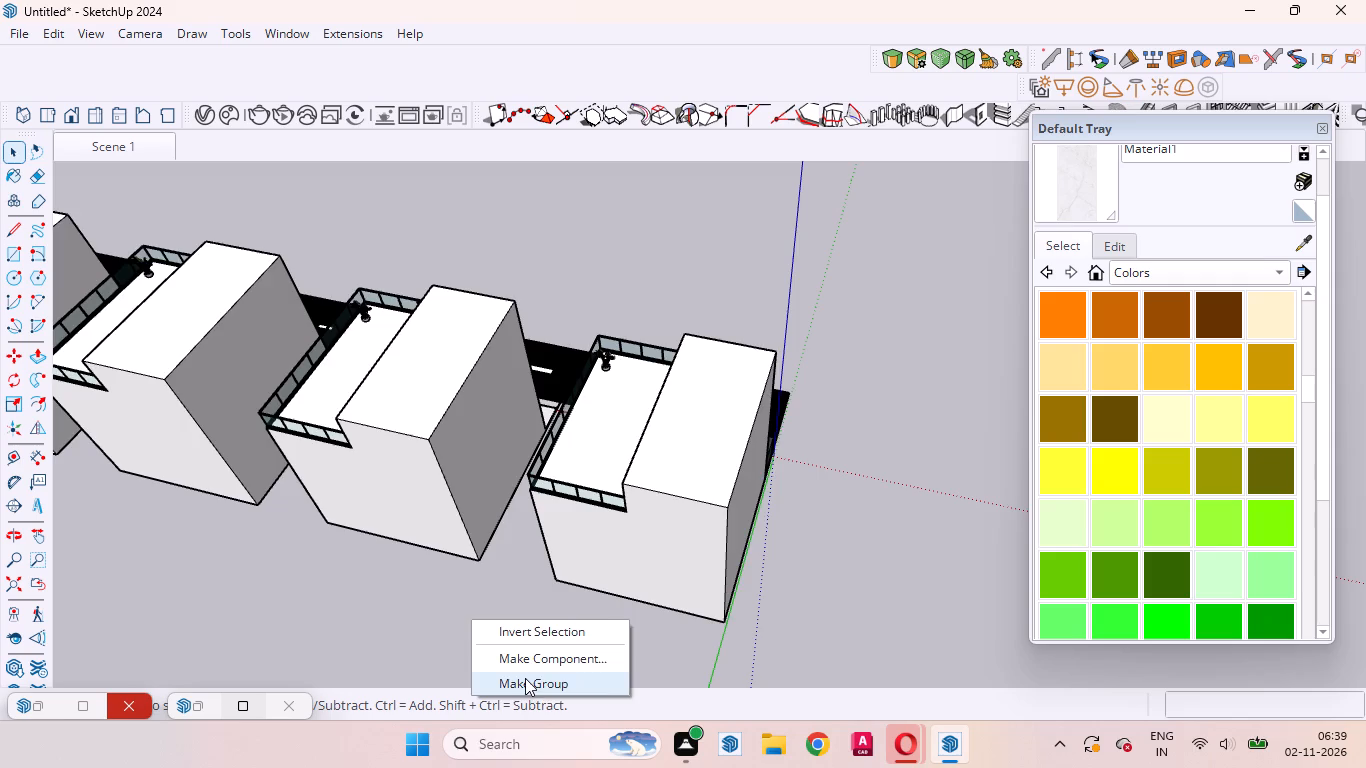
Draw a 31' 10" by 12' ground rectangle between the first two houses, from the road edge to the second house's rear corner.
scroll(501, 645, up, 6)
middle_drag(484, 642, 700, 567)
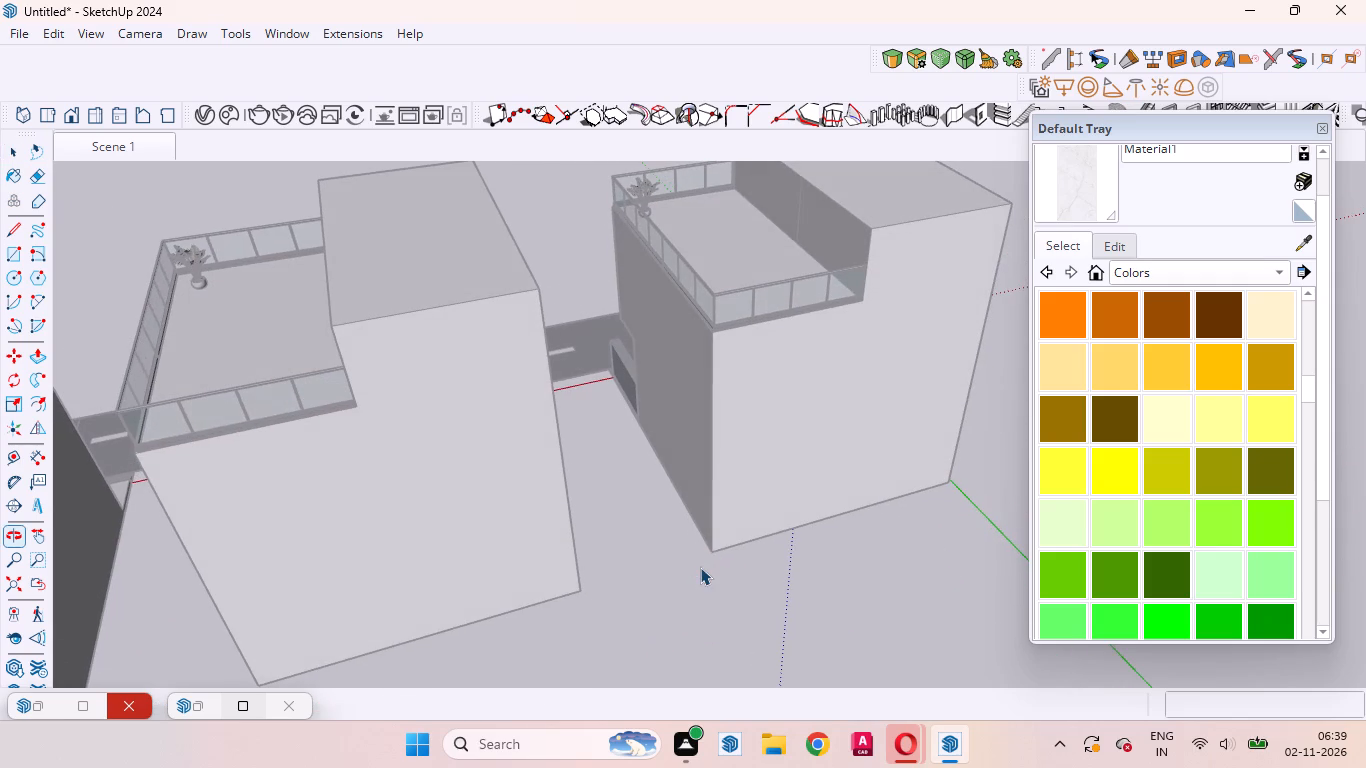
key(r)
scroll(587, 360, up, 10)
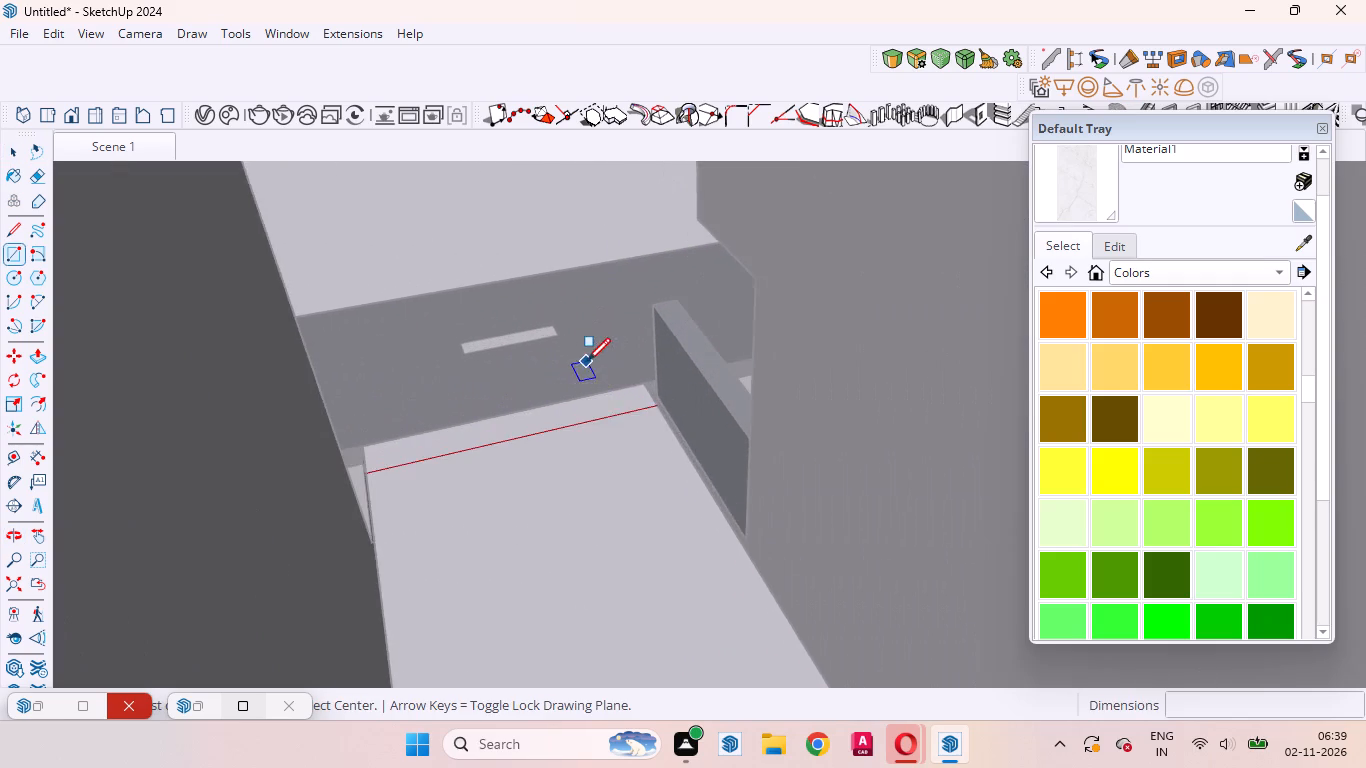
scroll(587, 361, up, 20)
scroll(587, 361, up, 16)
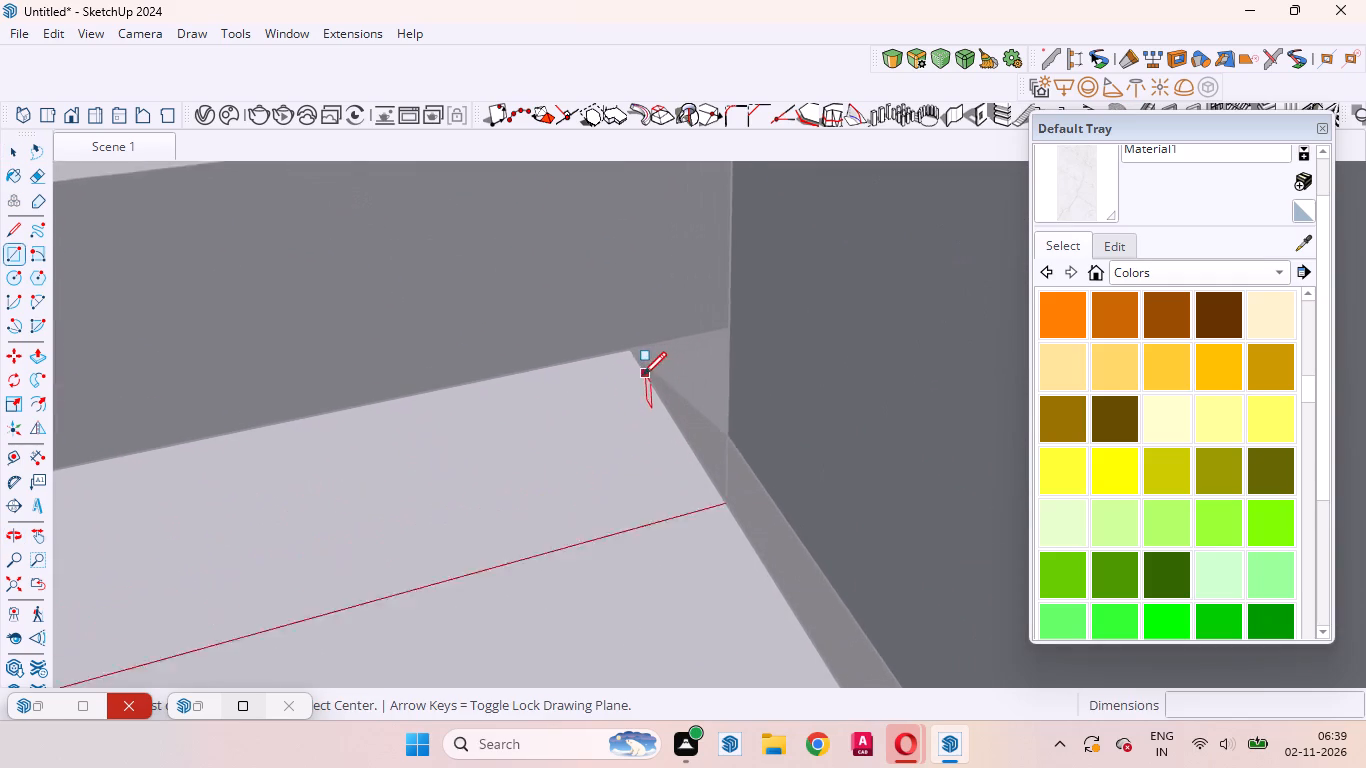
scroll(643, 375, up, 2)
click(625, 338)
scroll(554, 538, down, 4)
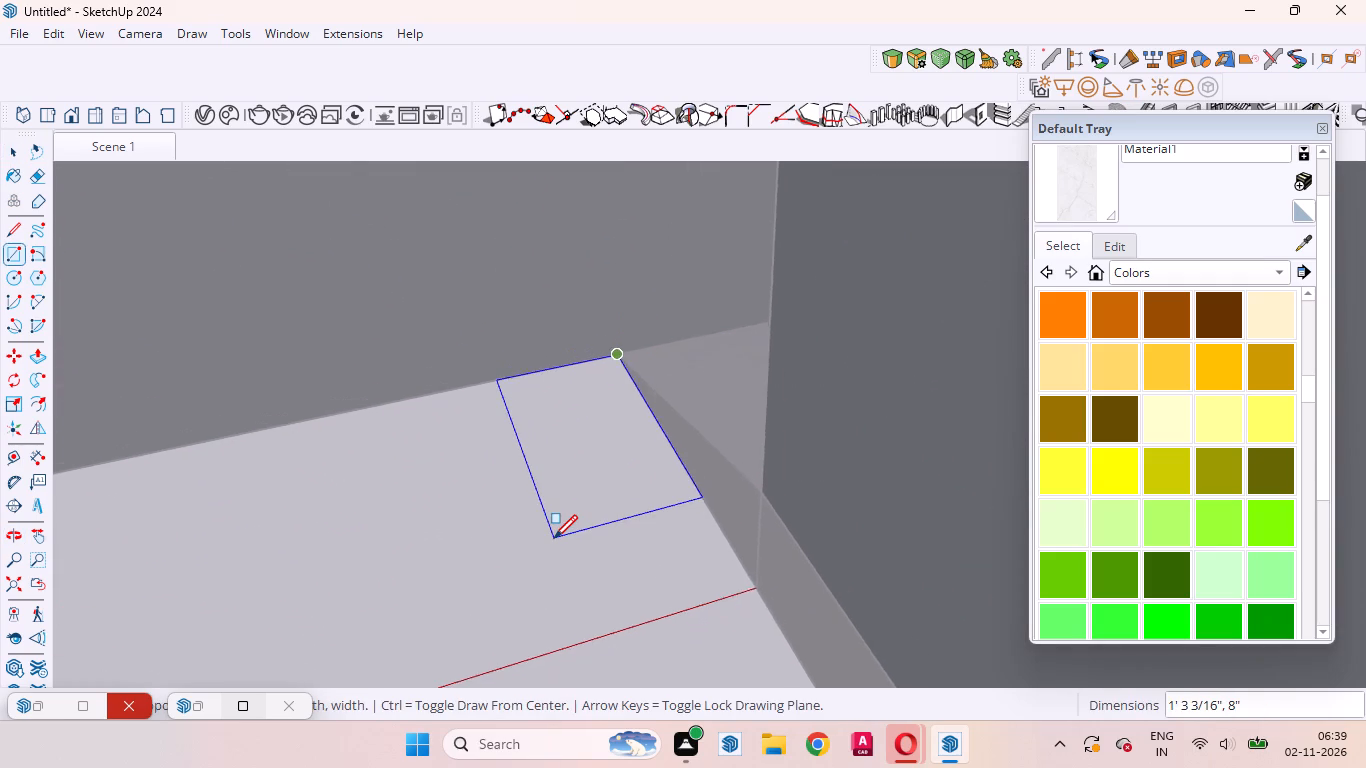
scroll(554, 538, down, 20)
scroll(554, 538, down, 18)
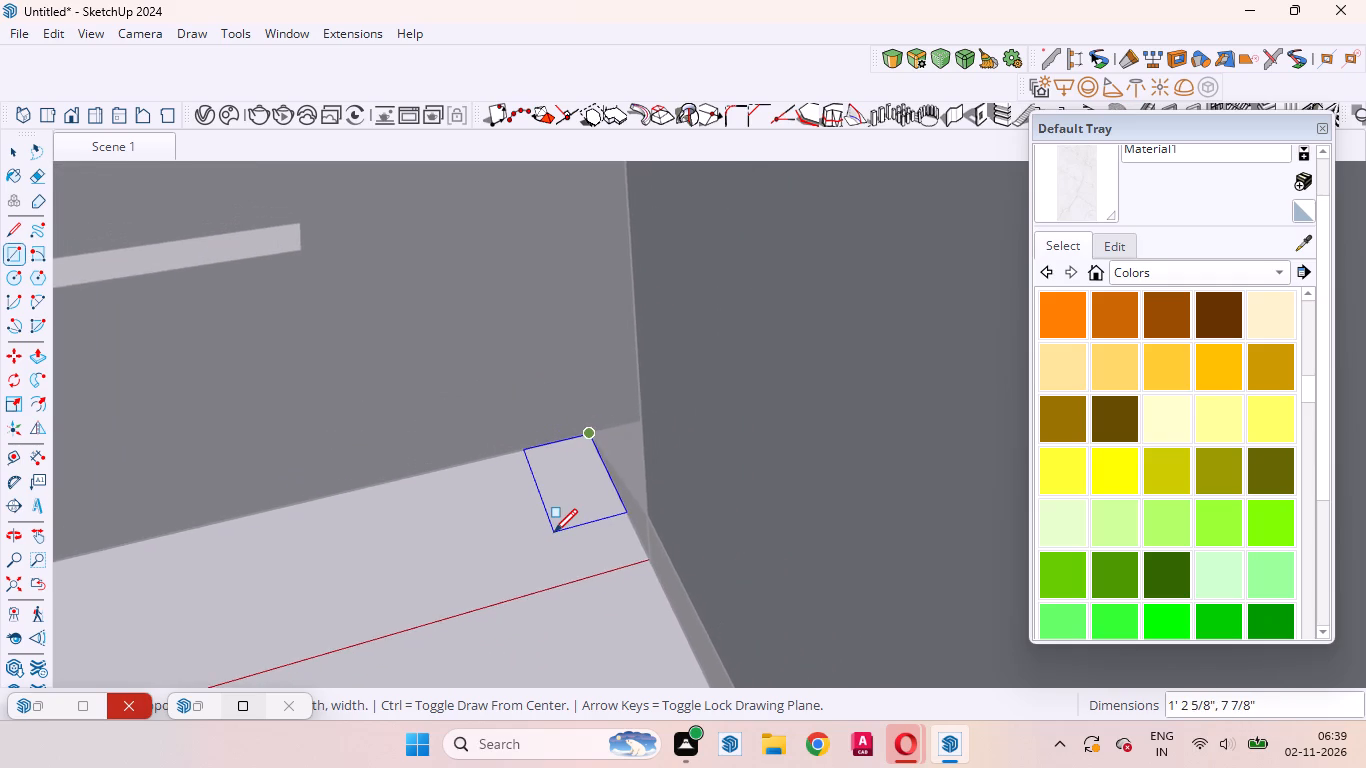
scroll(554, 532, down, 20)
scroll(554, 532, down, 18)
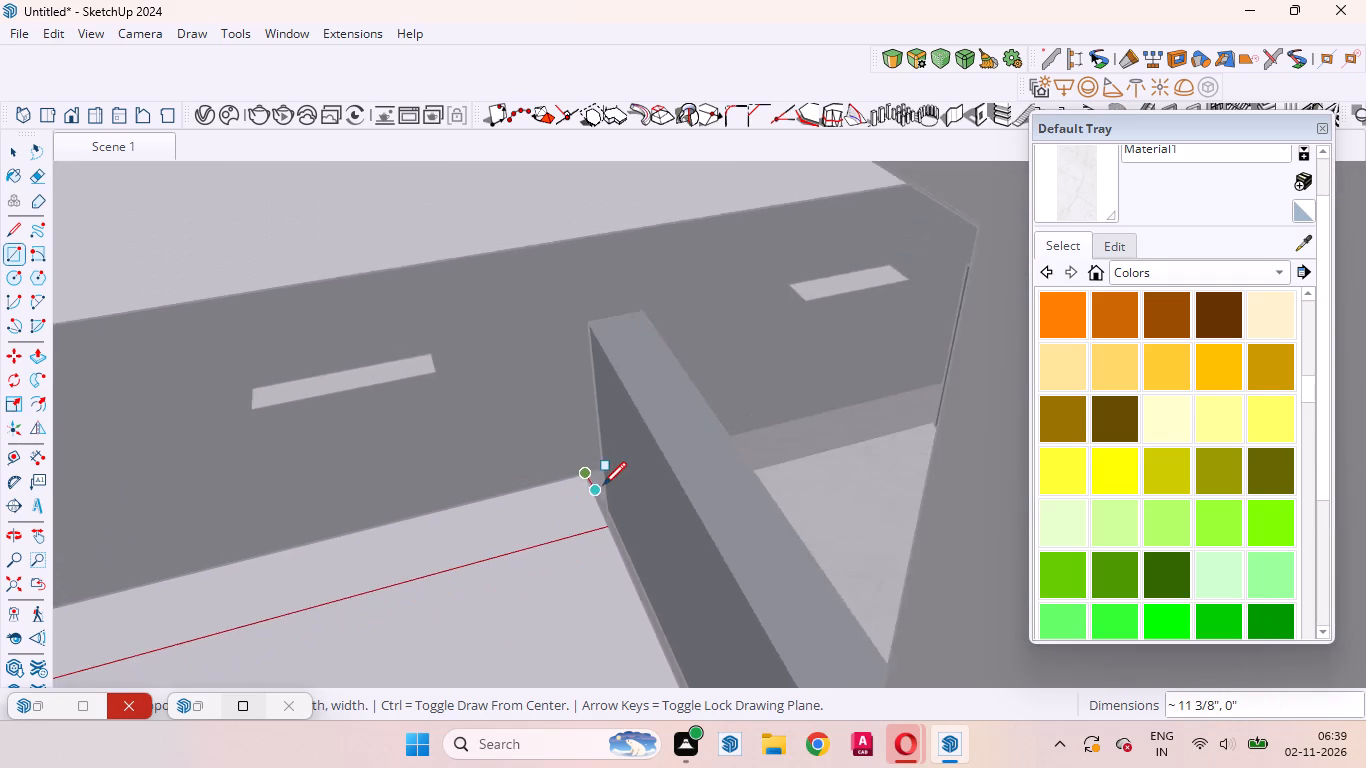
scroll(603, 485, down, 20)
scroll(608, 479, down, 6)
scroll(603, 597, up, 3)
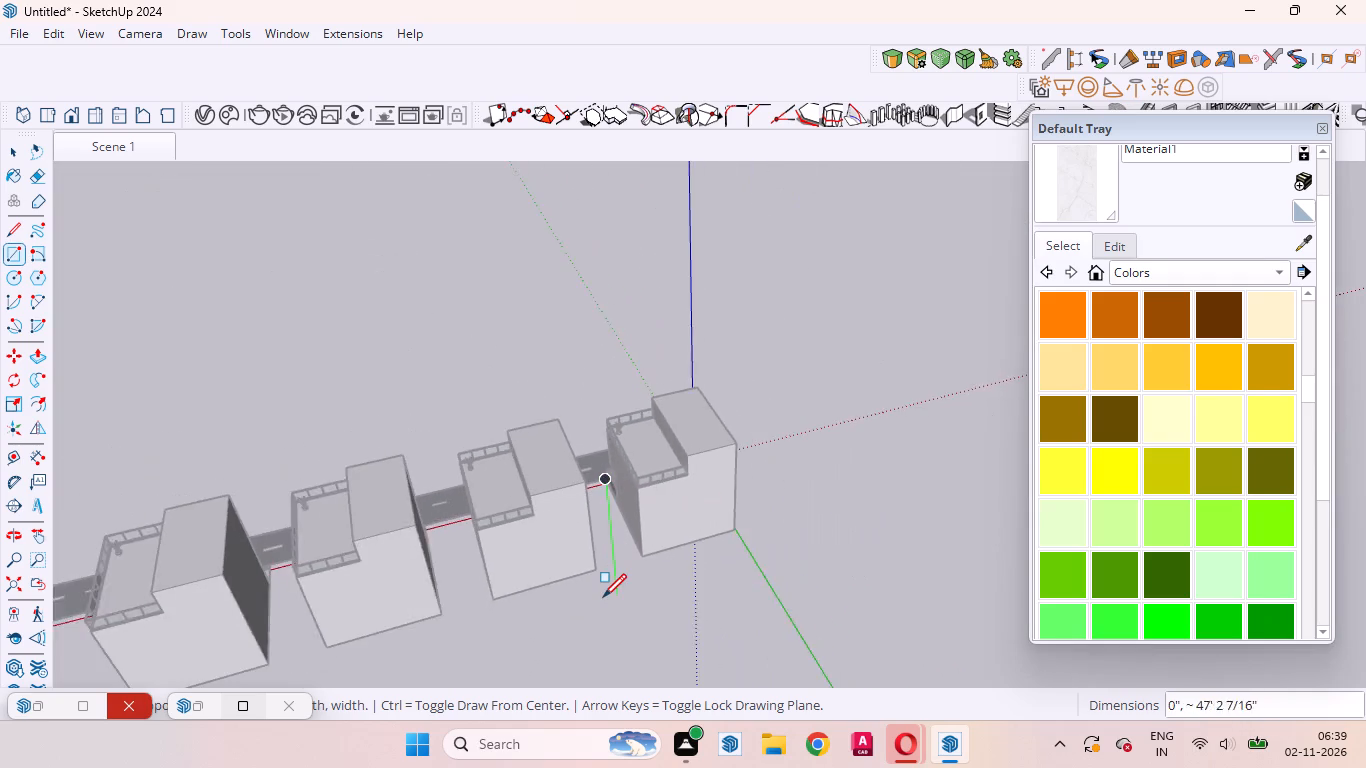
scroll(603, 597, up, 18)
scroll(591, 539, up, 5)
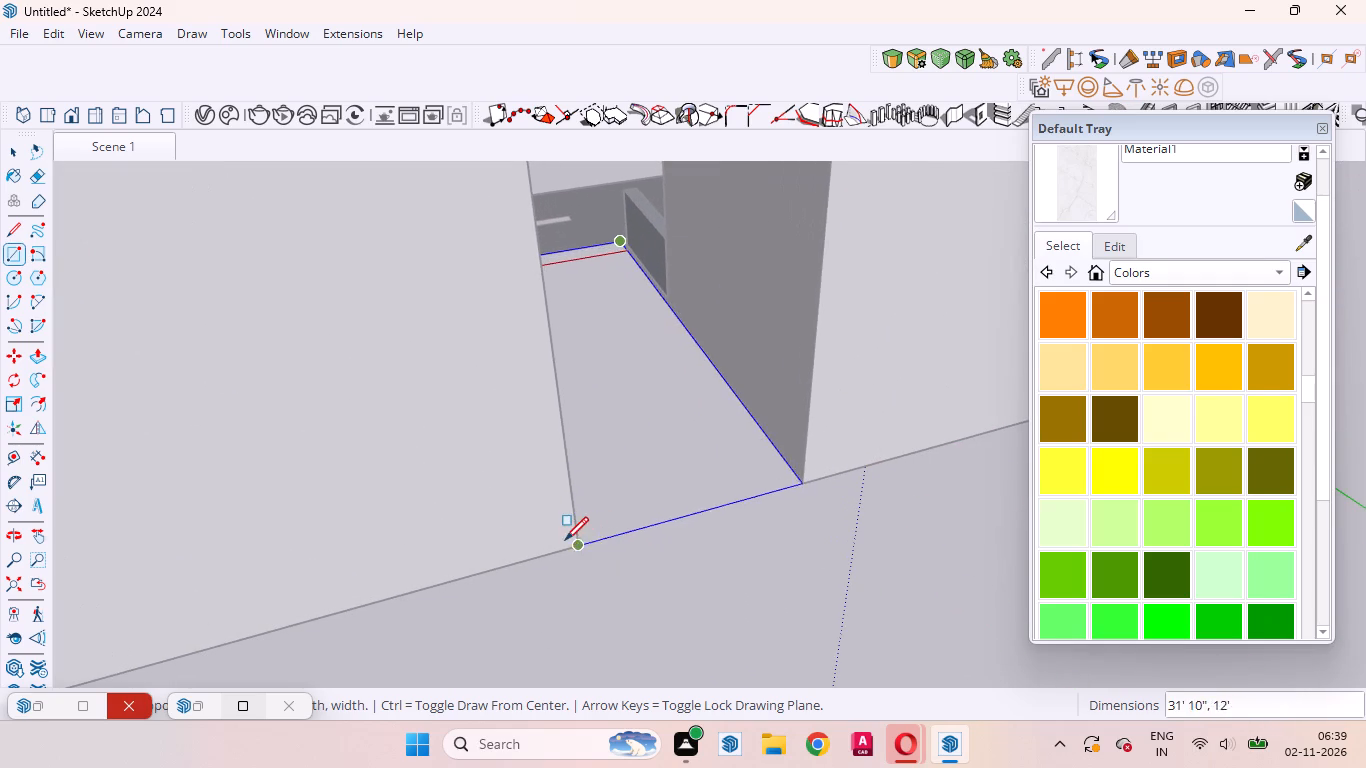
click(579, 541)
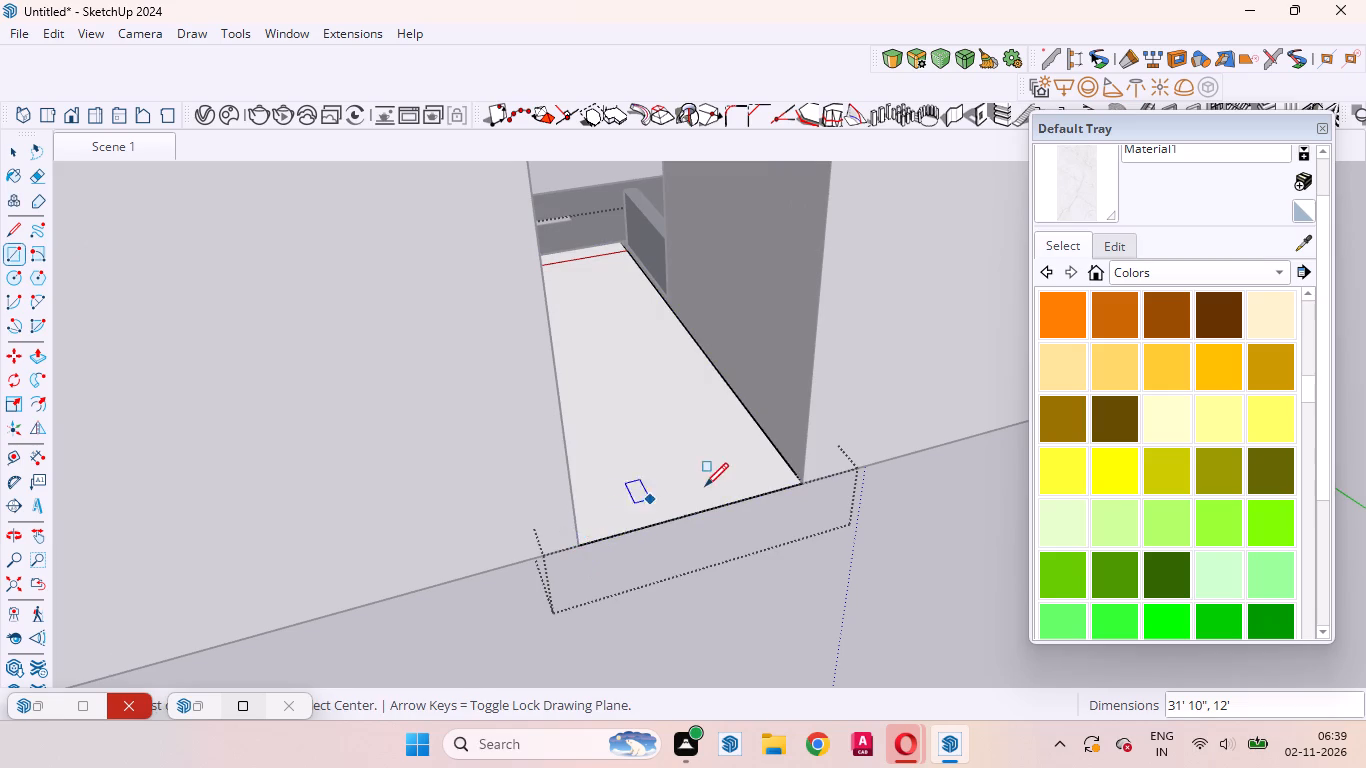
Paint the new ground rectangle with Grass Dark Green from the Landscaping, Fencing and Vegetation materials and close the group.
click(1284, 264)
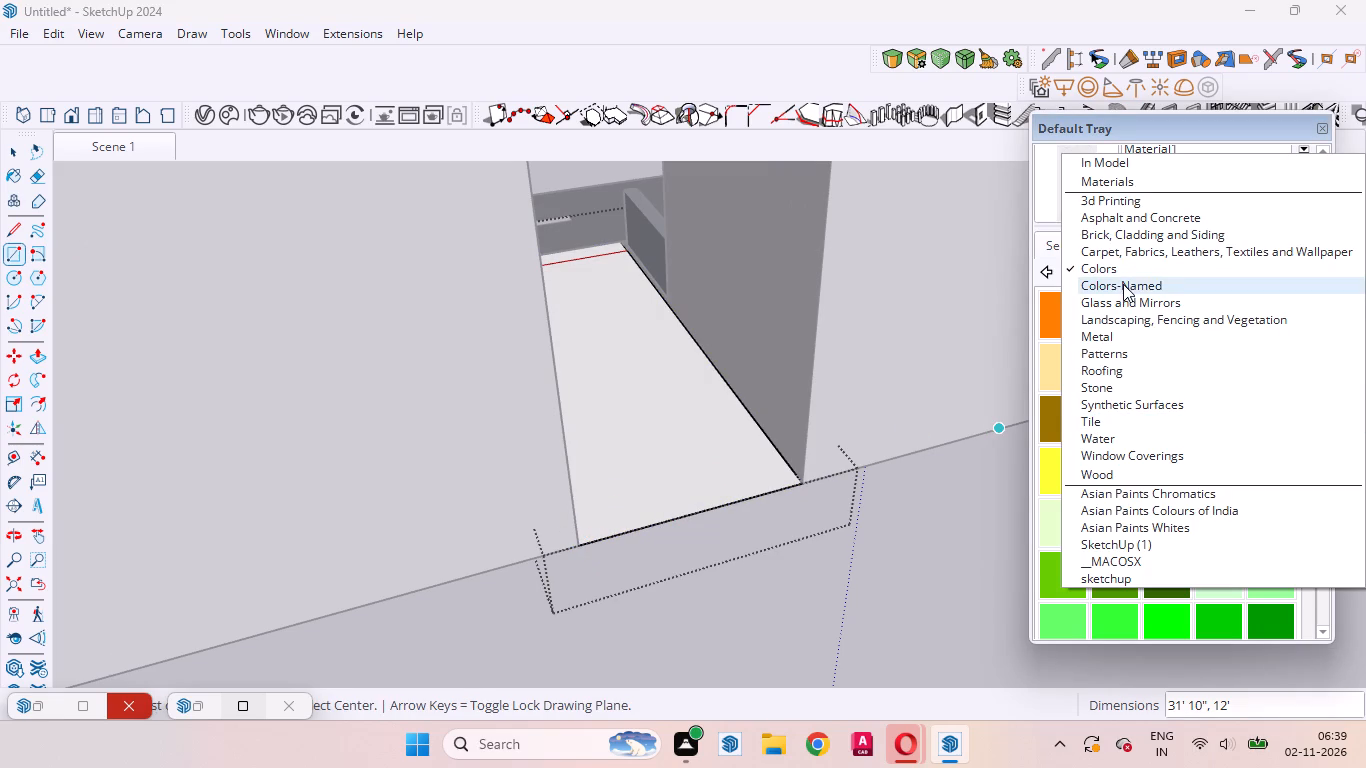
click(1133, 320)
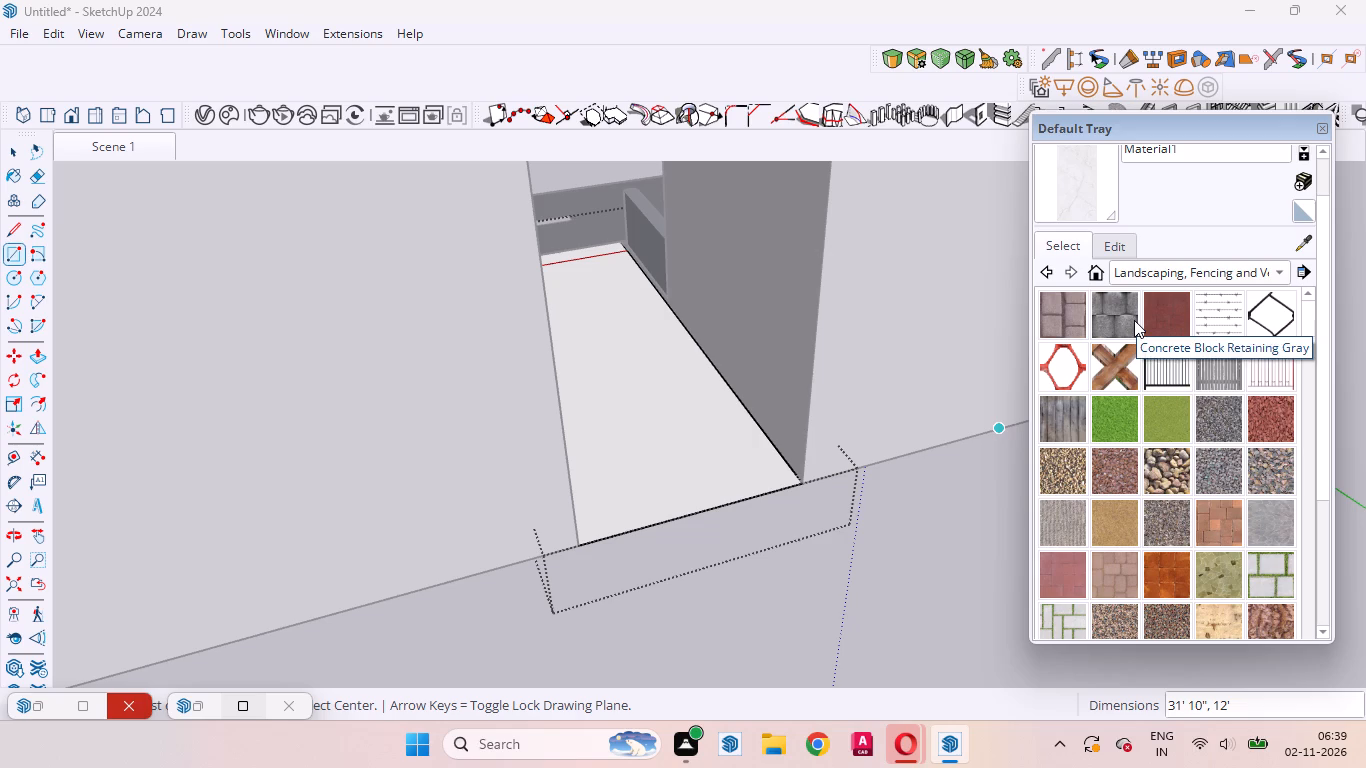
click(1119, 419)
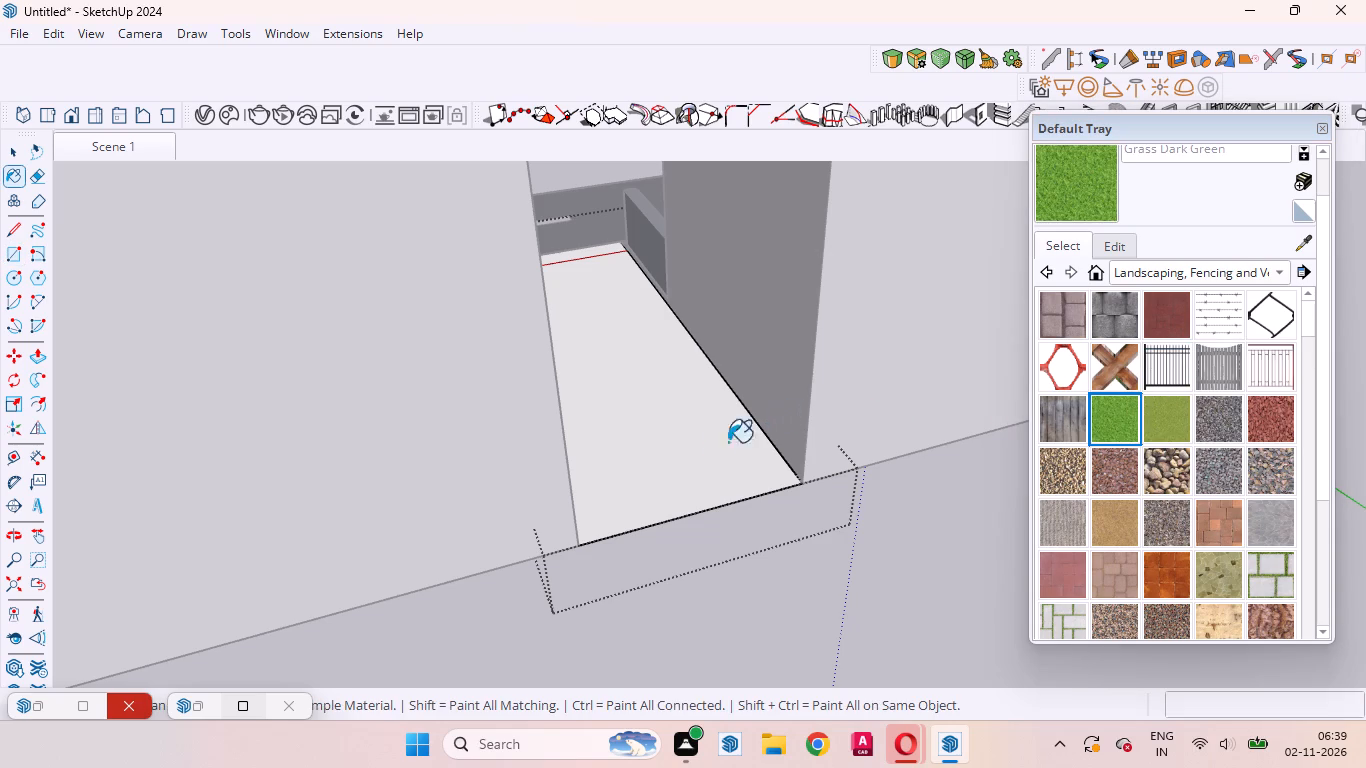
click(690, 457)
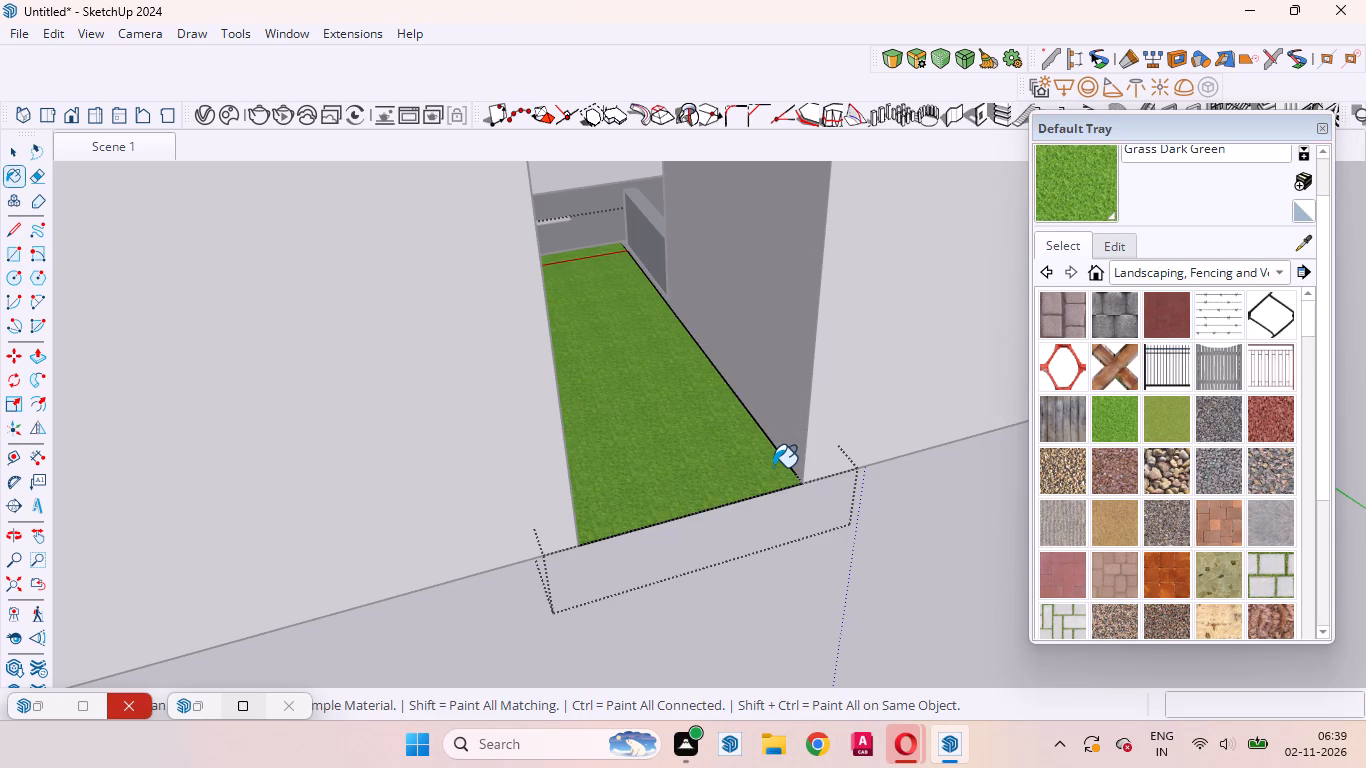
scroll(871, 488, down, 5)
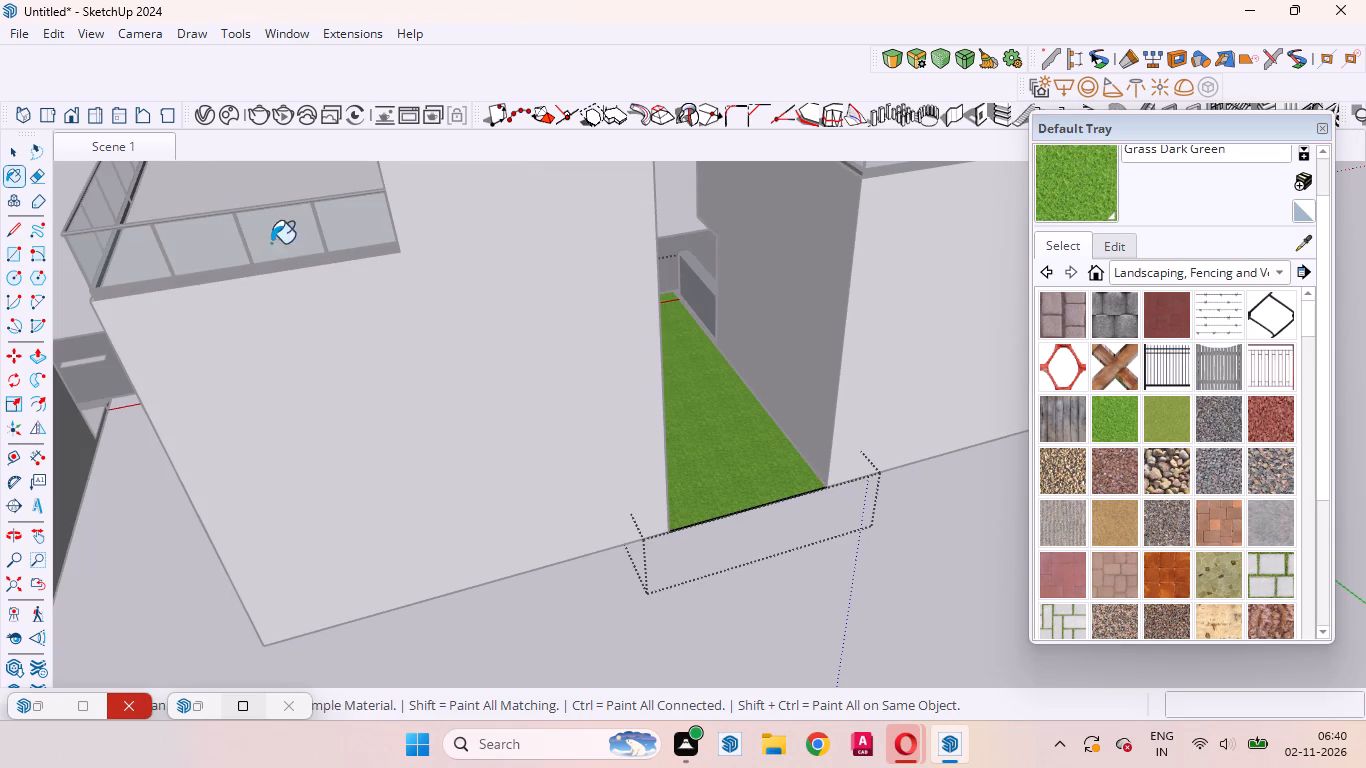
click(6, 154)
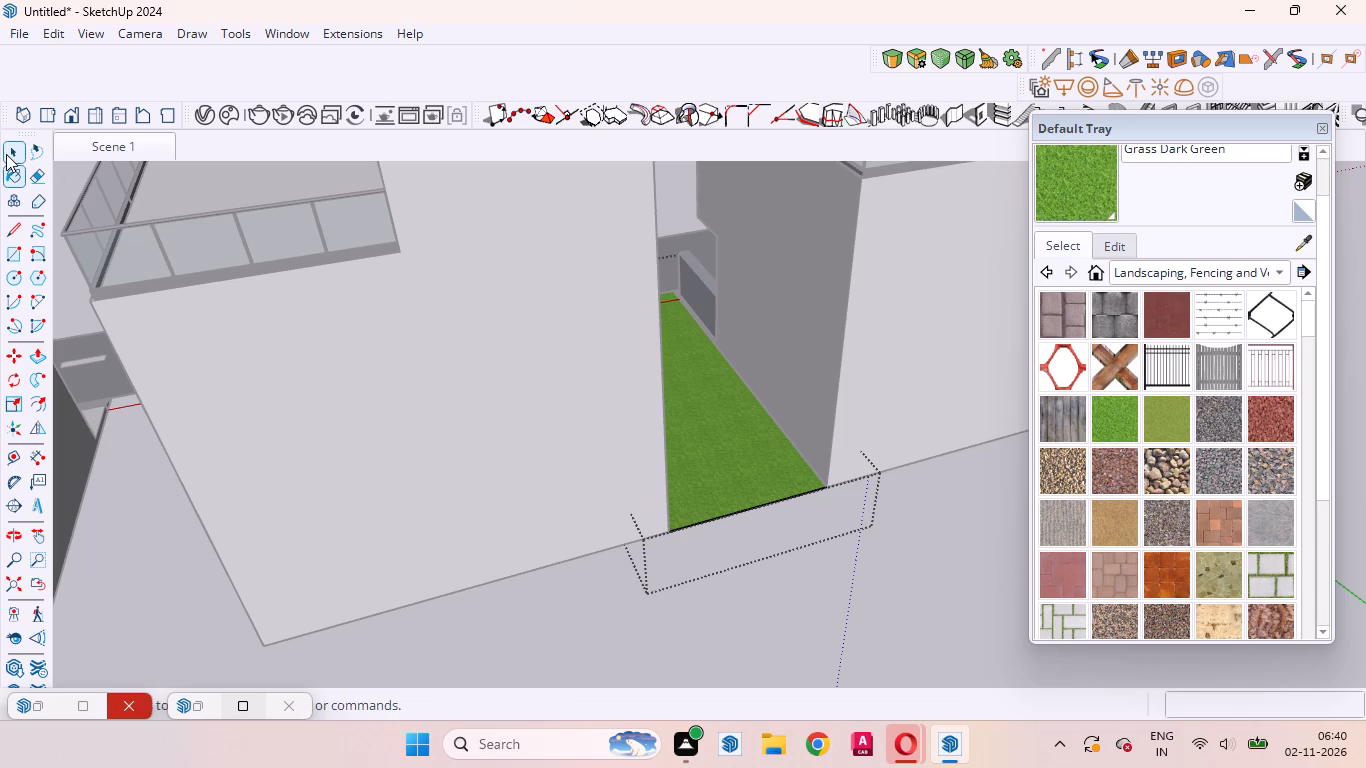
scroll(701, 387, down, 15)
click(678, 487)
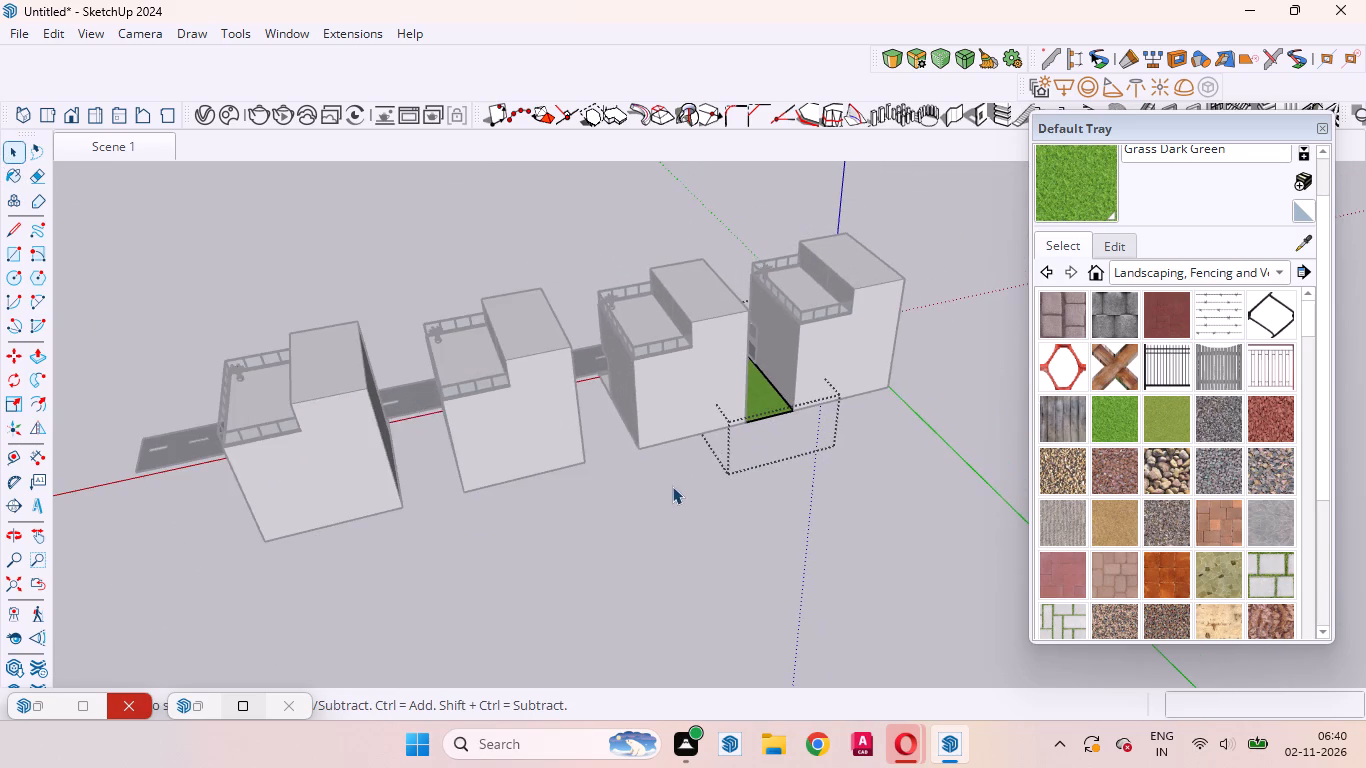
Copy the grass group 37' along the row from its rear corner into the gap between the second and third houses.
scroll(780, 405, up, 4)
scroll(588, 432, up, 4)
scroll(420, 420, up, 5)
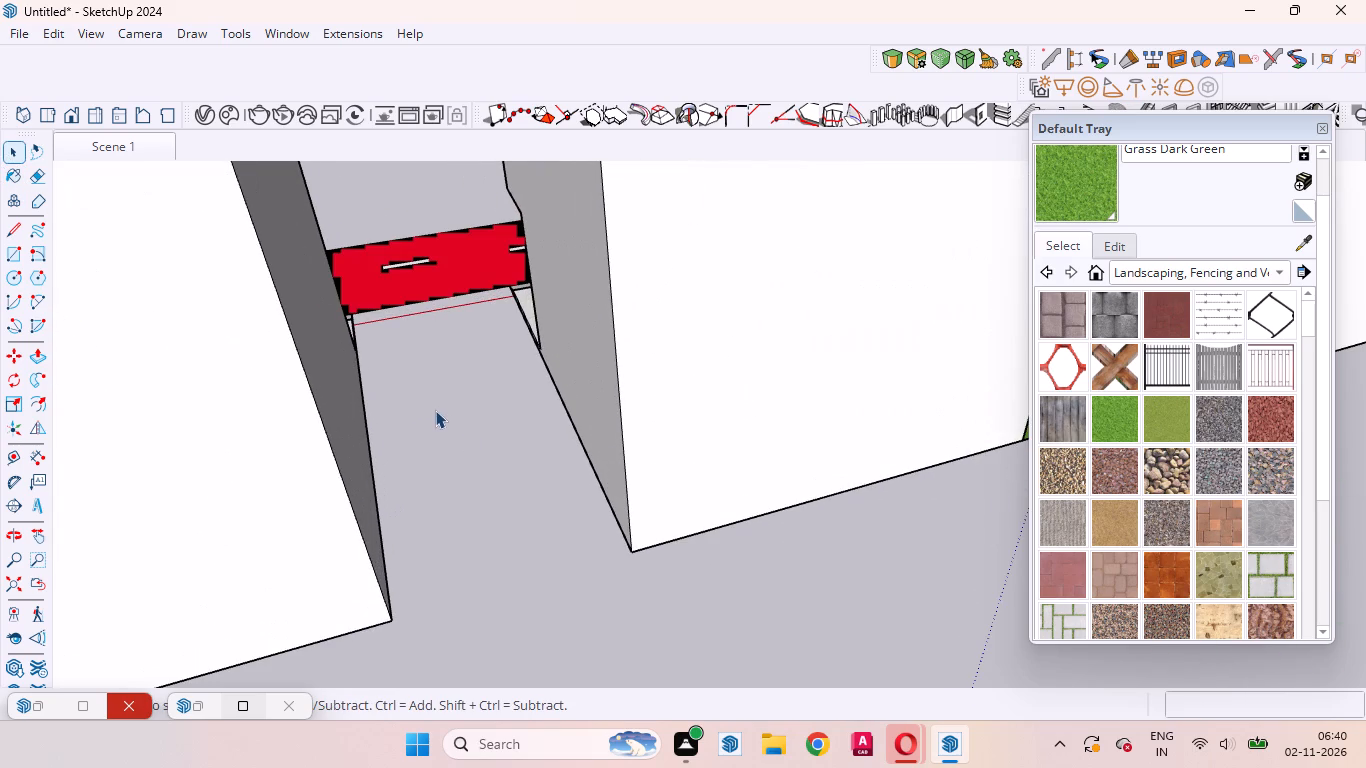
scroll(455, 454, down, 11)
click(732, 425)
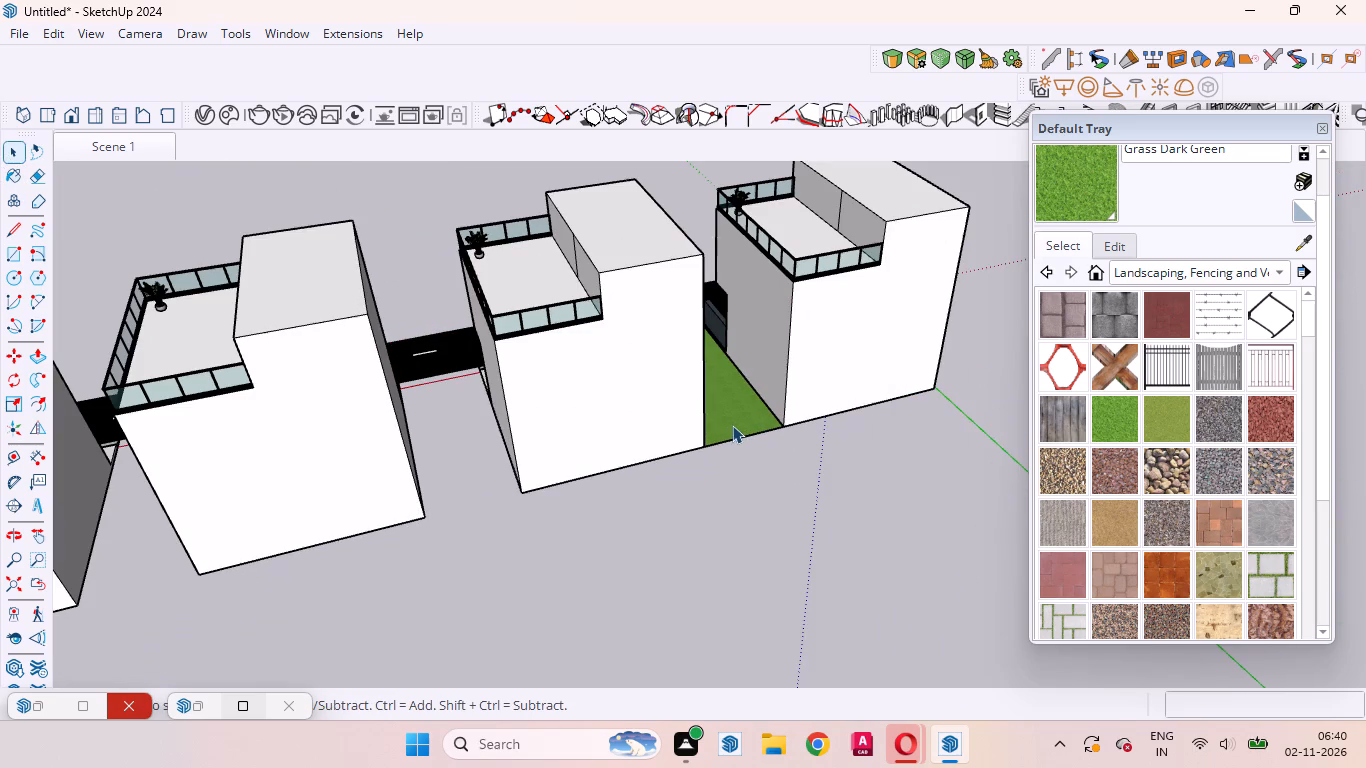
scroll(778, 434, up, 17)
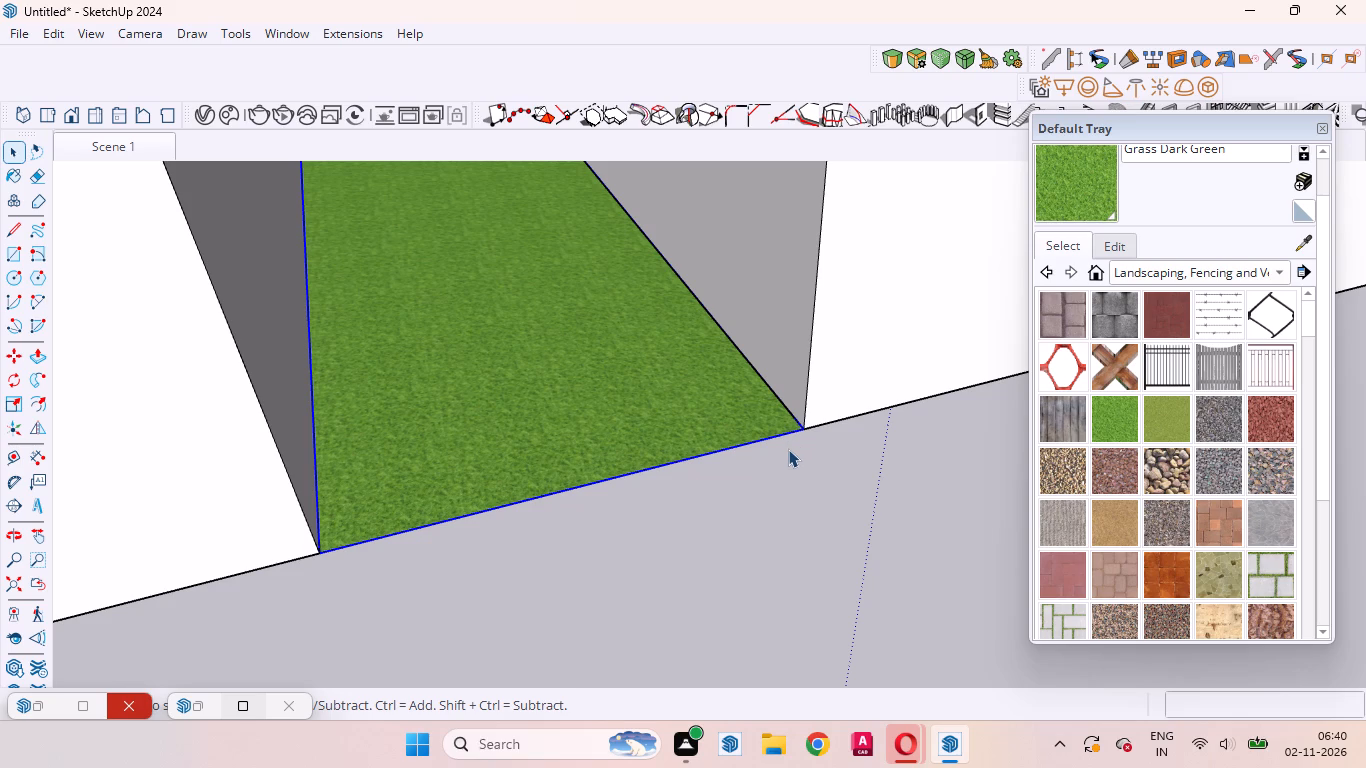
key(m)
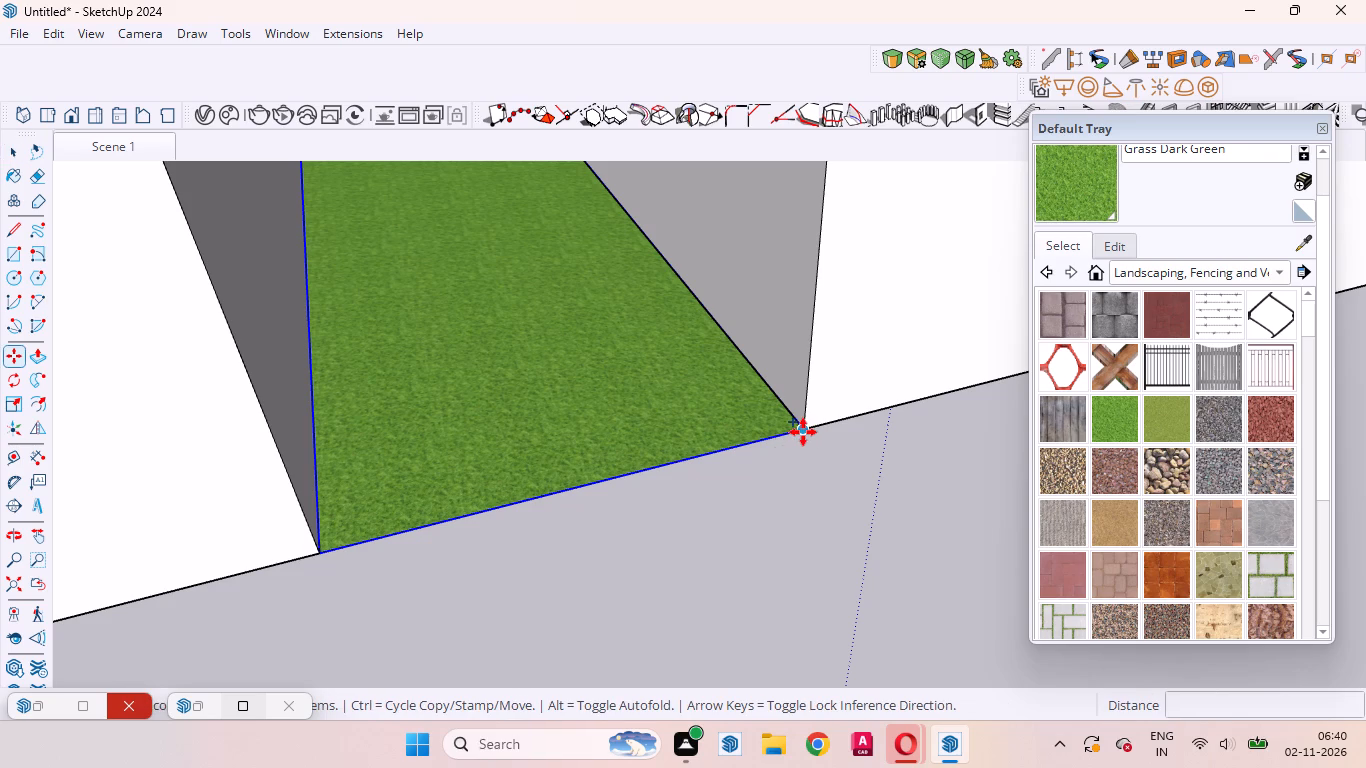
click(803, 432)
scroll(672, 462, down, 18)
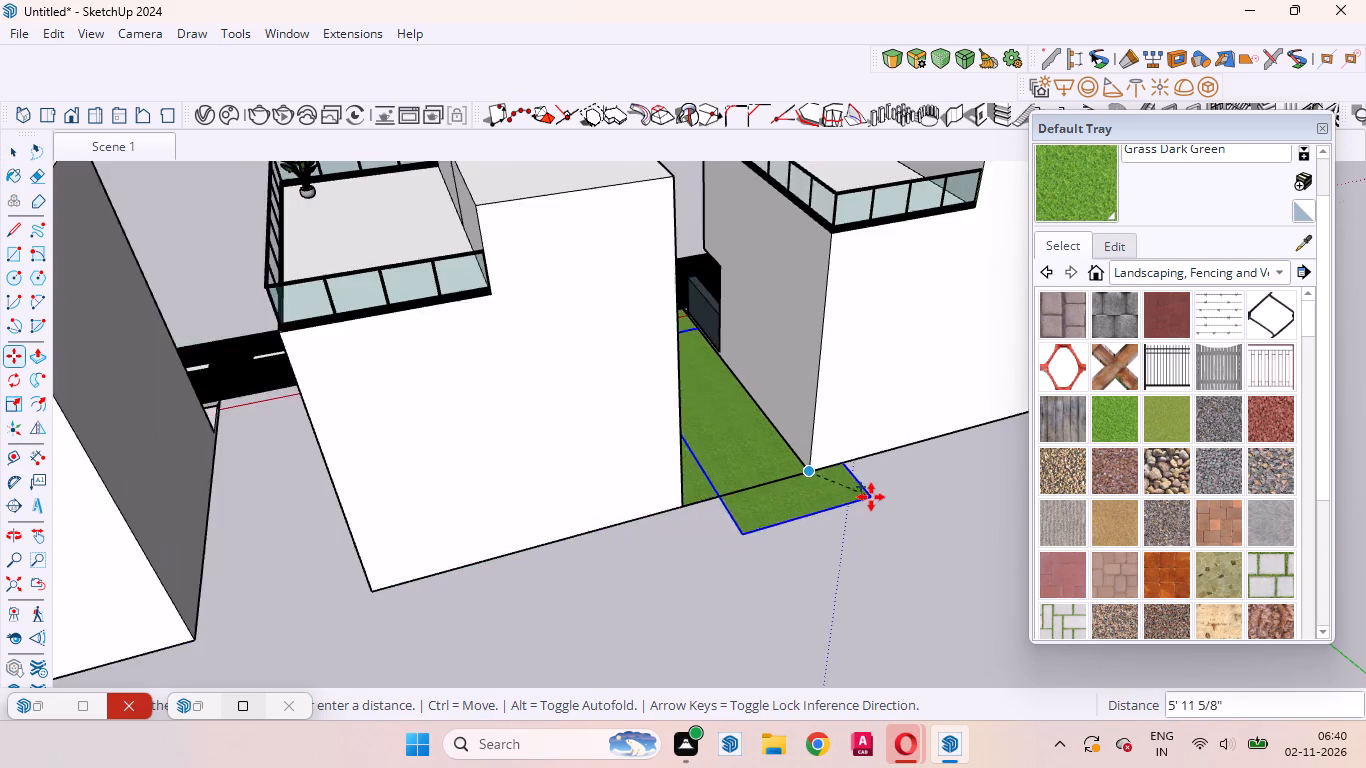
scroll(871, 497, down, 2)
scroll(555, 561, up, 10)
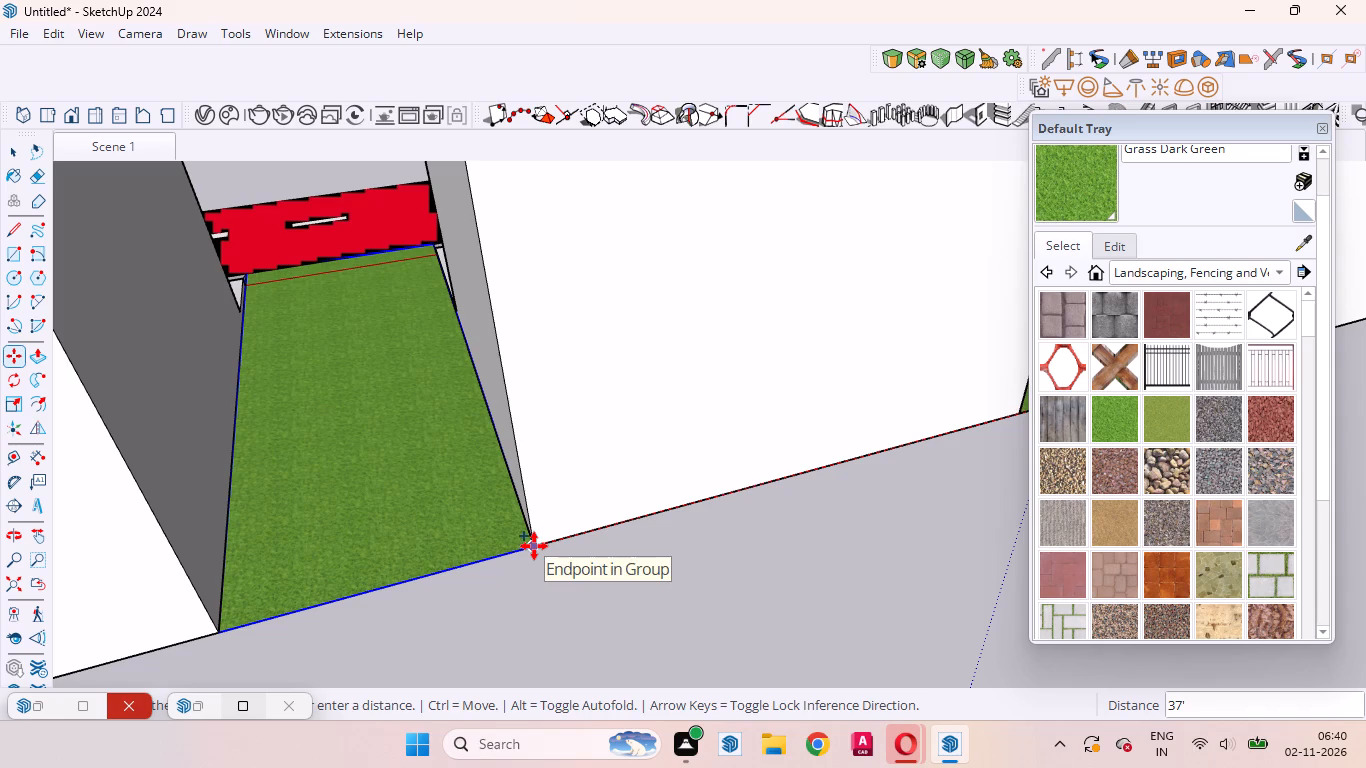
click(534, 546)
Copy the new grass strip another 37' from its rear corner into the gap between the third and fourth houses.
scroll(421, 337, up, 14)
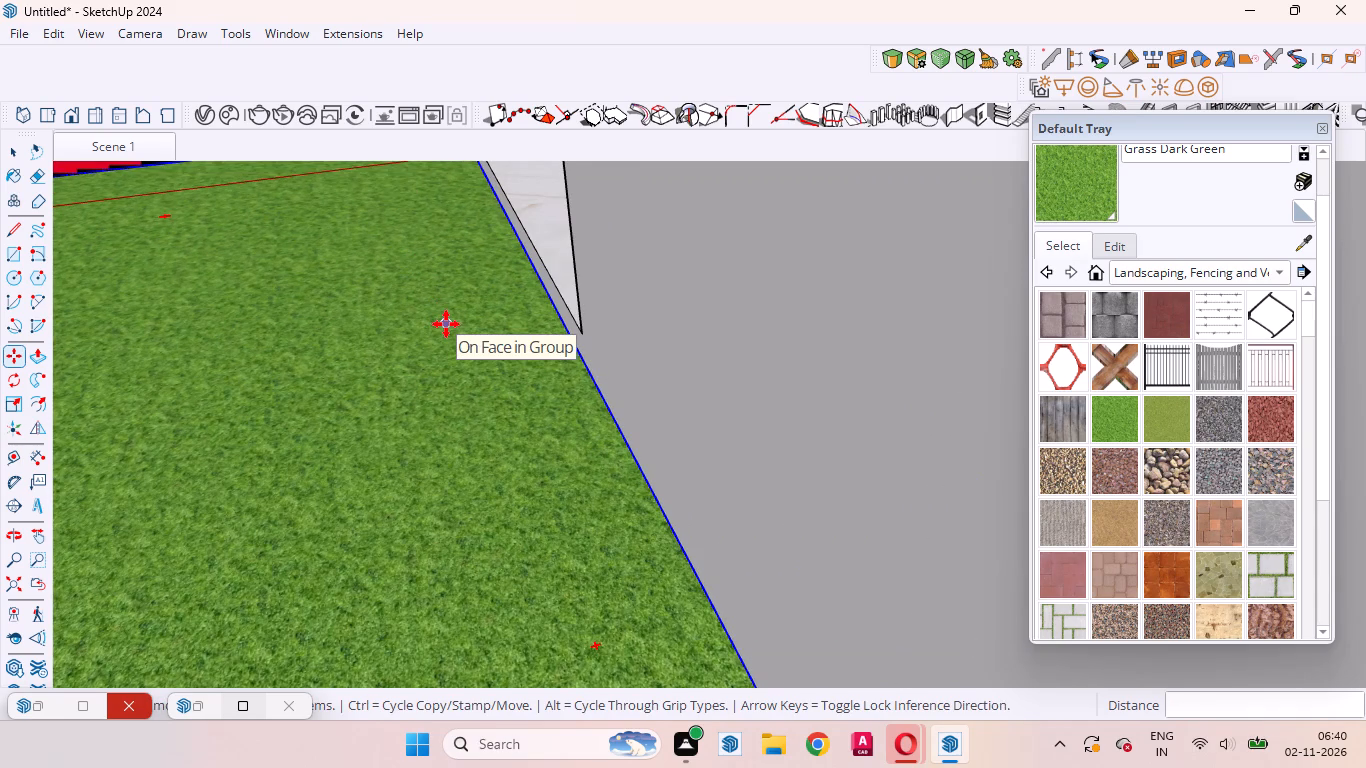
scroll(539, 392, down, 12)
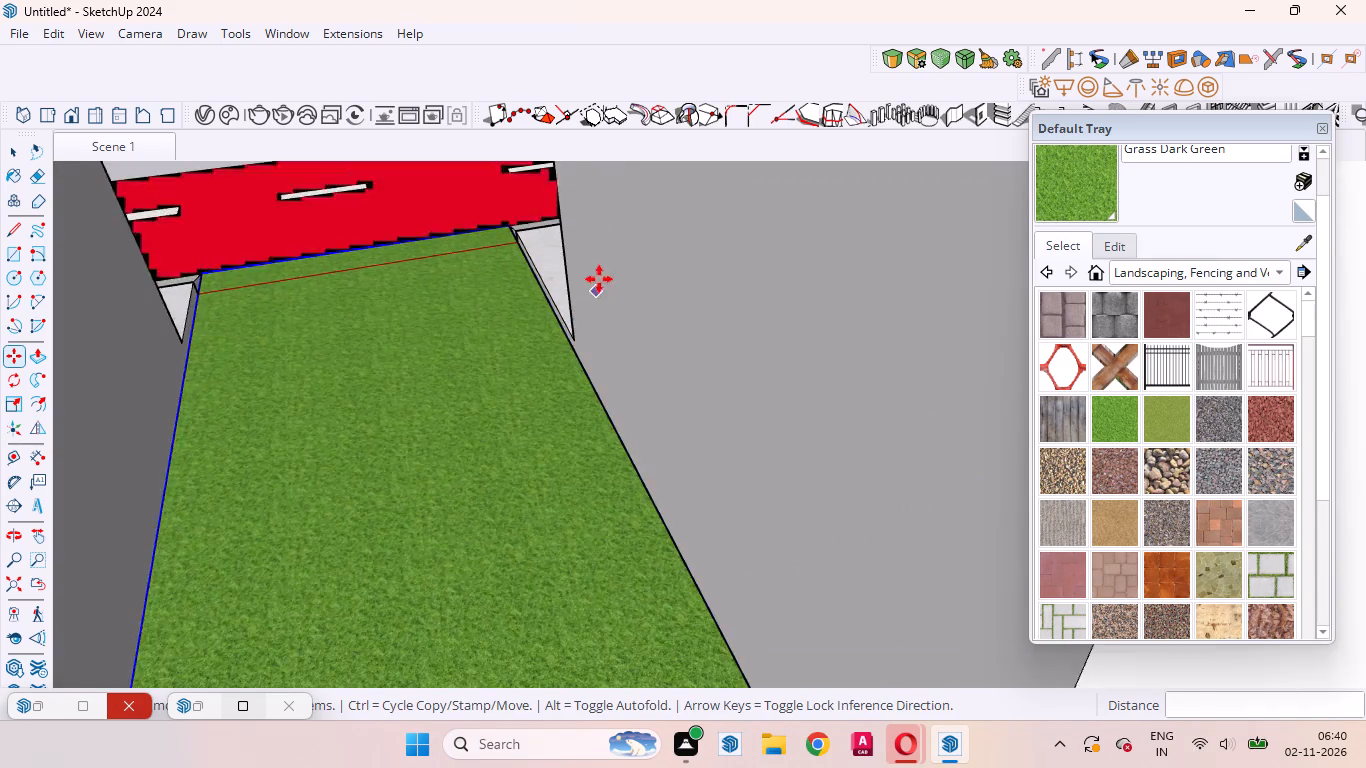
scroll(599, 279, down, 14)
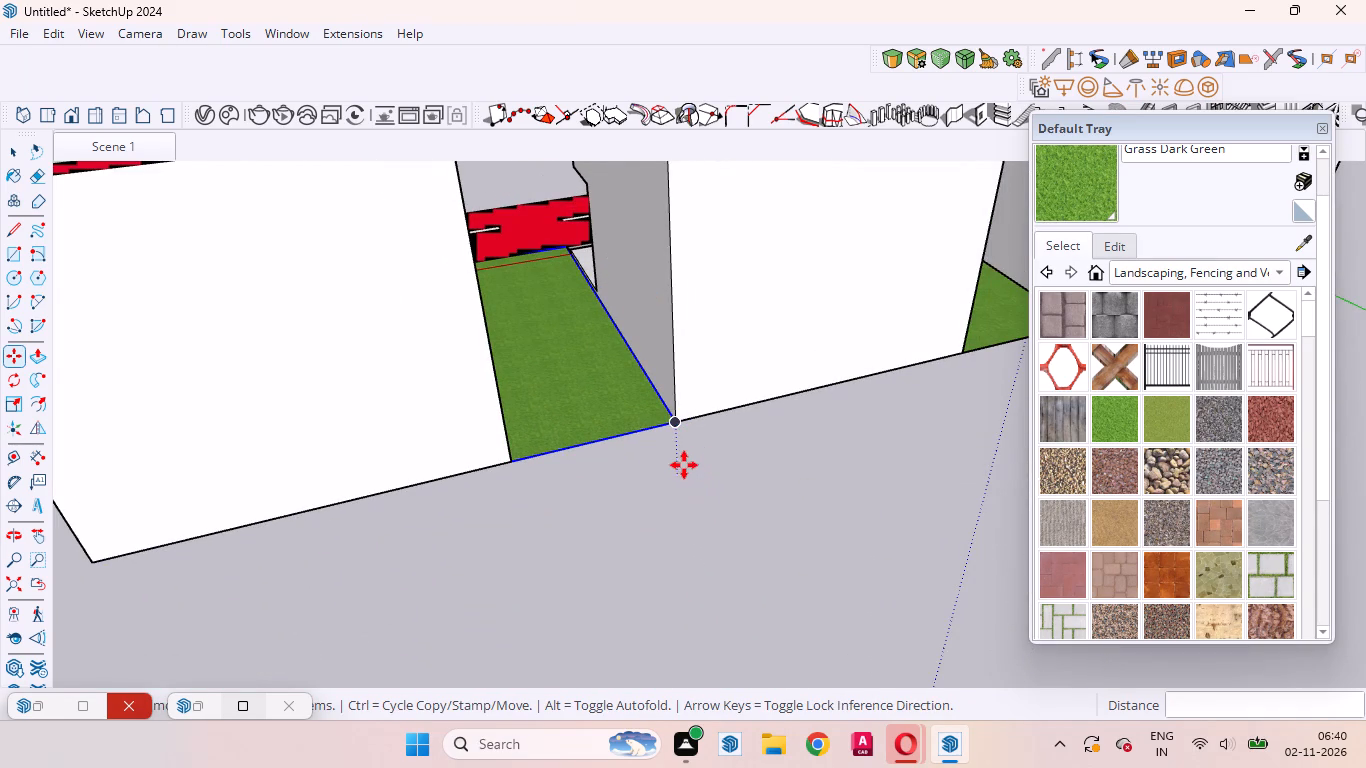
click(677, 422)
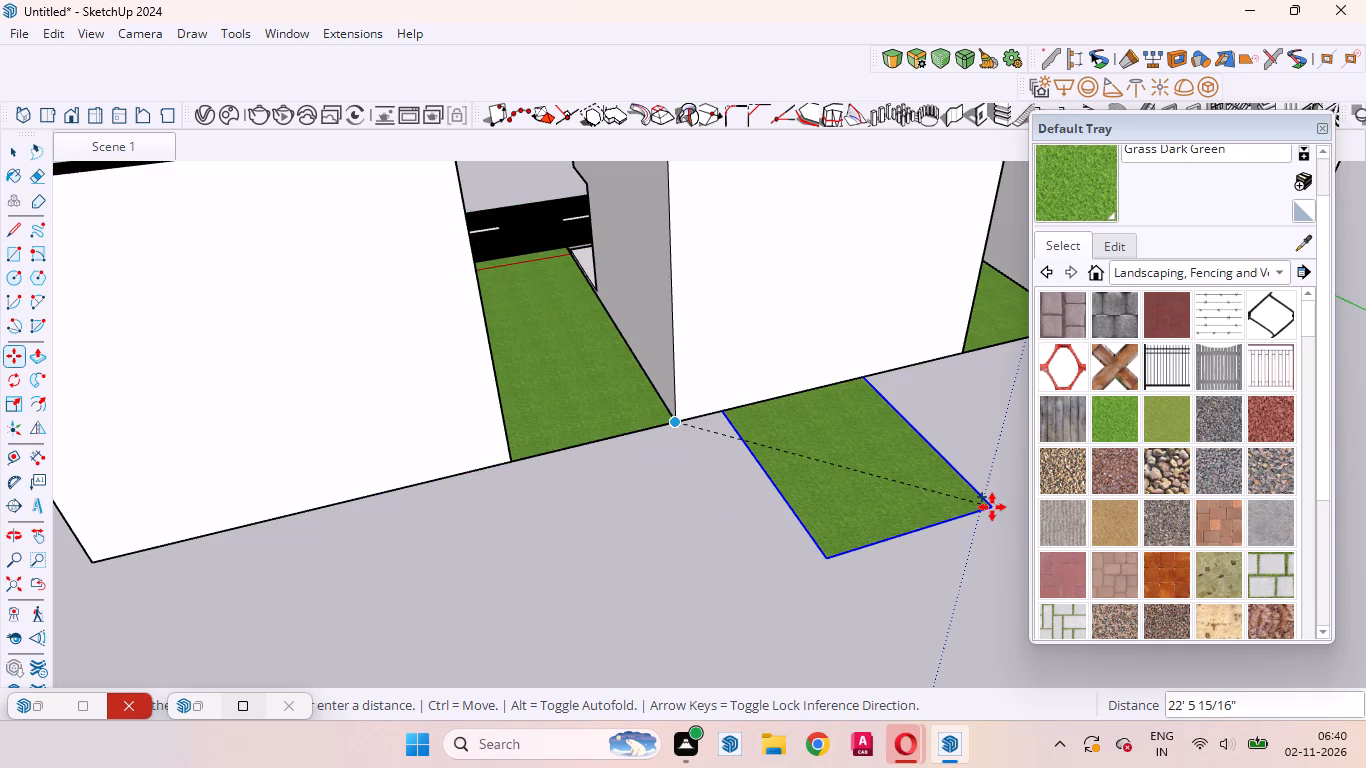
scroll(992, 508, down, 8)
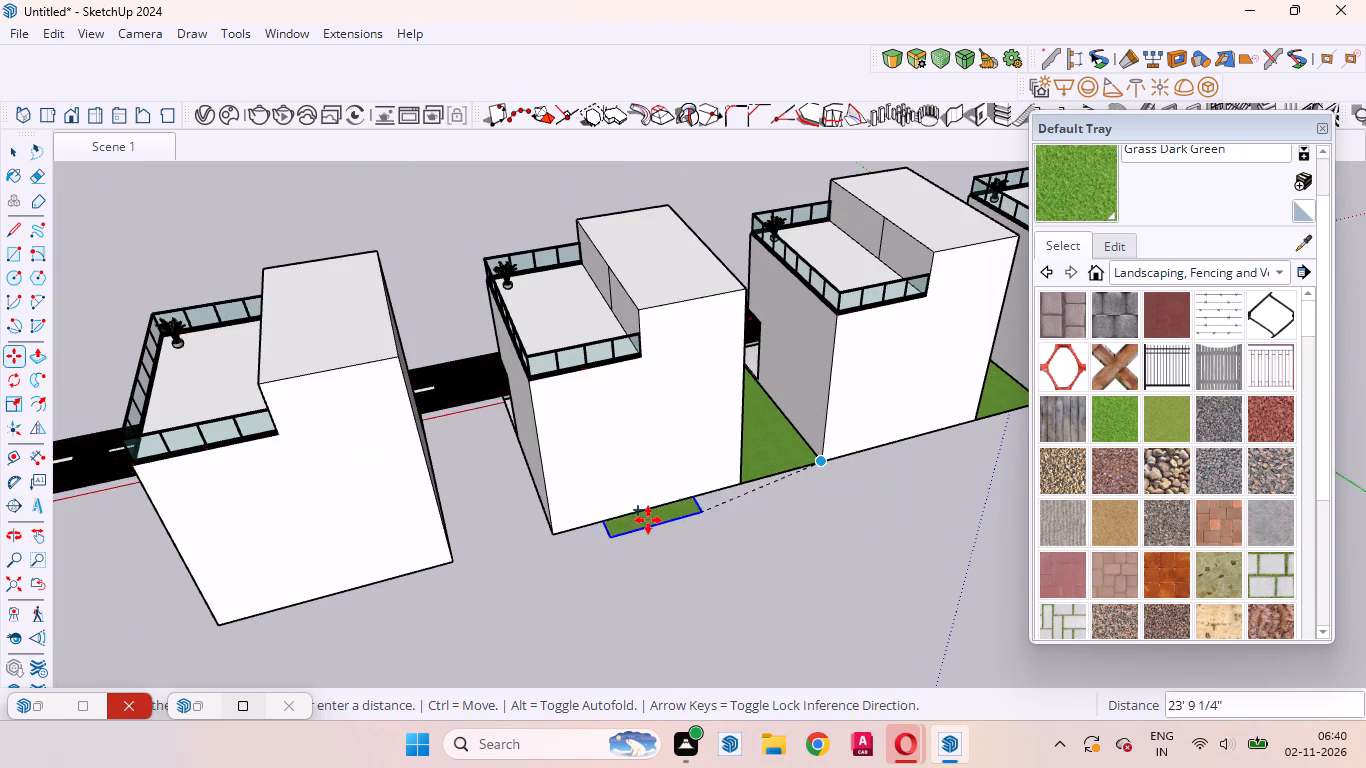
scroll(622, 531, up, 13)
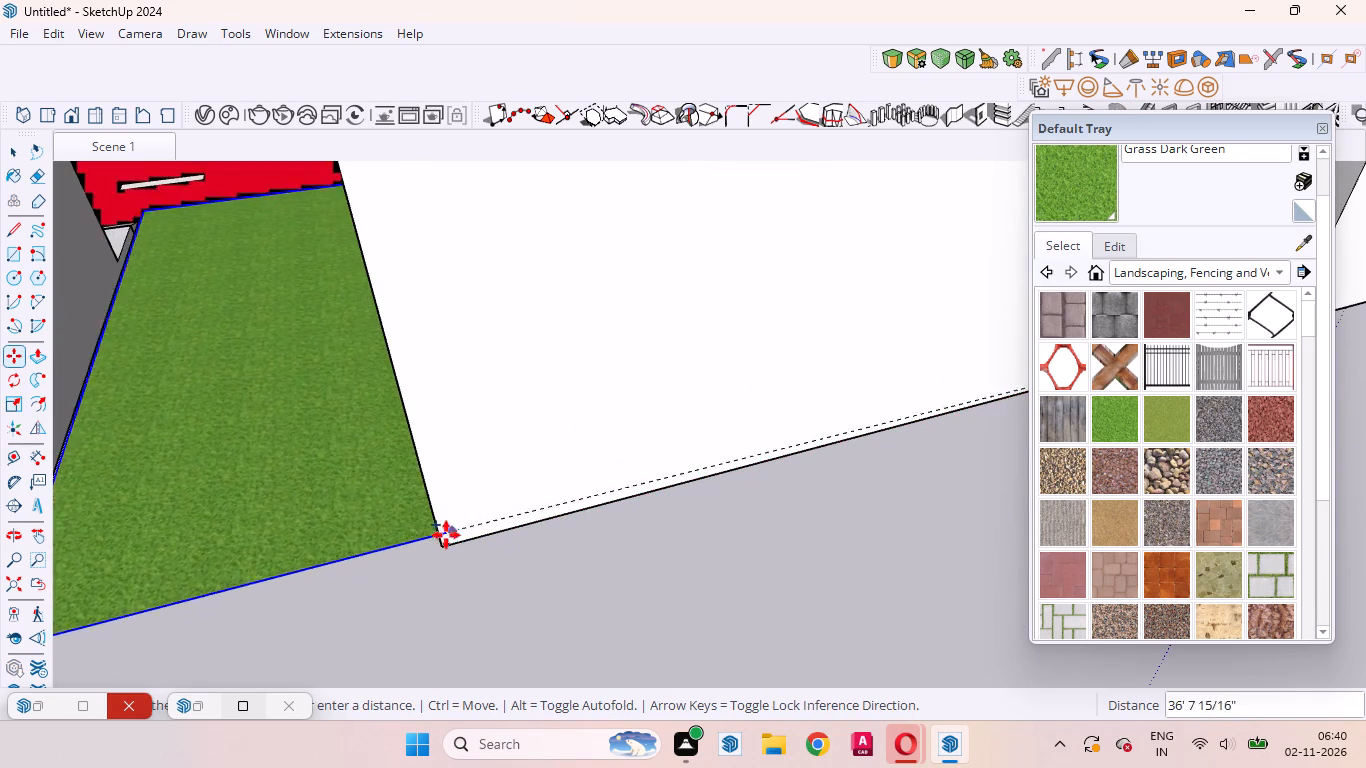
click(445, 547)
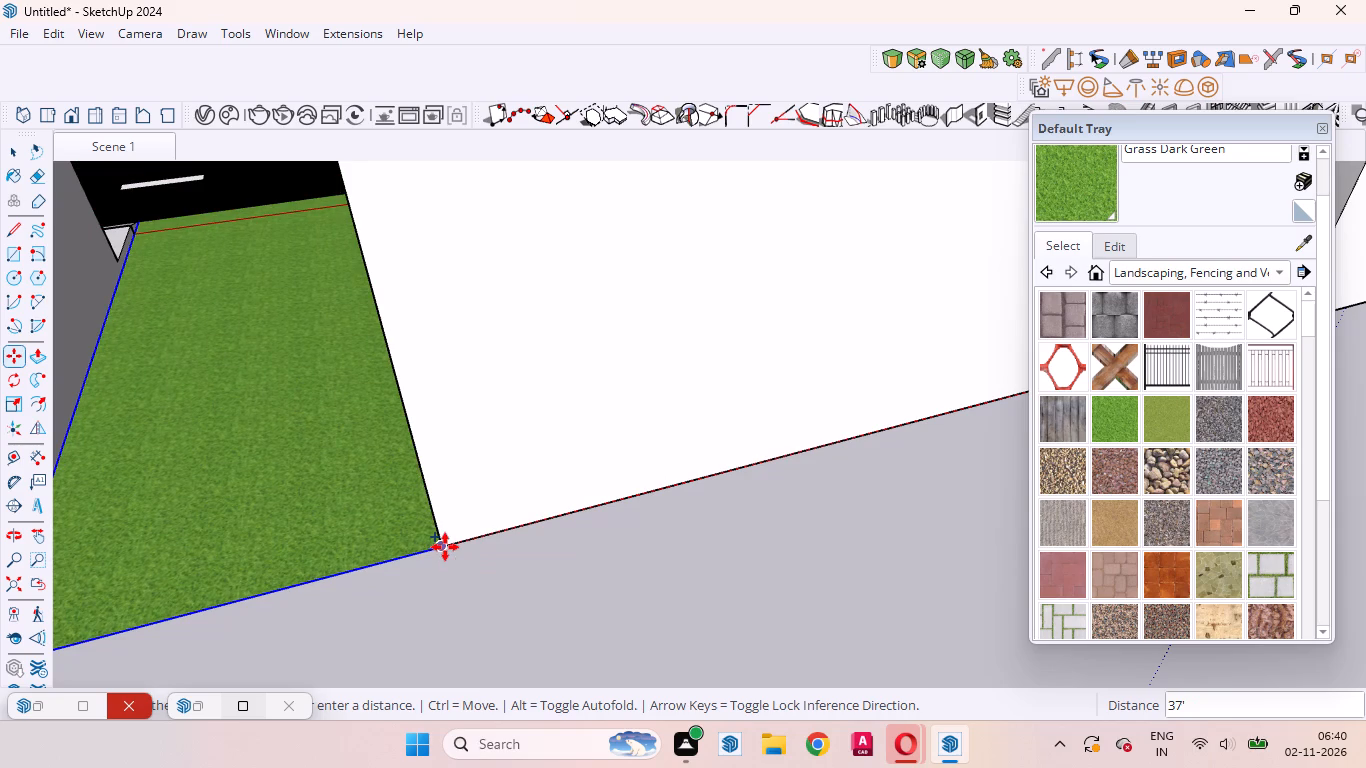
Copy the grass strip 37' from its rear corner to the outer side of the fourth house and clear the selection.
scroll(797, 535, down, 20)
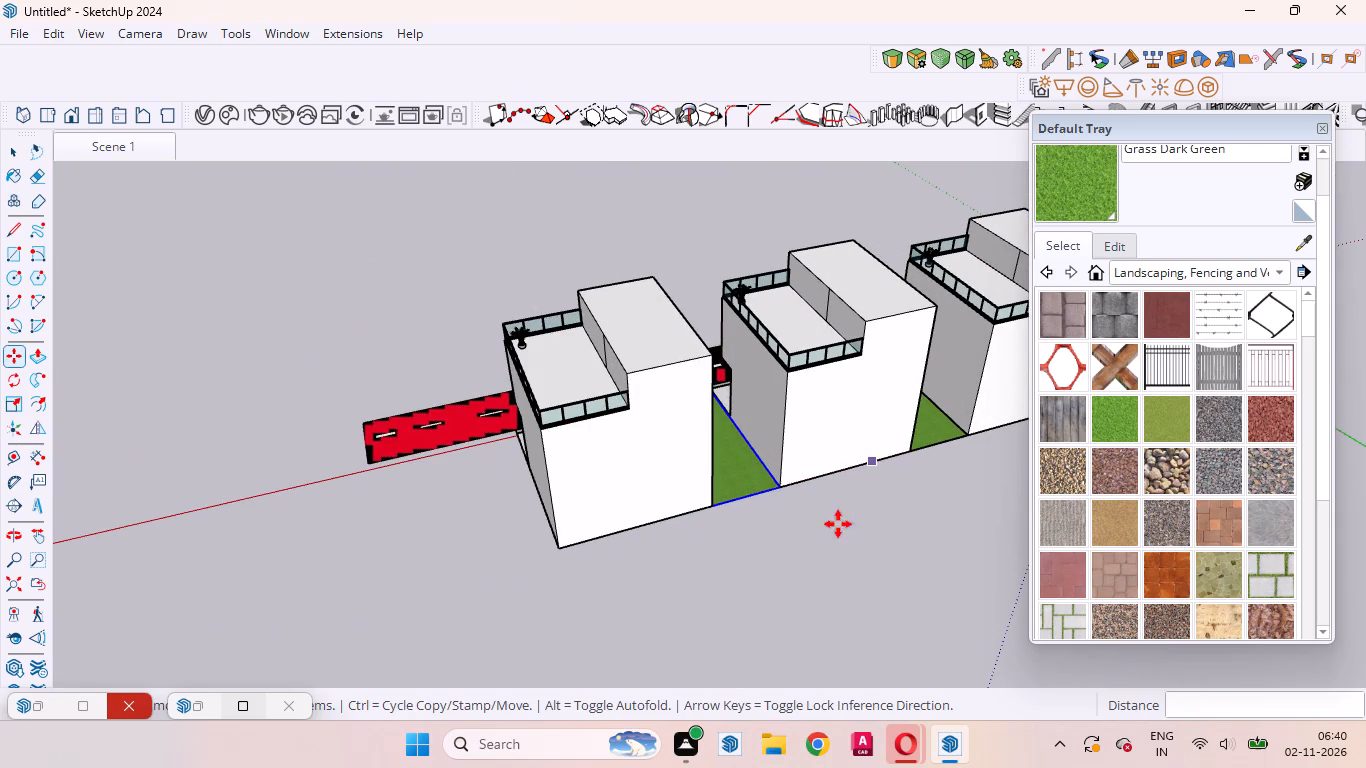
scroll(773, 517, up, 4)
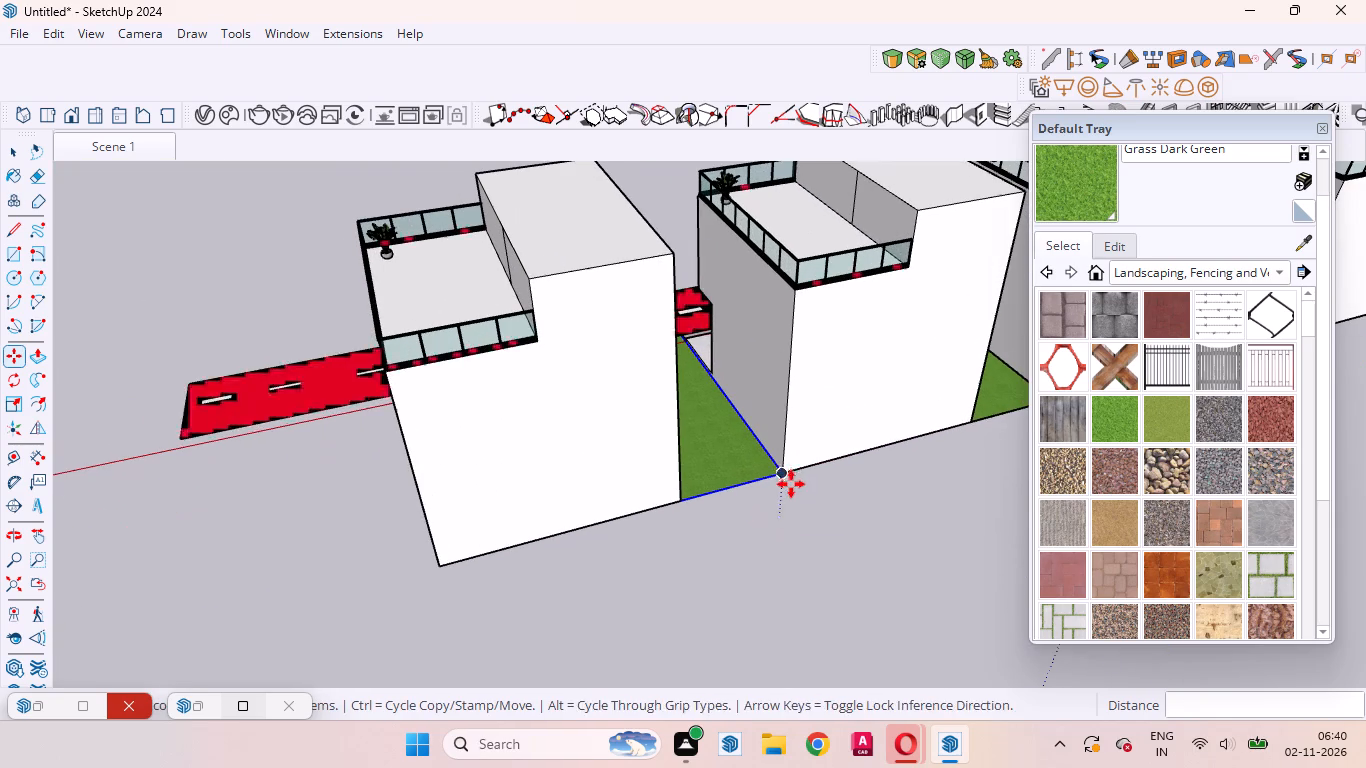
click(781, 472)
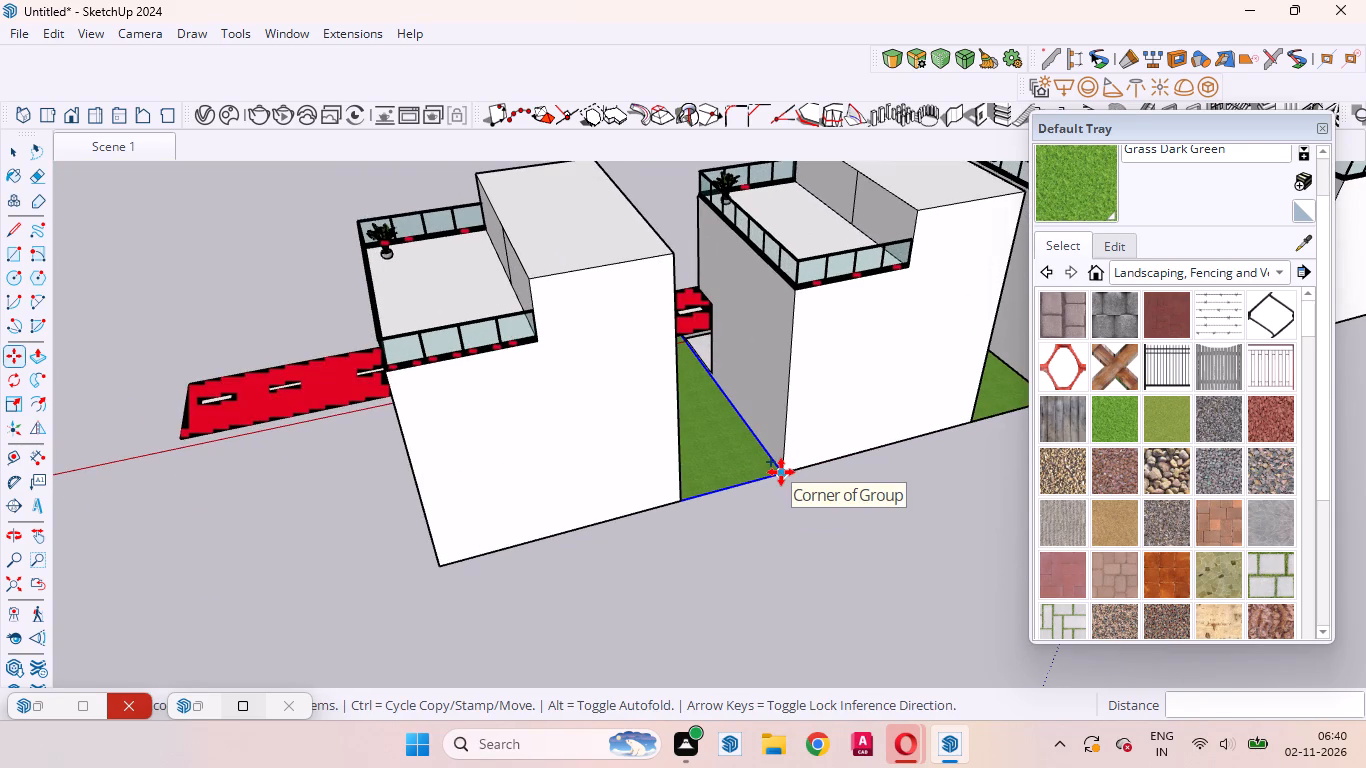
click(442, 563)
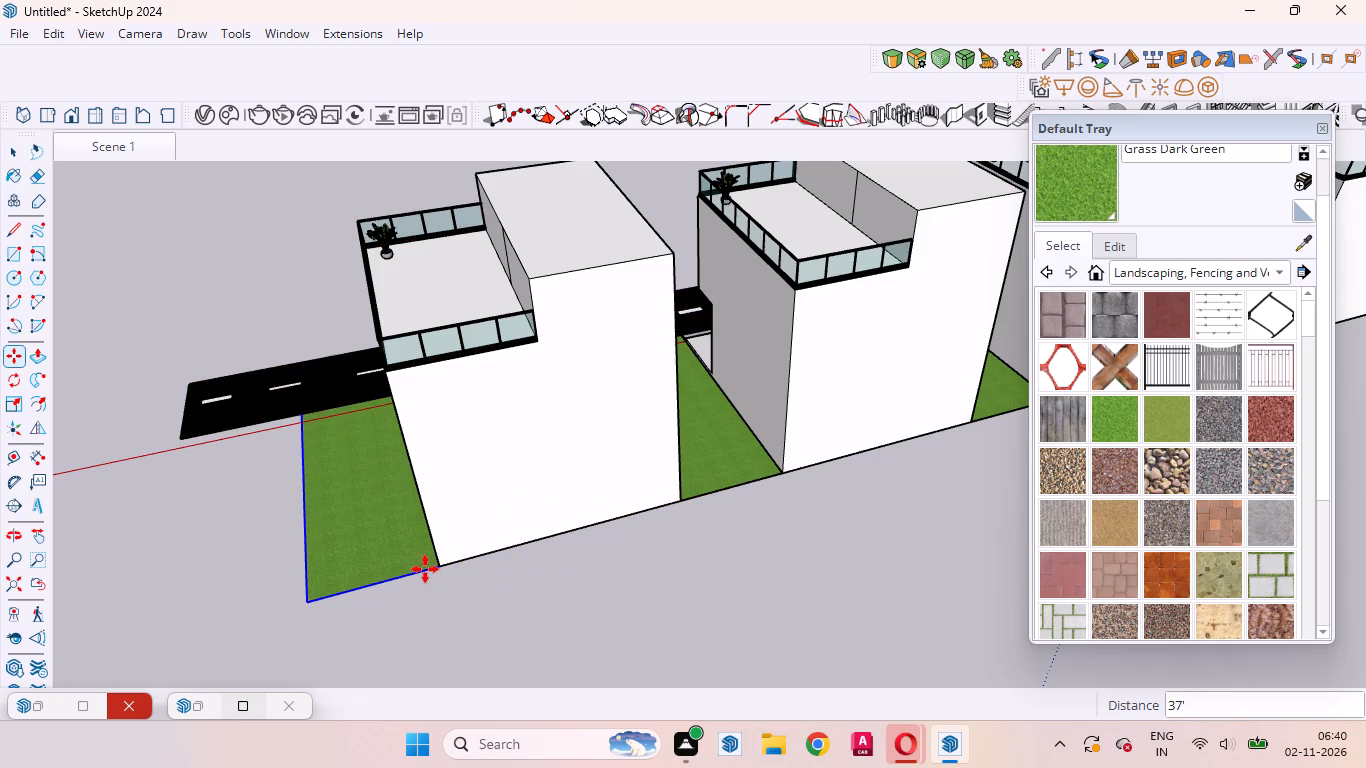
scroll(322, 585, down, 8)
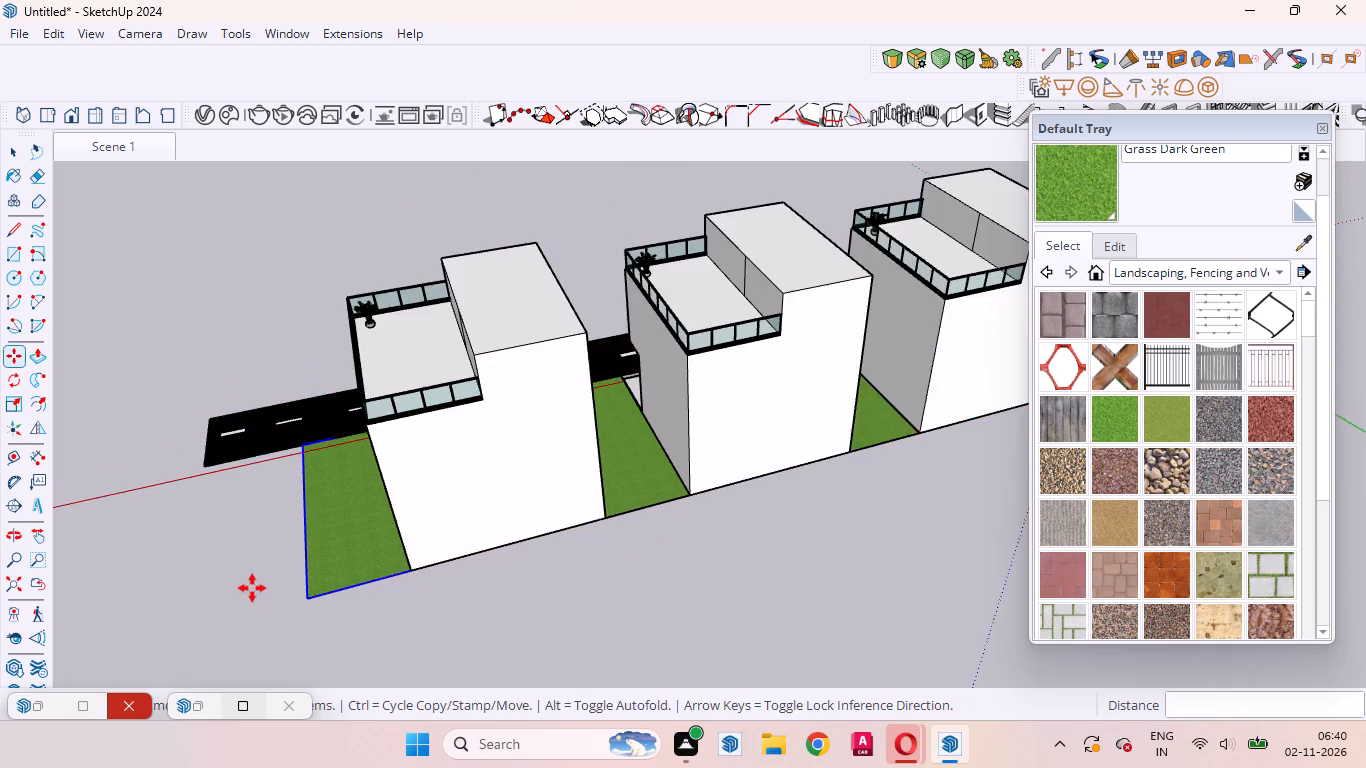
scroll(252, 588, down, 11)
key(space)
click(799, 640)
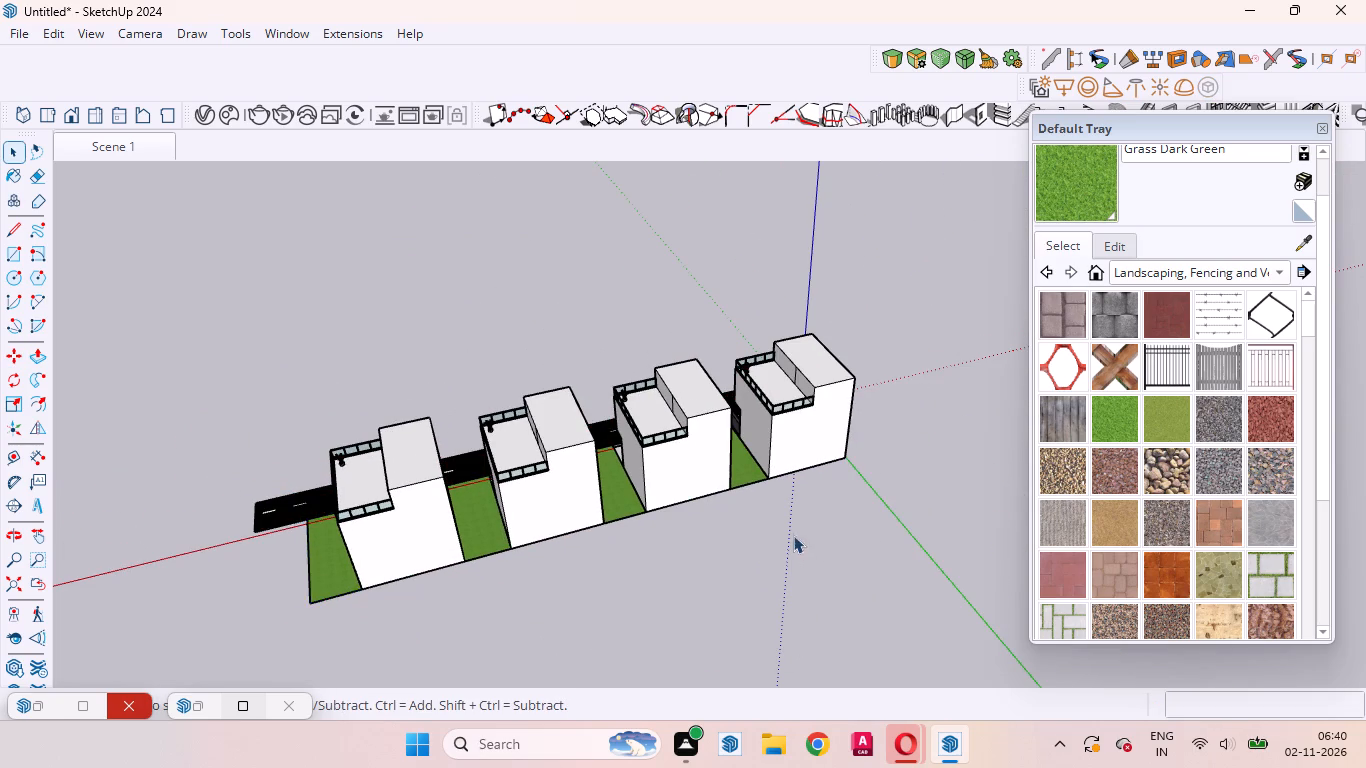
Copy the grass strip between the first and second houses 37' from its rear corner to the outer side of the first house.
scroll(783, 525, up, 15)
click(728, 440)
scroll(647, 453, up, 5)
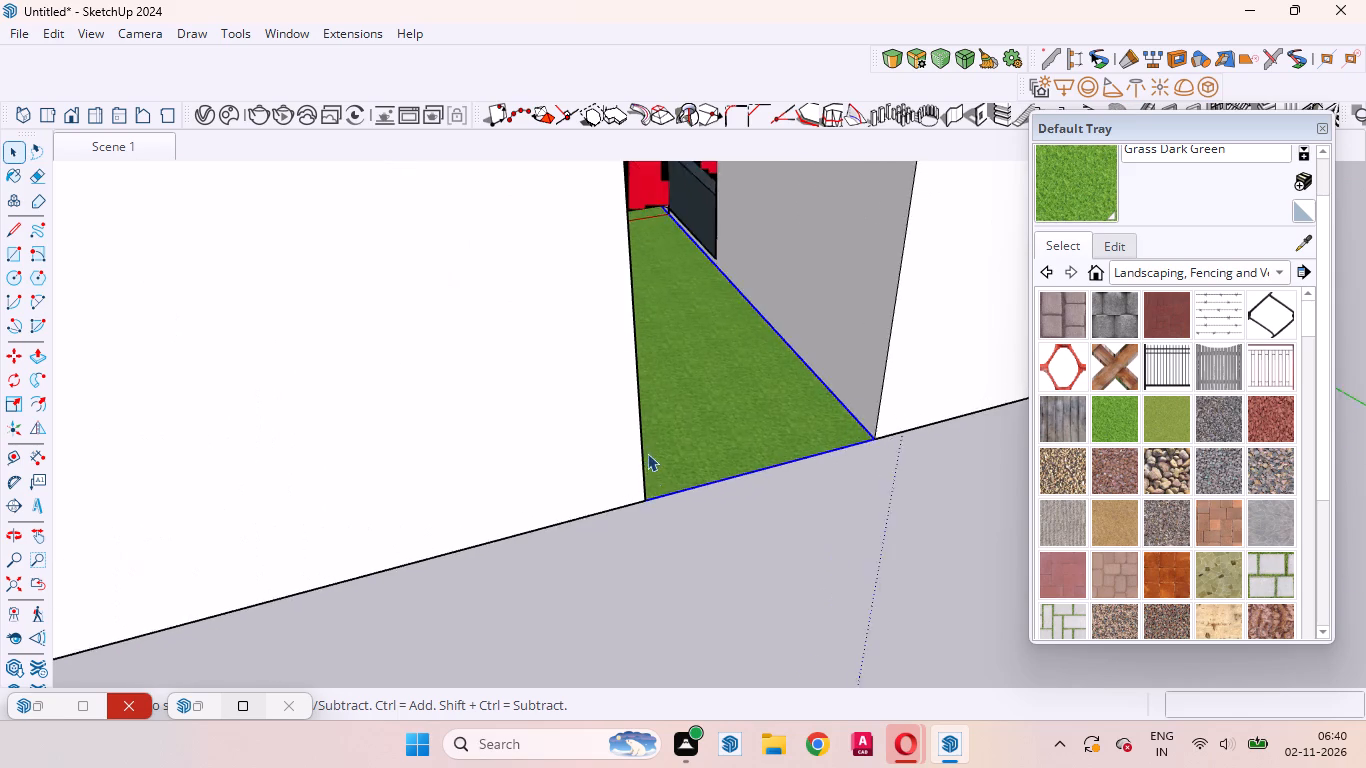
scroll(647, 453, up, 11)
key(m)
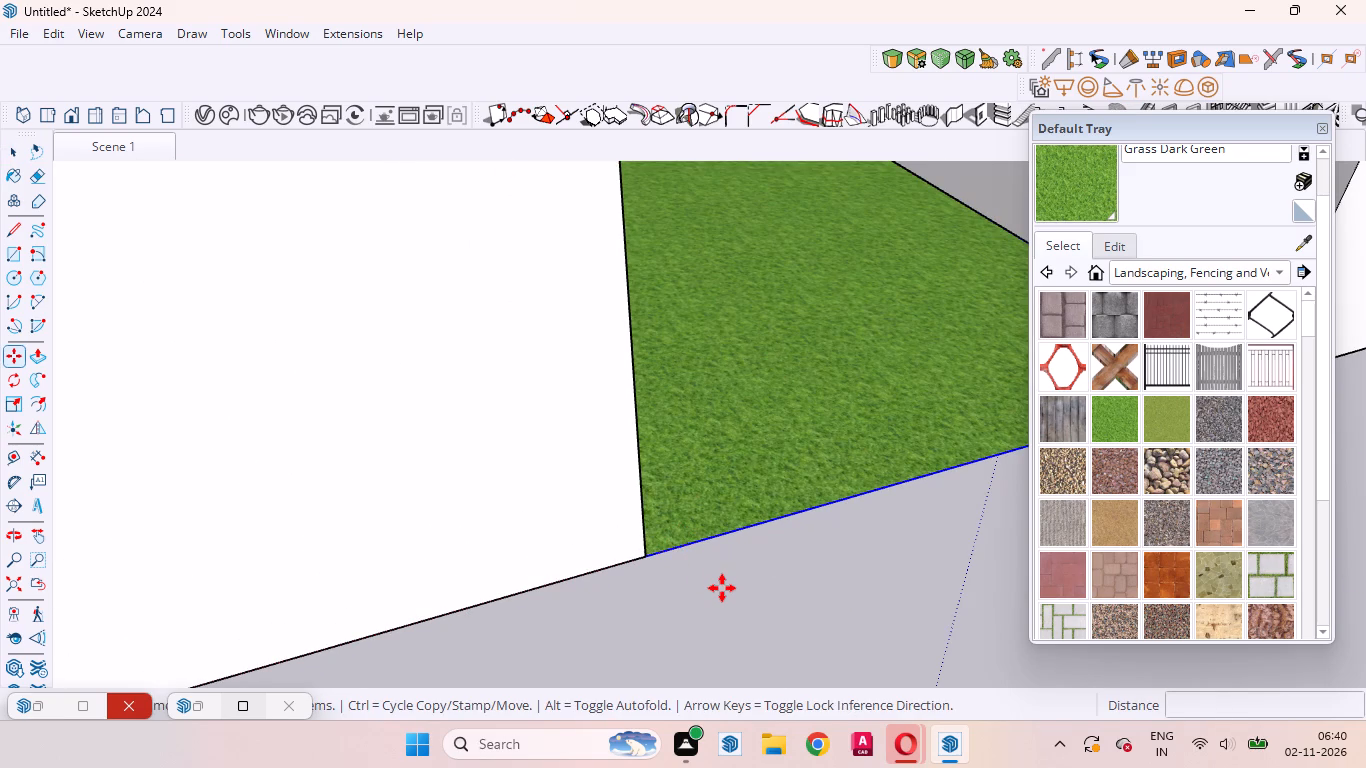
click(644, 558)
scroll(649, 564, down, 7)
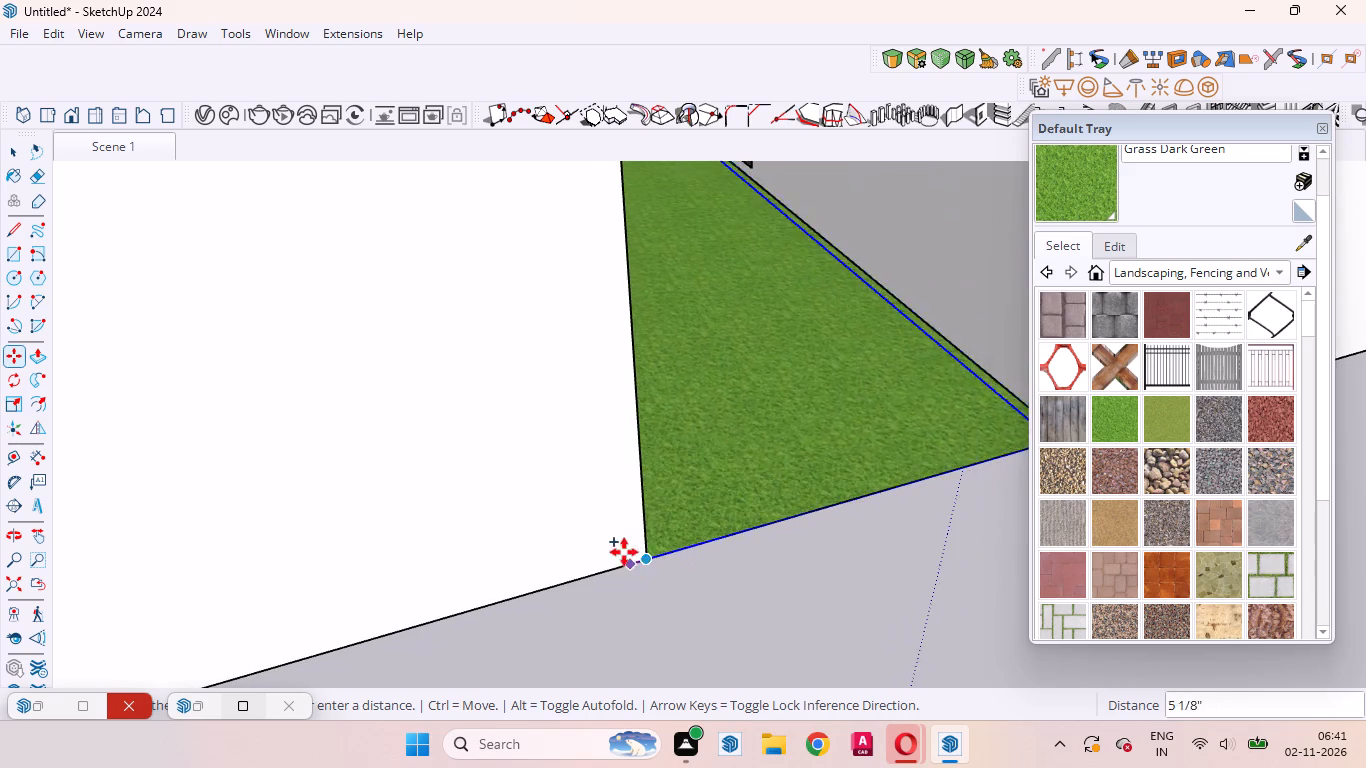
scroll(624, 552, down, 19)
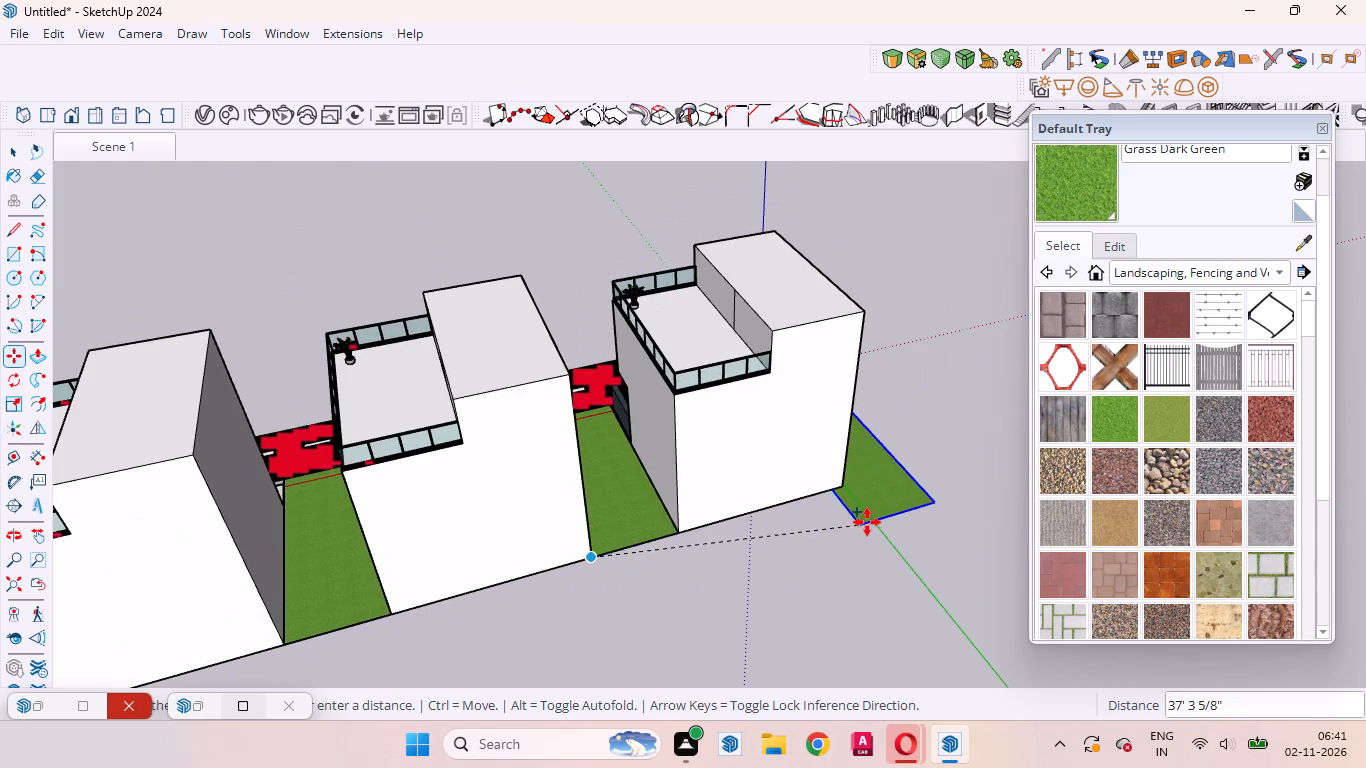
scroll(867, 515, up, 20)
scroll(867, 515, up, 3)
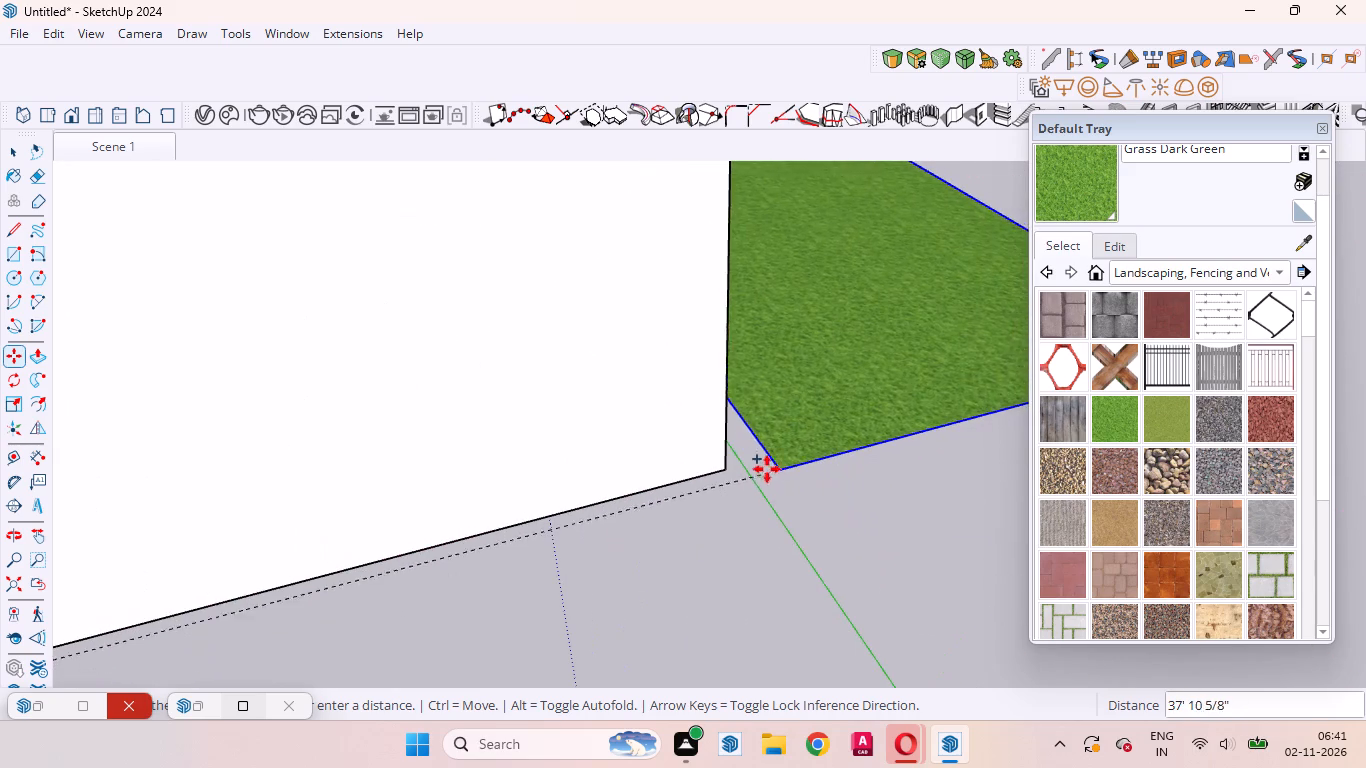
click(726, 466)
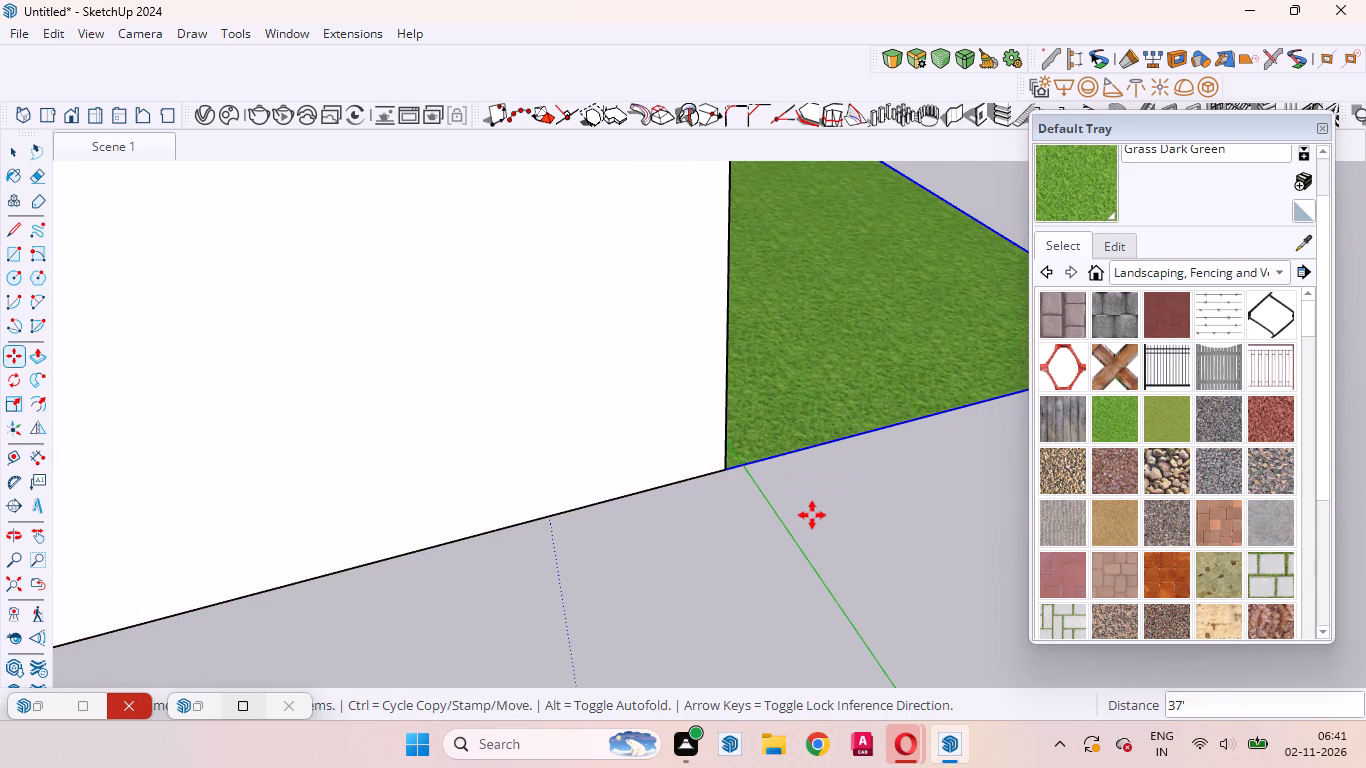
key(space)
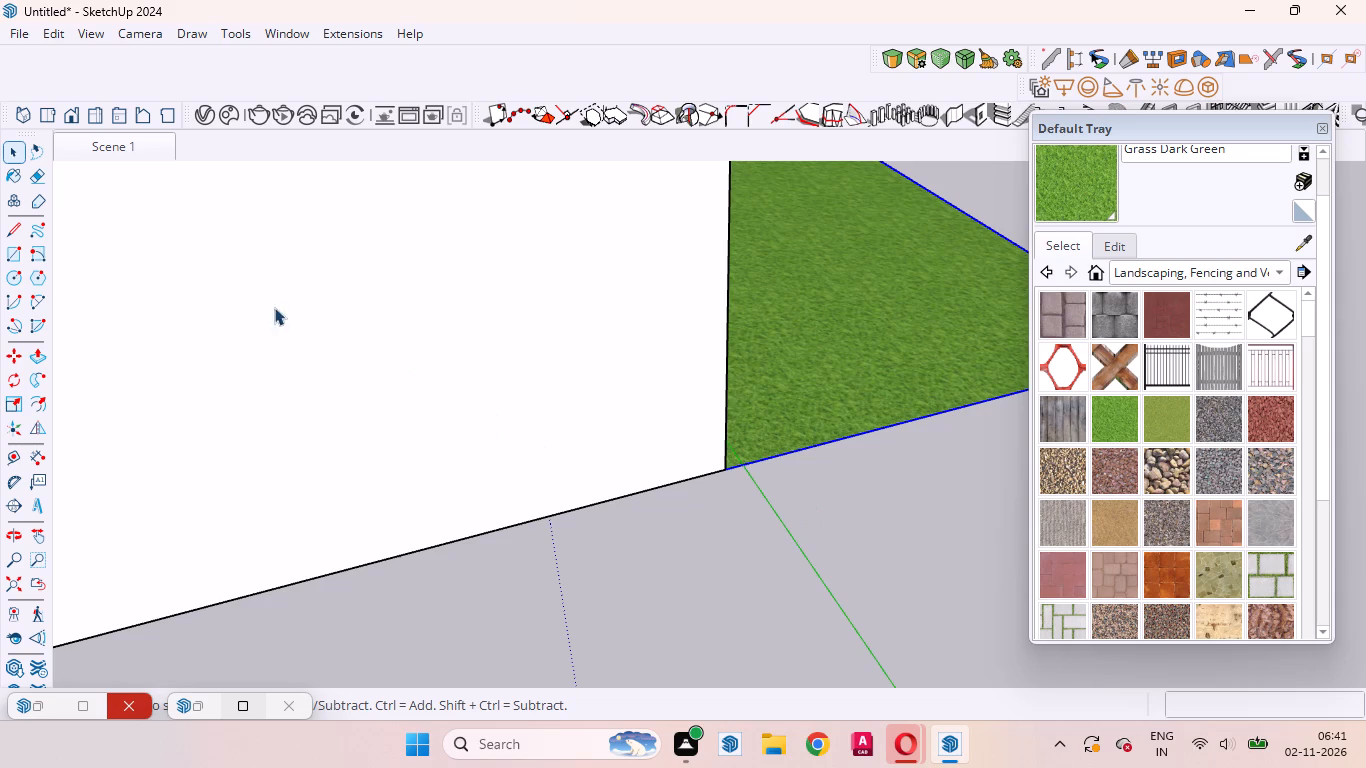
Return to the saved Scene 1 view to examine the front of the houses with the grass, and clear the selection.
click(129, 144)
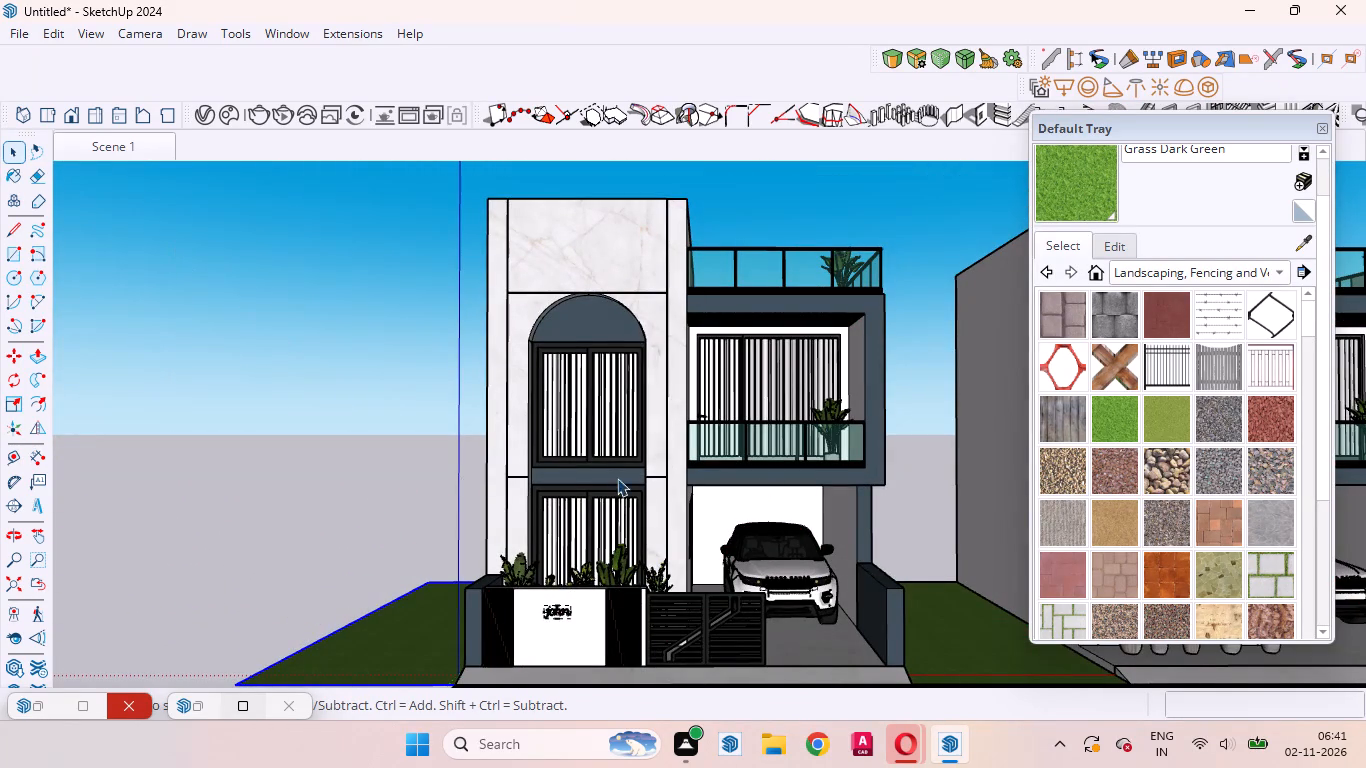
click(284, 494)
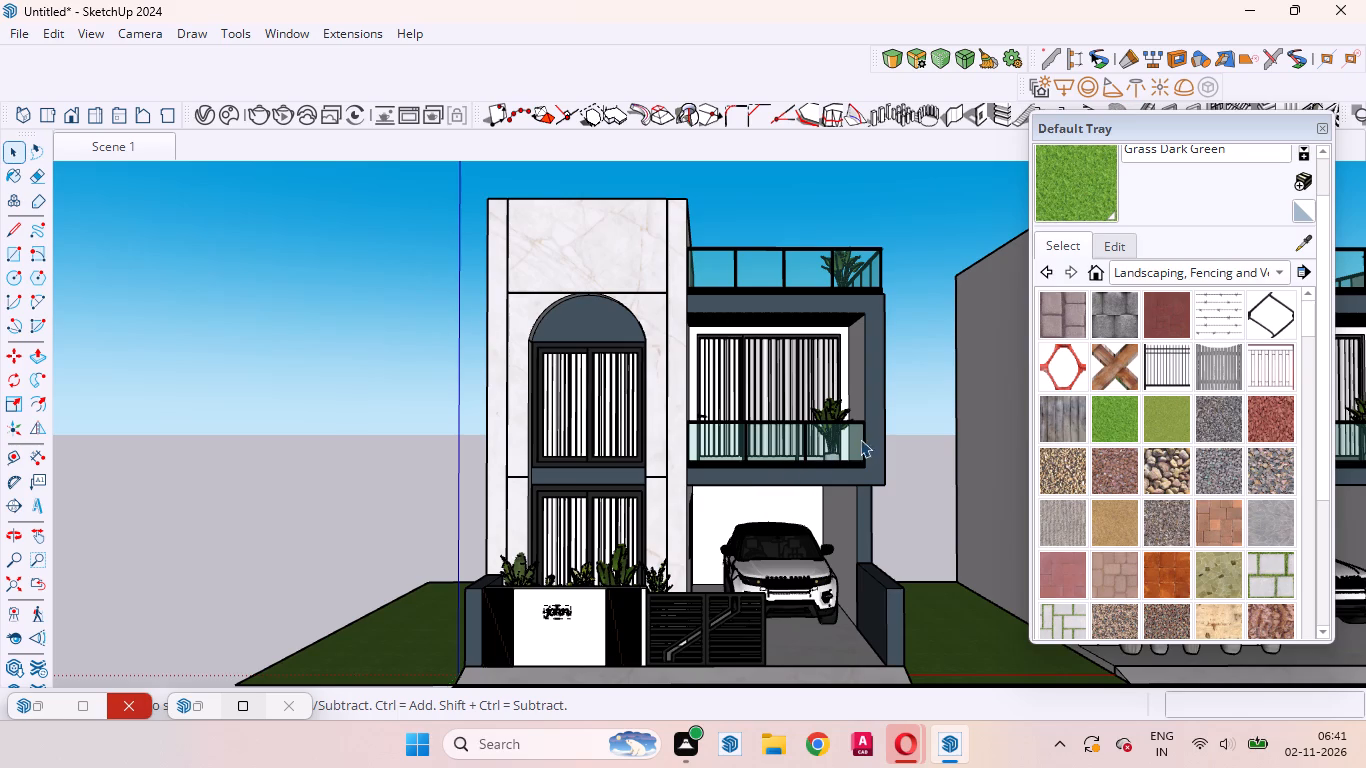
click(142, 158)
click(128, 139)
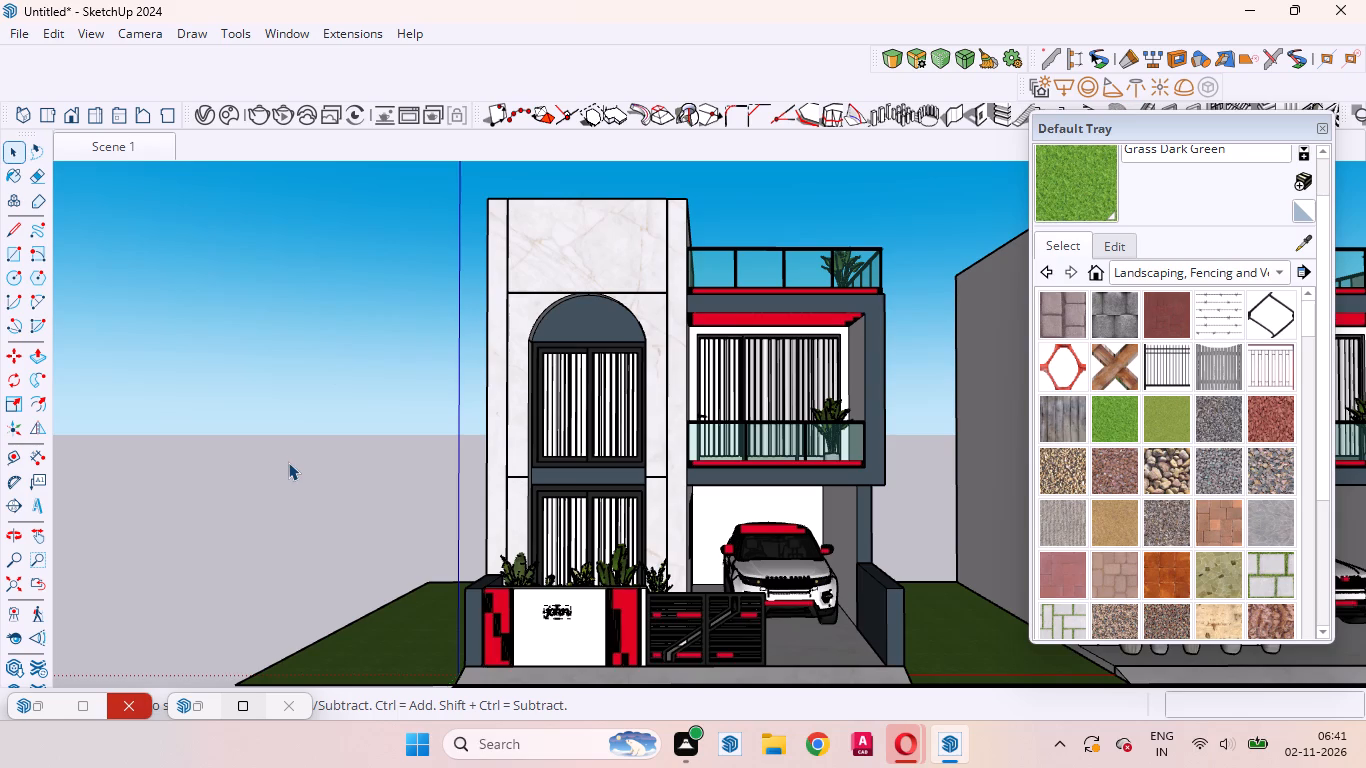
click(224, 416)
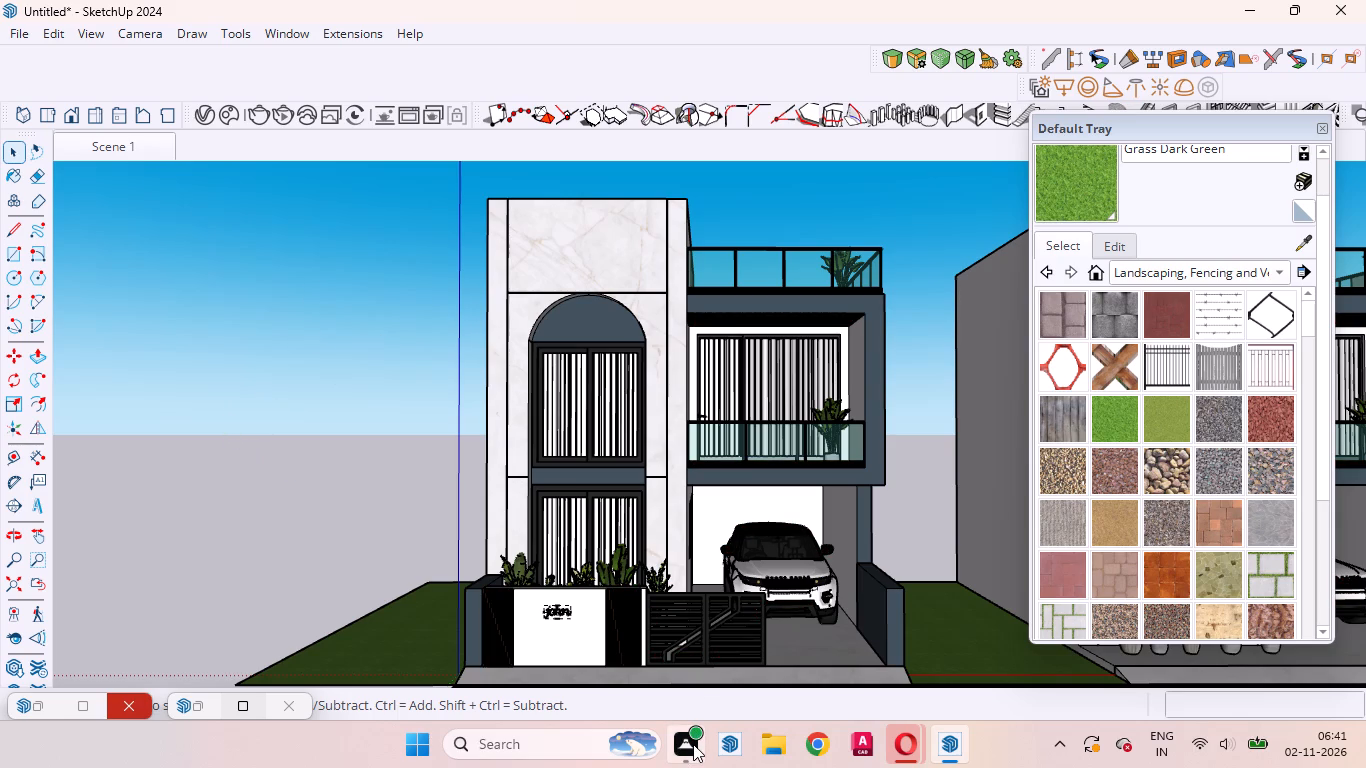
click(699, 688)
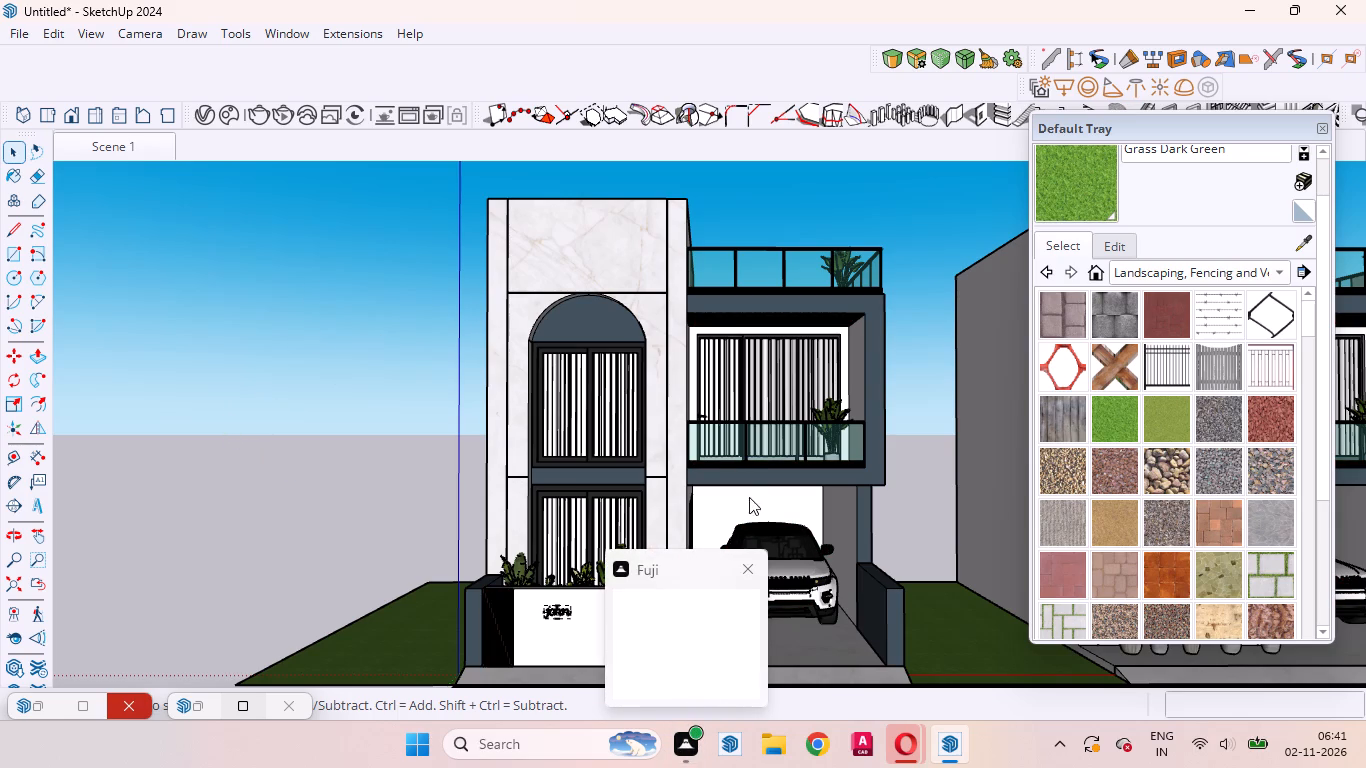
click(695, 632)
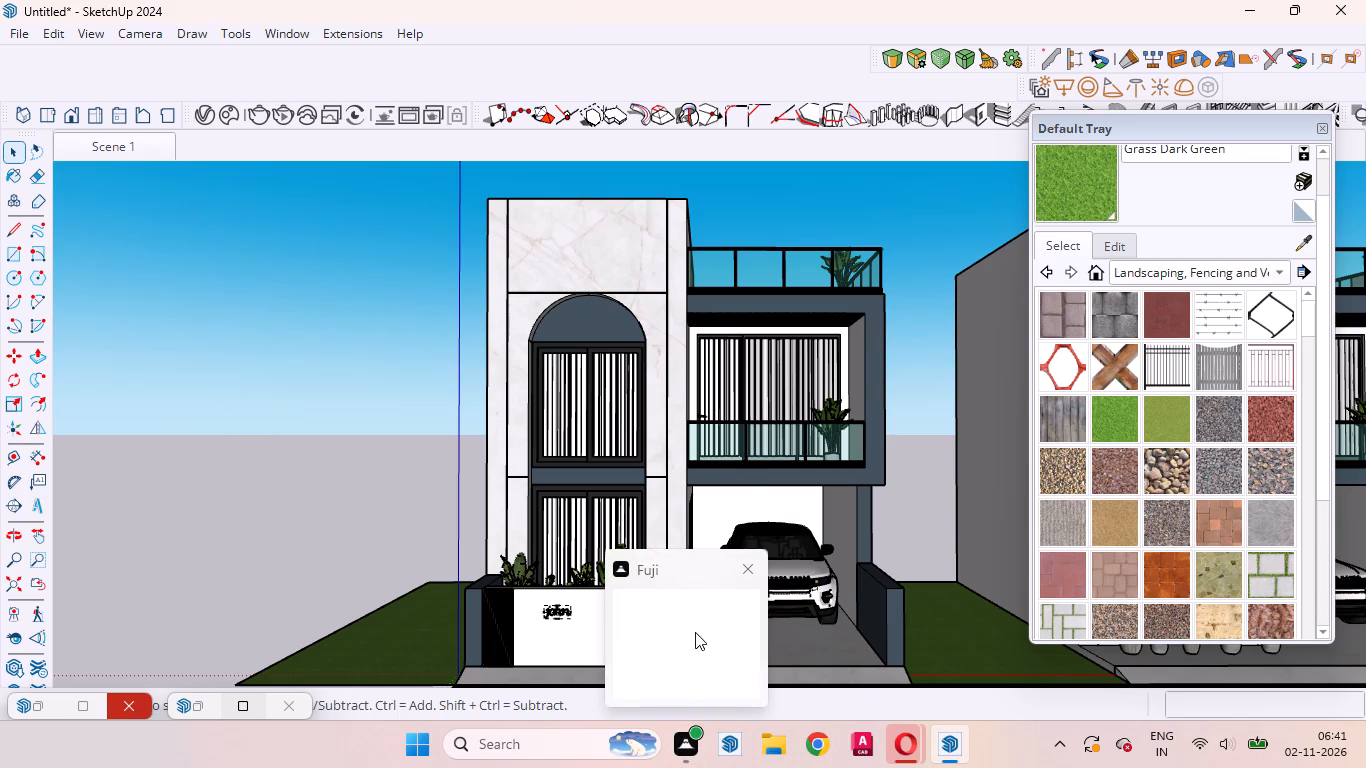
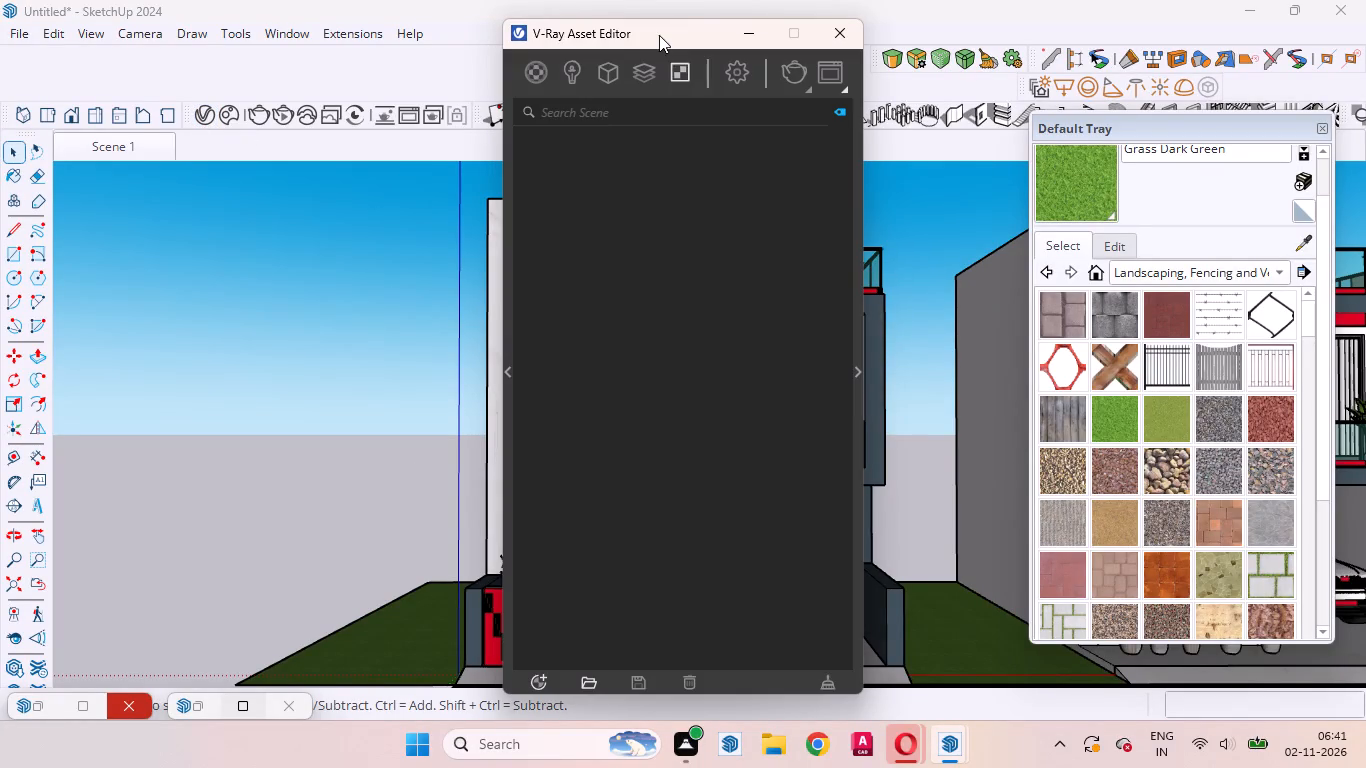
Shift the V-Ray Asset Editor off the house and start a V-Ray render of the Scene 1 view.
click(657, 34)
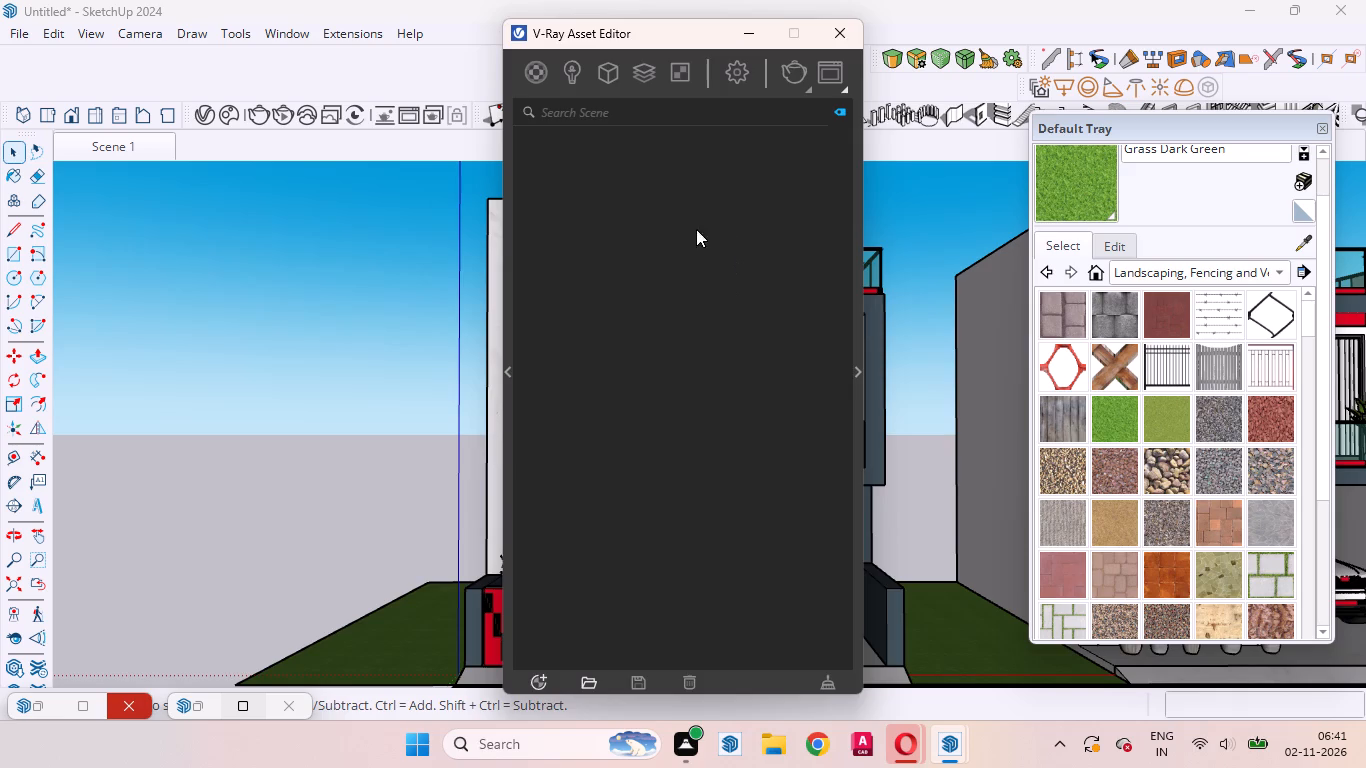
click(459, 210)
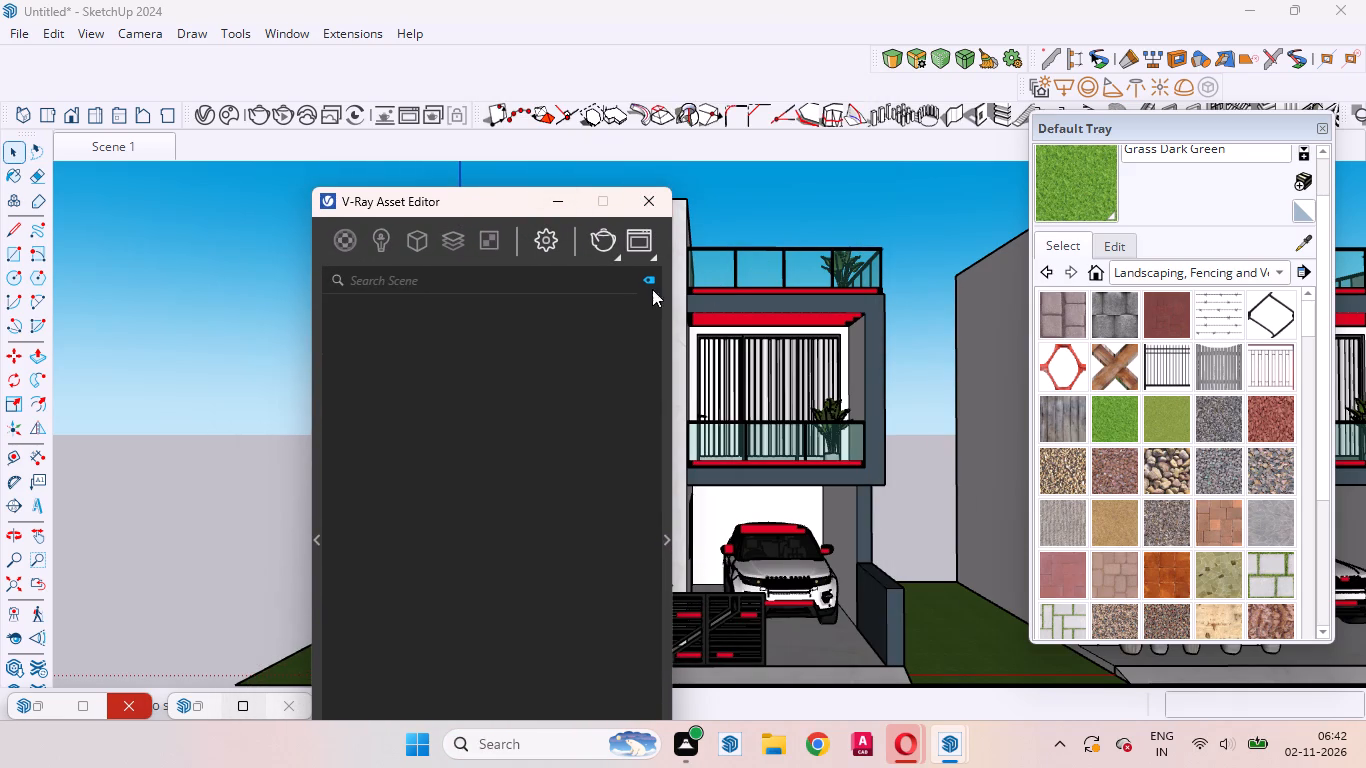
click(618, 254)
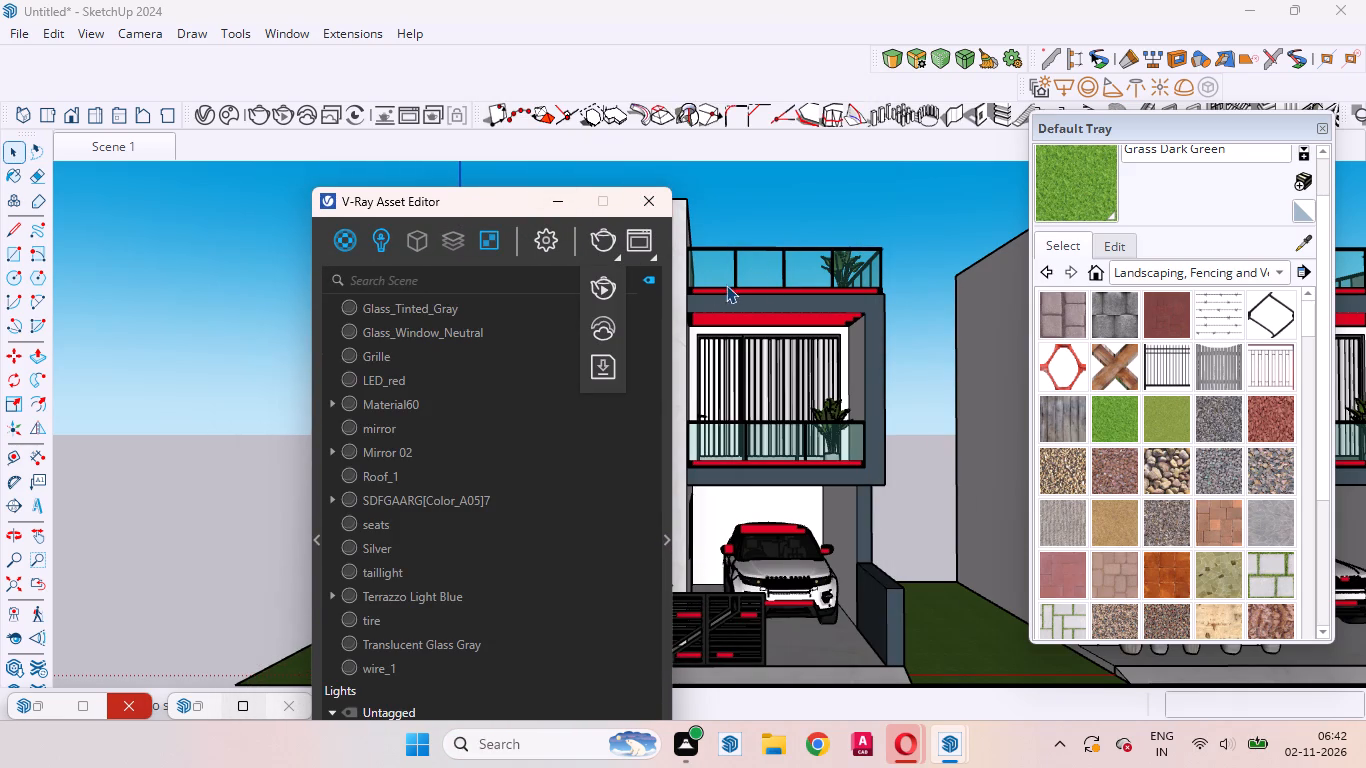
click(595, 294)
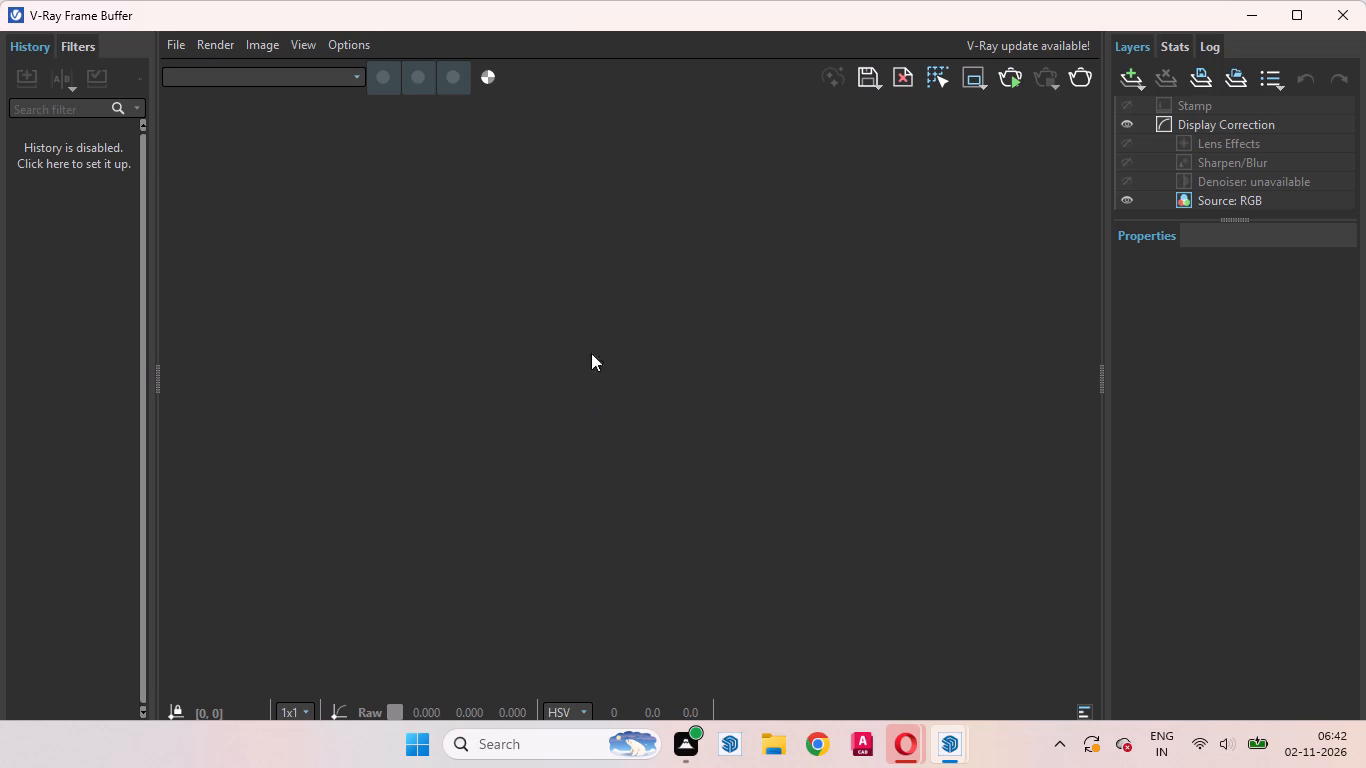
click(648, 321)
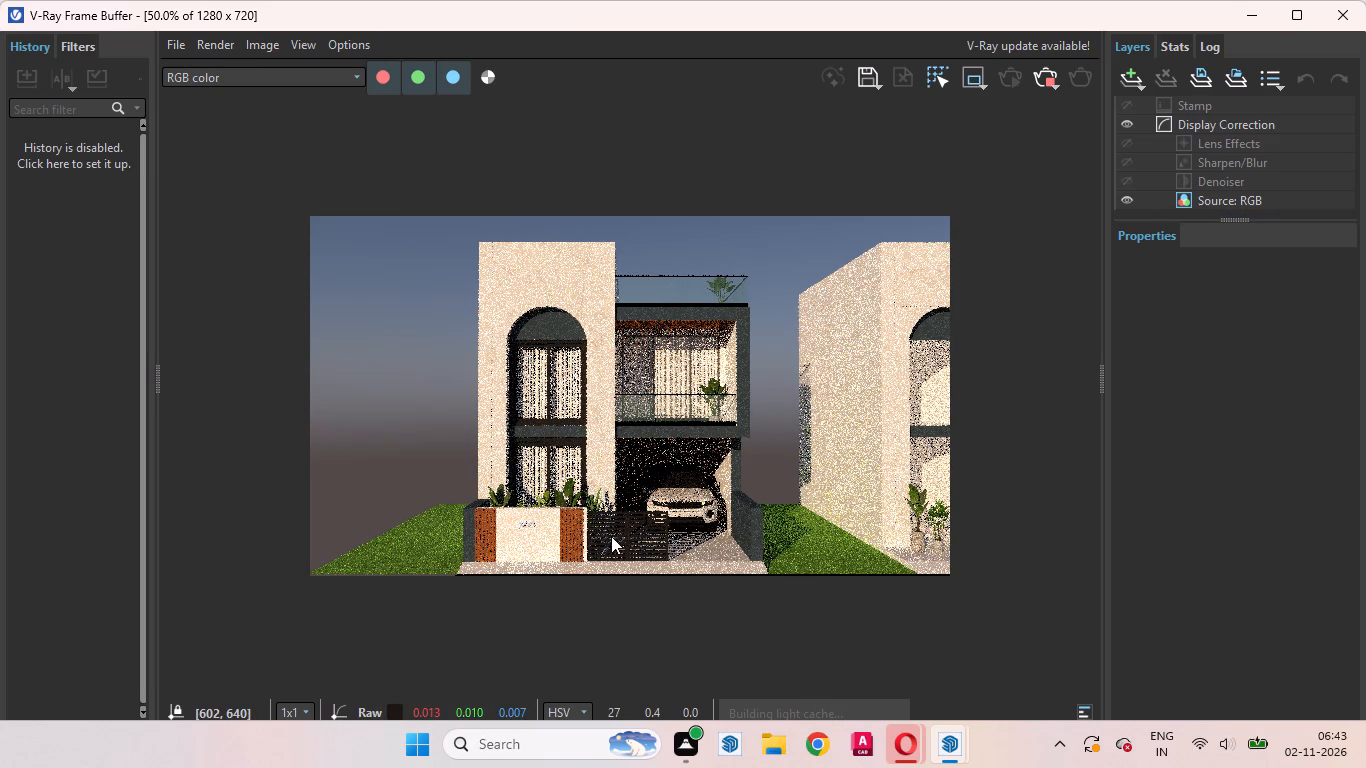
Examine the house front, car porch and grass in the test render, ending by stopping the render and closing the frame buffer.
scroll(611, 536, up, 1)
scroll(611, 537, down, 1)
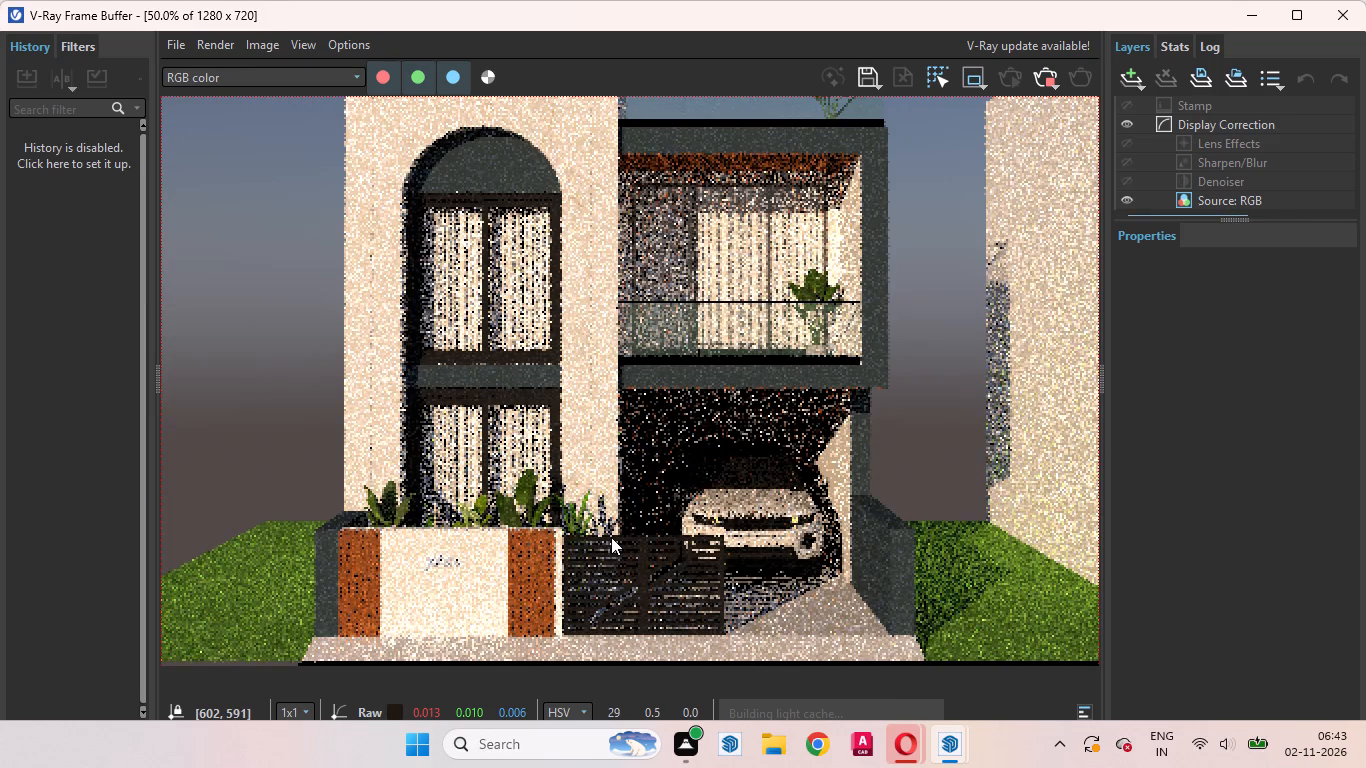
scroll(611, 537, down, 1)
scroll(766, 469, down, 3)
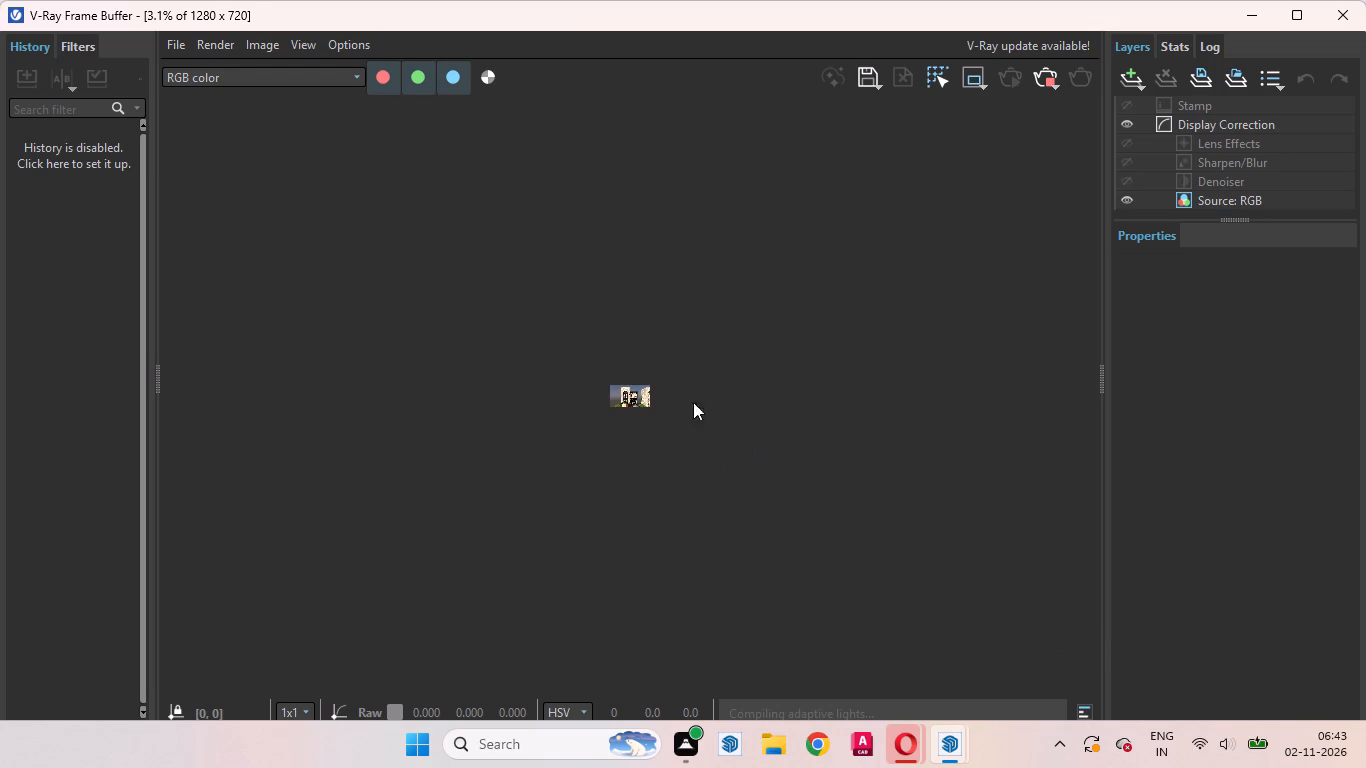
scroll(618, 401, up, 4)
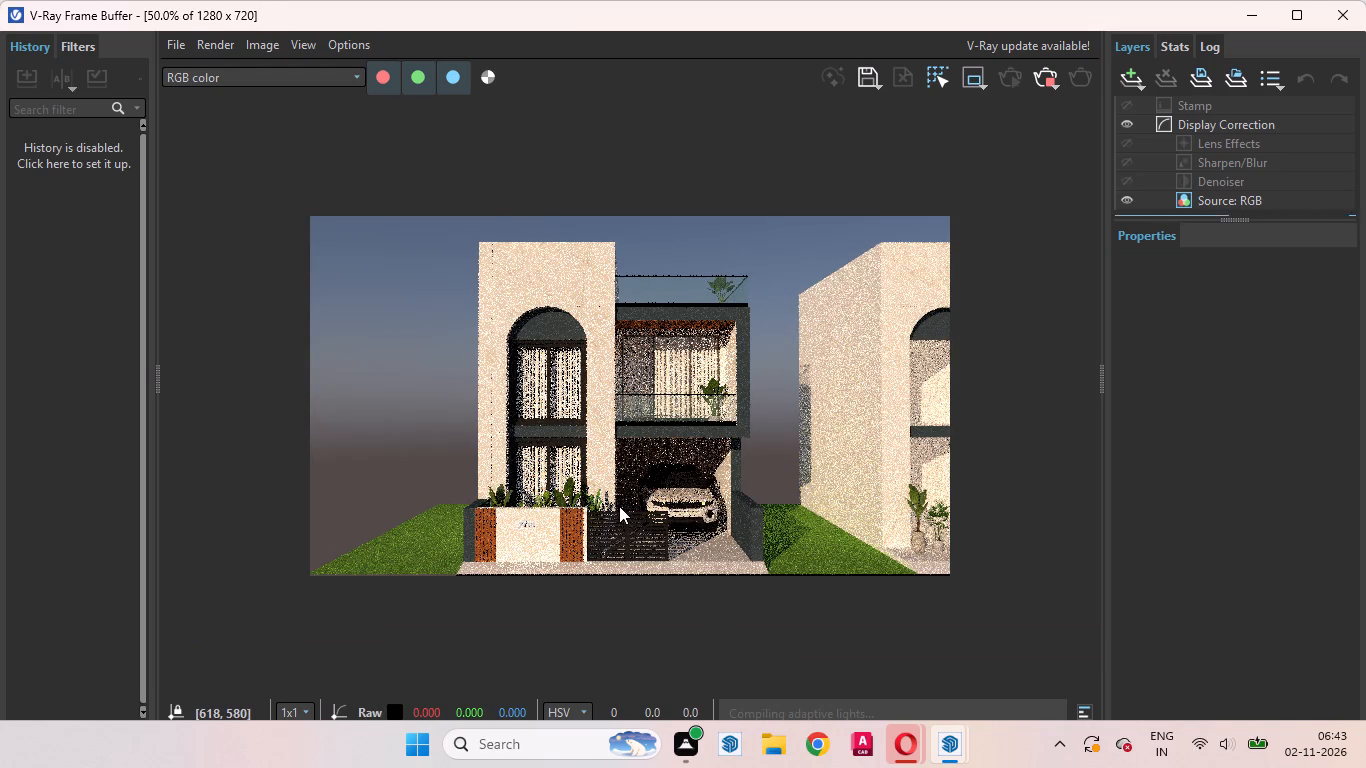
scroll(619, 506, up, 1)
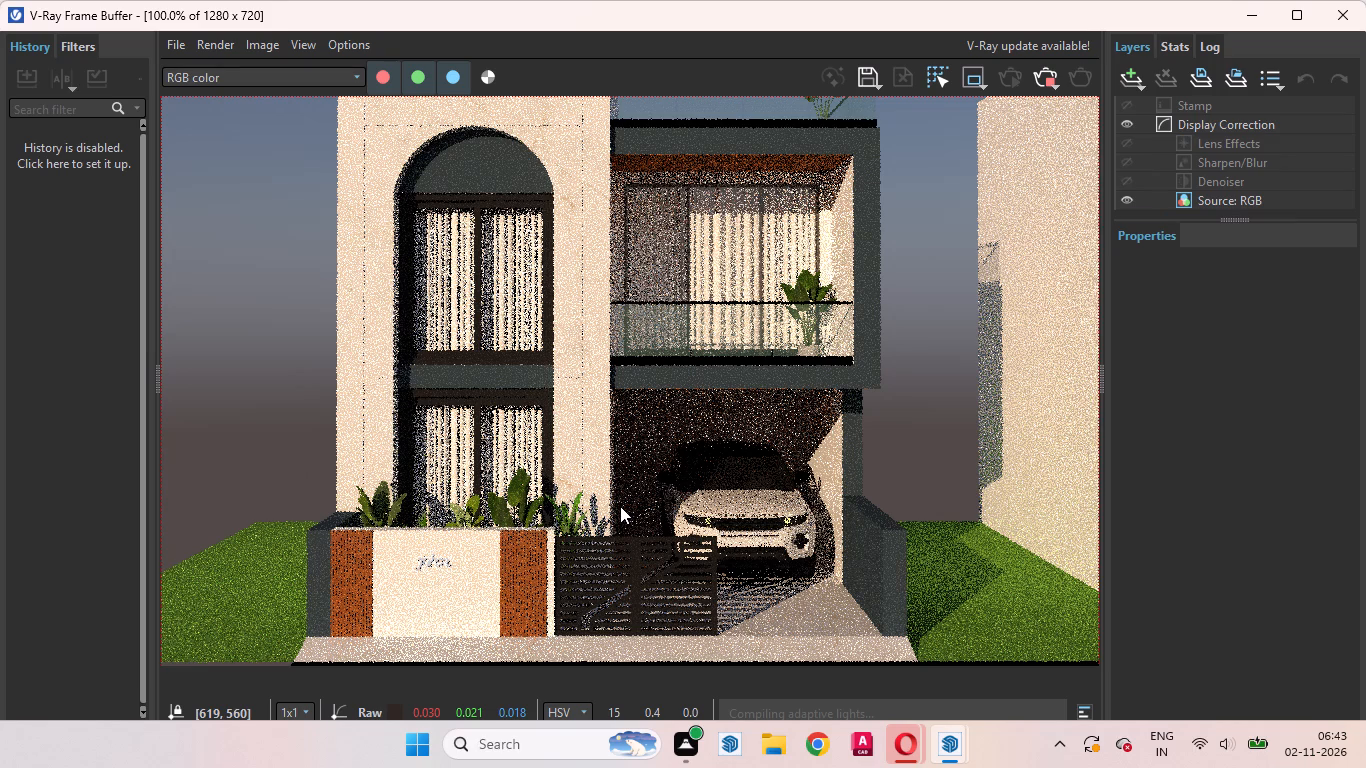
scroll(621, 506, down, 1)
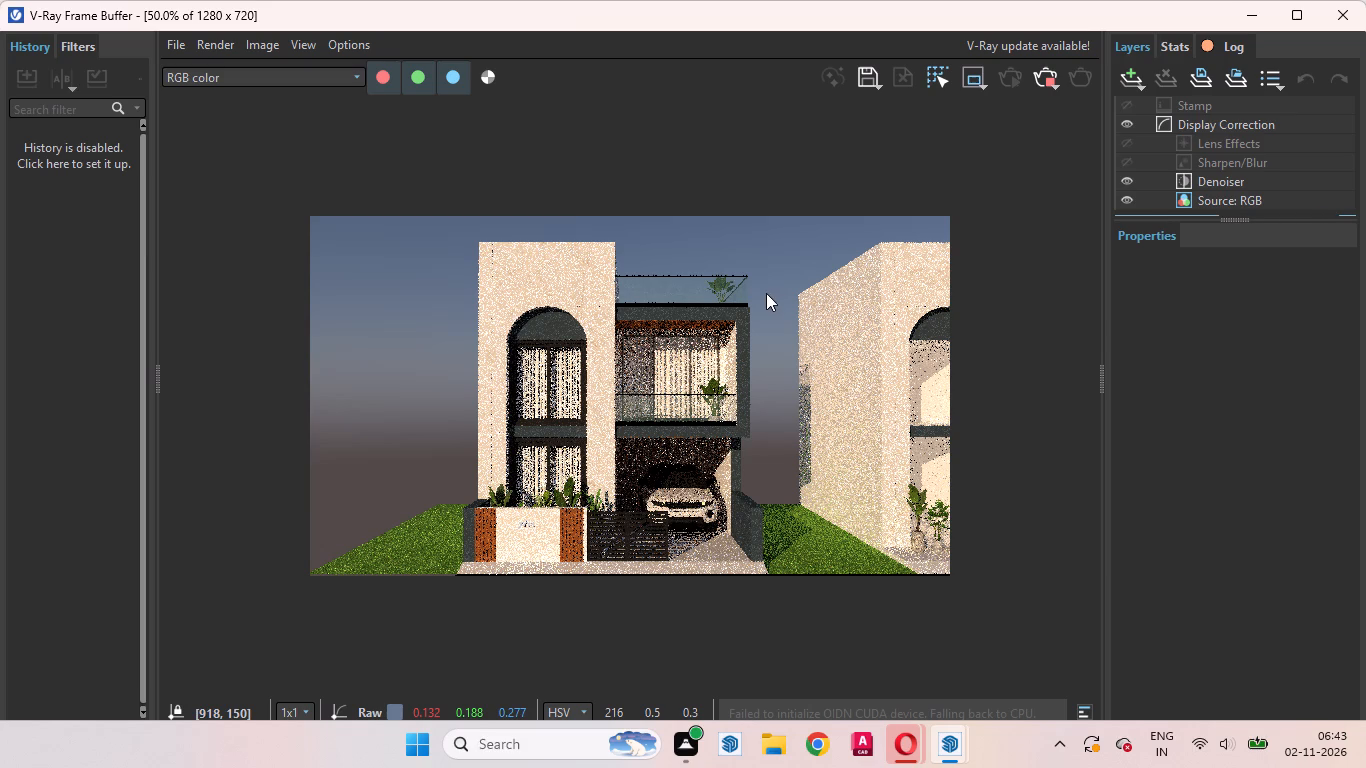
click(1041, 74)
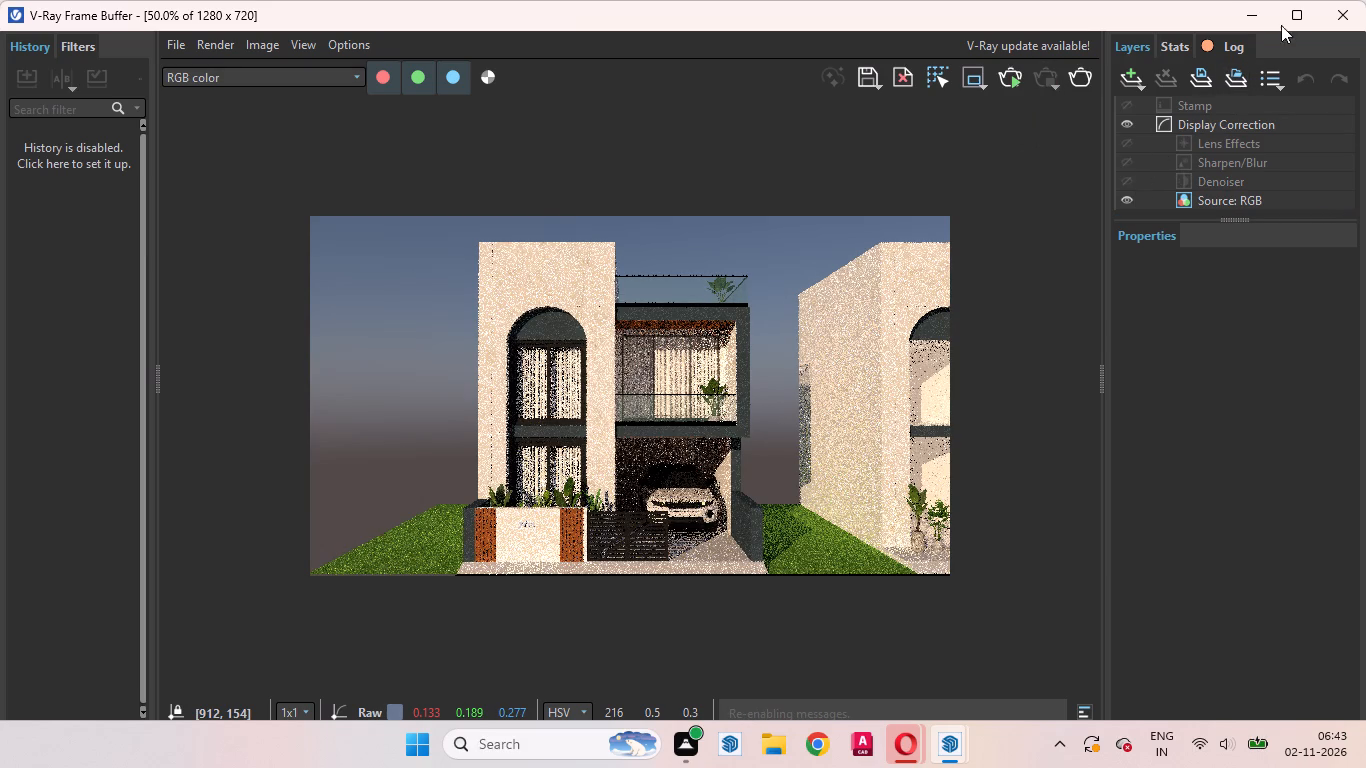
click(1332, 20)
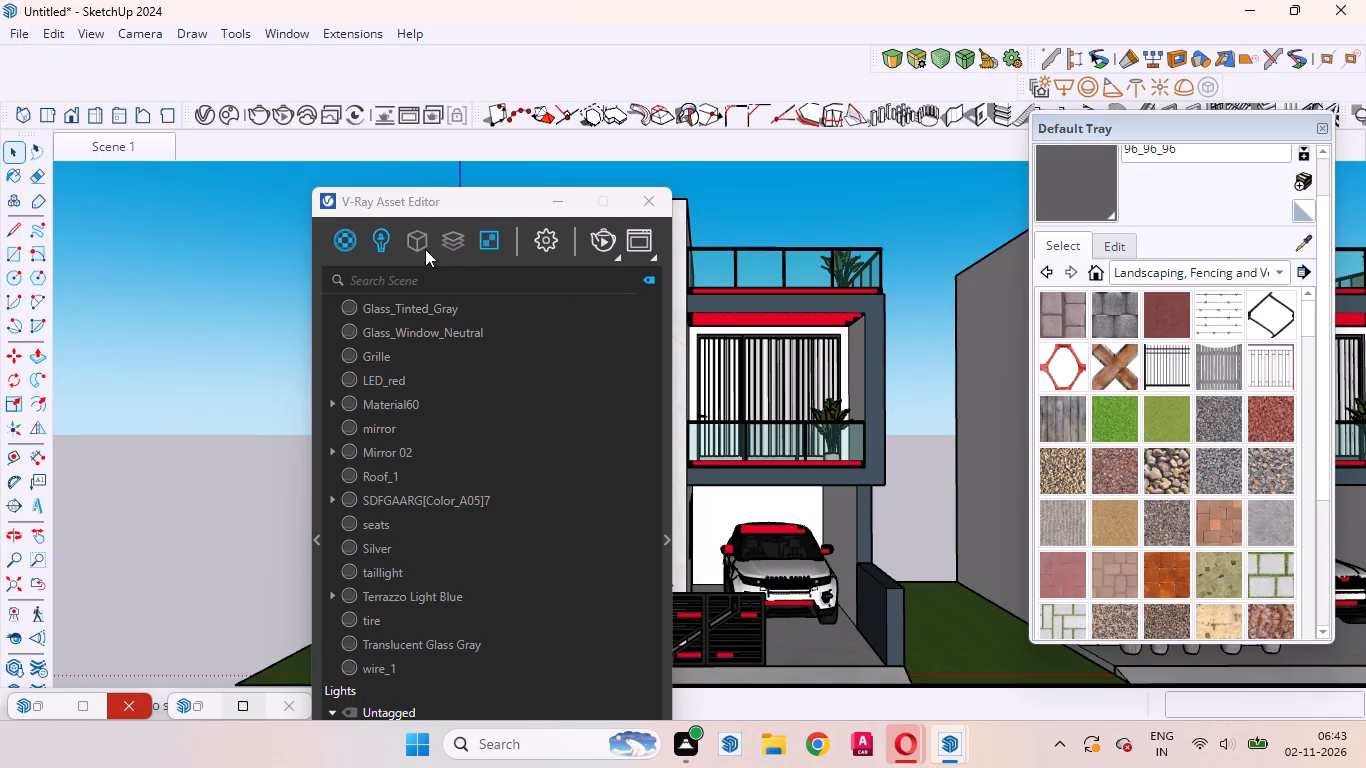
Move the V-Ray Asset Editor aside and examine the first house's balcony, its slatted ceiling and curtained door up close.
drag(485, 195, 213, 266)
scroll(746, 390, up, 4)
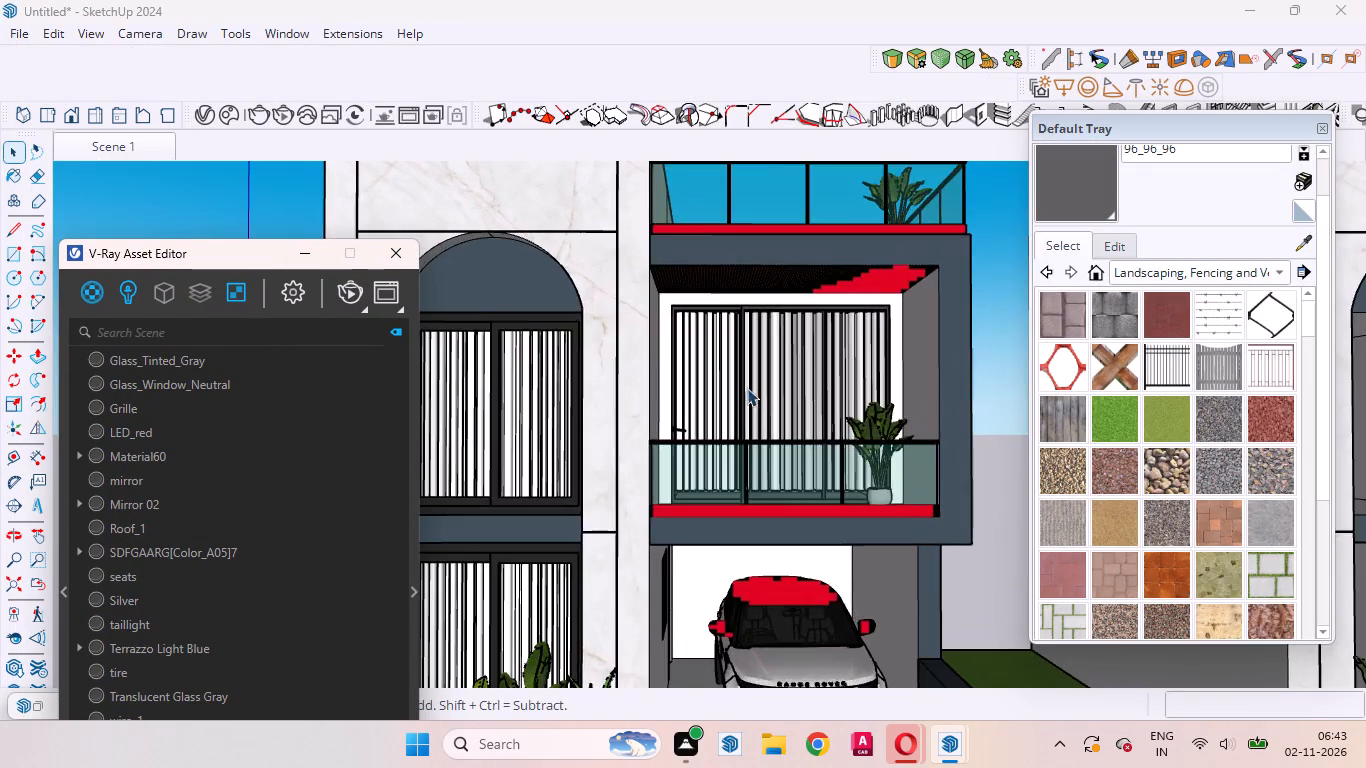
scroll(747, 388, up, 4)
scroll(925, 282, up, 3)
middle_drag(875, 415, 897, 229)
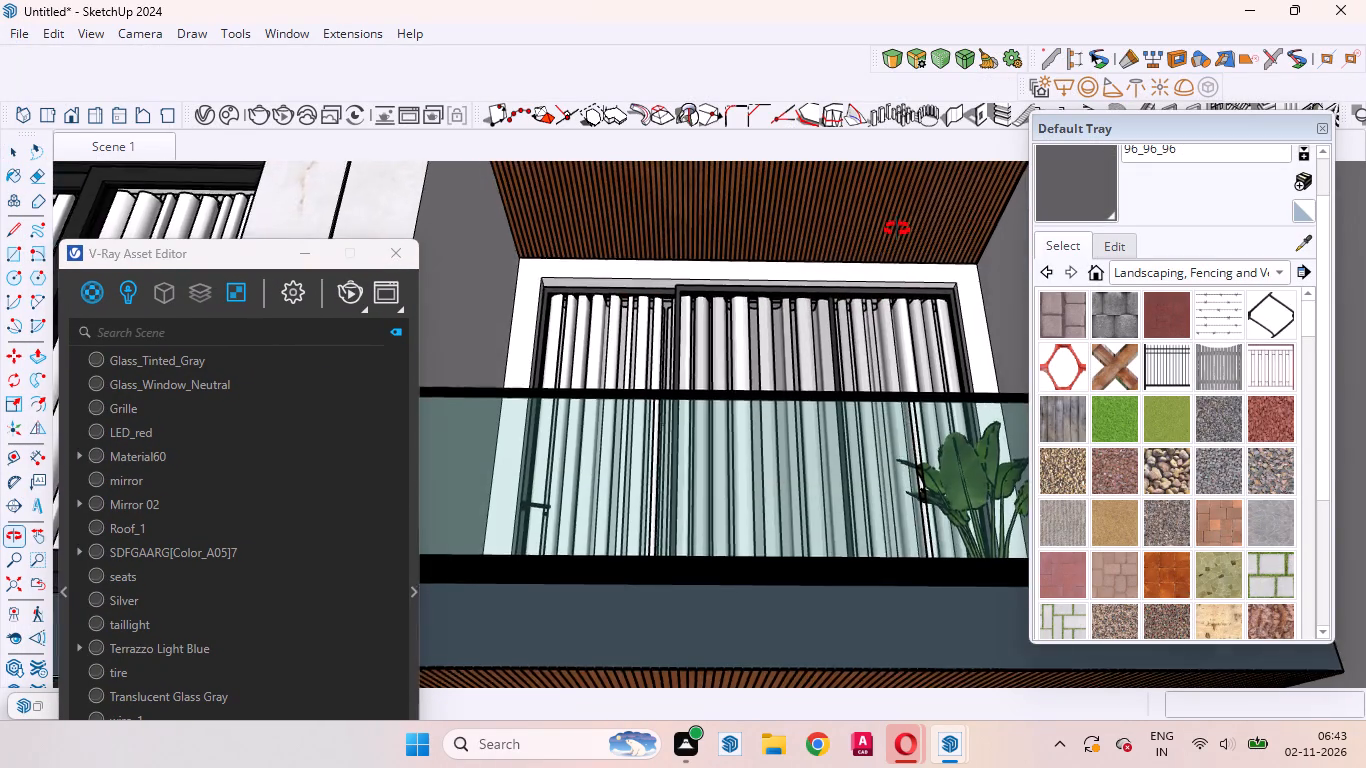
middle_drag(897, 229, 838, 411)
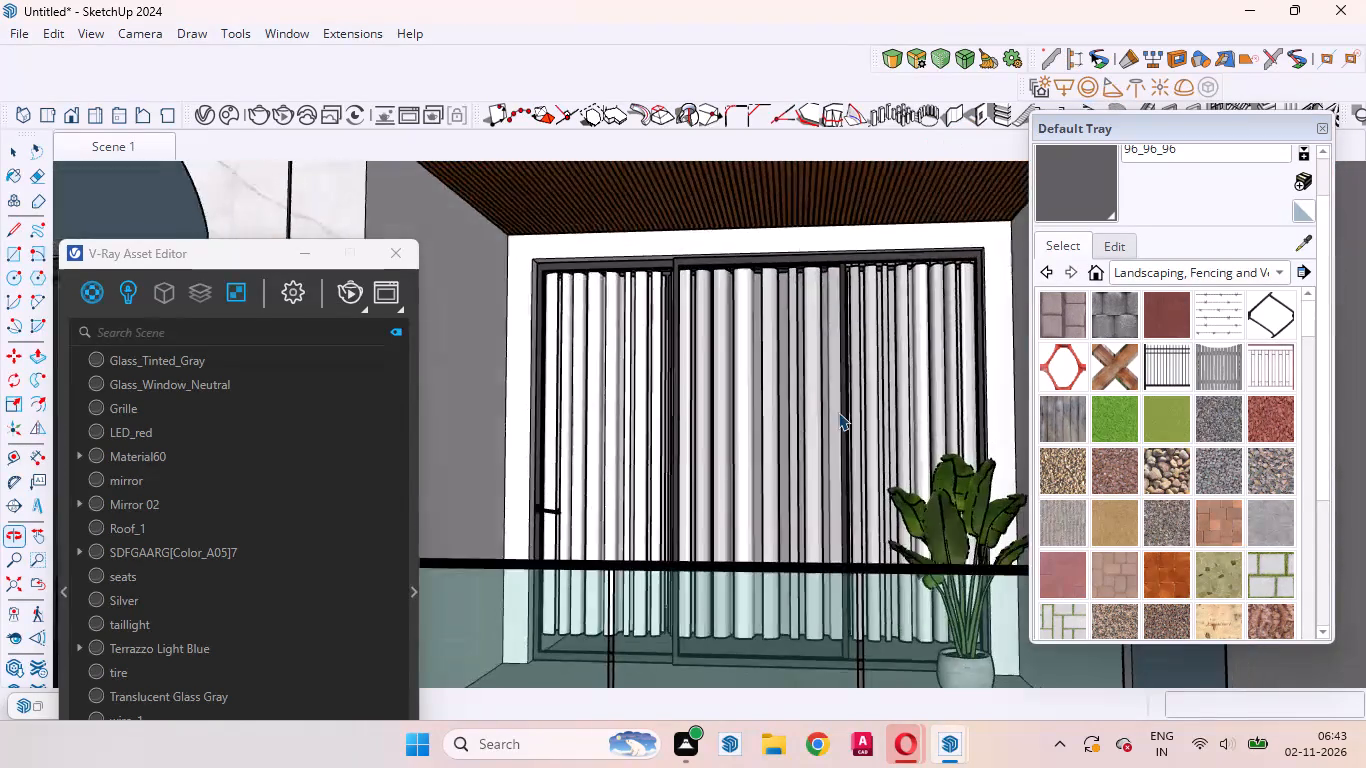
scroll(838, 412, down, 20)
Sample the marble material from the first house's front wall beside the arched window.
scroll(754, 535, up, 4)
scroll(651, 369, up, 4)
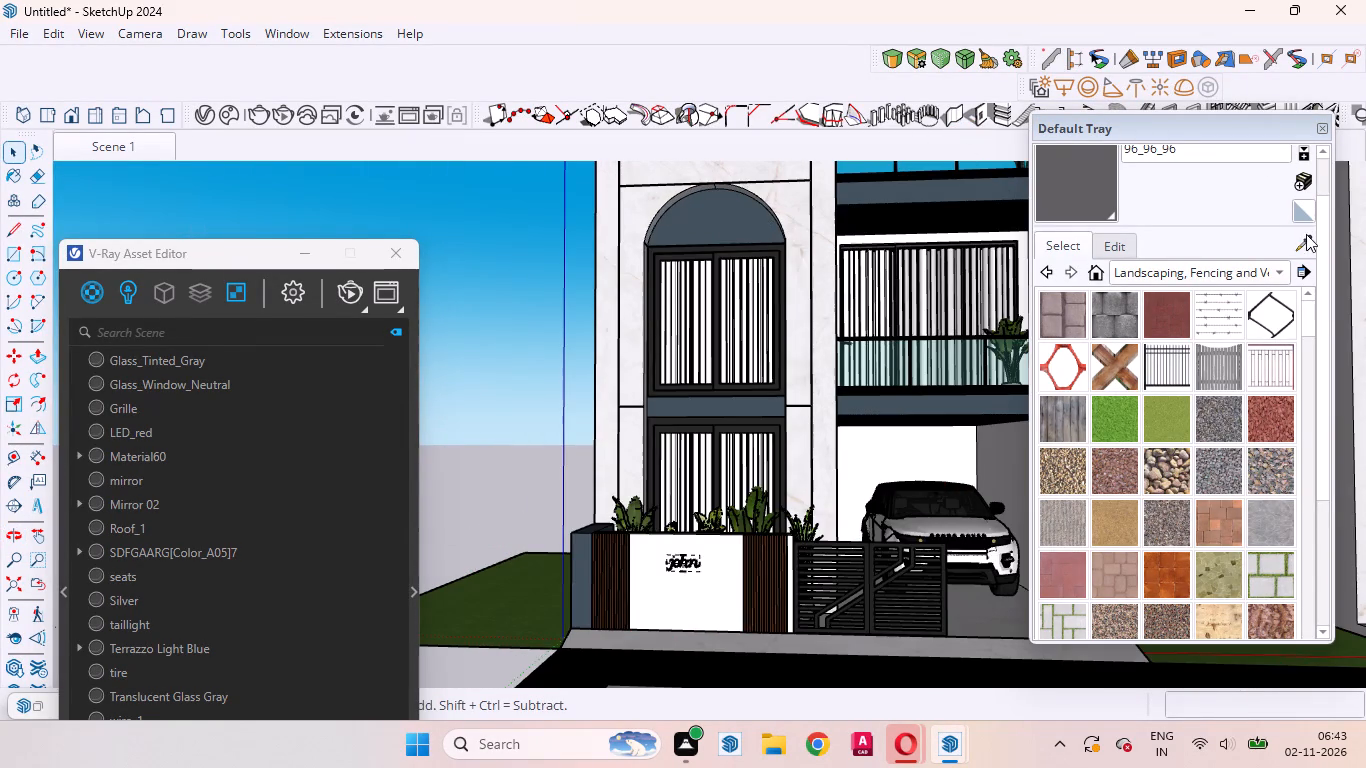
click(1300, 249)
scroll(799, 201, up, 5)
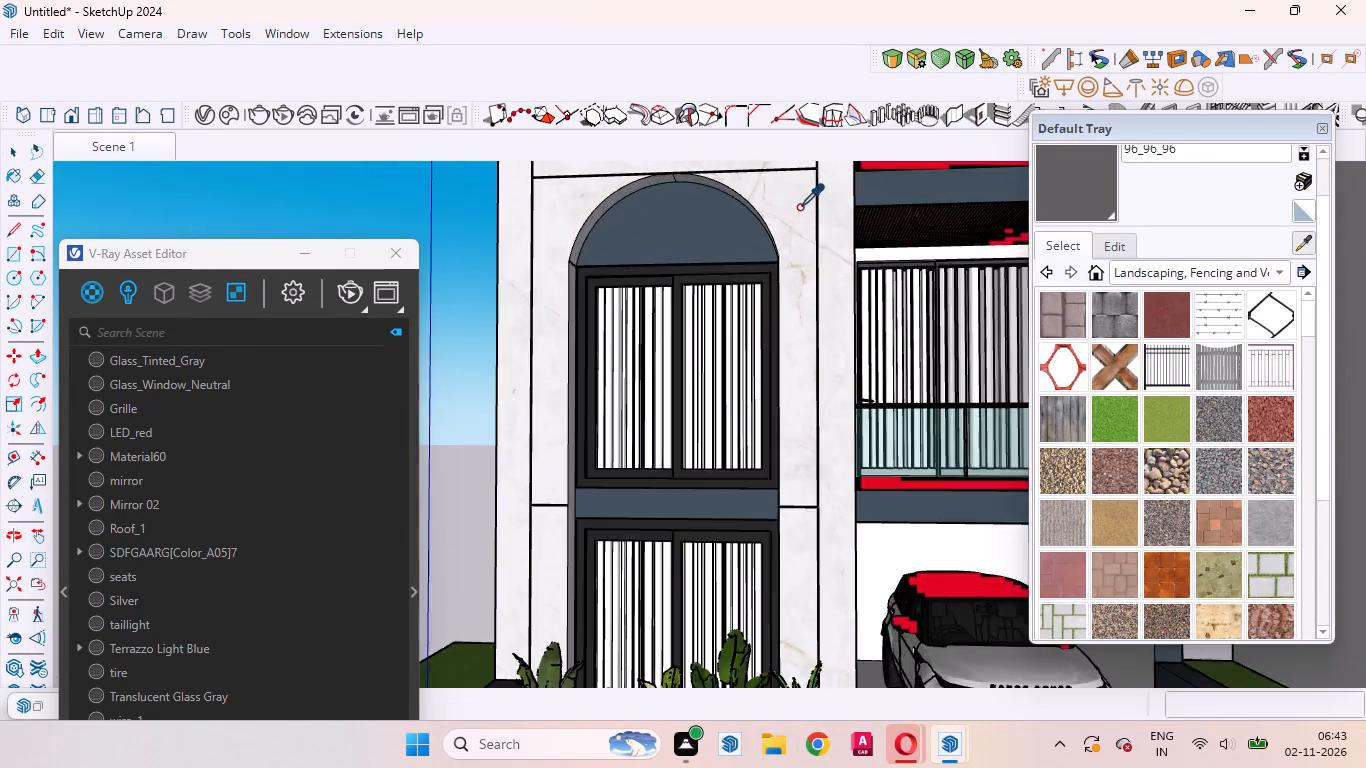
scroll(799, 207, up, 8)
click(796, 216)
scroll(887, 320, down, 11)
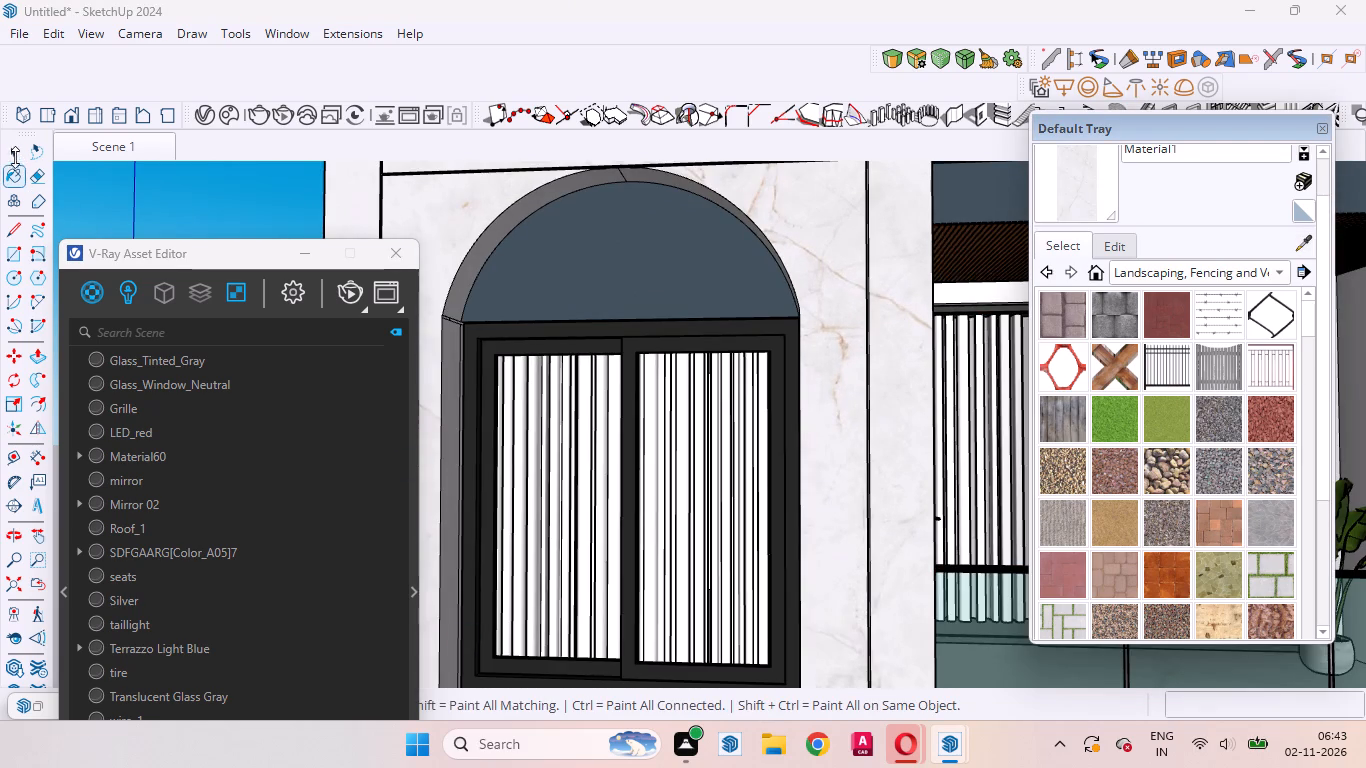
scroll(892, 308, down, 11)
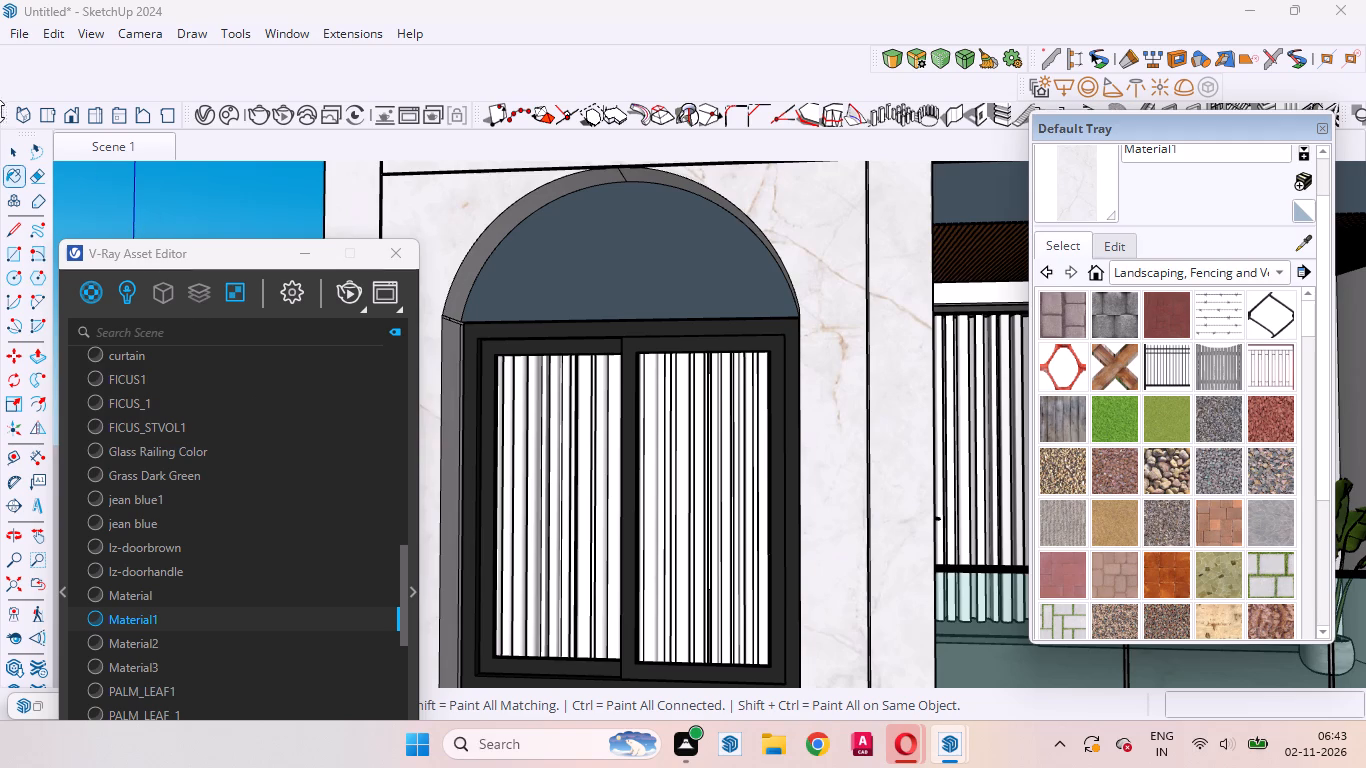
Close the V-Ray Asset Editor and return to the Select tool.
click(12, 151)
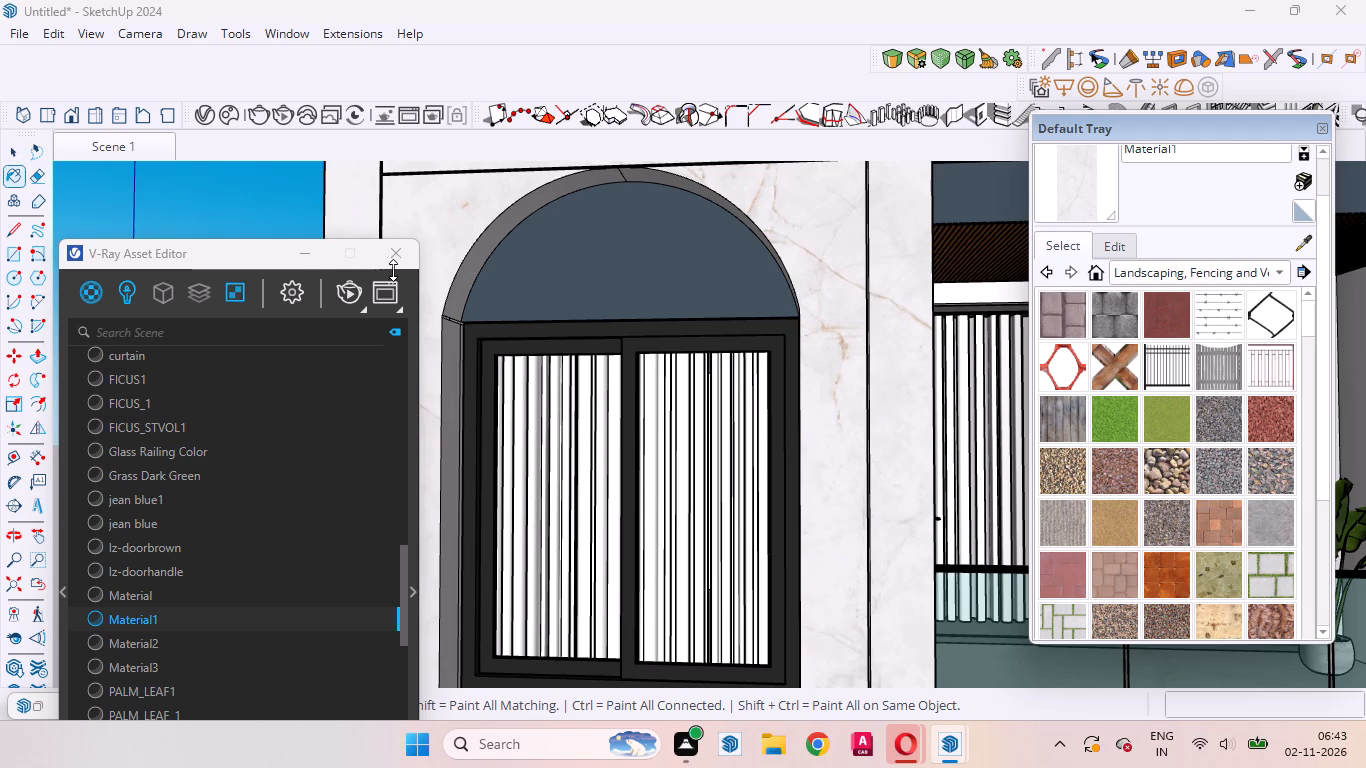
click(401, 261)
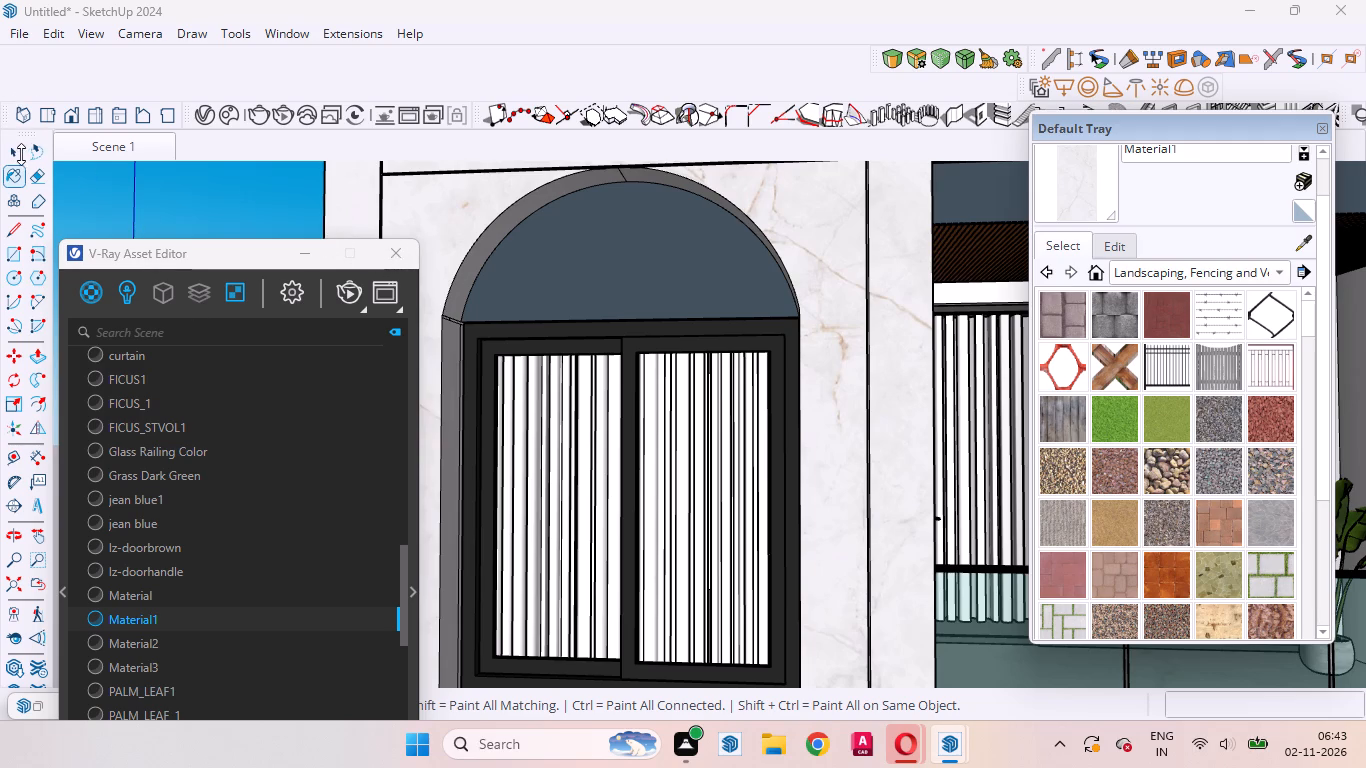
click(17, 152)
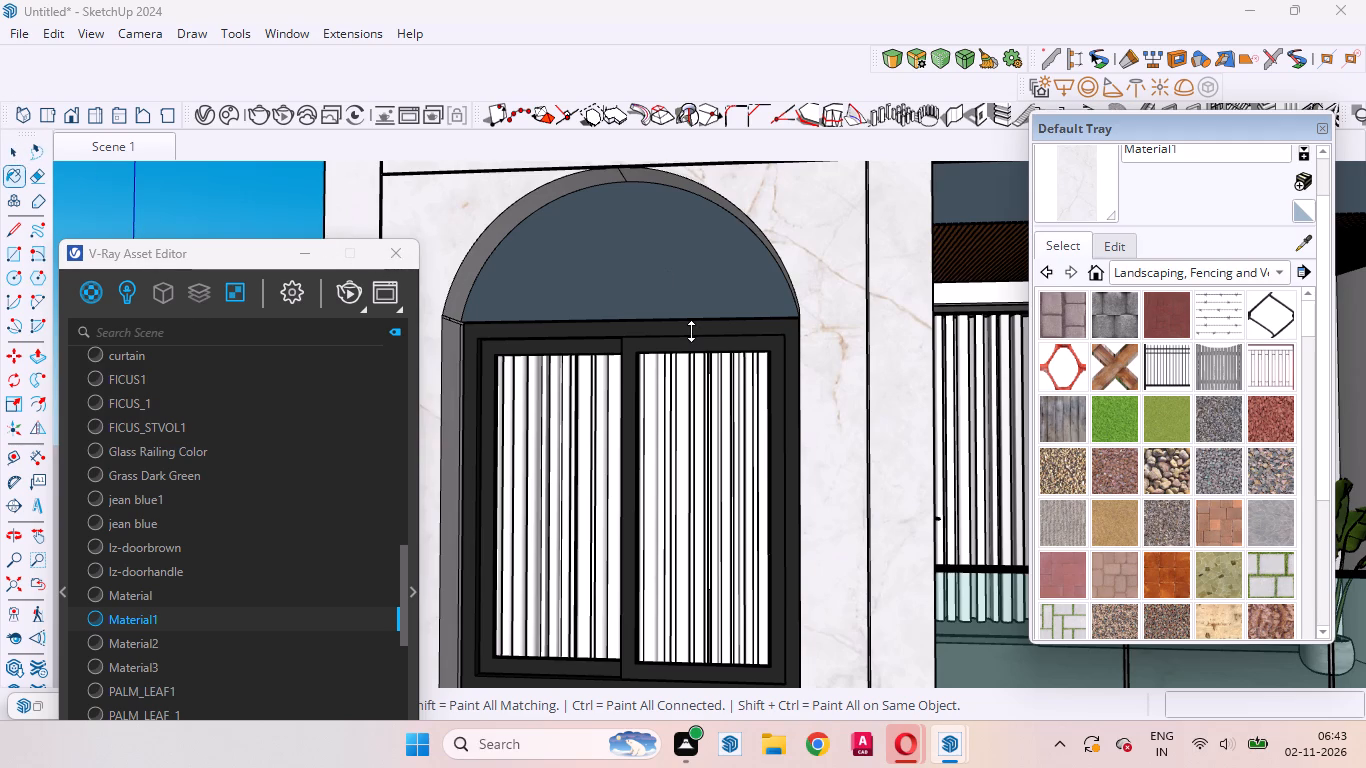
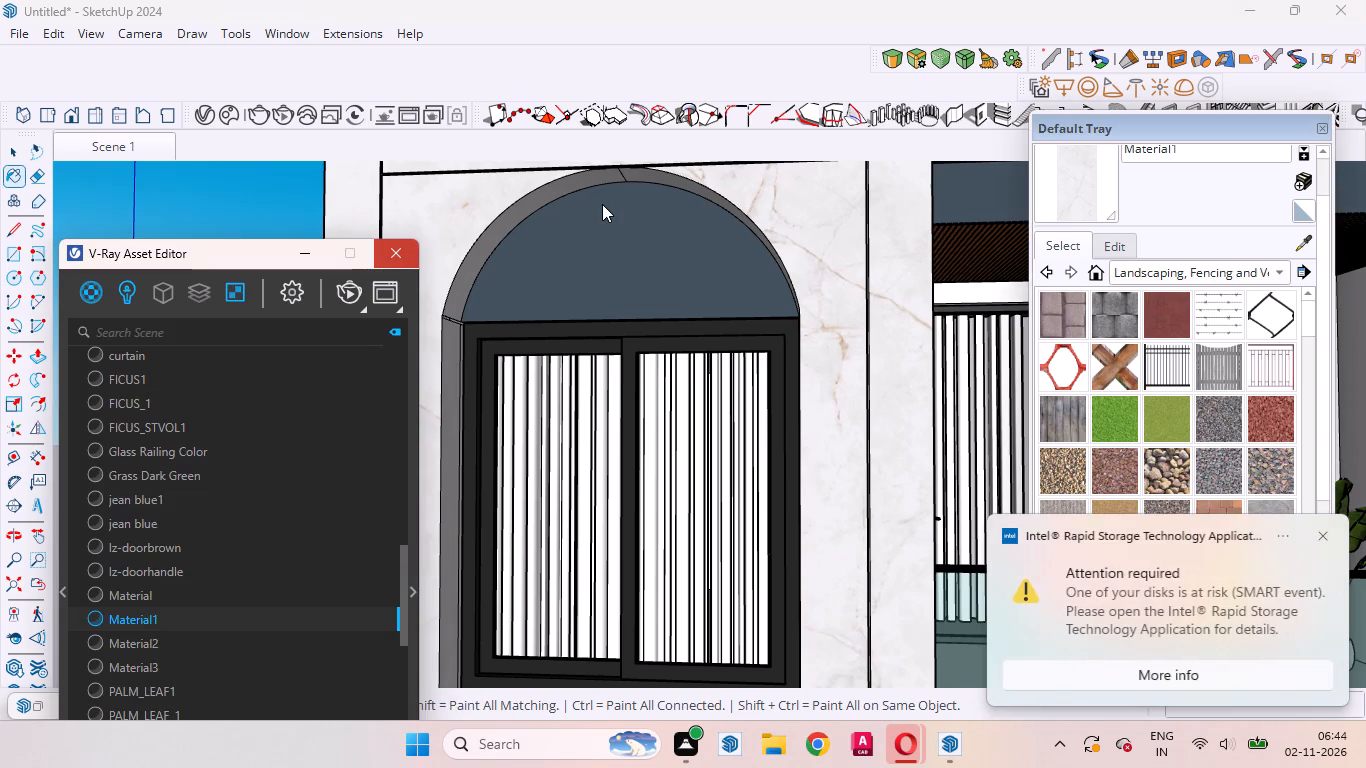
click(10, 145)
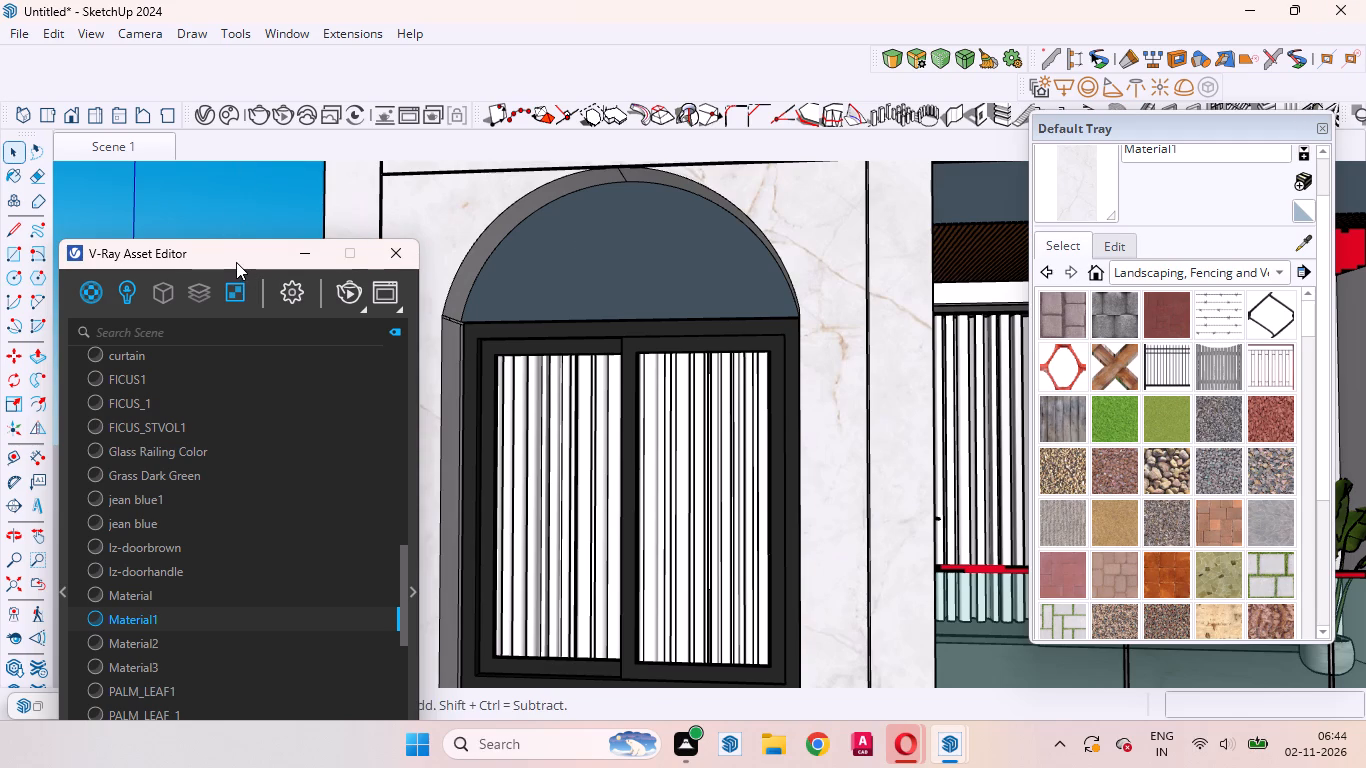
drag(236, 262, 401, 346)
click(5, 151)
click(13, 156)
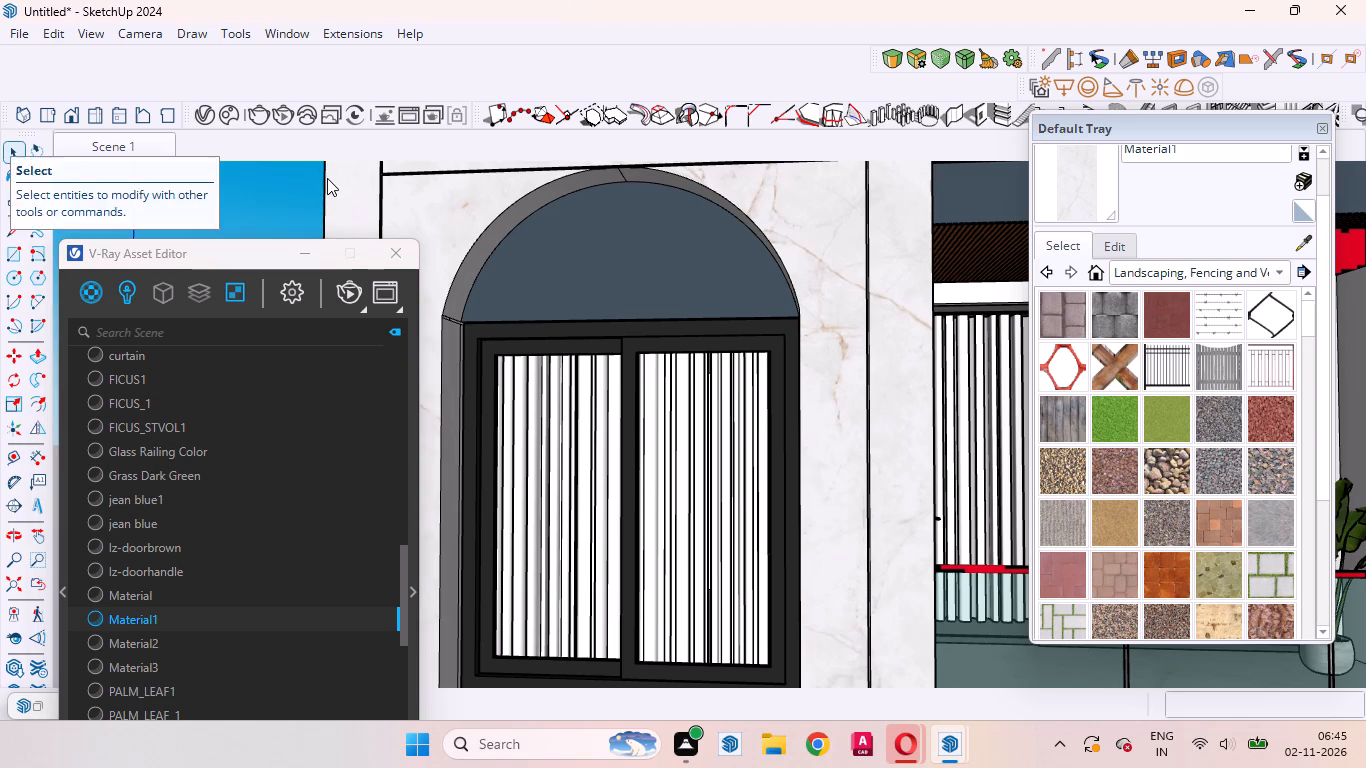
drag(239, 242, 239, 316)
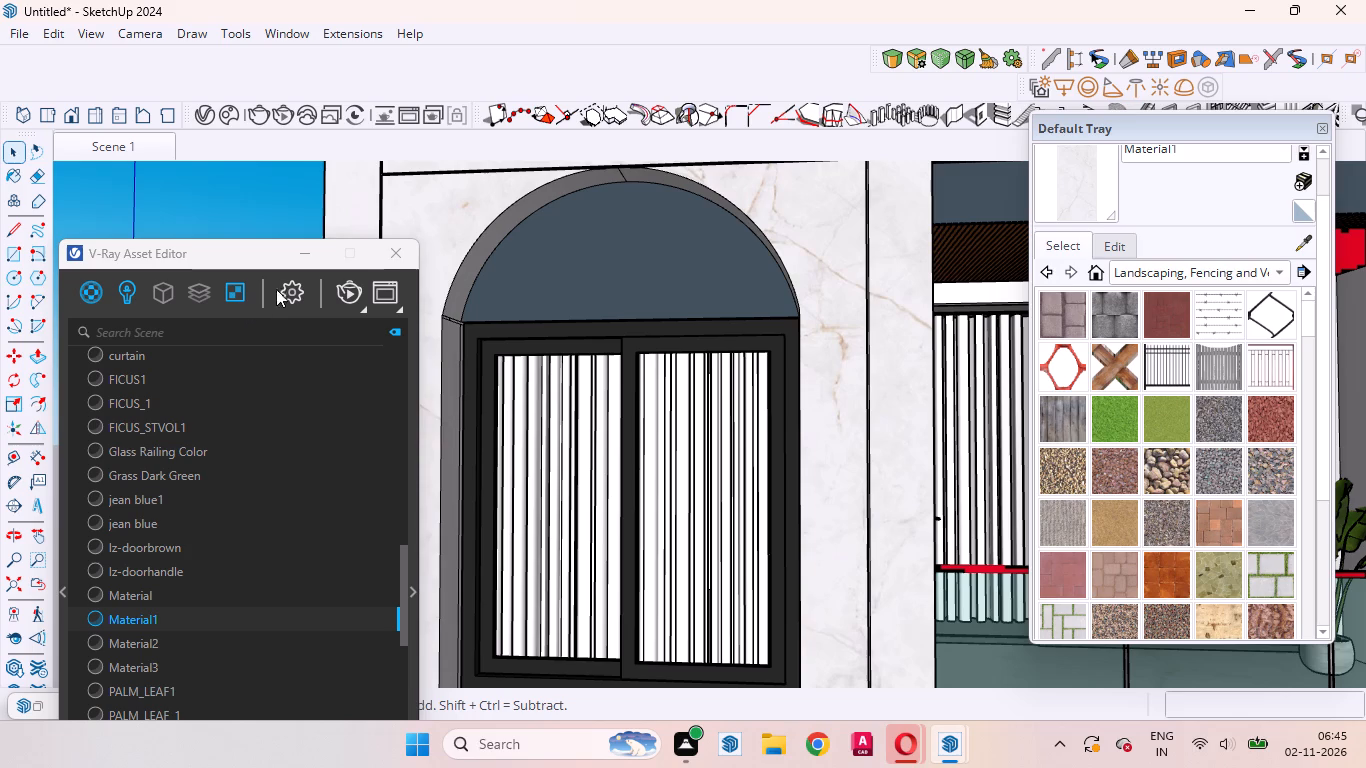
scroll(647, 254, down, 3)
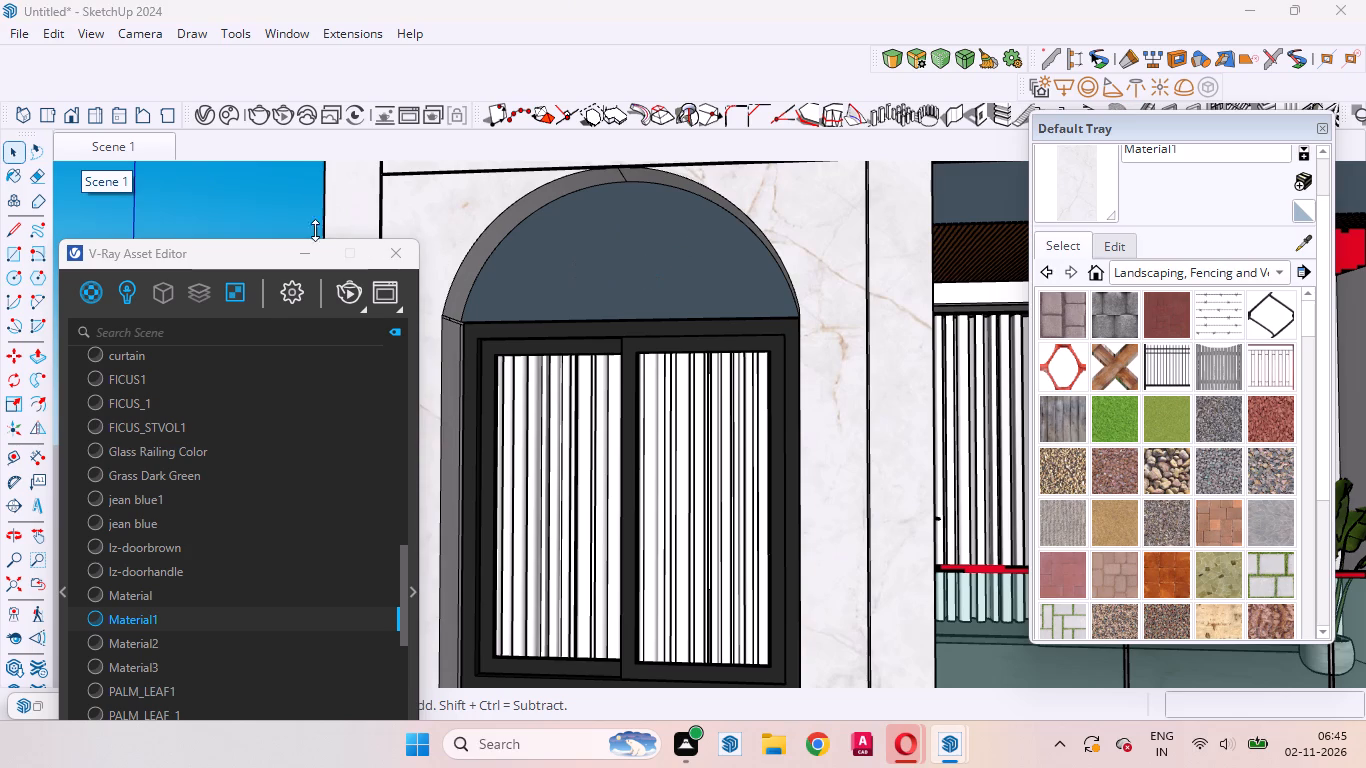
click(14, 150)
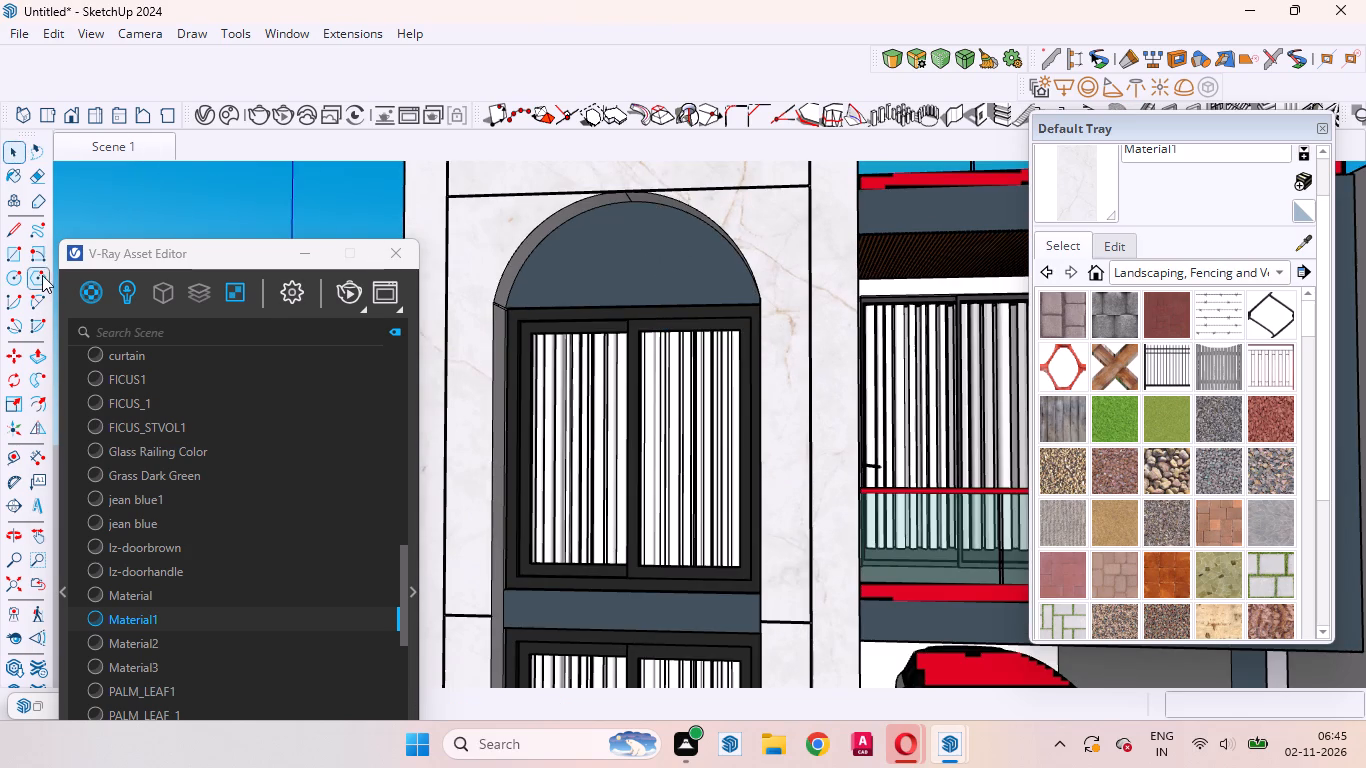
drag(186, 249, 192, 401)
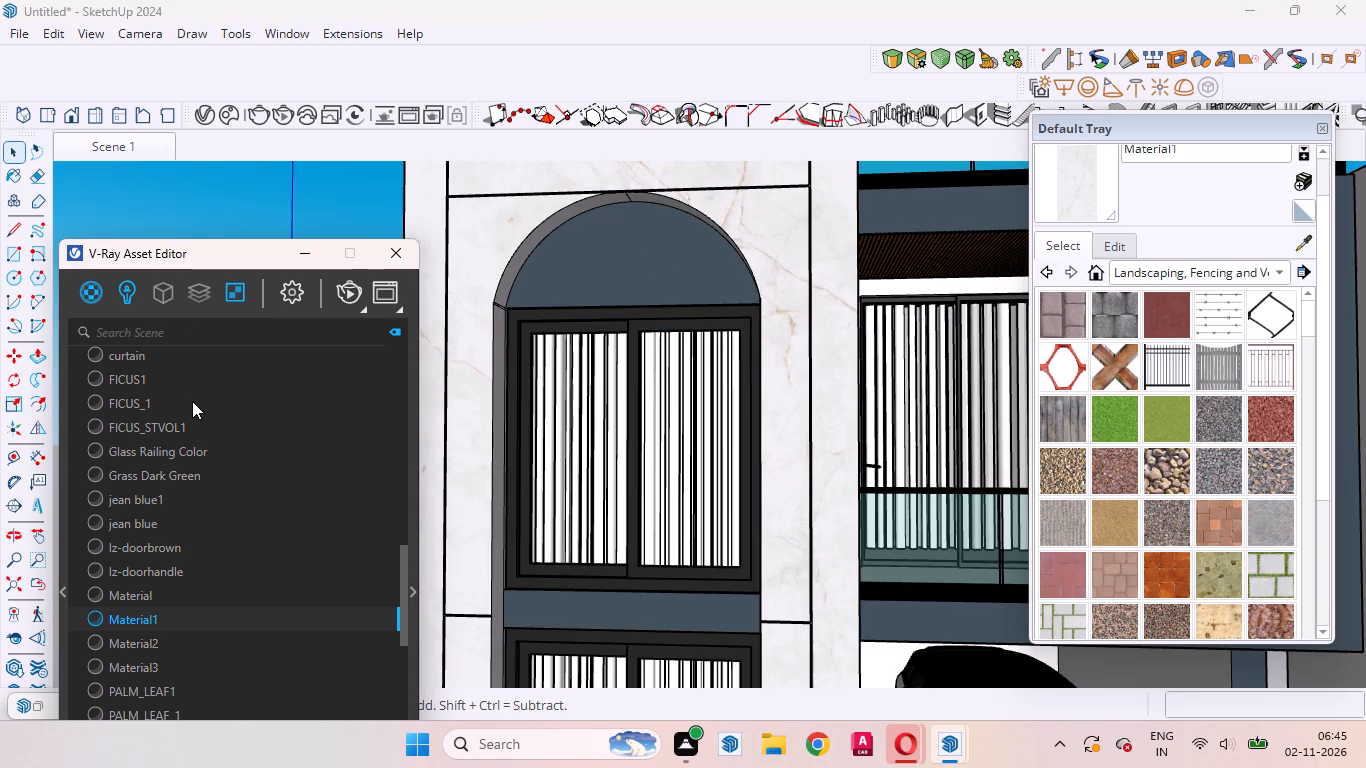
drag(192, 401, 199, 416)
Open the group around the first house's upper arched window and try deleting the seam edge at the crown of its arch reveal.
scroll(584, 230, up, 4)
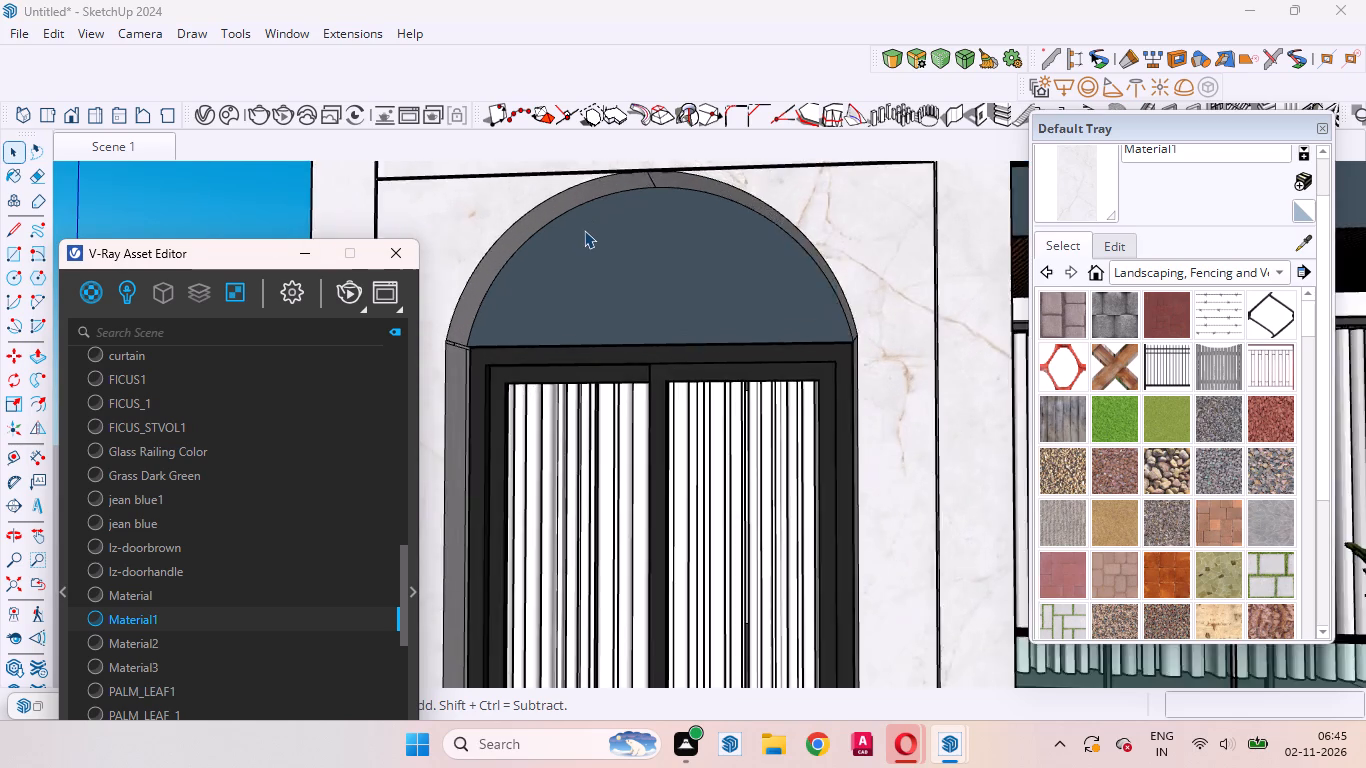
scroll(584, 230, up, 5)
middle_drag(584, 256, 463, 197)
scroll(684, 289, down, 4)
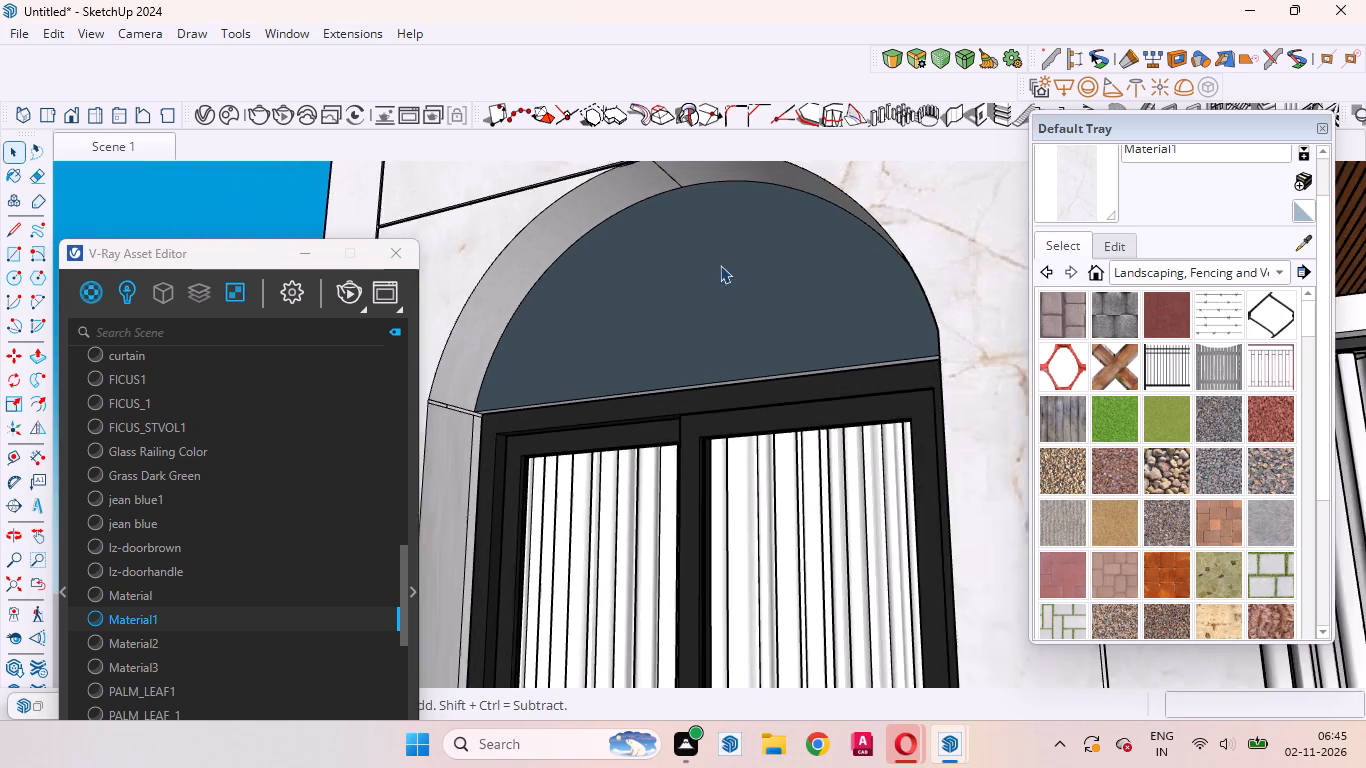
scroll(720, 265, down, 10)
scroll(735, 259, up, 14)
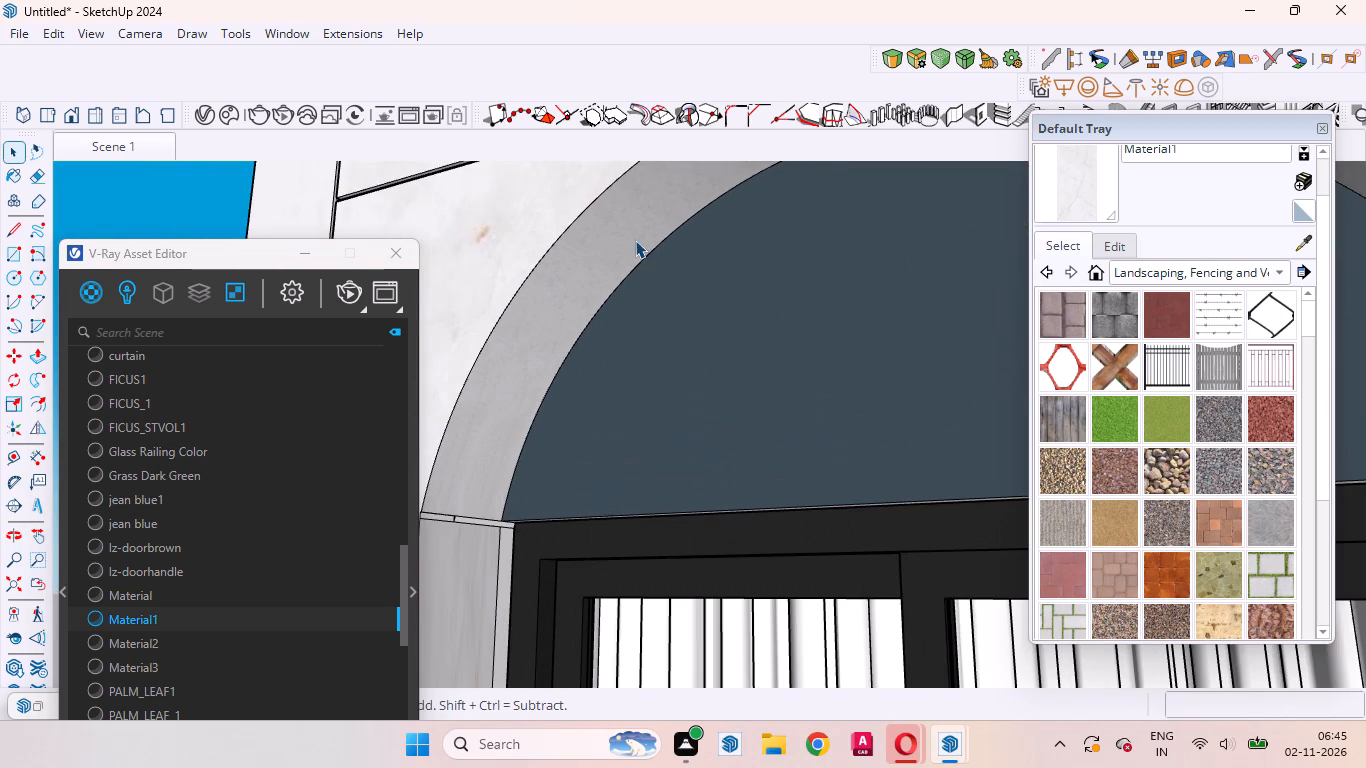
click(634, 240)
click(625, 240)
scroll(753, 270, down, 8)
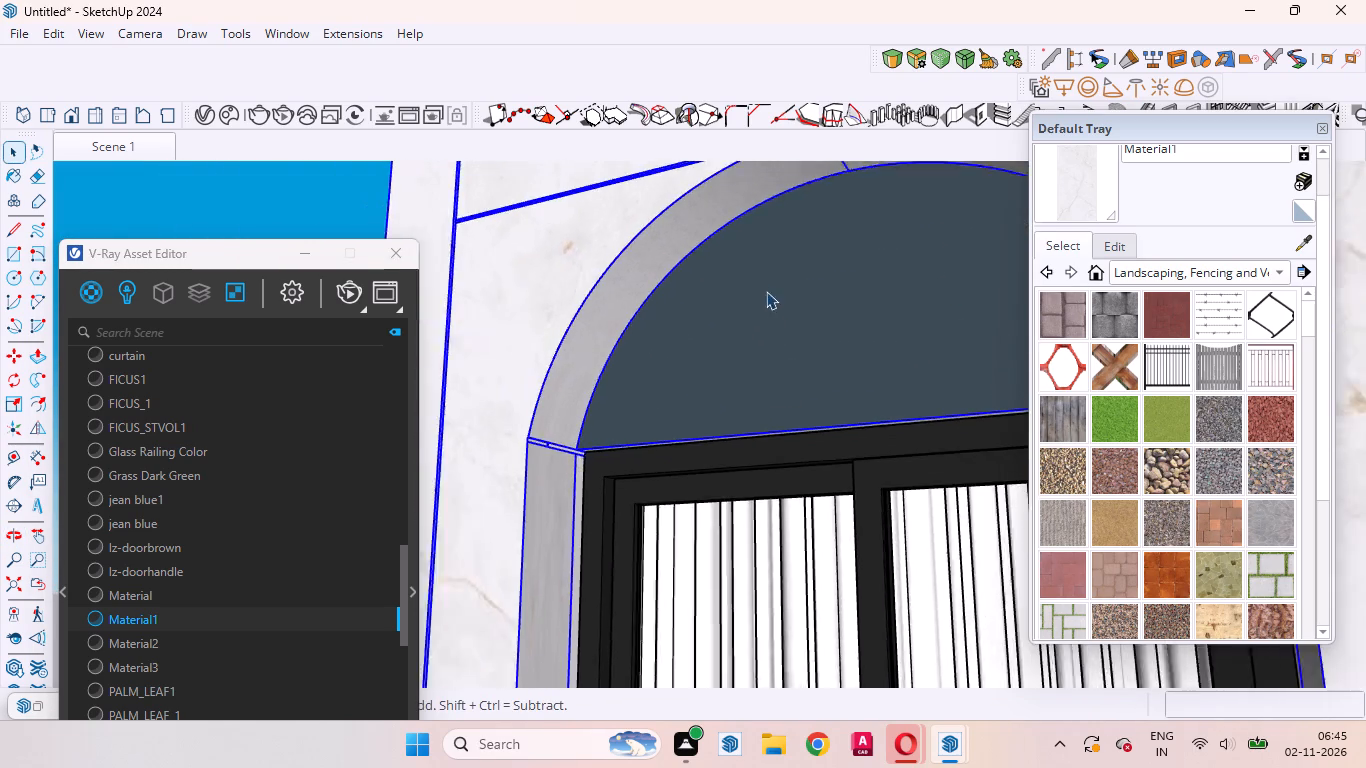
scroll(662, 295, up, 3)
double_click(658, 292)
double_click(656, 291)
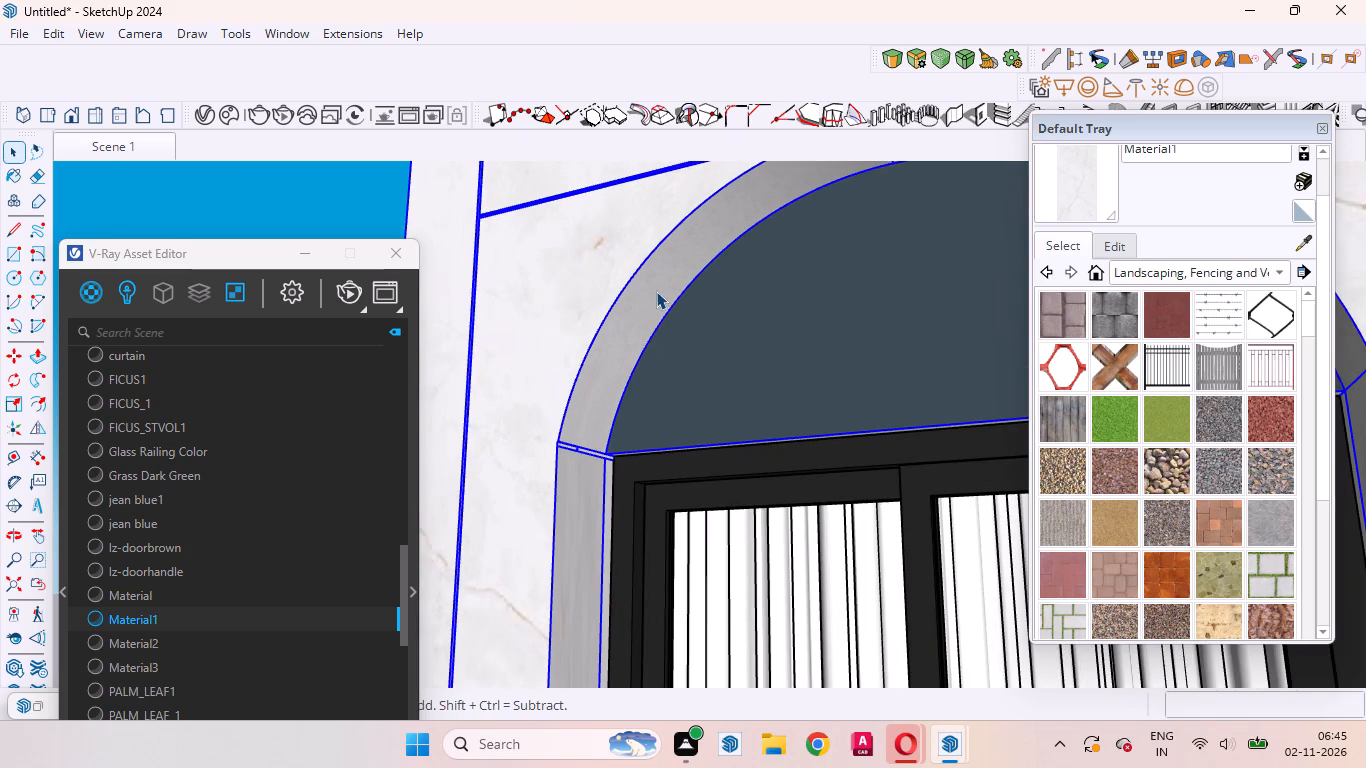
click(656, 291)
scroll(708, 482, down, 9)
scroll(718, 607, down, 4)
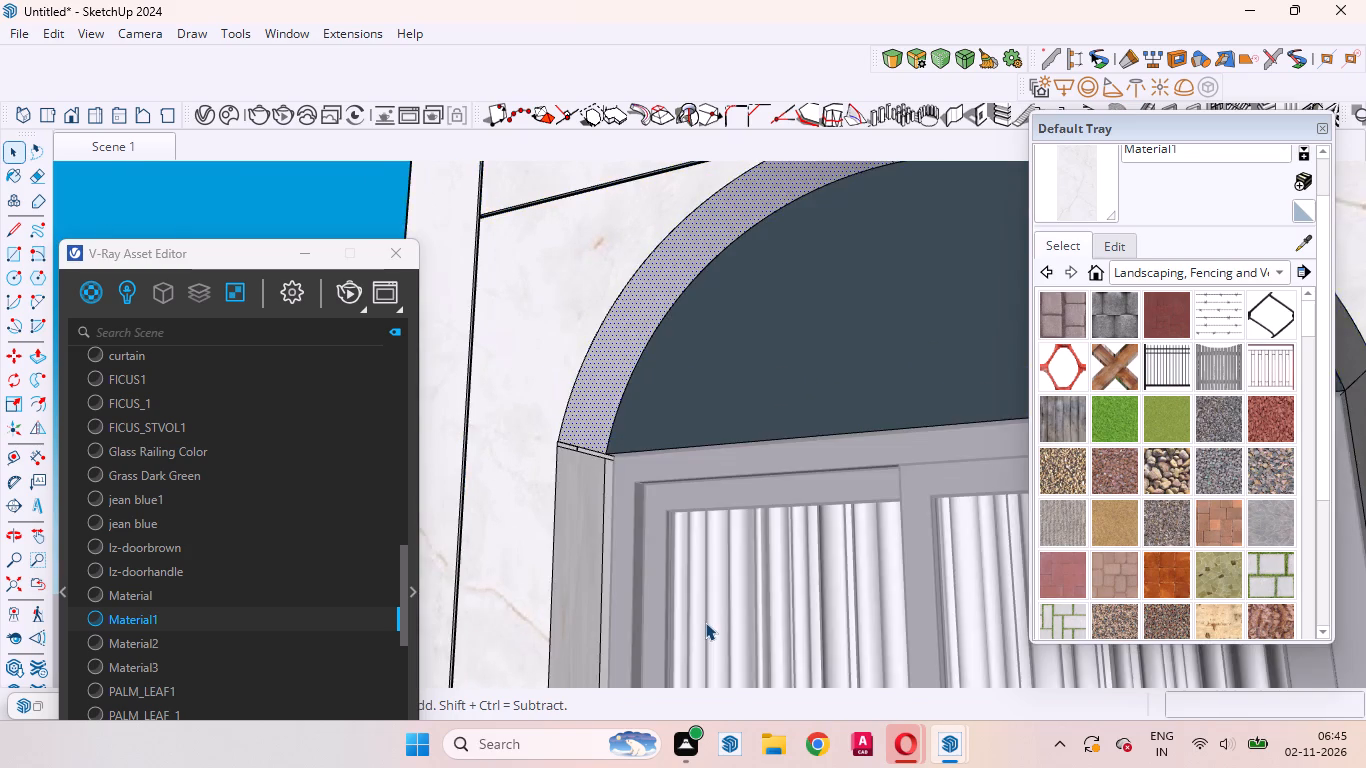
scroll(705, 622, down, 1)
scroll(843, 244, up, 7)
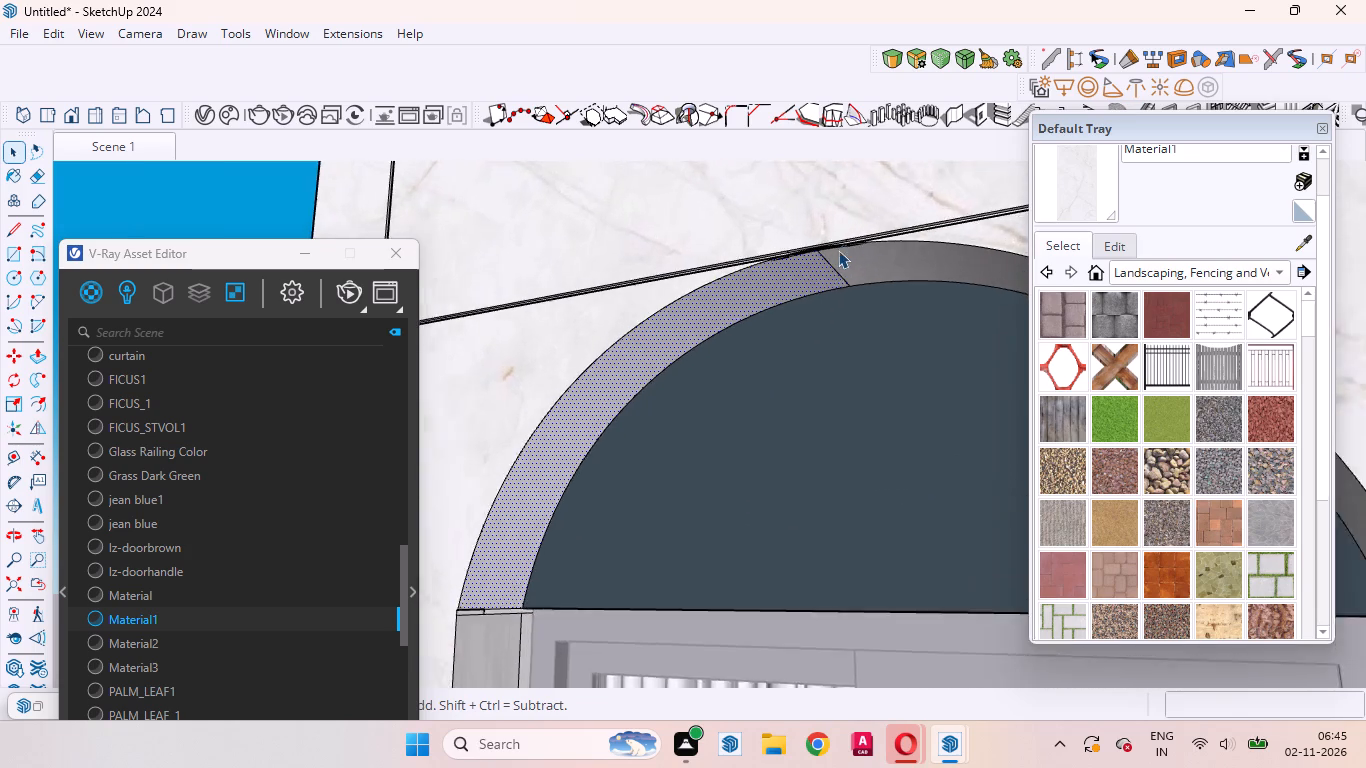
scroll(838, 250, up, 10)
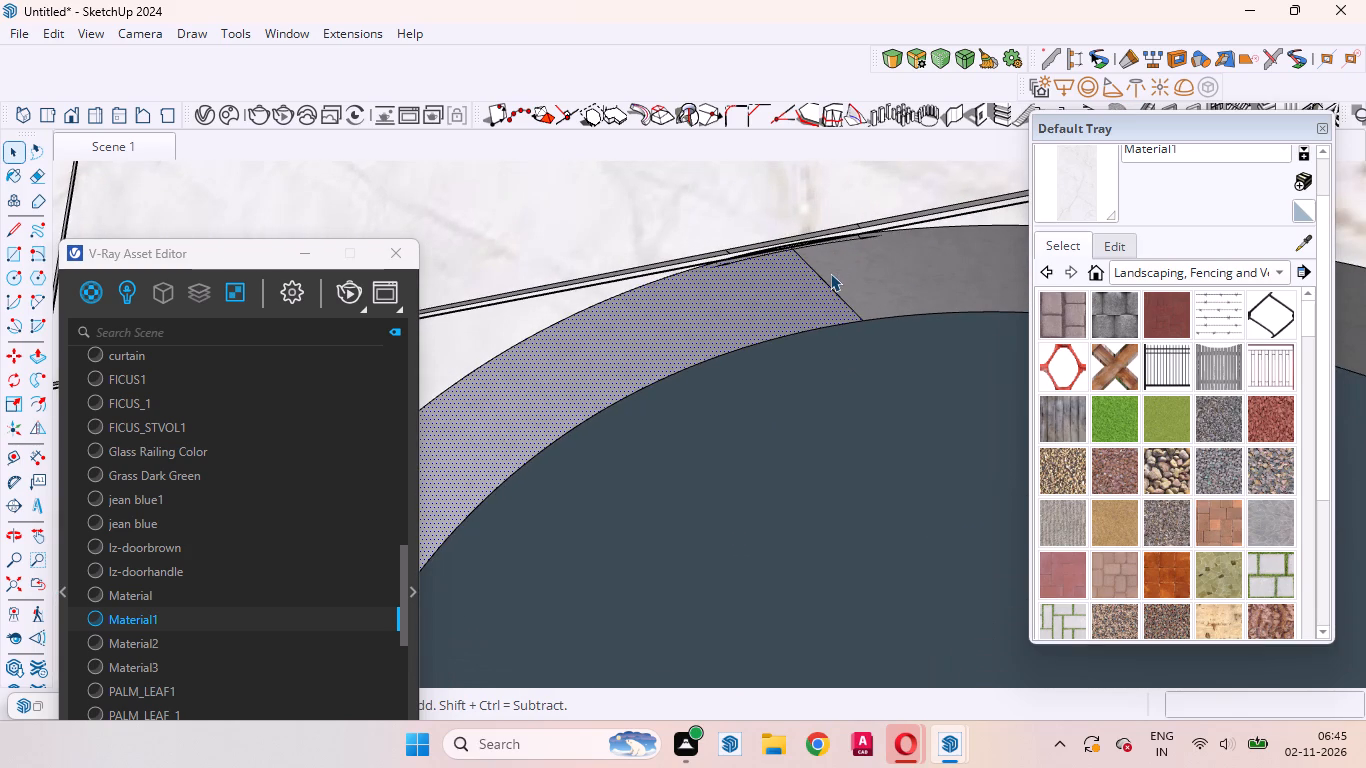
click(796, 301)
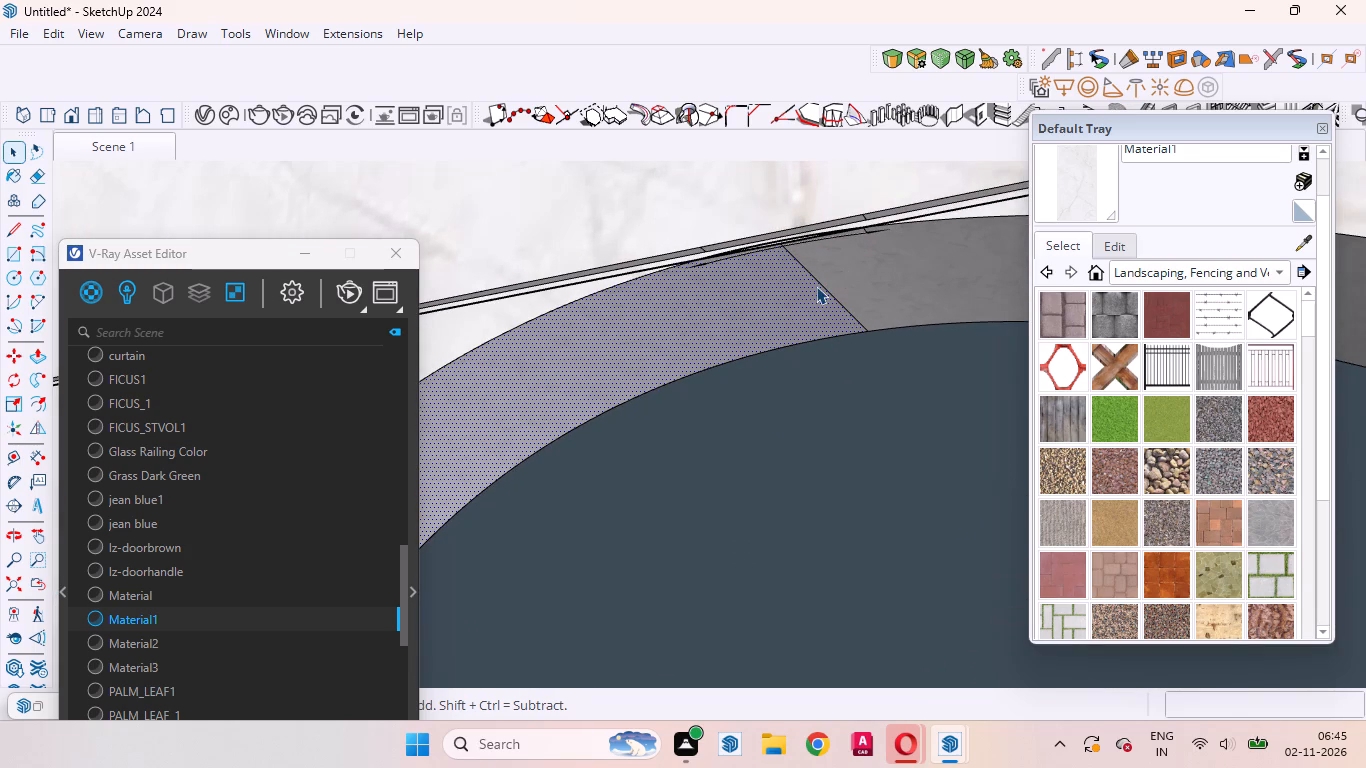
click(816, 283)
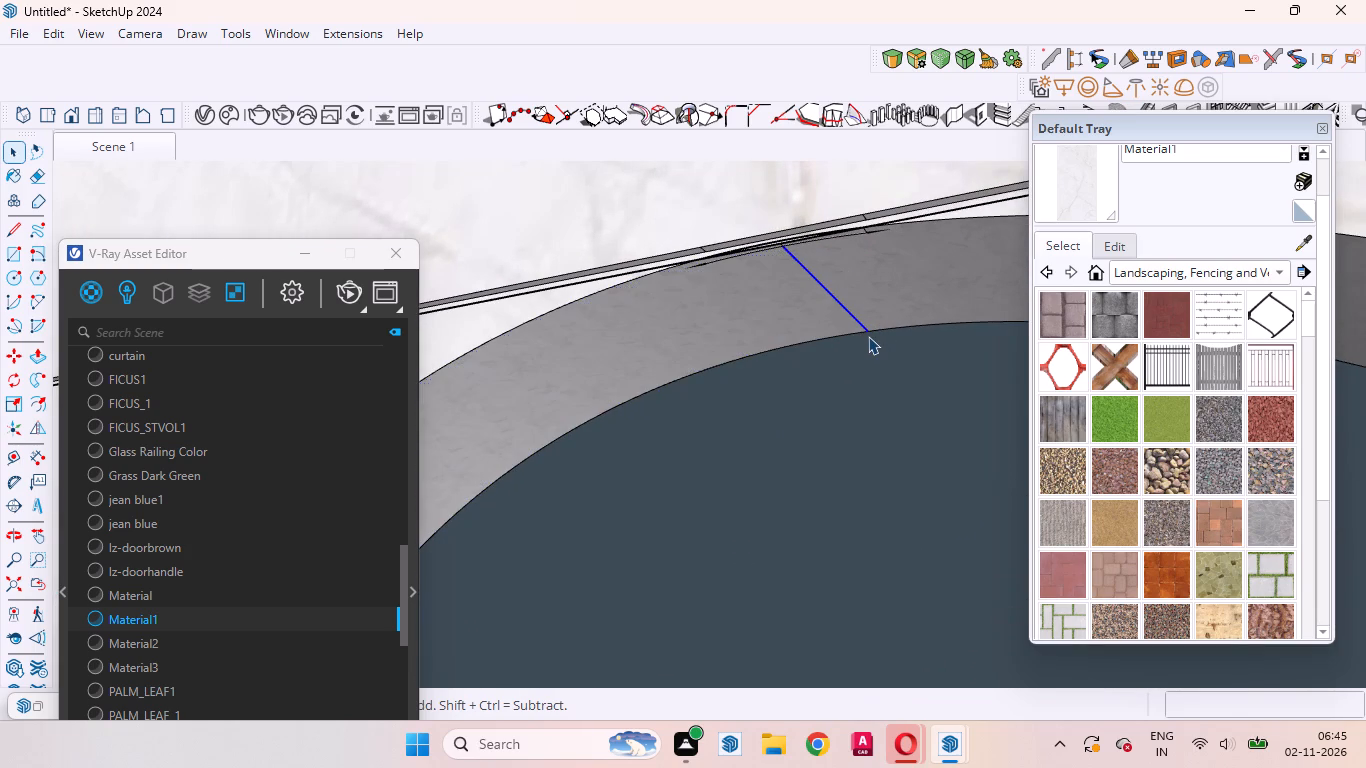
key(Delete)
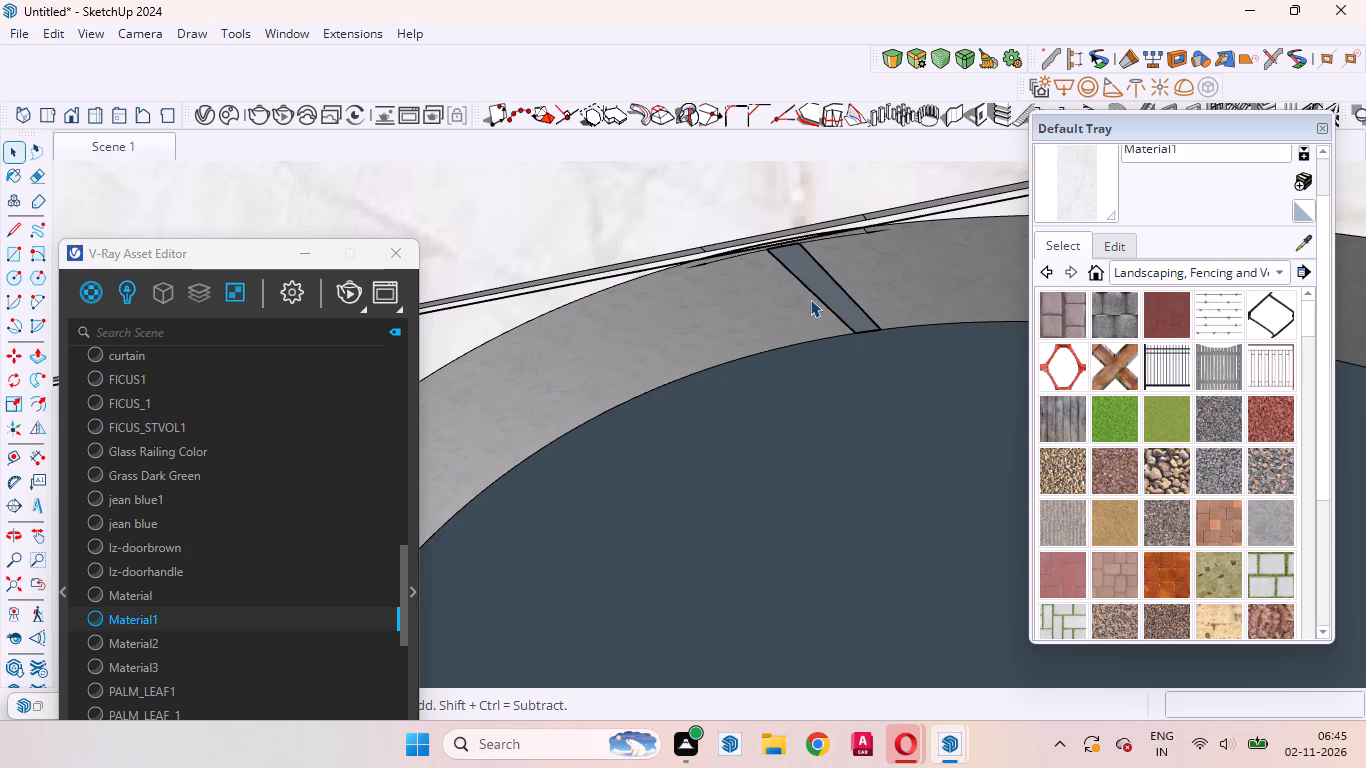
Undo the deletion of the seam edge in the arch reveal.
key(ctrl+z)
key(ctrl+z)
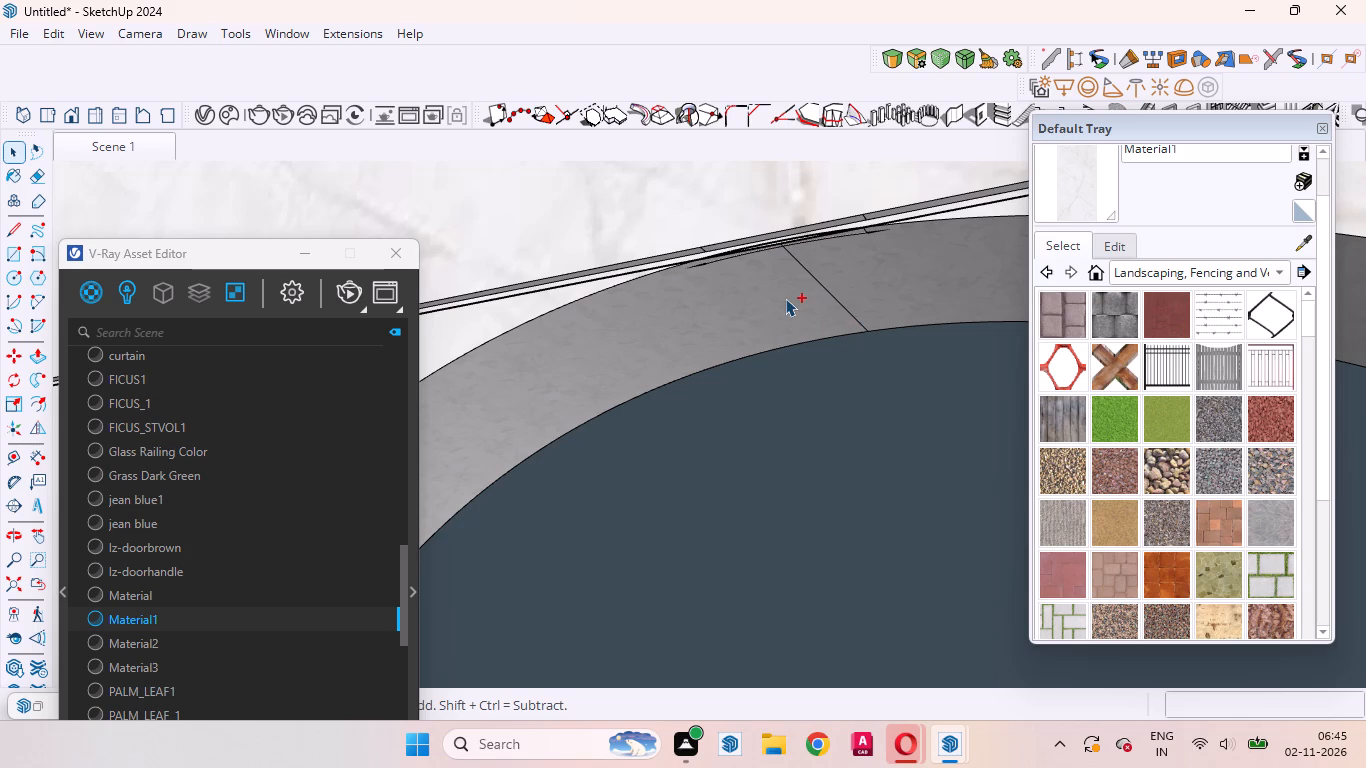
Return to the saved Scene 1 view of the first house's front.
scroll(853, 449, down, 17)
click(90, 149)
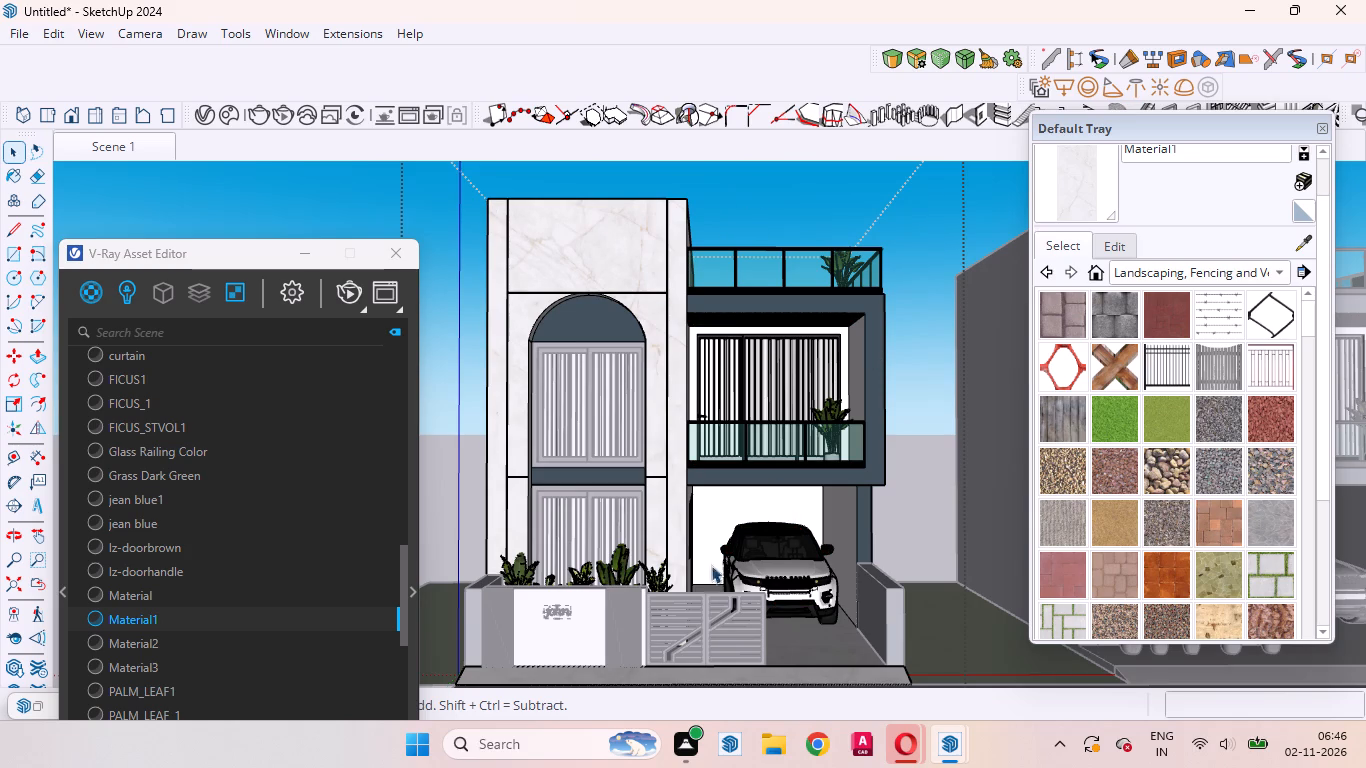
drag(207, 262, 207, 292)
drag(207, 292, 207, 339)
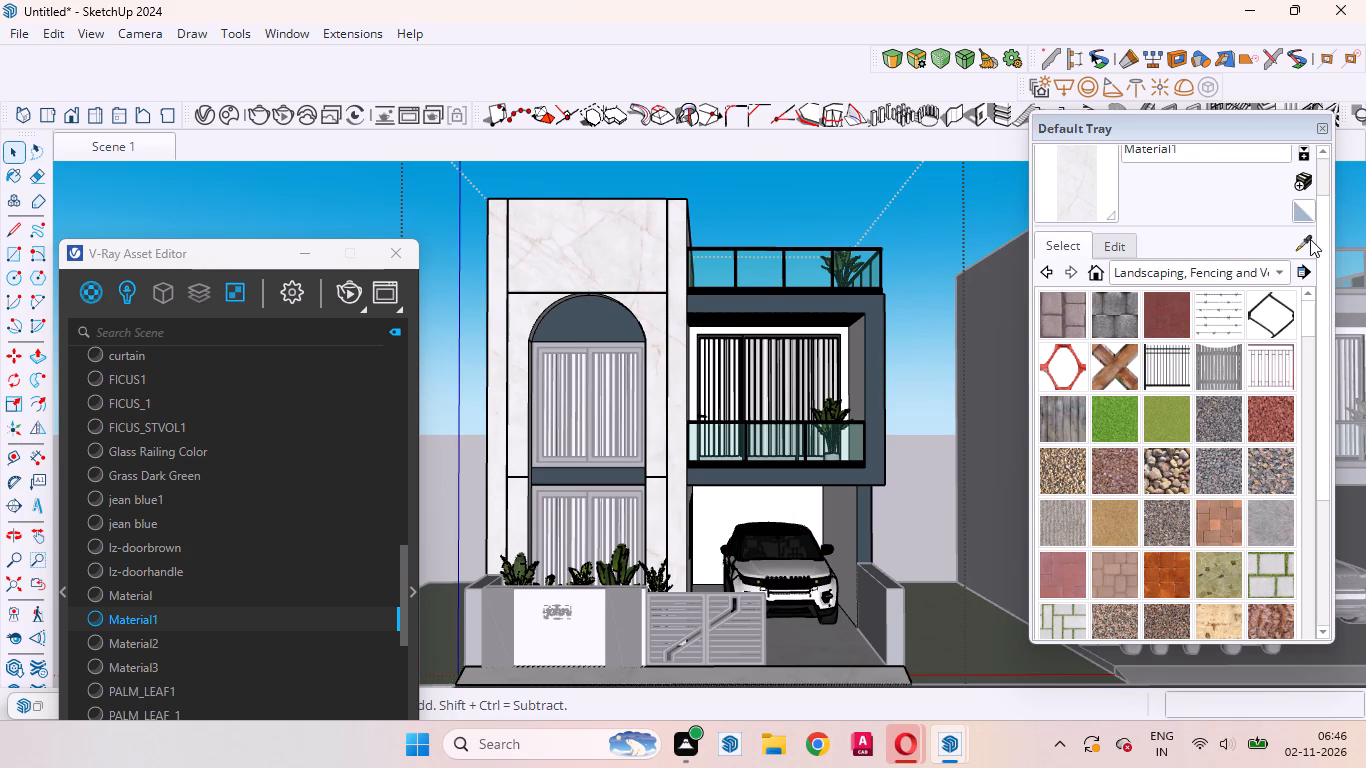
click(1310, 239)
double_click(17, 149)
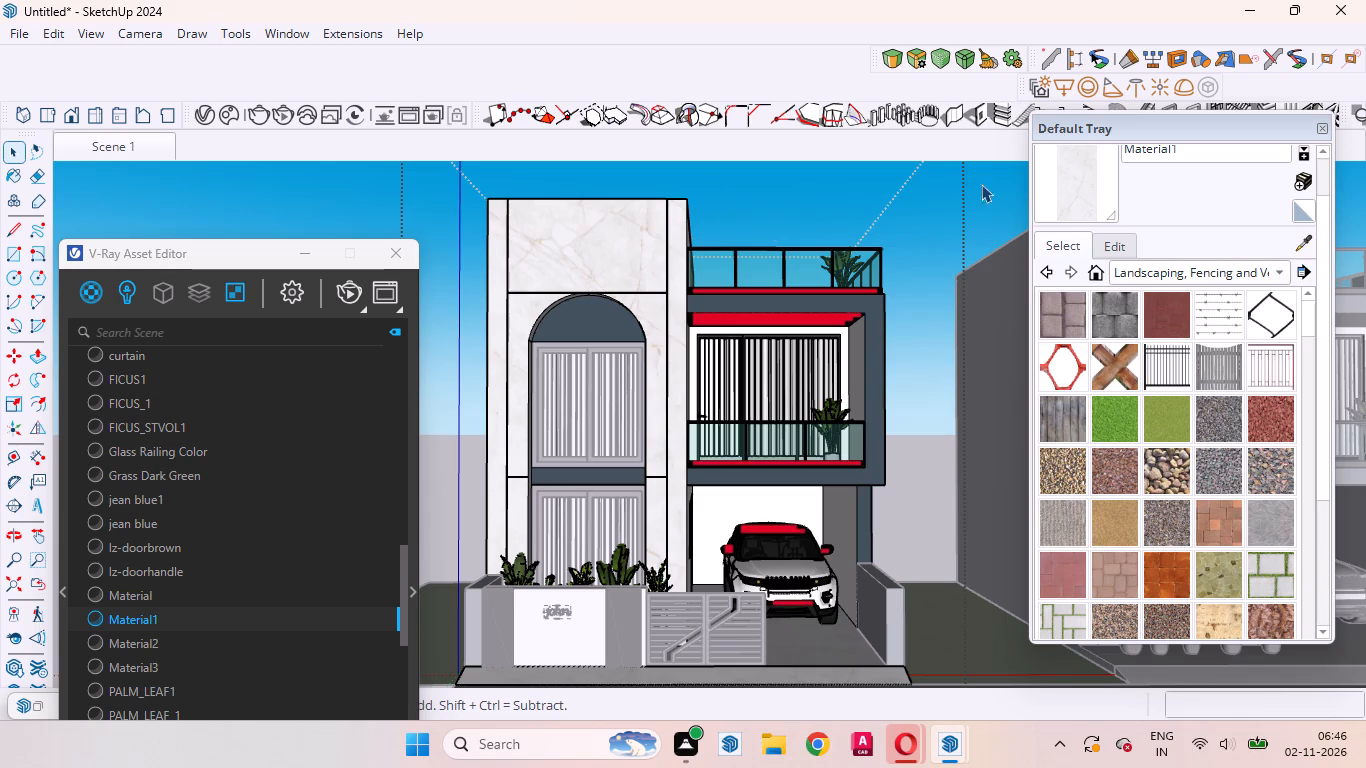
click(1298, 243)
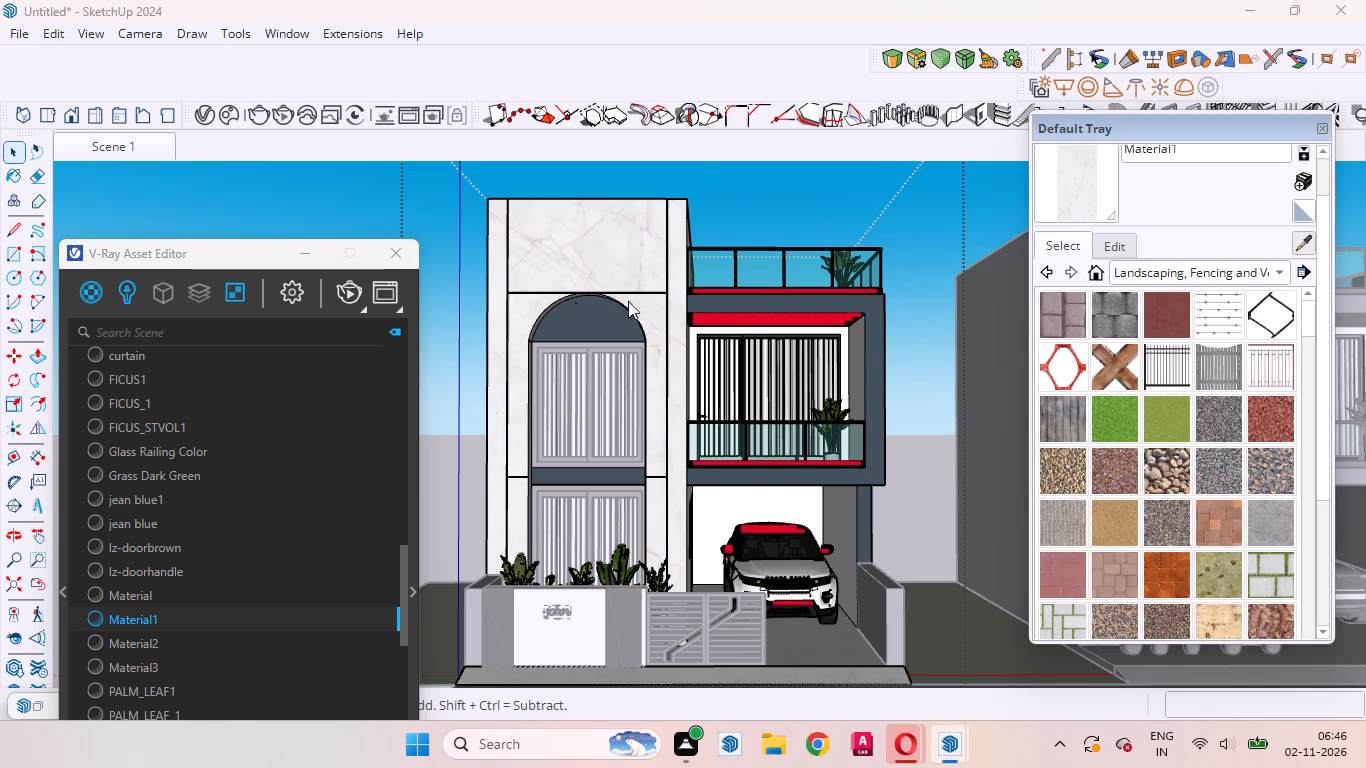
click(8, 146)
Open the front boundary wall's group and paint its central name panel and the narrow end strip beside the wooden slats with the Material1 marble.
triple_click(571, 654)
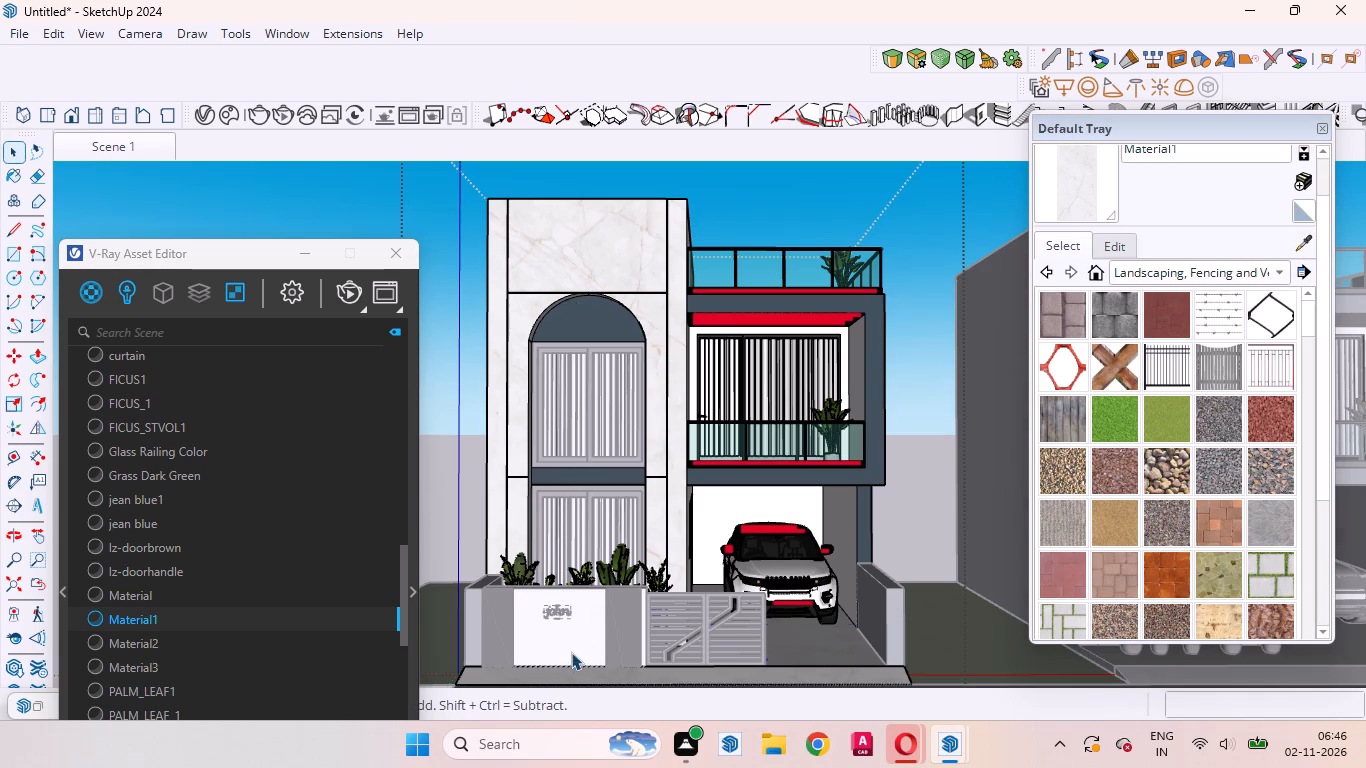
click(565, 645)
click(565, 645)
scroll(564, 644, up, 5)
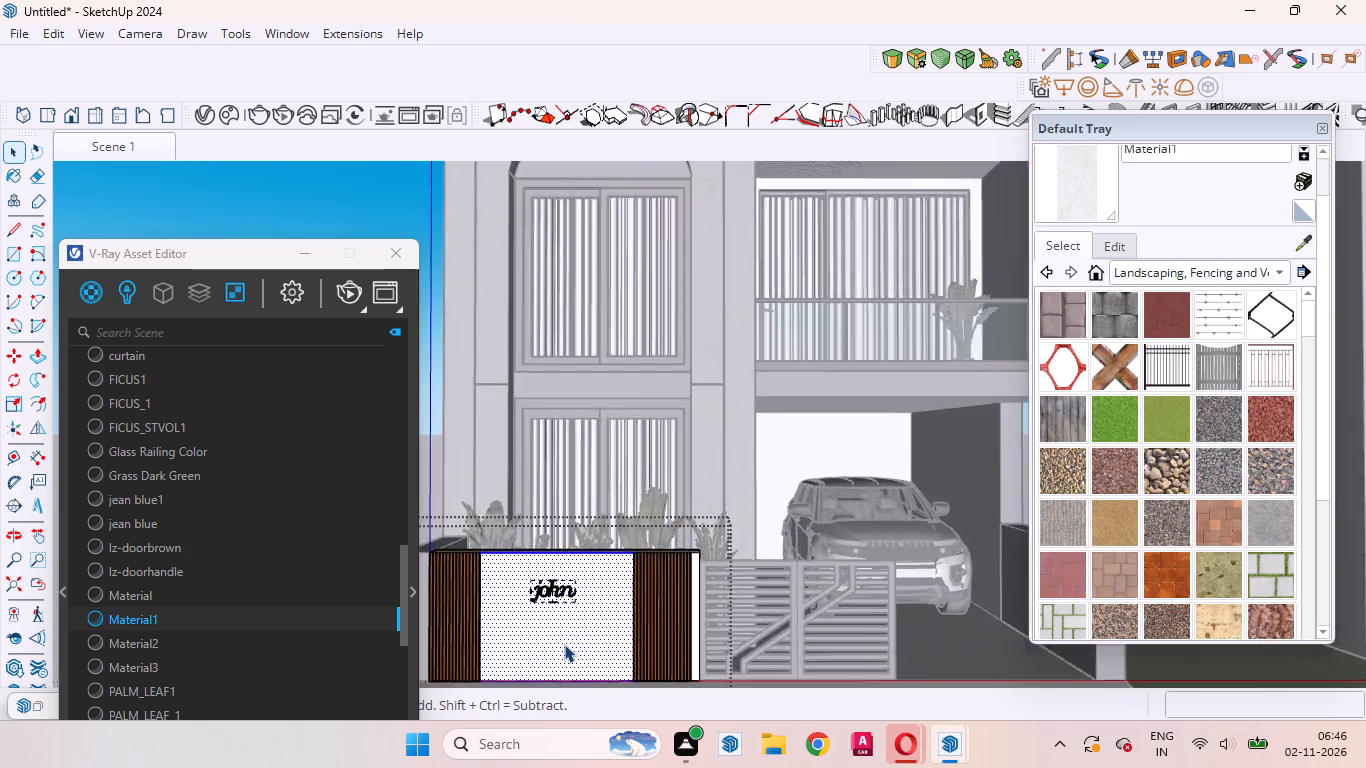
scroll(564, 644, up, 9)
click(566, 632)
scroll(797, 443, down, 4)
scroll(889, 394, down, 5)
scroll(879, 450, up, 10)
click(1086, 190)
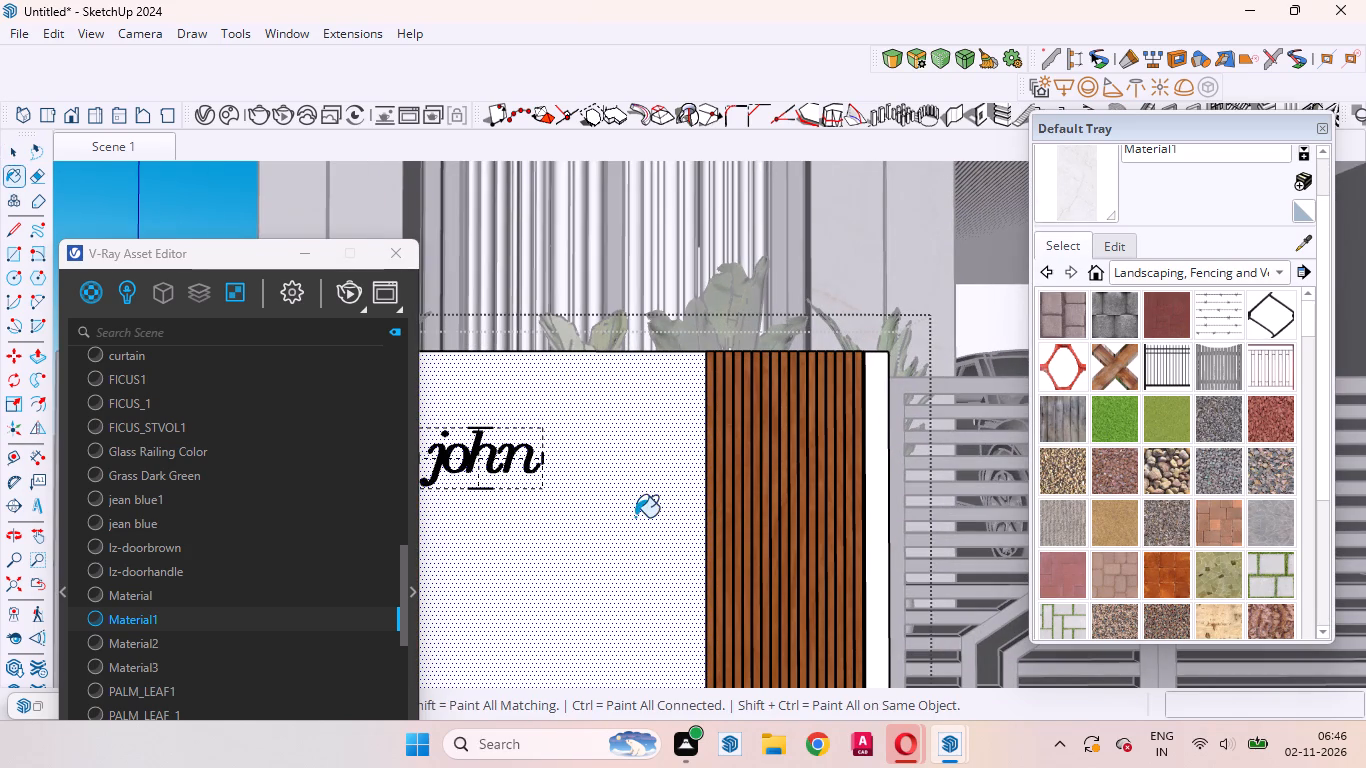
click(631, 516)
scroll(871, 455, up, 8)
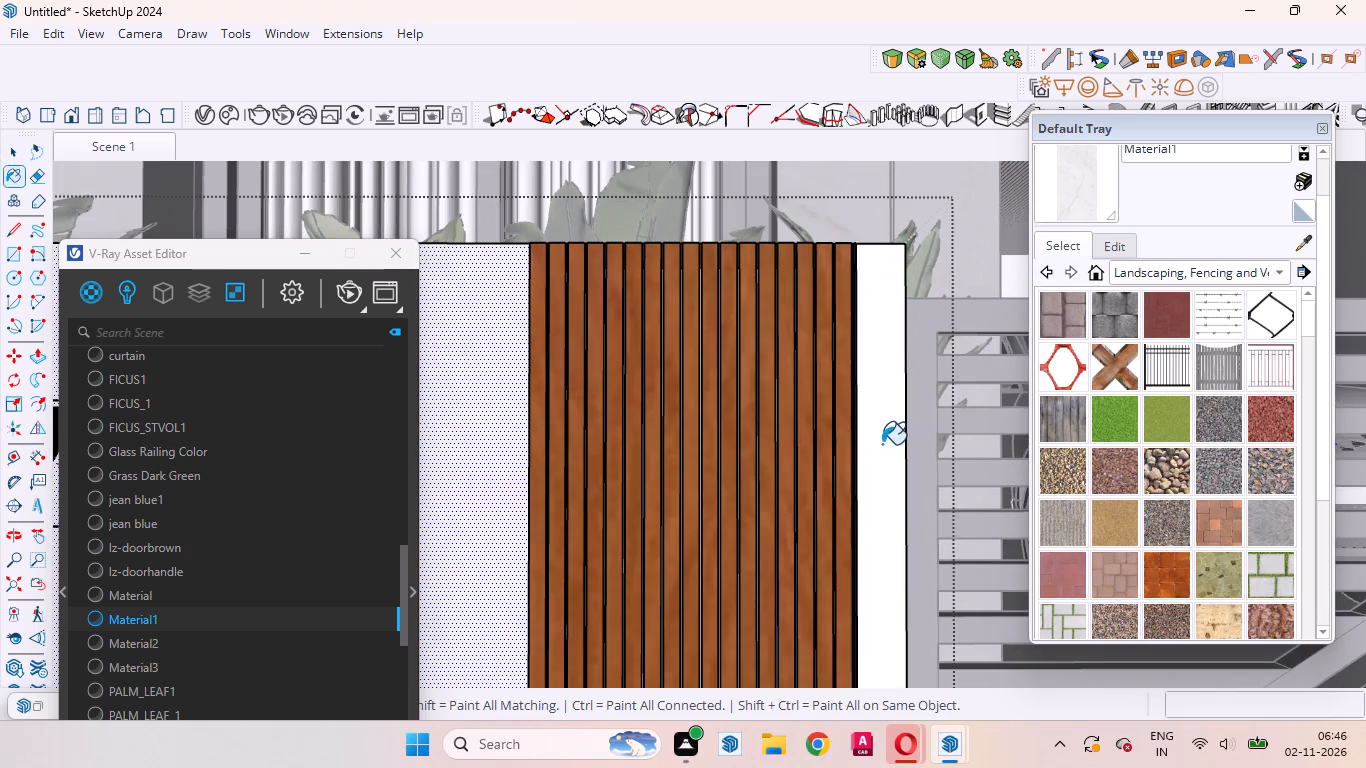
click(882, 444)
scroll(874, 444, down, 20)
scroll(874, 444, down, 3)
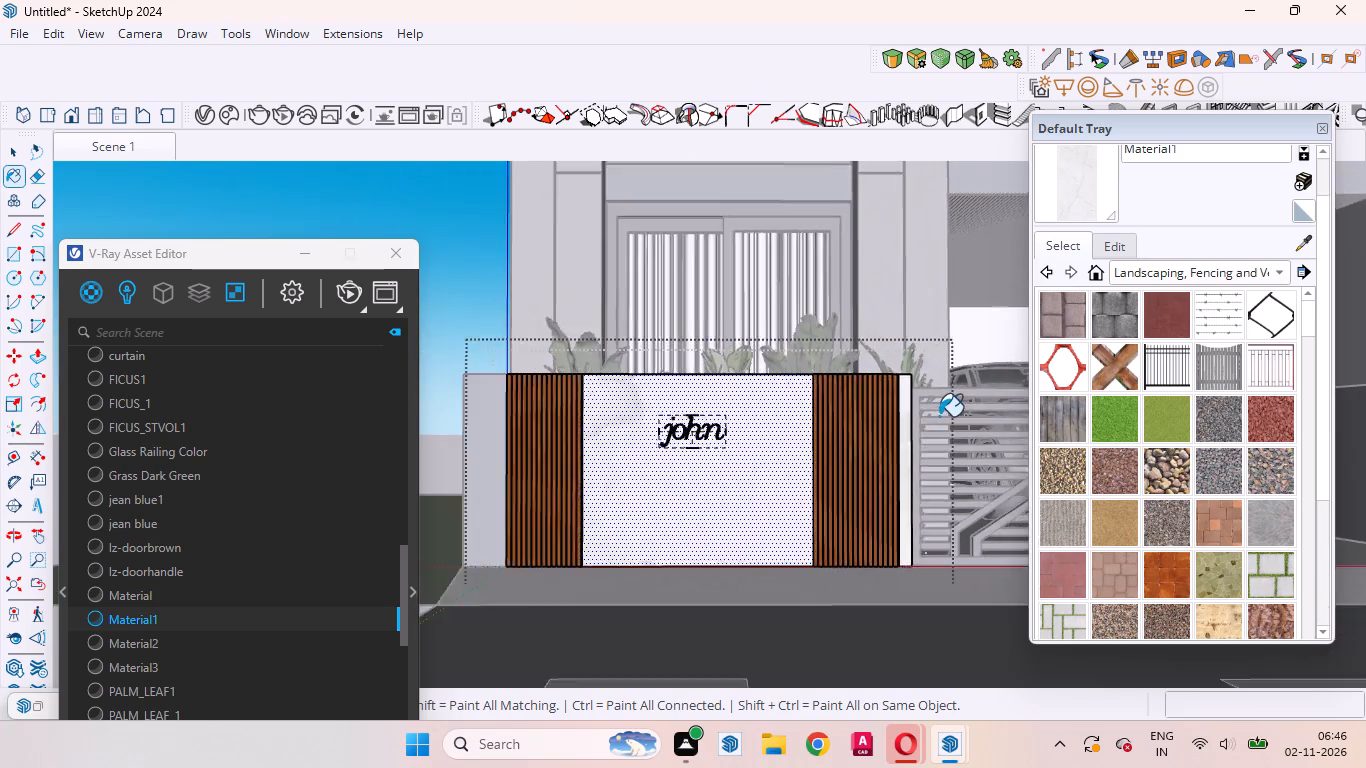
scroll(939, 416, down, 1)
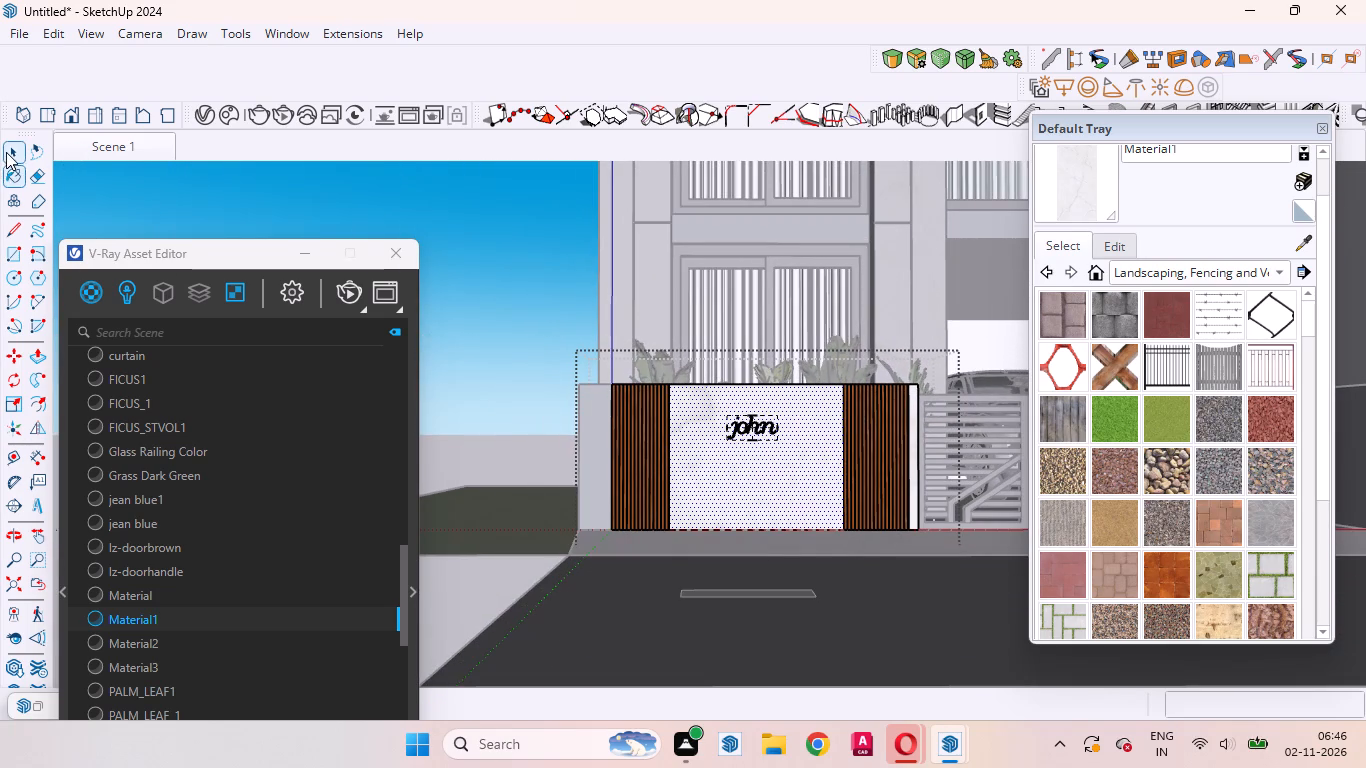
Close the front boundary wall's group after painting so that editing is back at the model level.
click(6, 152)
click(555, 350)
click(548, 350)
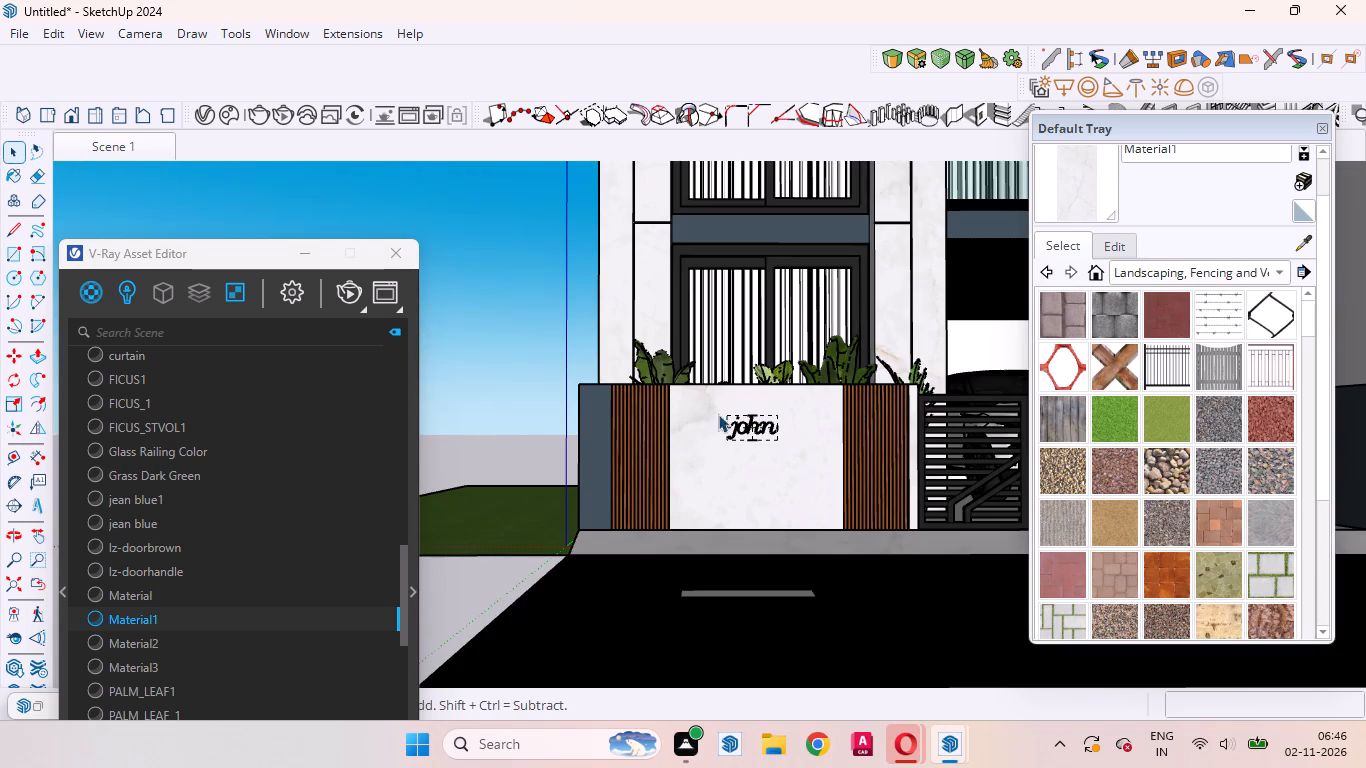
Inspect the name lettering on the boundary wall's central panel up close, and return to the saved Scene 1 view.
scroll(793, 458, up, 20)
scroll(793, 458, up, 4)
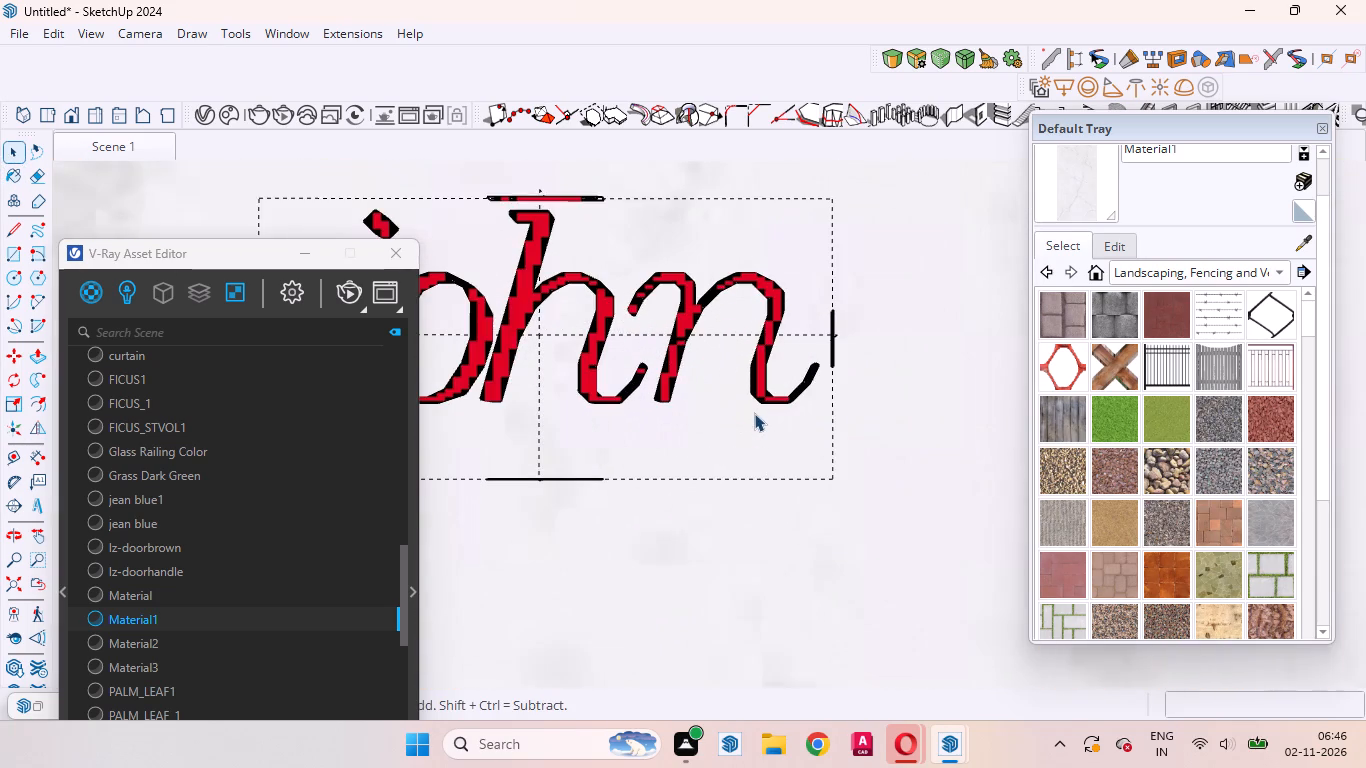
middle_drag(752, 418, 647, 489)
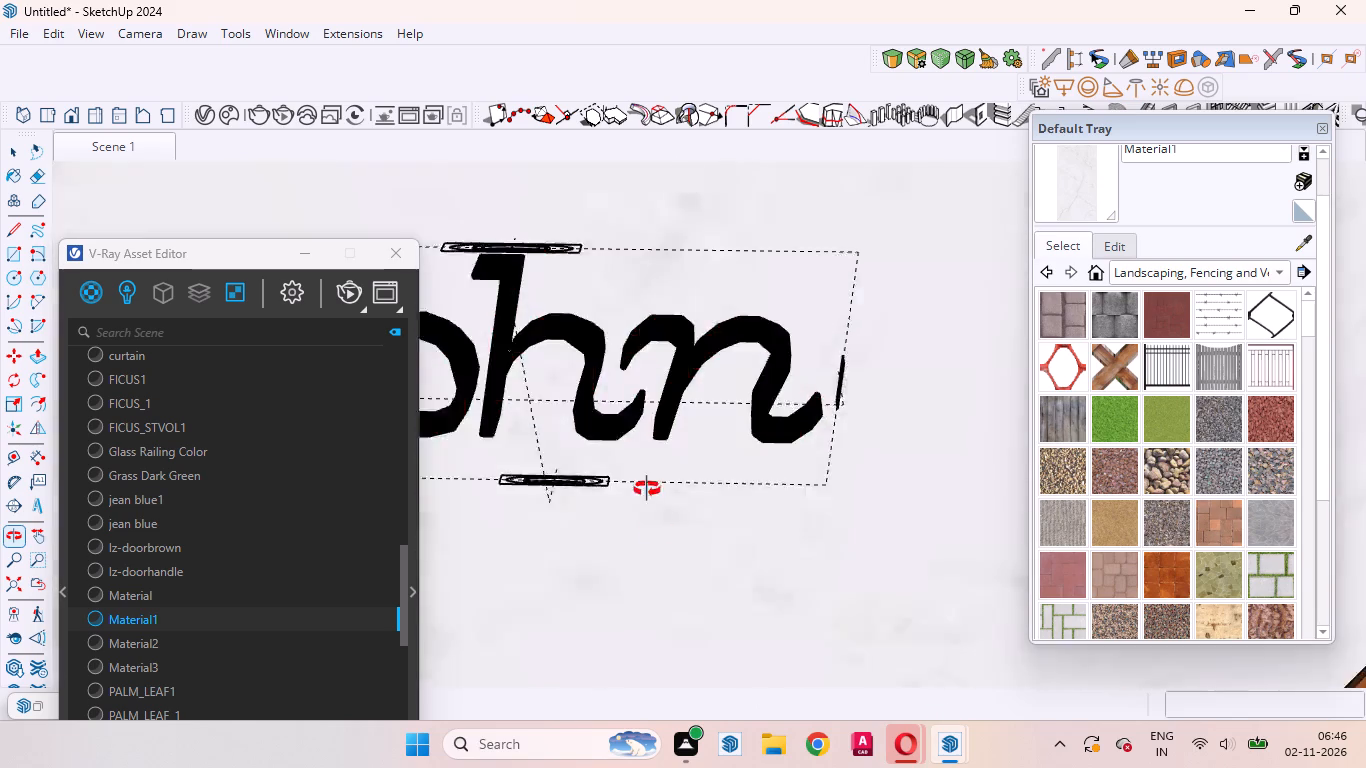
middle_drag(647, 489, 710, 295)
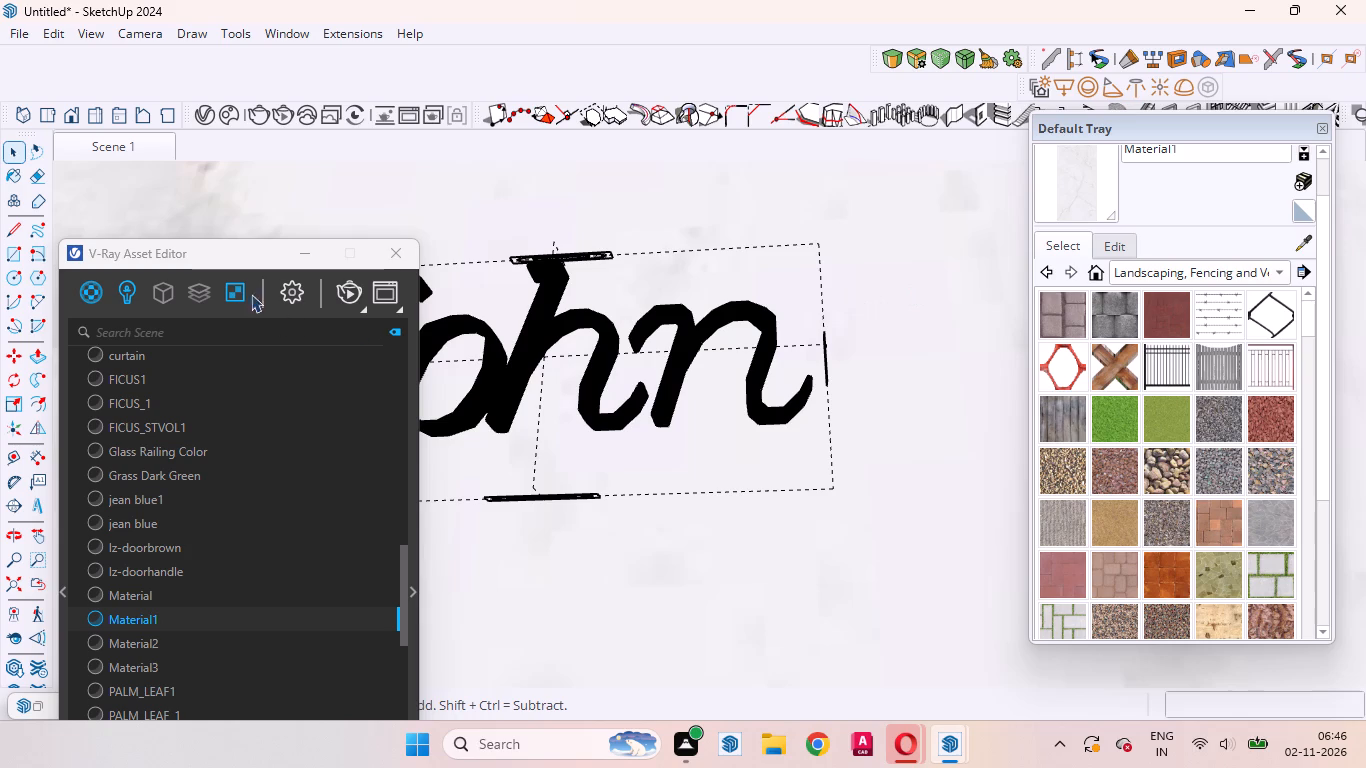
click(104, 148)
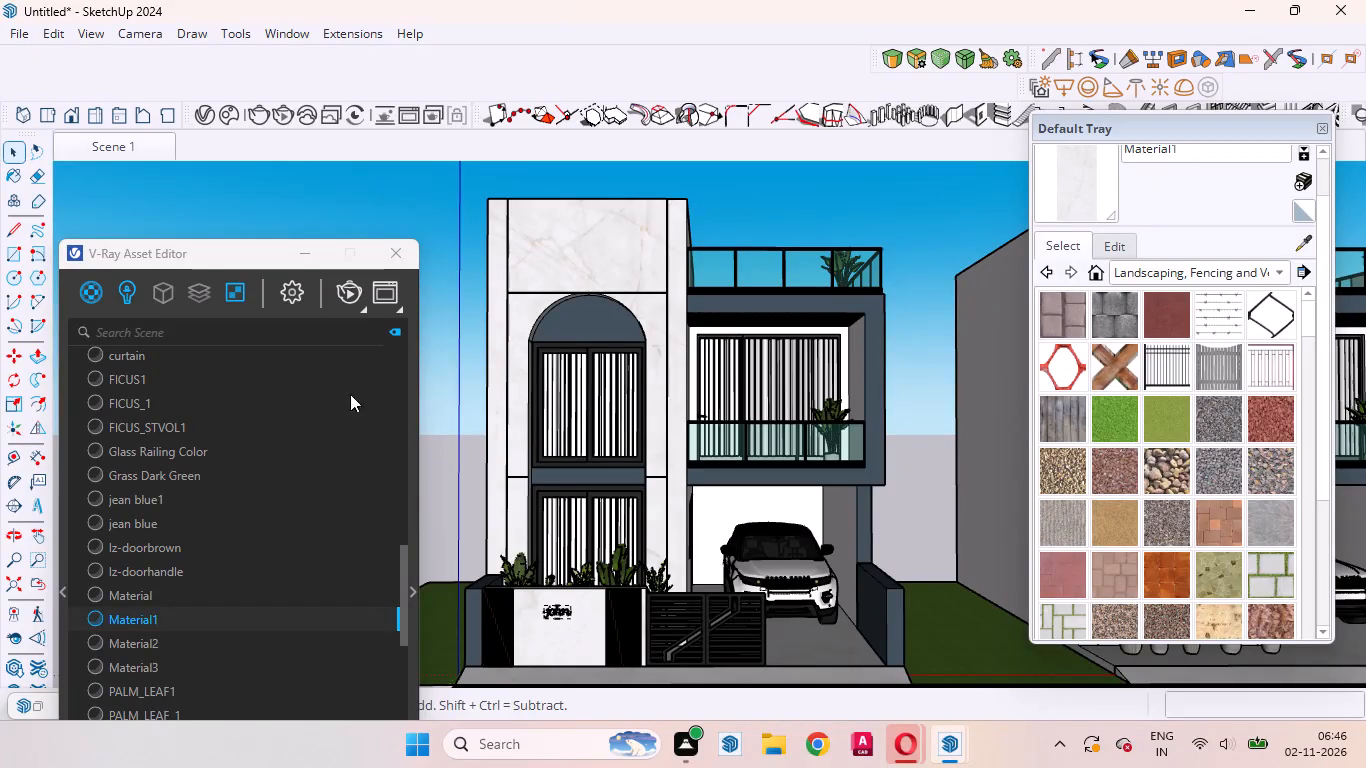
Move the V-Ray Asset Editor aside and close it to clear the view of the model.
drag(247, 260, 359, 211)
drag(359, 211, 418, 200)
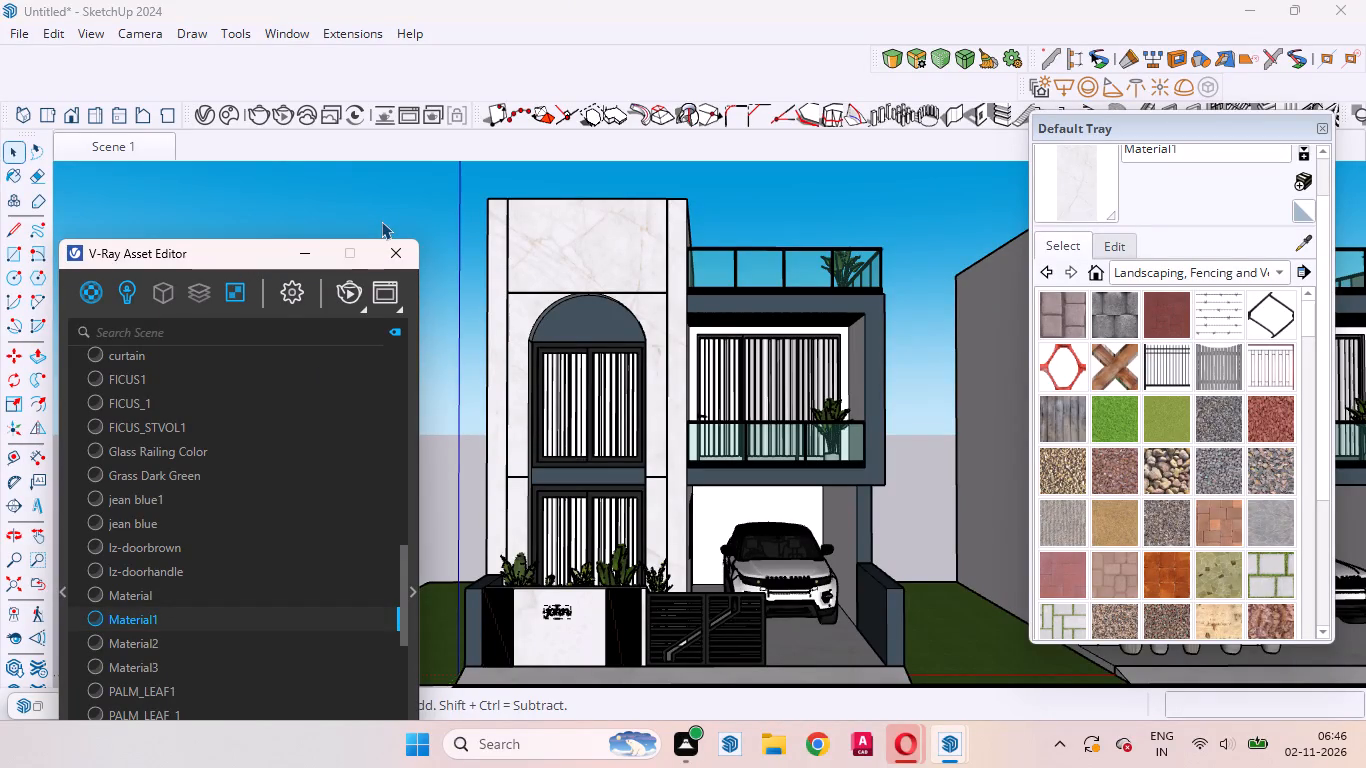
drag(249, 250, 358, 197)
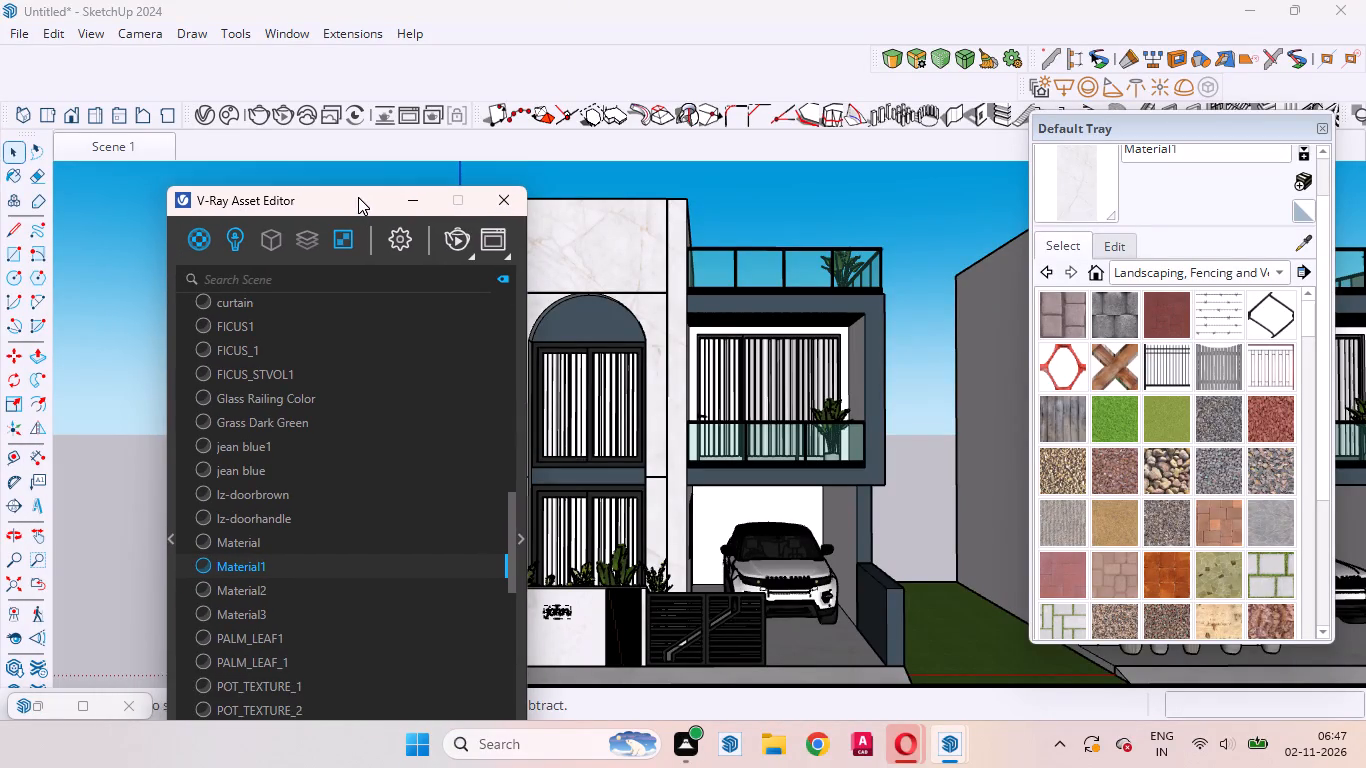
drag(358, 197, 356, 197)
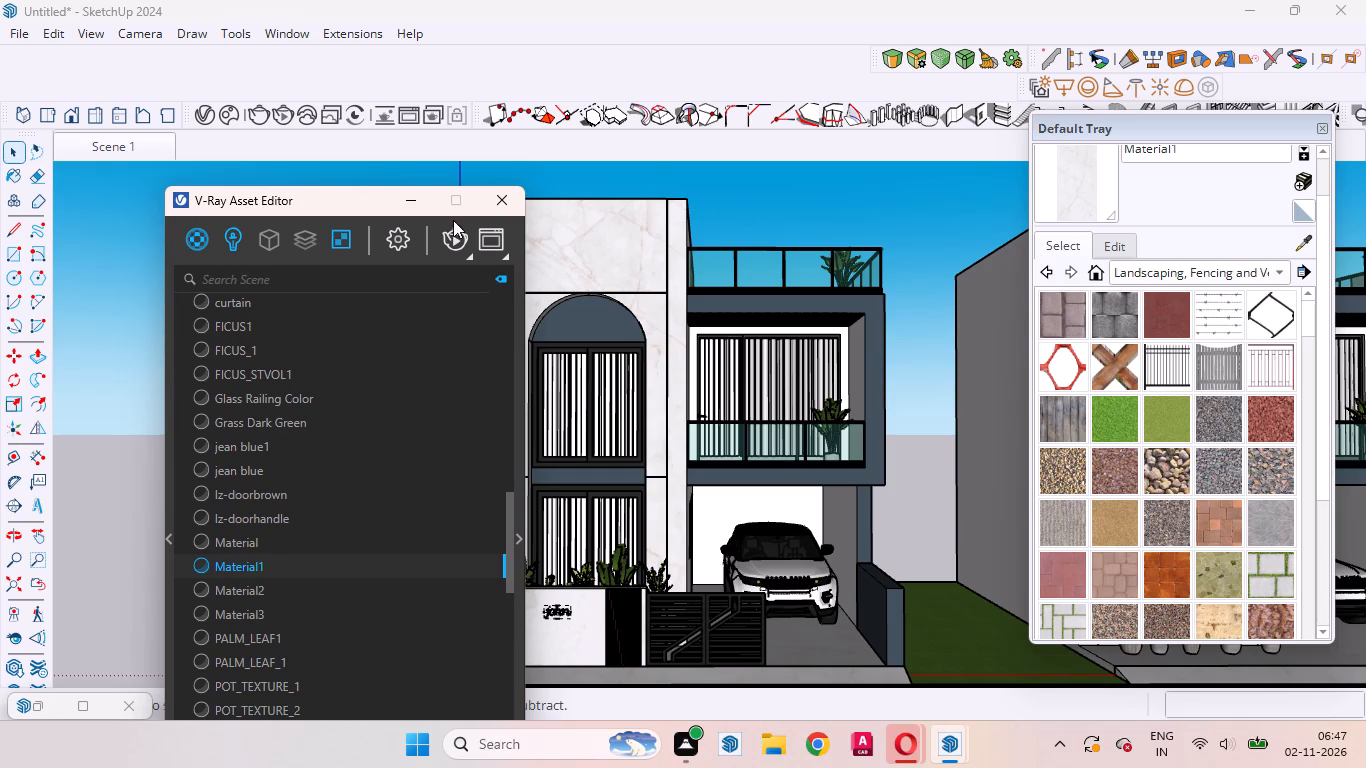
click(505, 194)
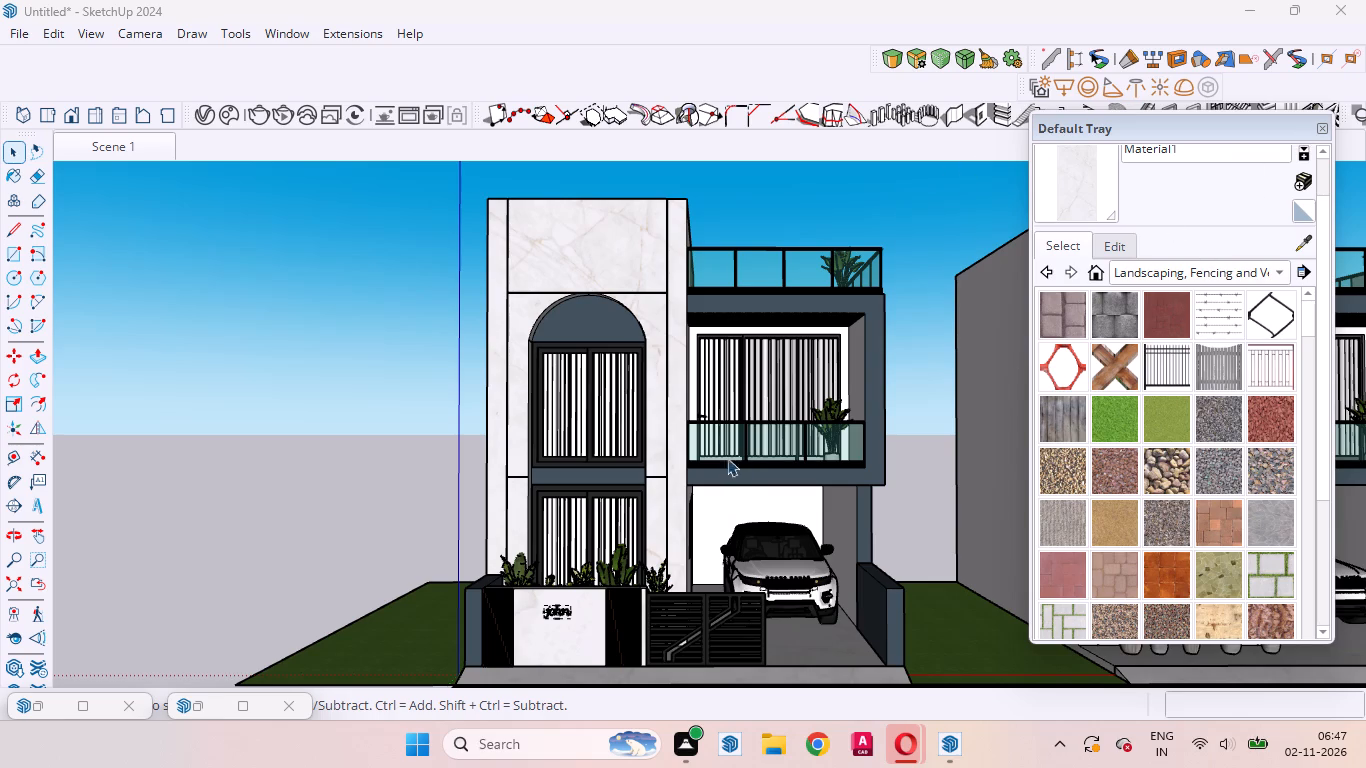
Examine the first houses, their grass strips, the boundary wall and the road from an elevated angle.
scroll(712, 419, down, 5)
scroll(799, 490, down, 4)
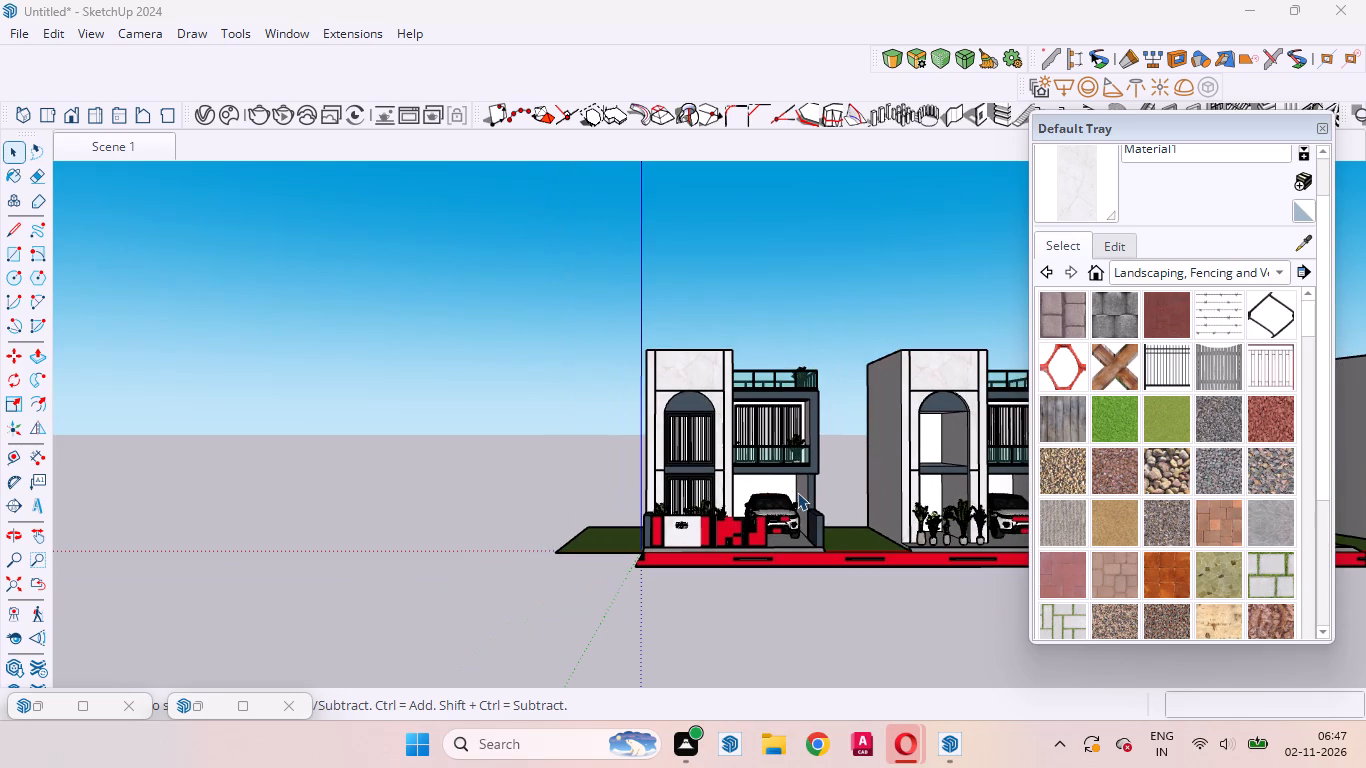
middle_drag(802, 510, 847, 700)
middle_drag(754, 545, 861, 660)
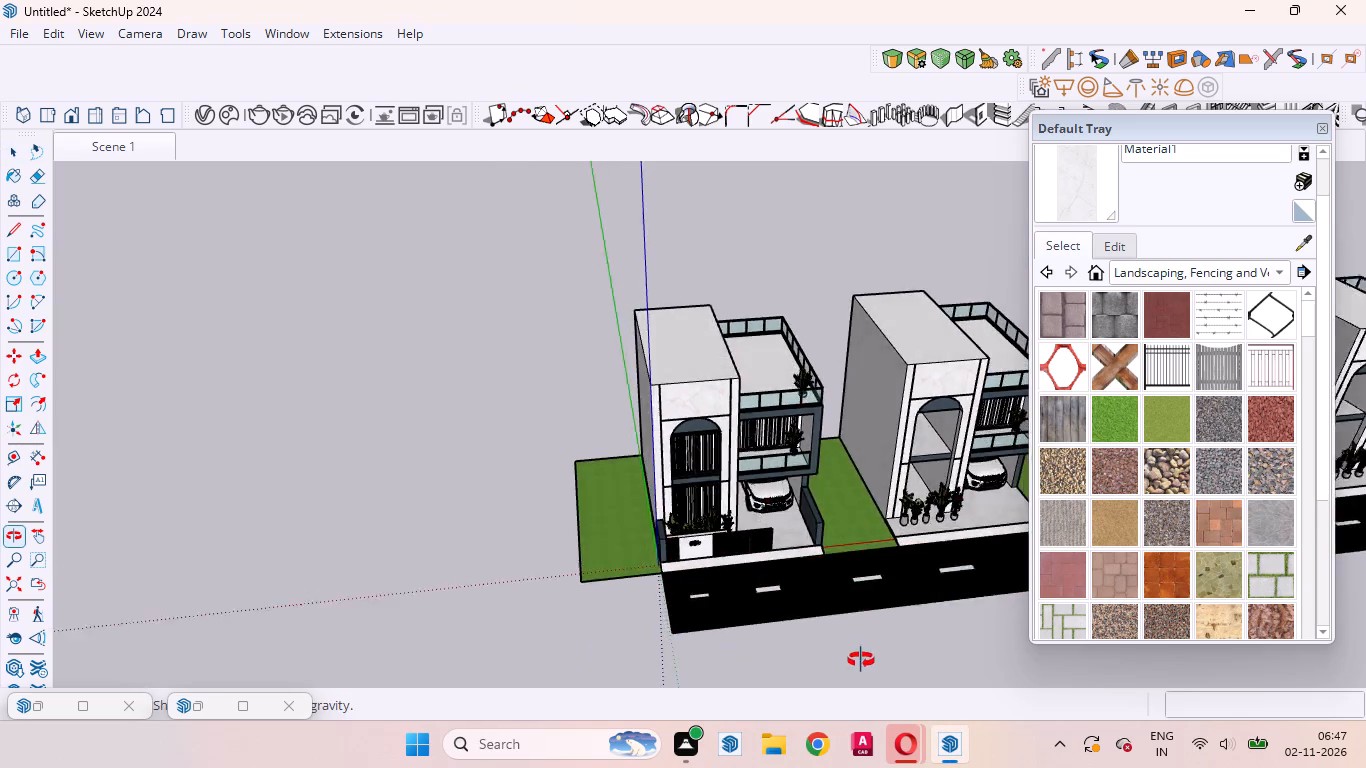
middle_drag(861, 660, 944, 689)
click(944, 604)
scroll(913, 582, up, 9)
middle_drag(911, 581, 909, 703)
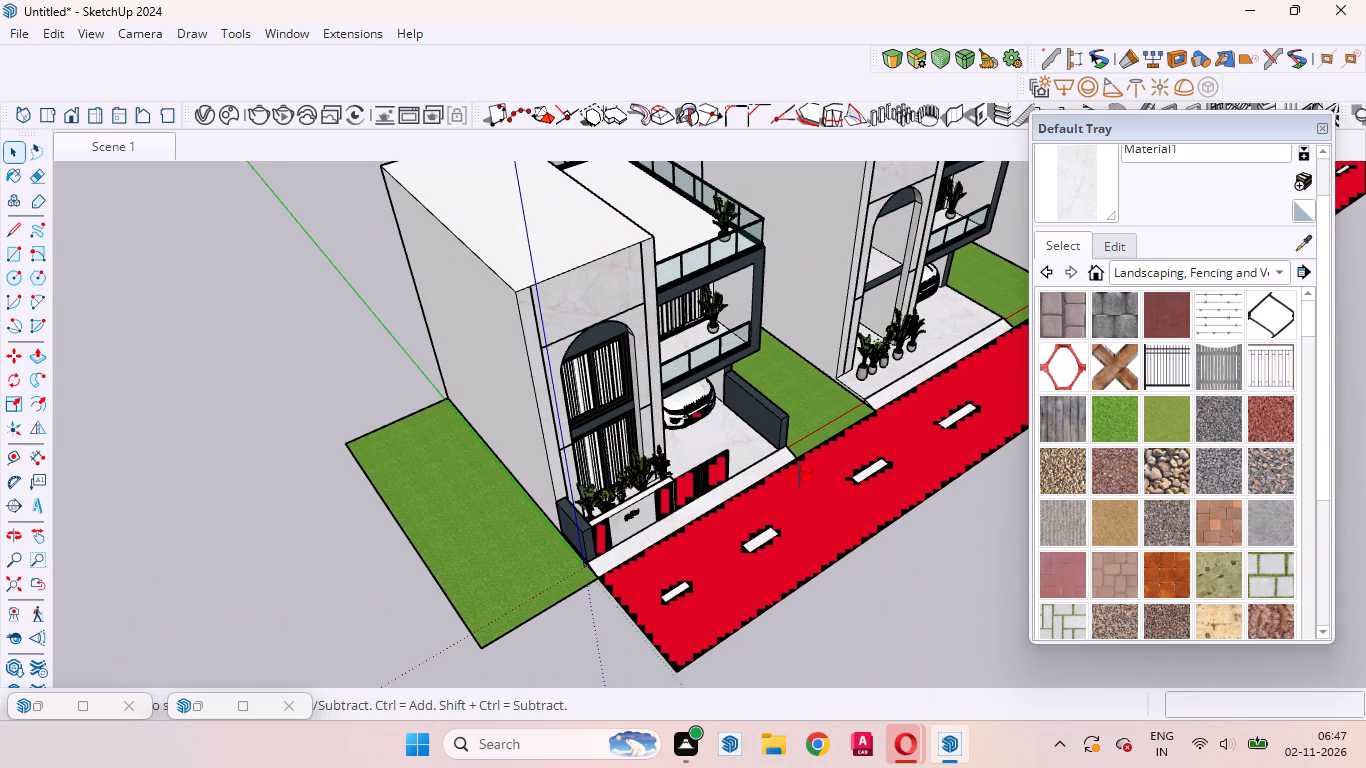
scroll(801, 475, down, 4)
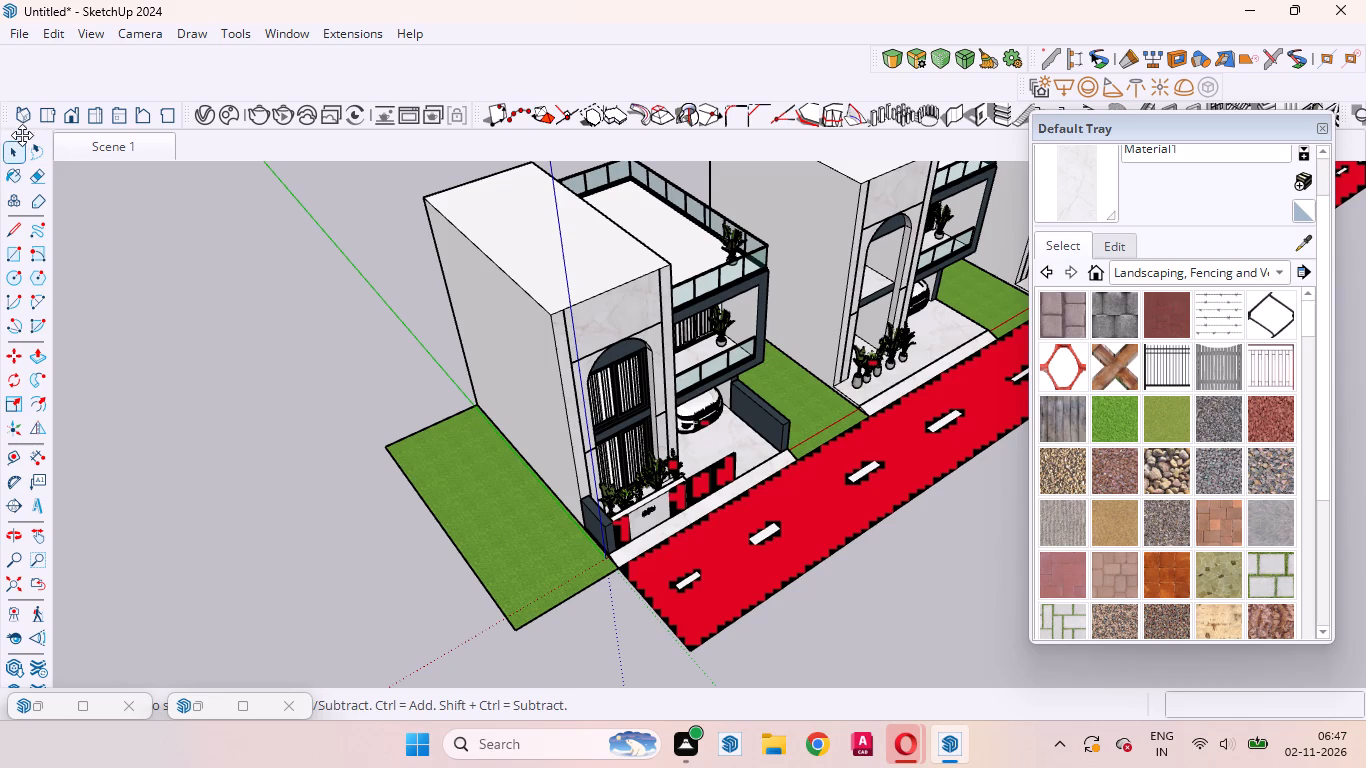
click(20, 158)
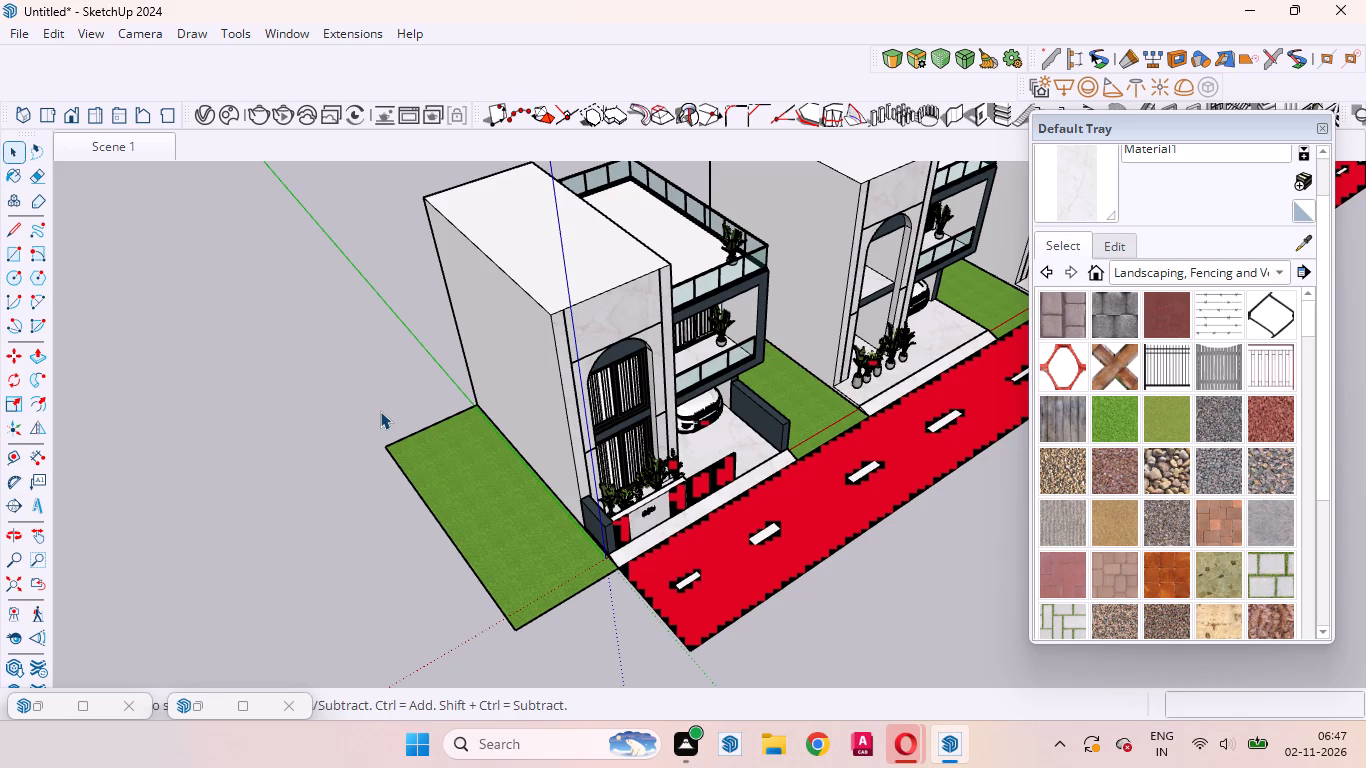
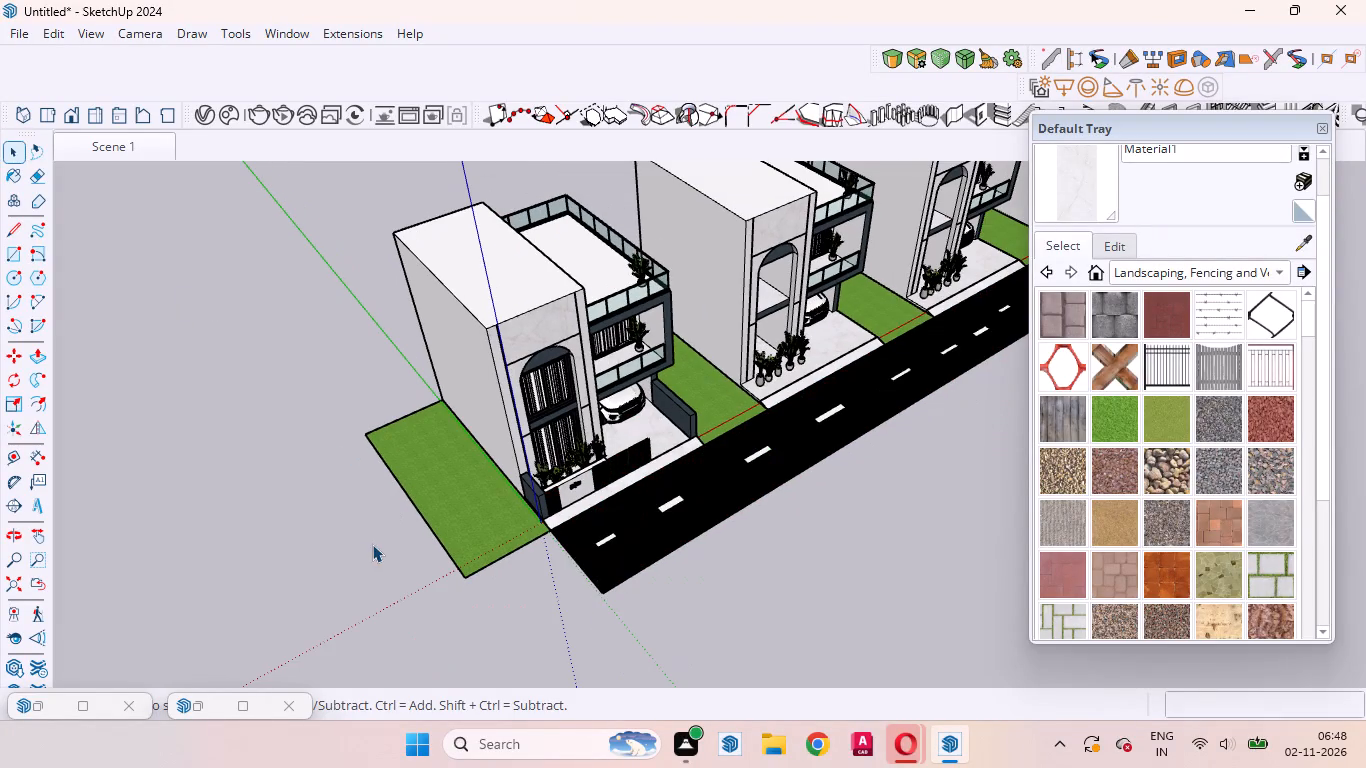
View the houses and road from a raised angle and return to the saved Scene 1 view.
middle_drag(365, 544, 256, 425)
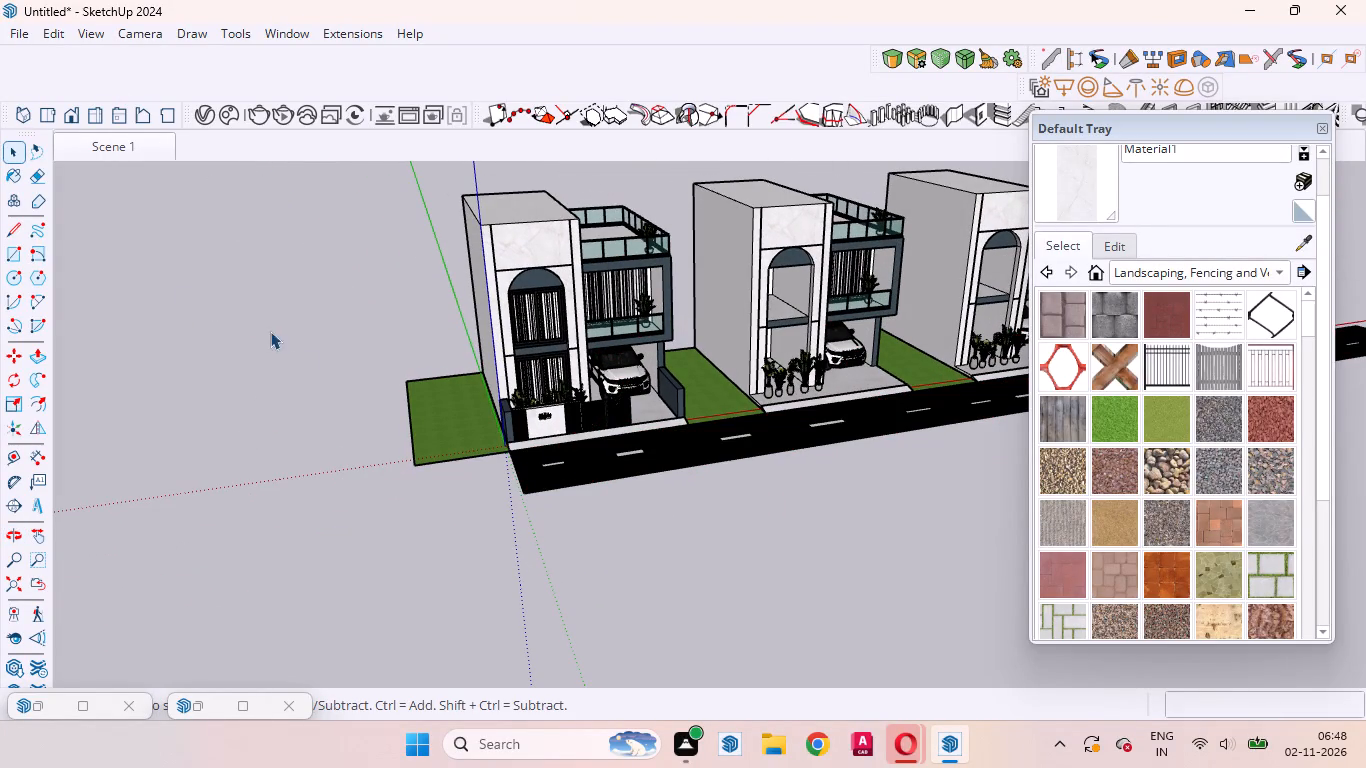
middle_drag(323, 383, 259, 650)
click(142, 138)
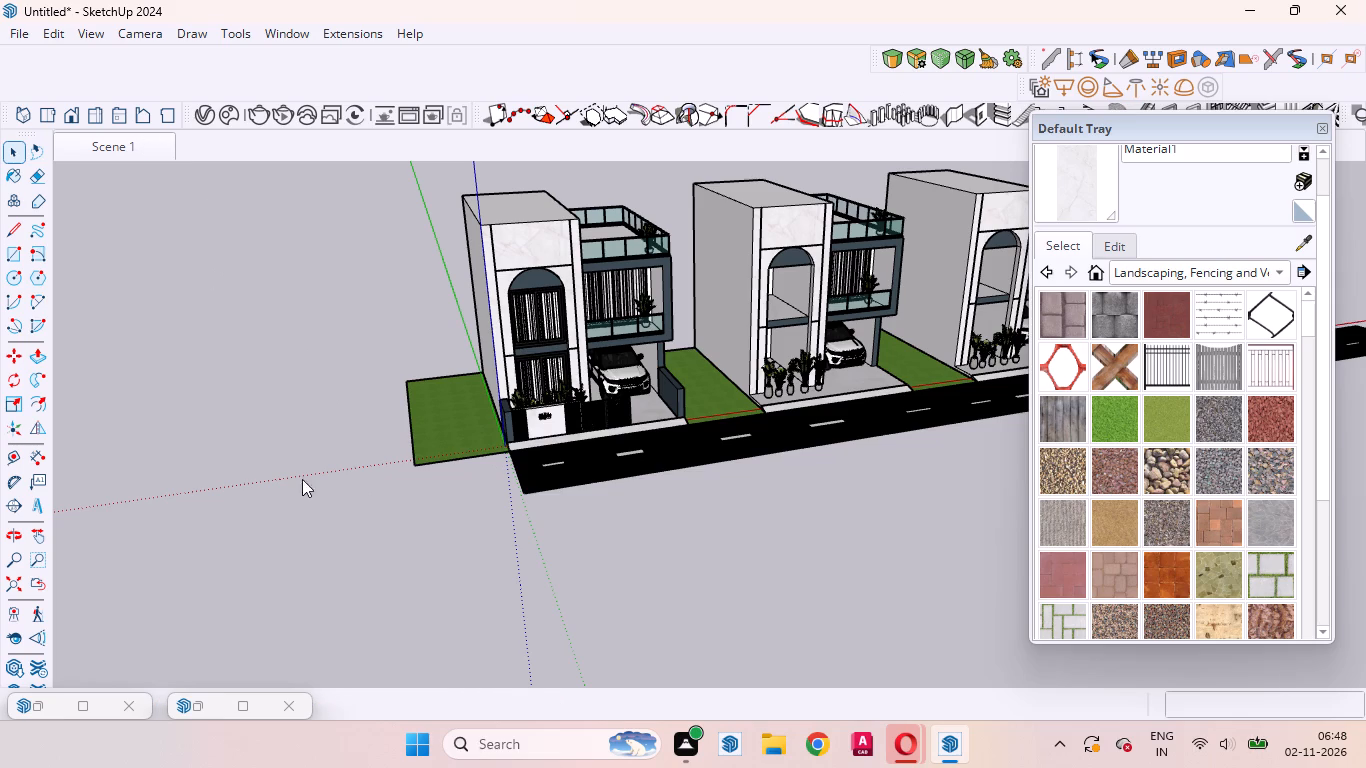
click(121, 148)
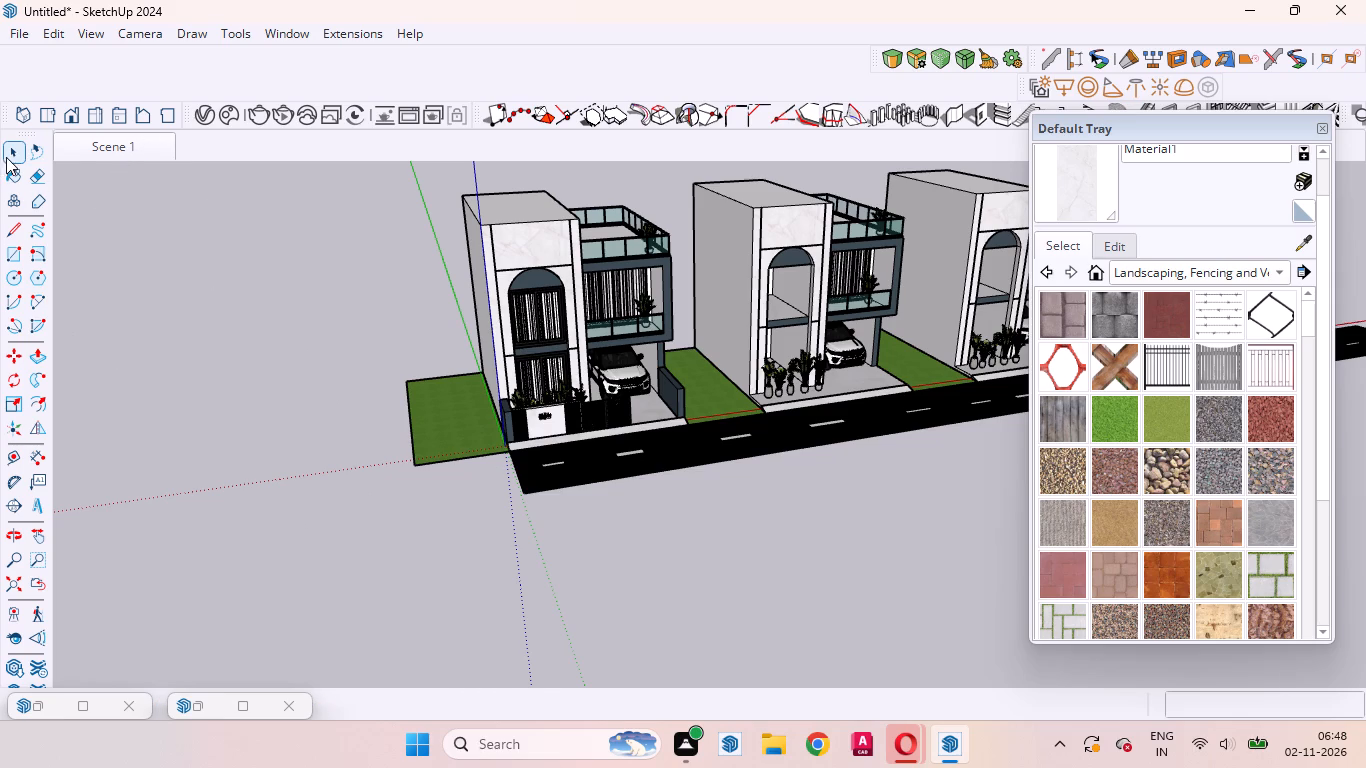
click(6, 157)
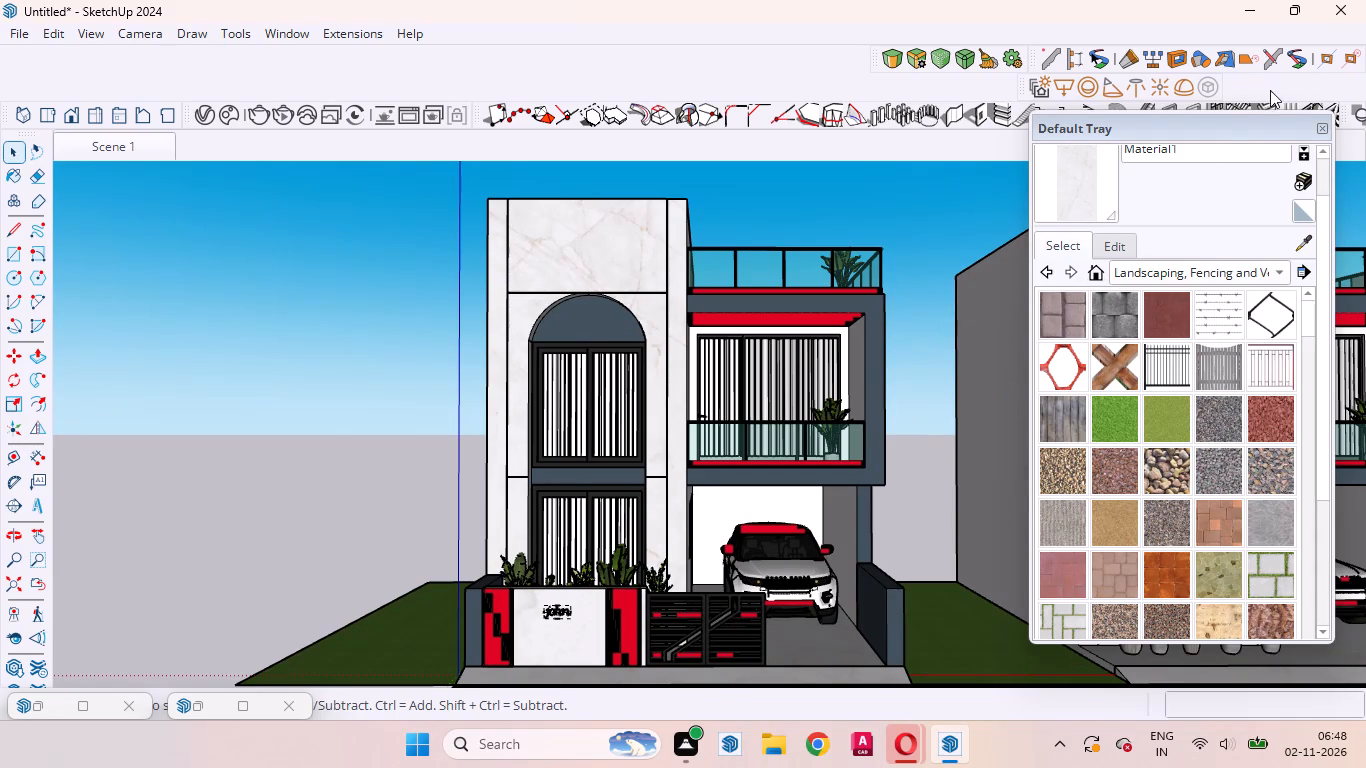
Clear the workspace by closing the Default Tray and hiding the 1001bit - tools set.
click(1323, 131)
right_click(585, 40)
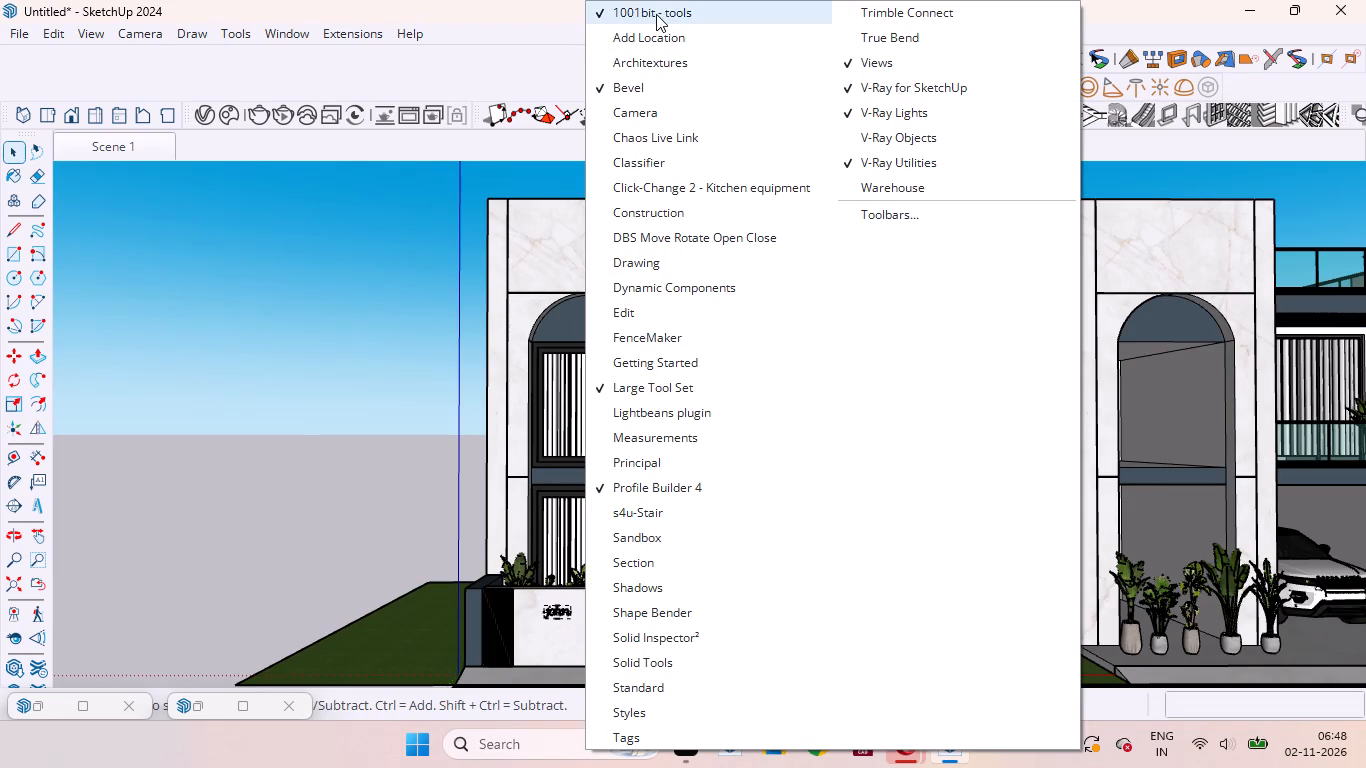
click(656, 14)
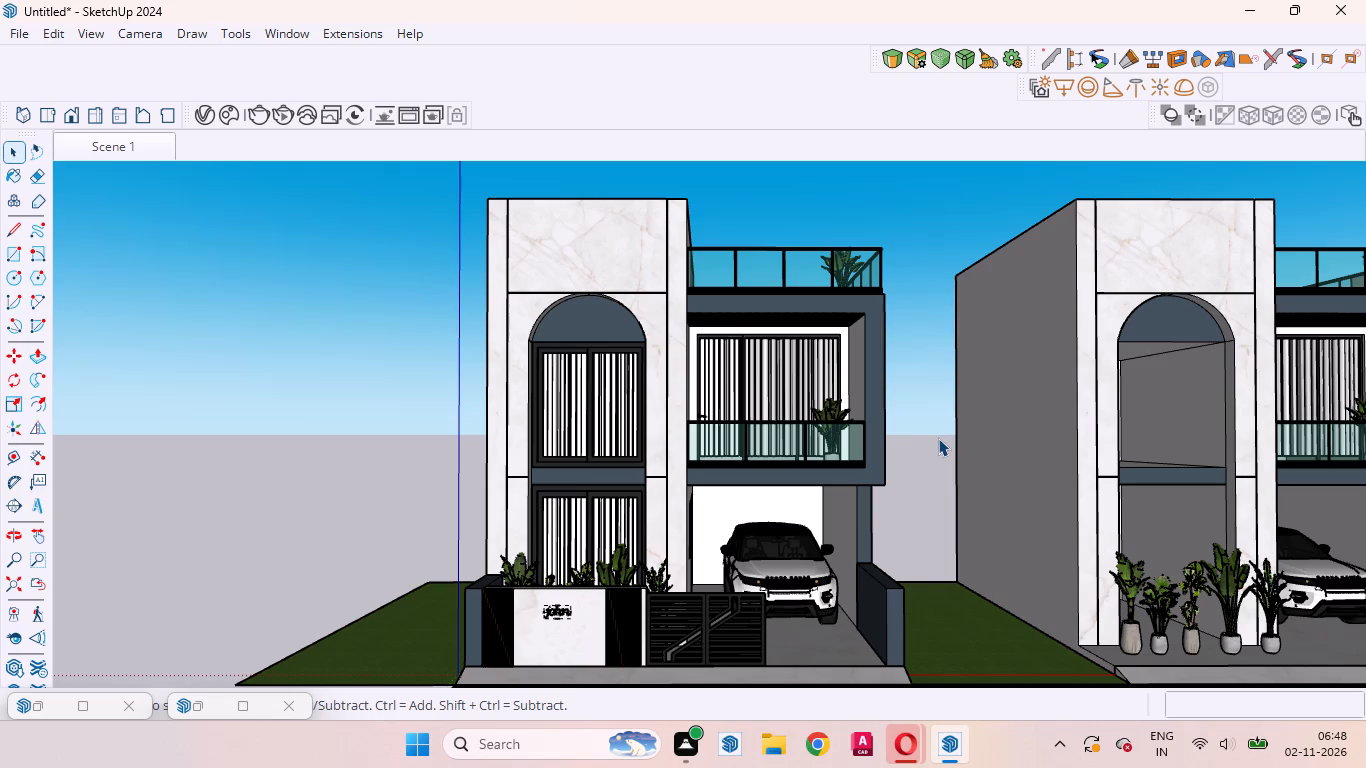
Erase the fourth house group at the far end of the row, leaving its grass strip and the road.
middle_drag(912, 443, 919, 479)
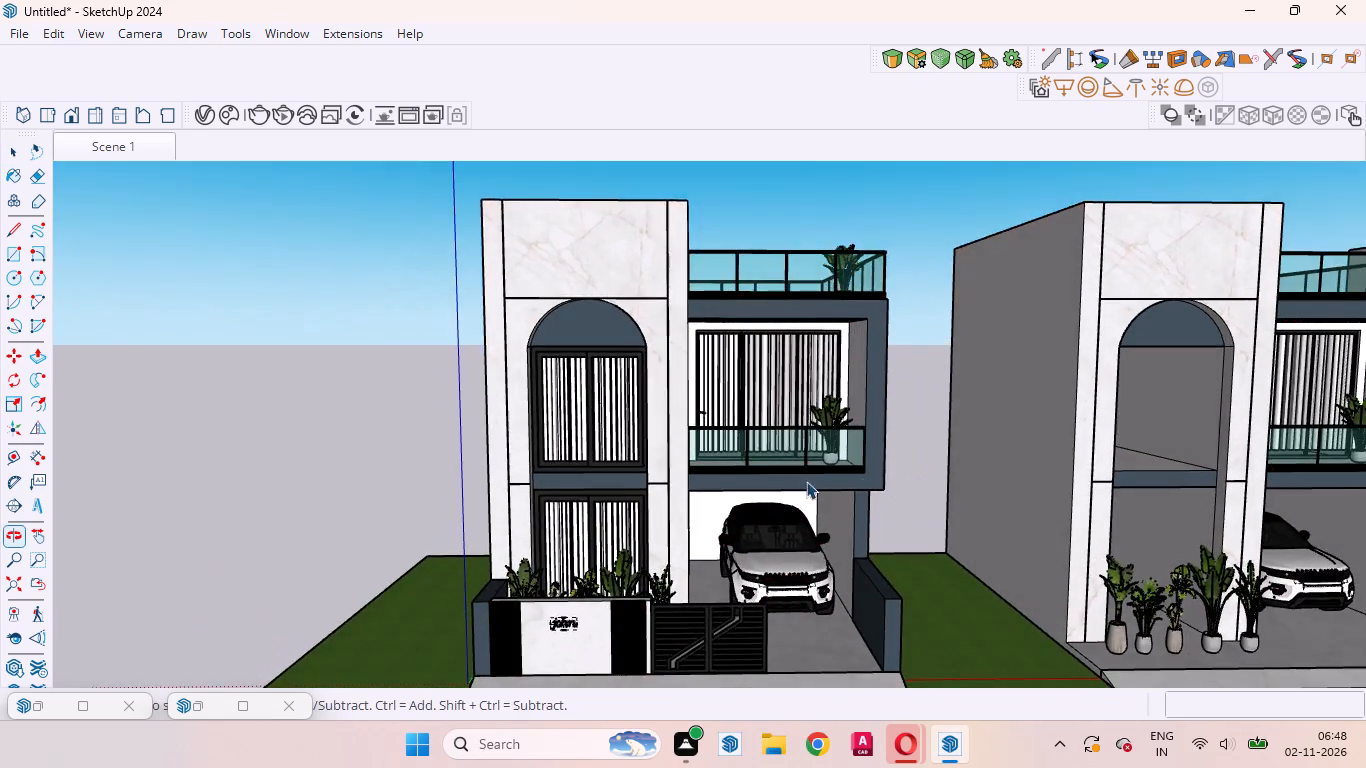
scroll(806, 481, down, 11)
scroll(1226, 451, up, 2)
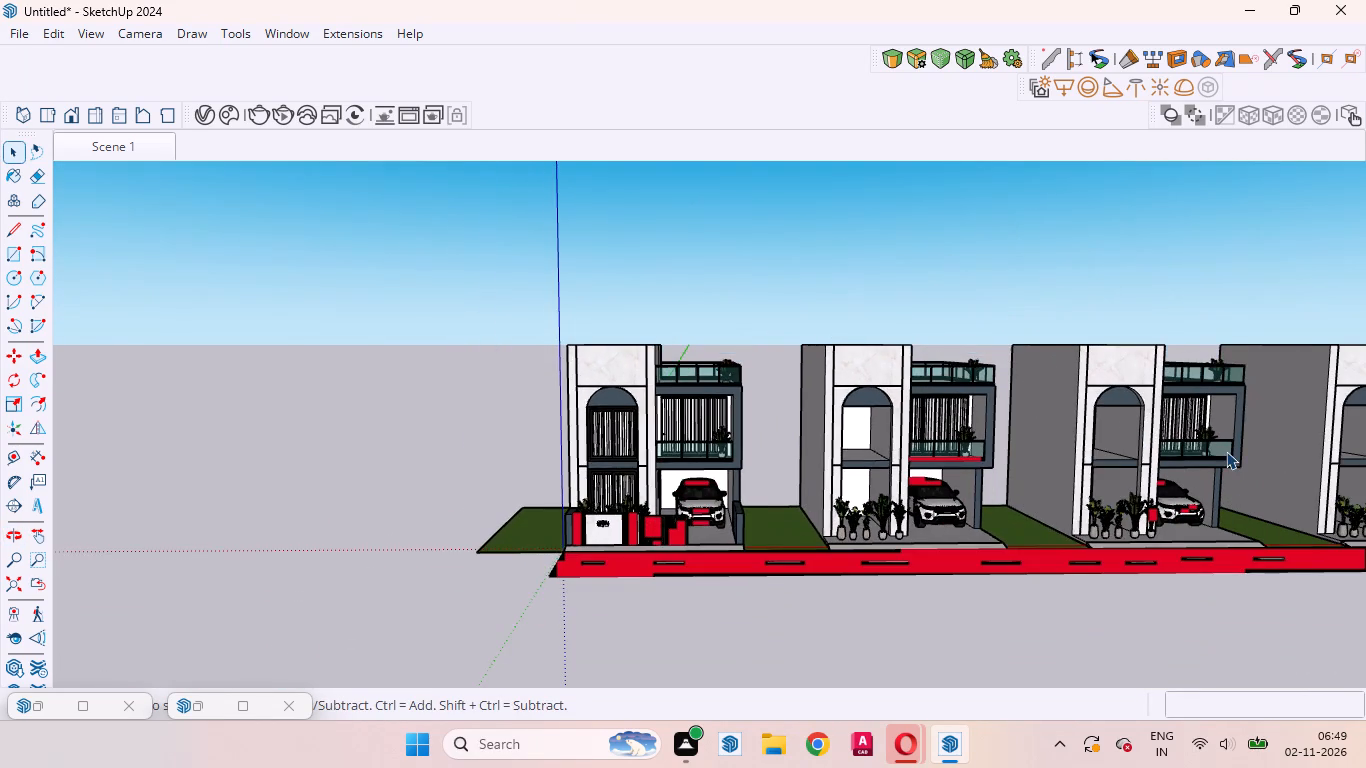
scroll(1226, 451, up, 2)
scroll(680, 484, down, 12)
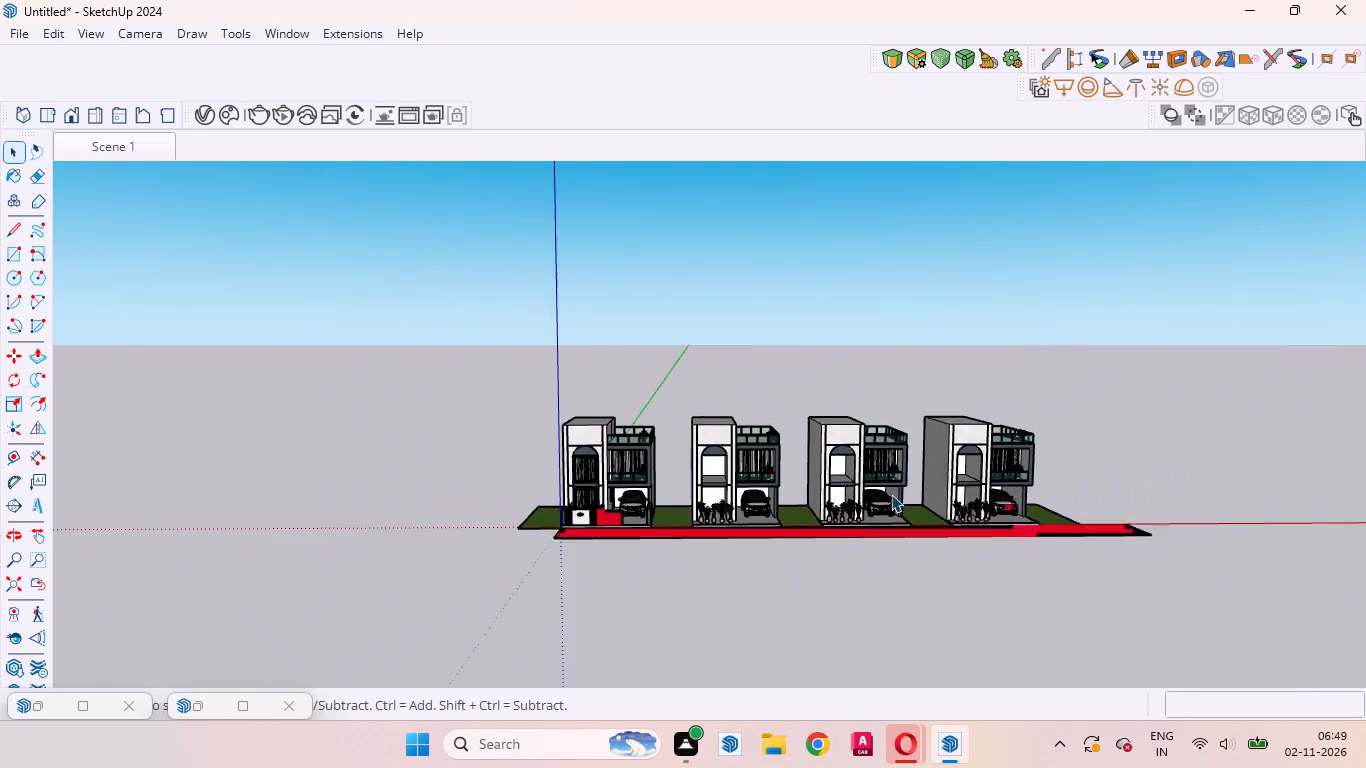
click(951, 445)
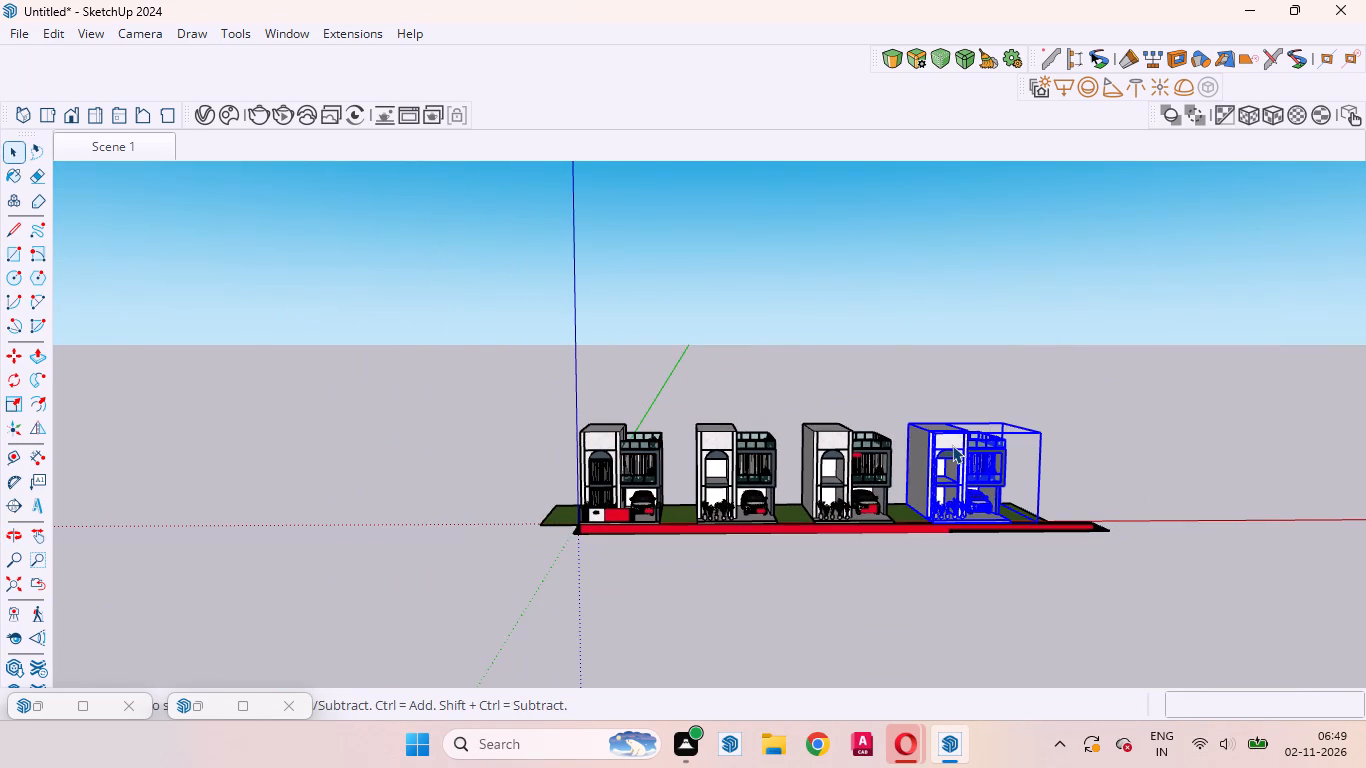
right_click(952, 445)
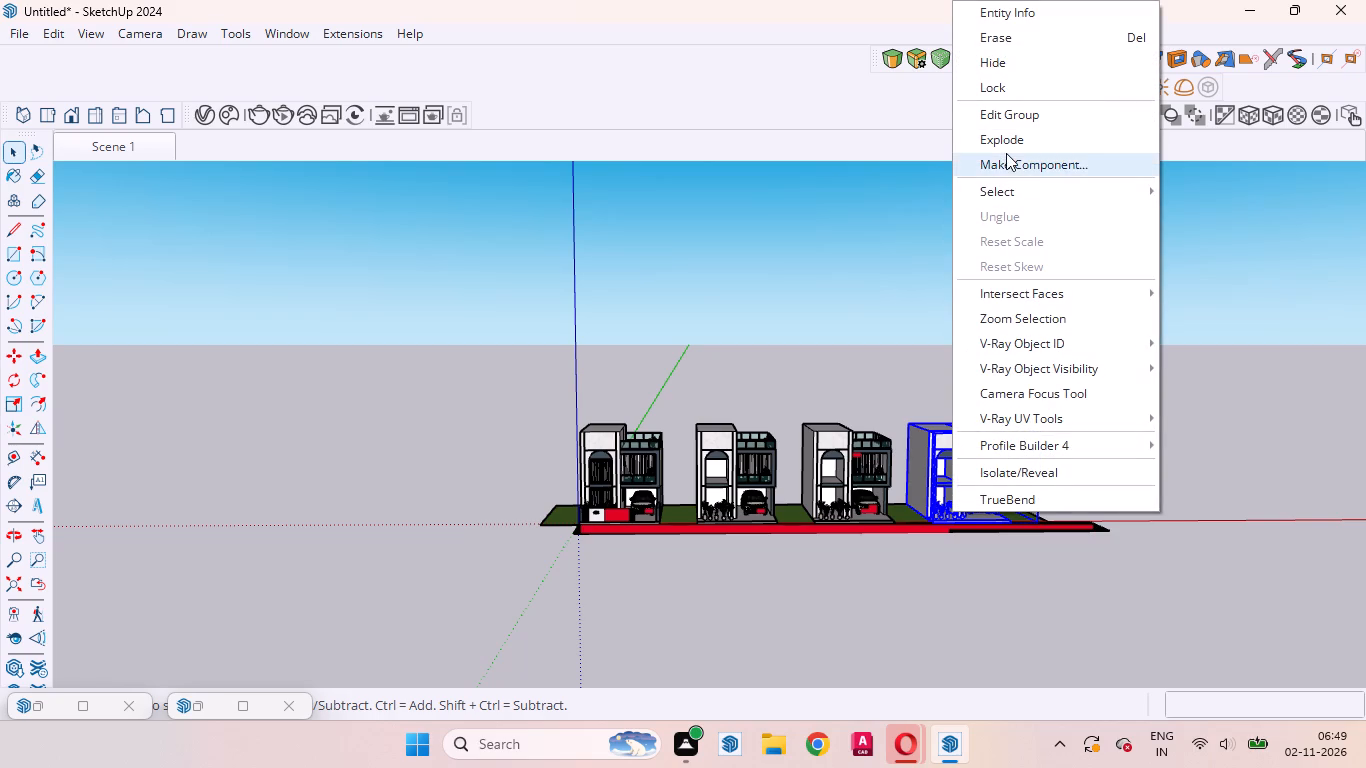
click(1001, 47)
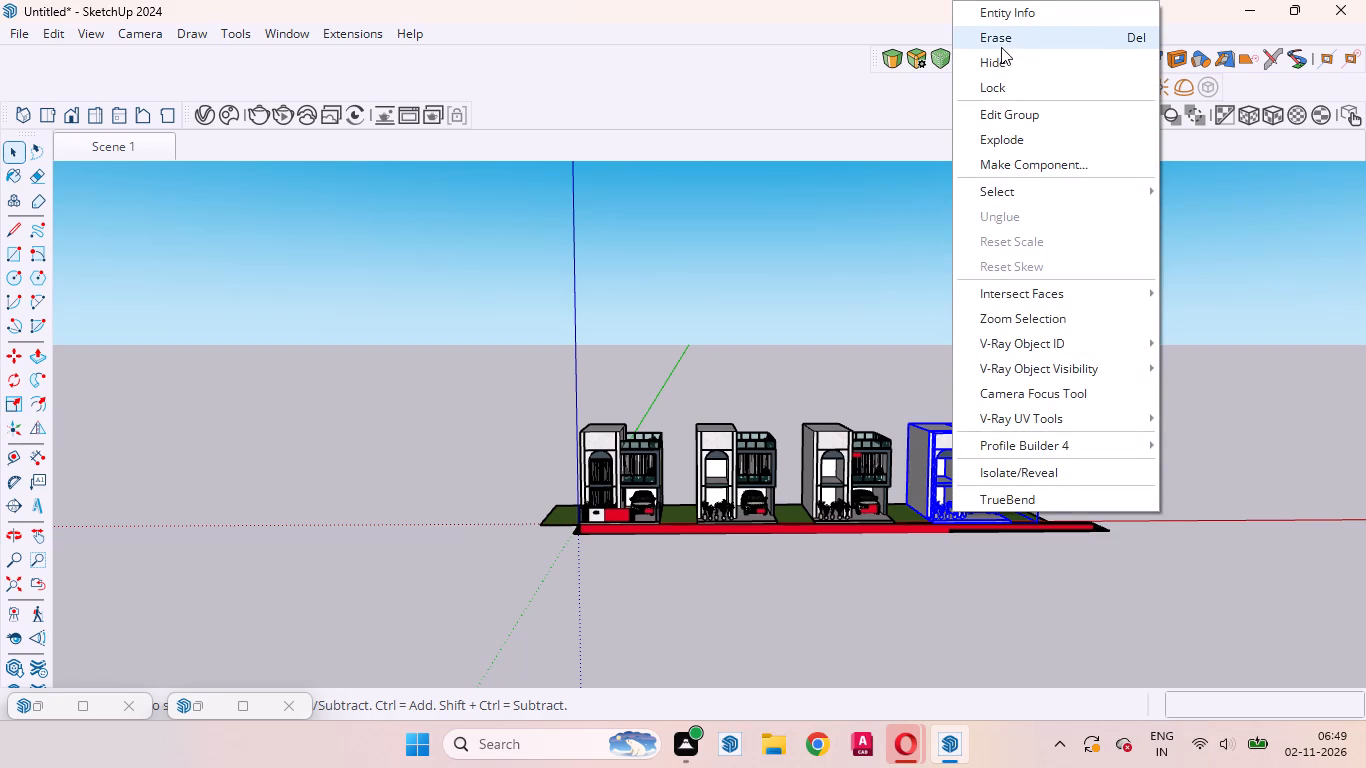
Select the third house group in the row for erasing.
click(842, 464)
right_click(842, 464)
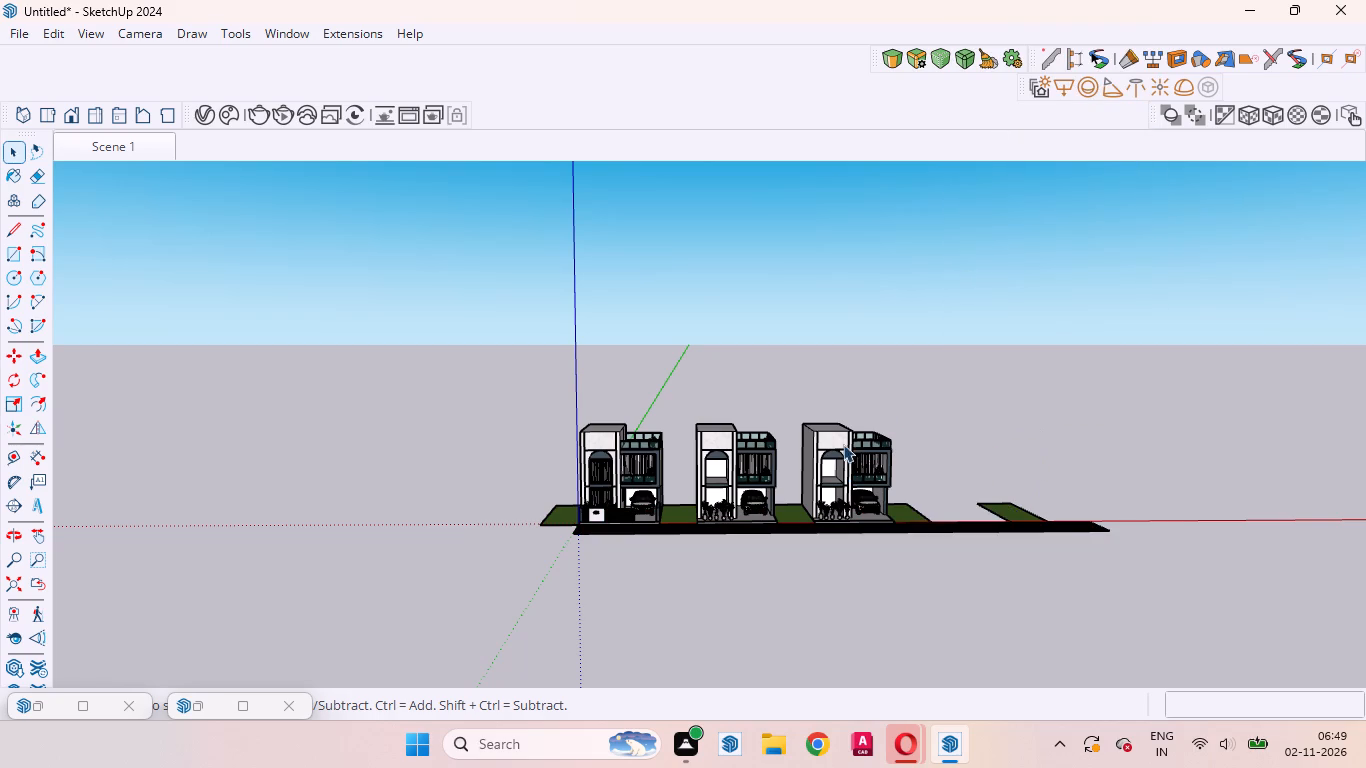
click(862, 451)
click(846, 480)
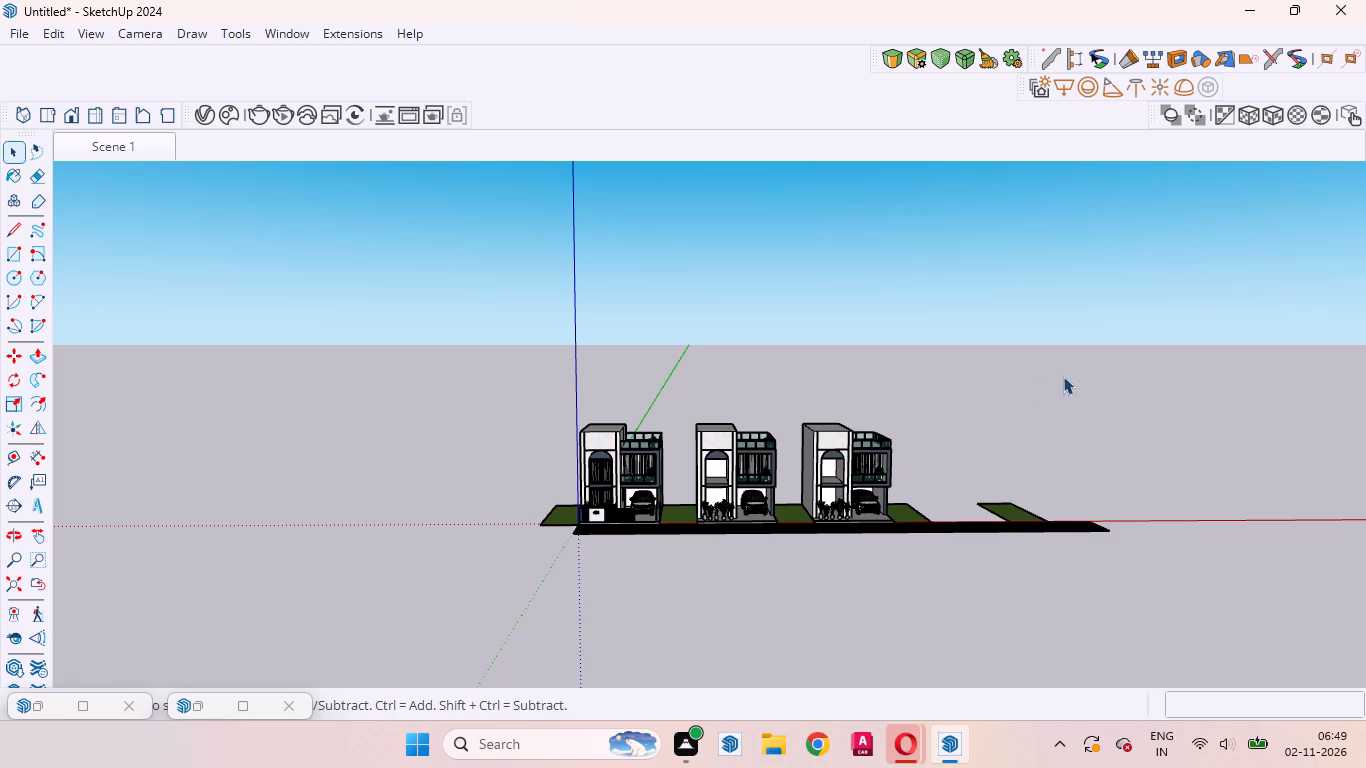
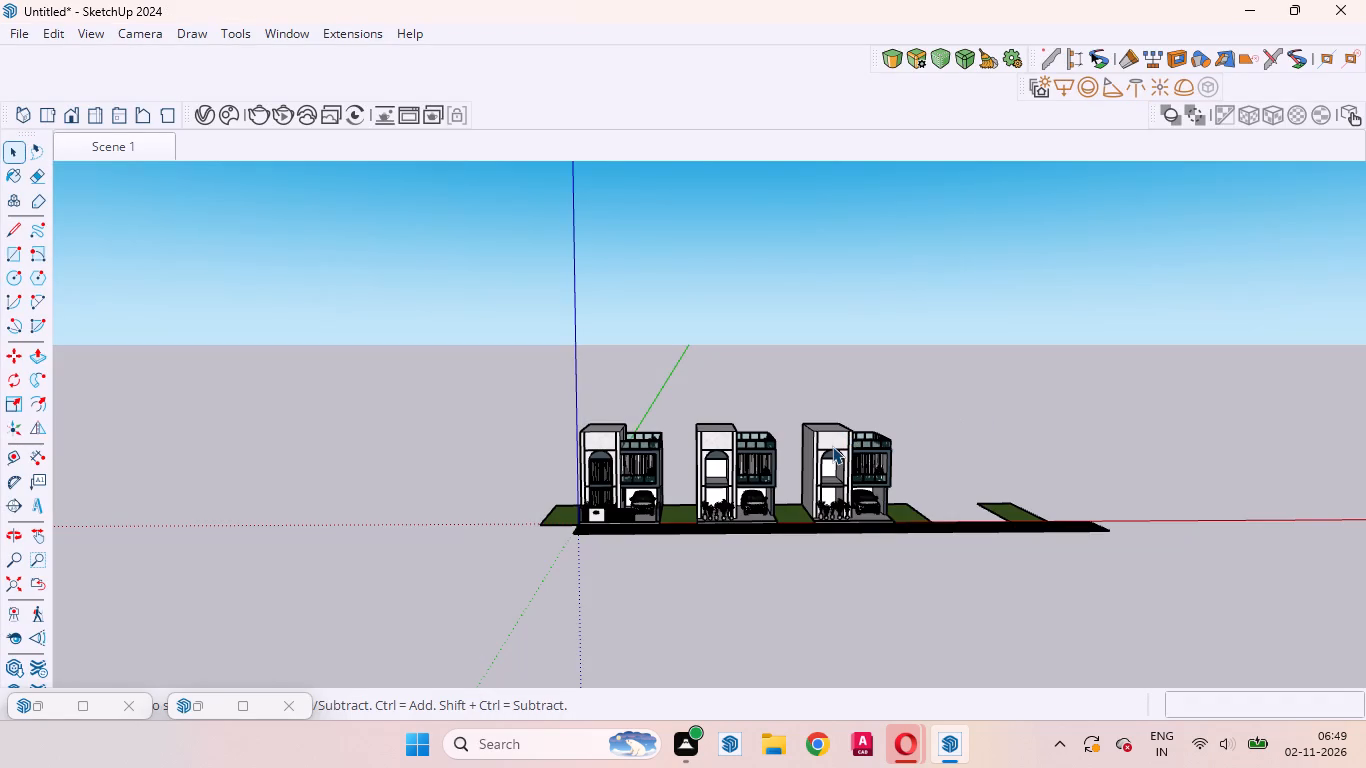
Erase the third and second house groups in the row, leaving the first house, the grass strips and the road.
click(832, 446)
scroll(823, 455, up, 4)
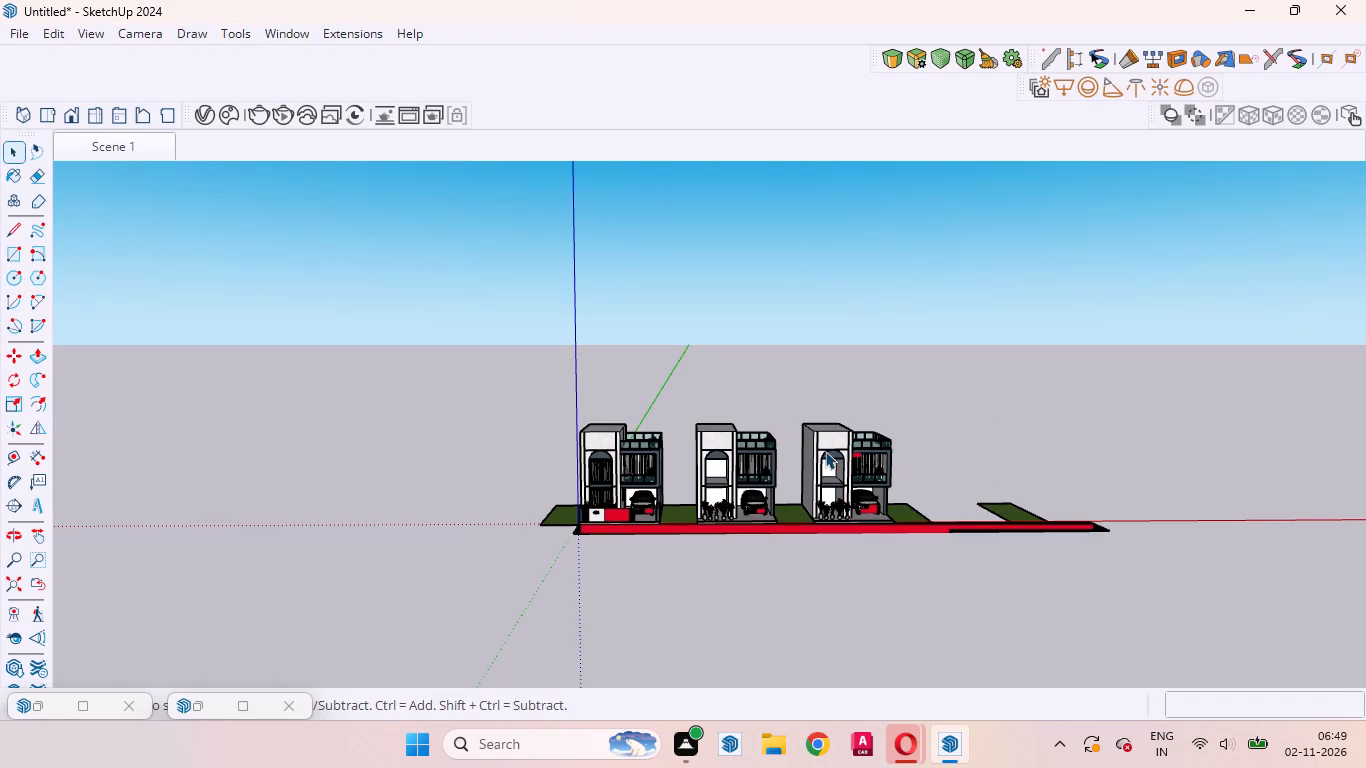
scroll(825, 451, up, 2)
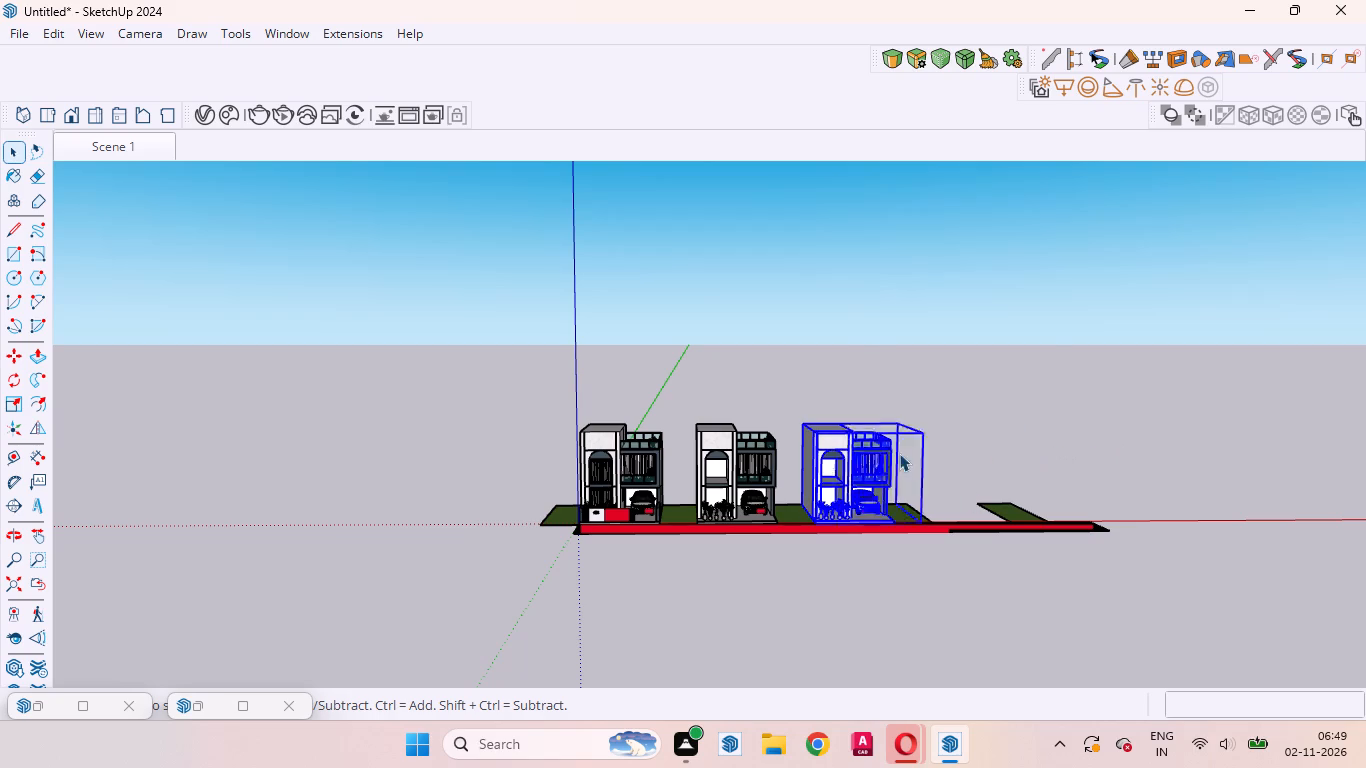
scroll(898, 454, up, 2)
click(910, 304)
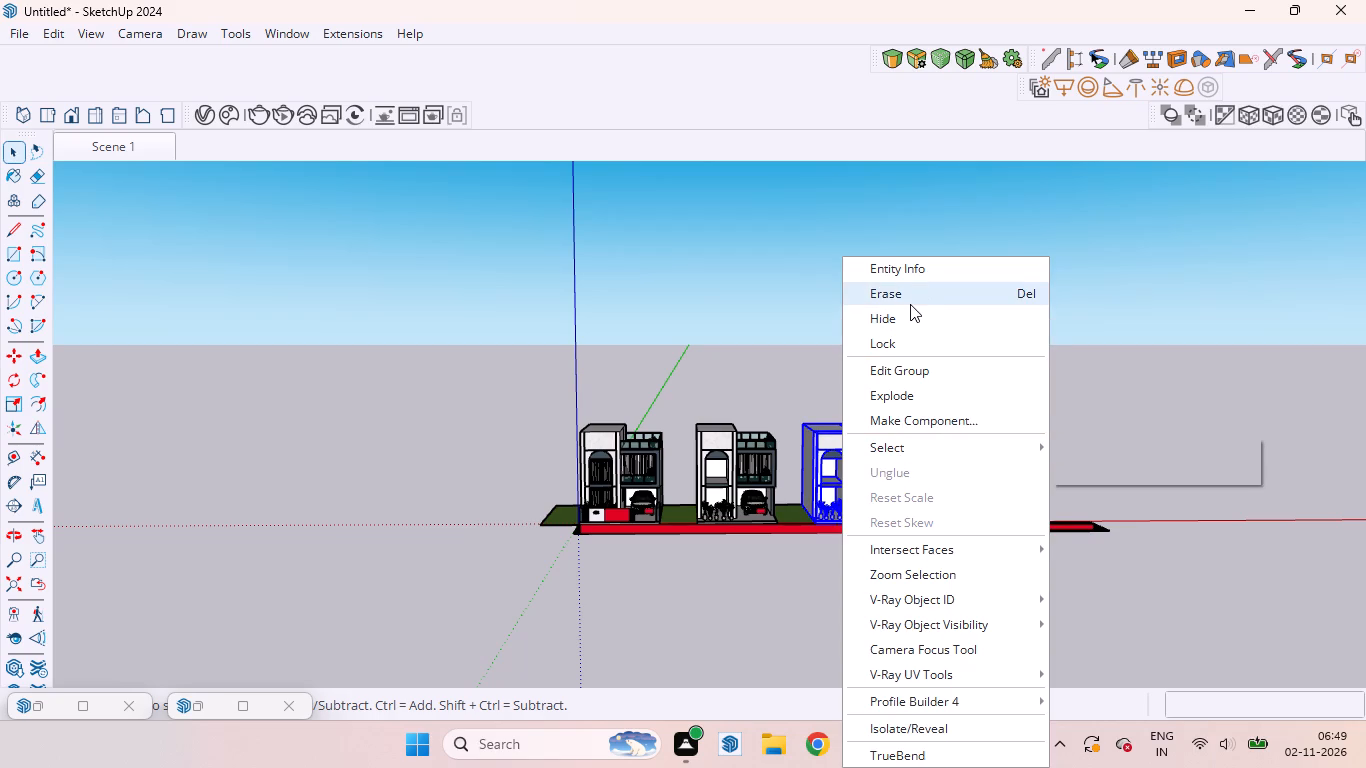
click(707, 465)
right_click(707, 465)
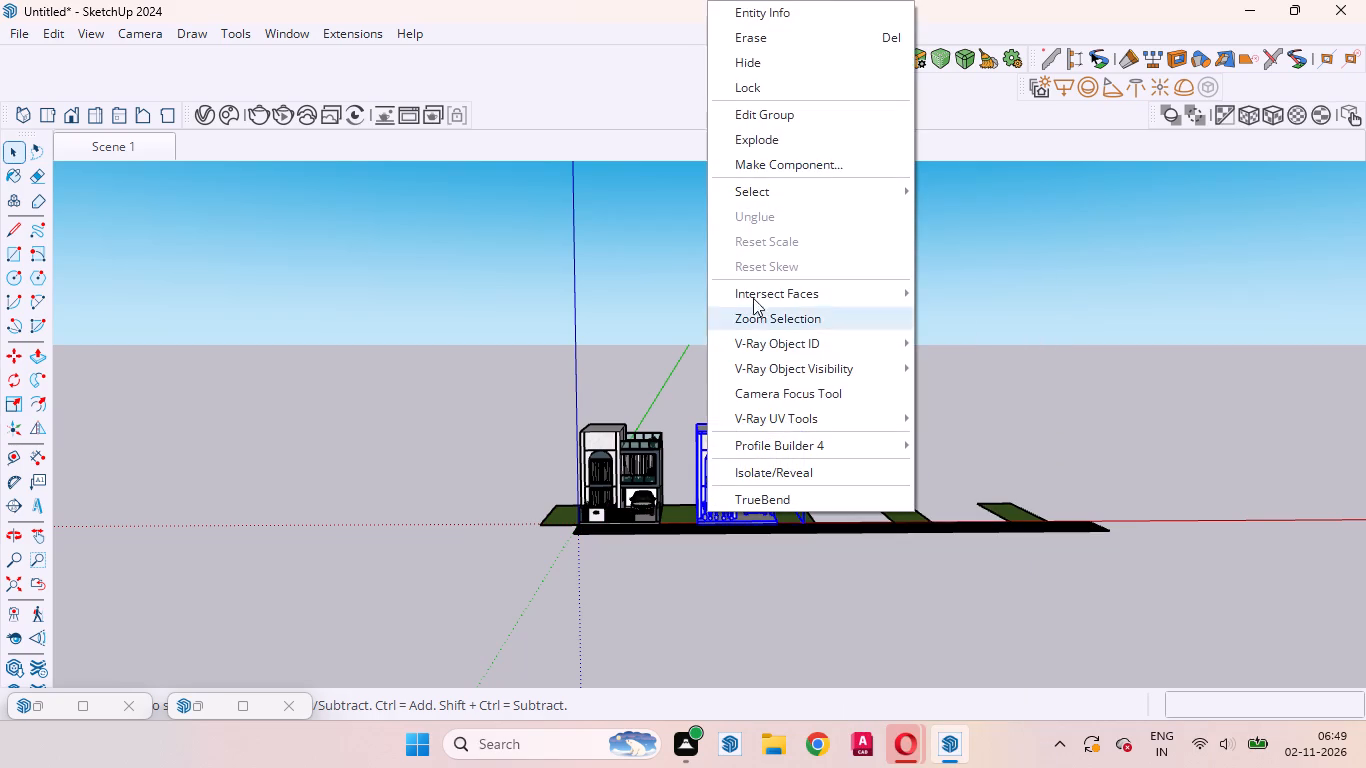
click(745, 36)
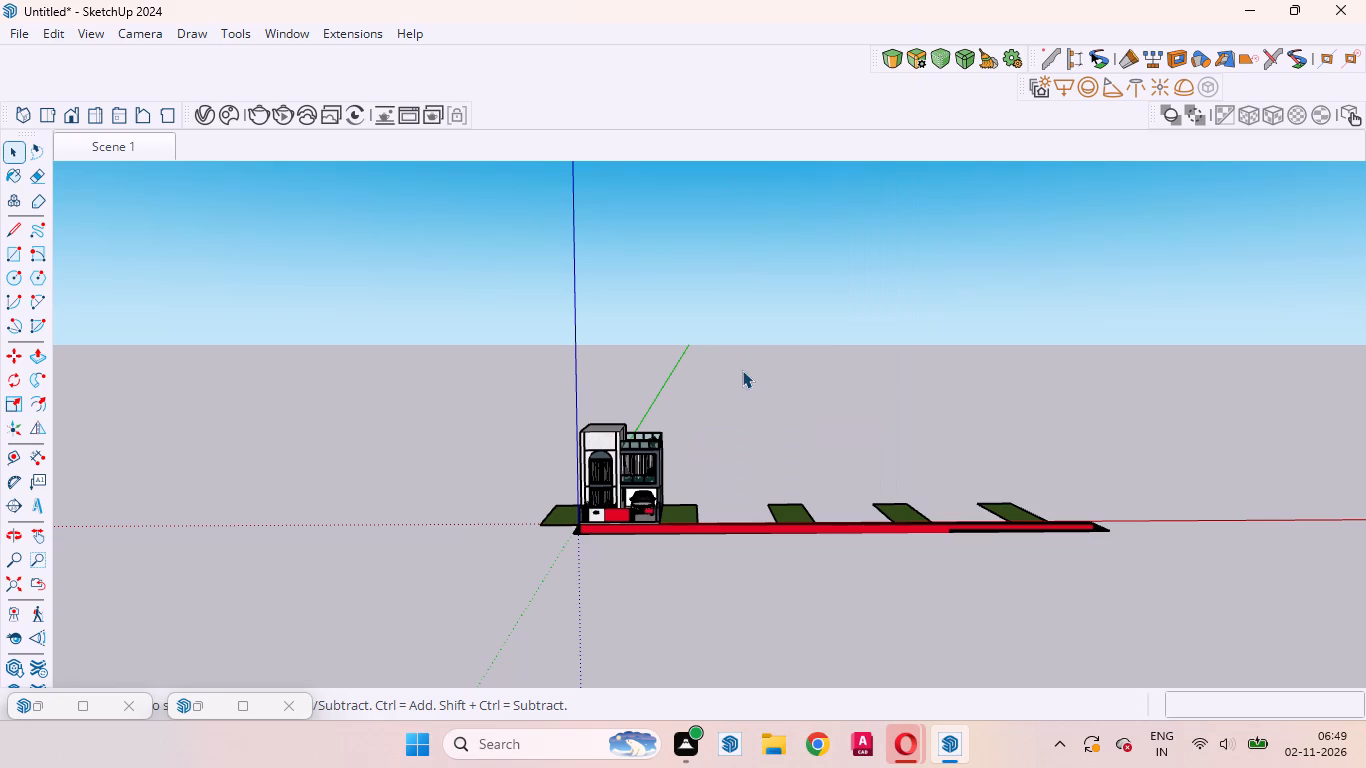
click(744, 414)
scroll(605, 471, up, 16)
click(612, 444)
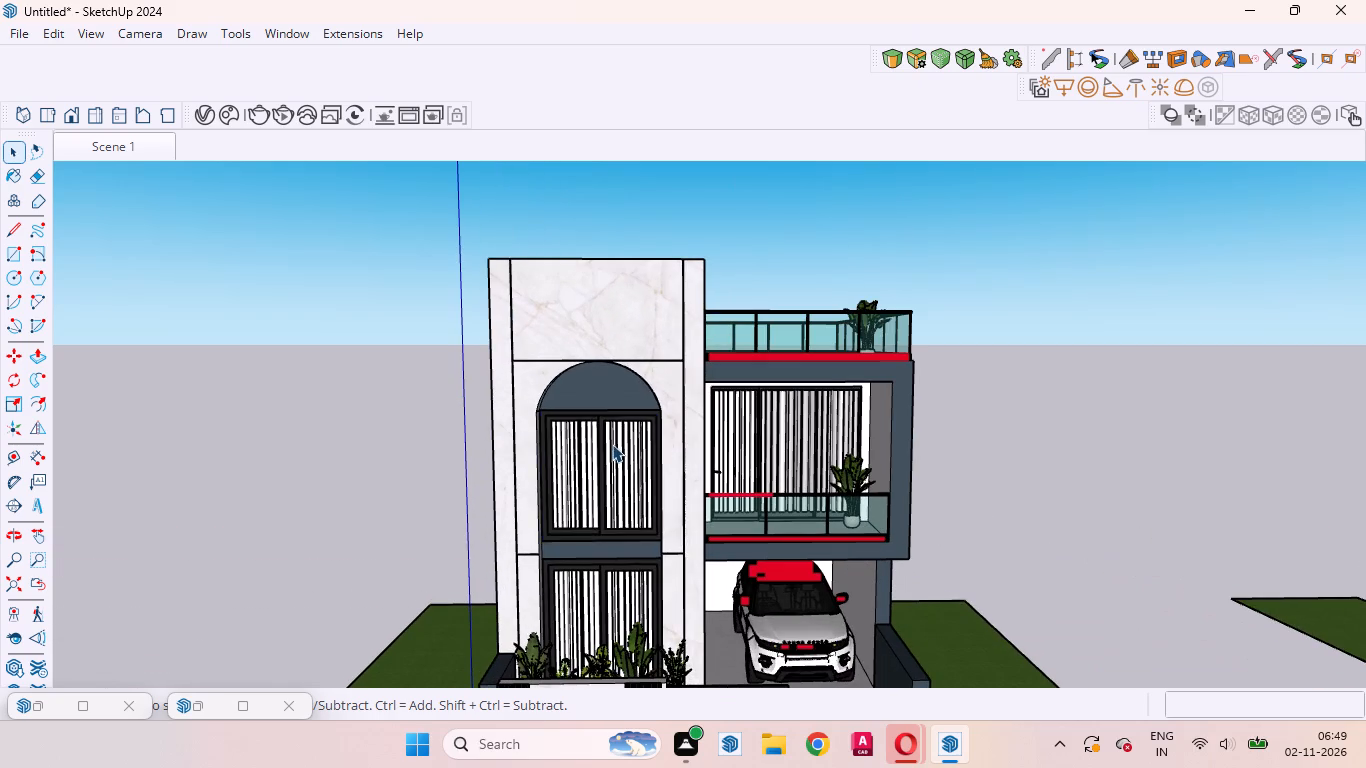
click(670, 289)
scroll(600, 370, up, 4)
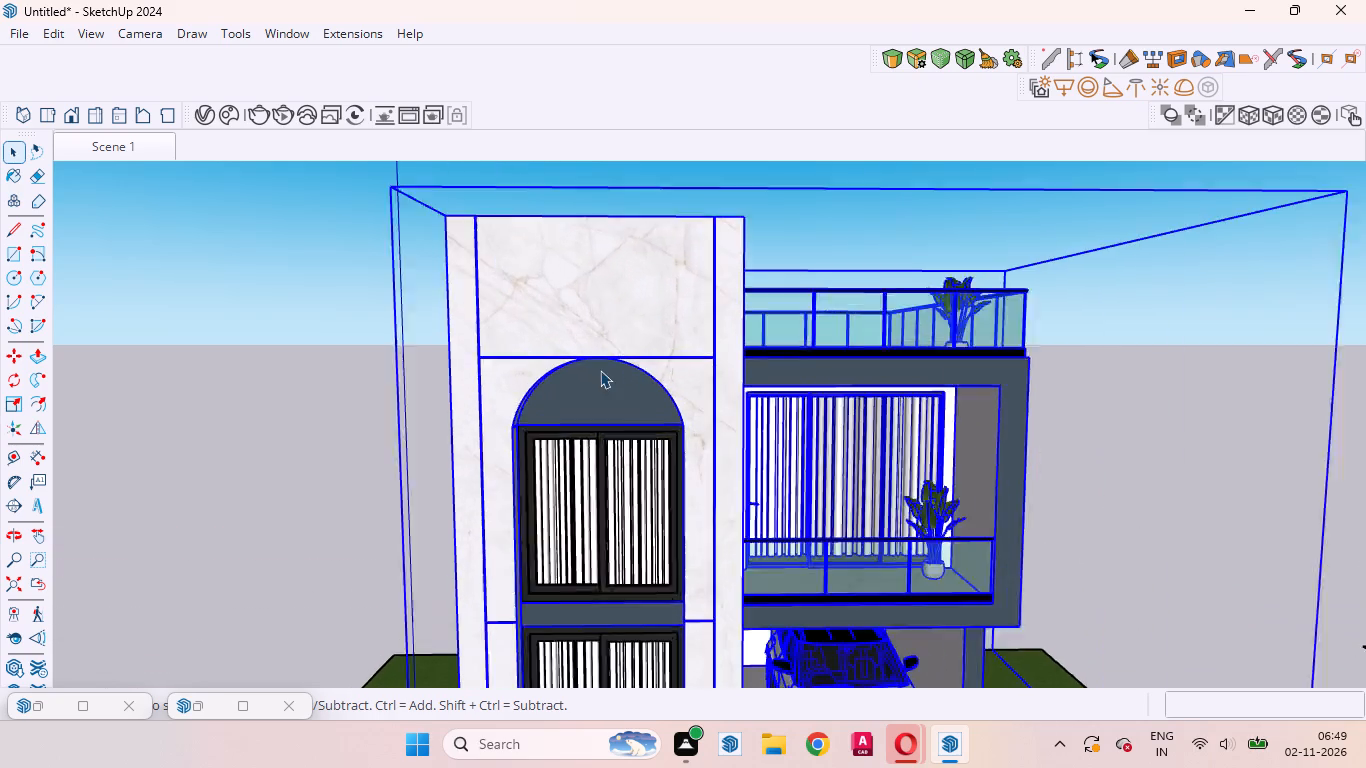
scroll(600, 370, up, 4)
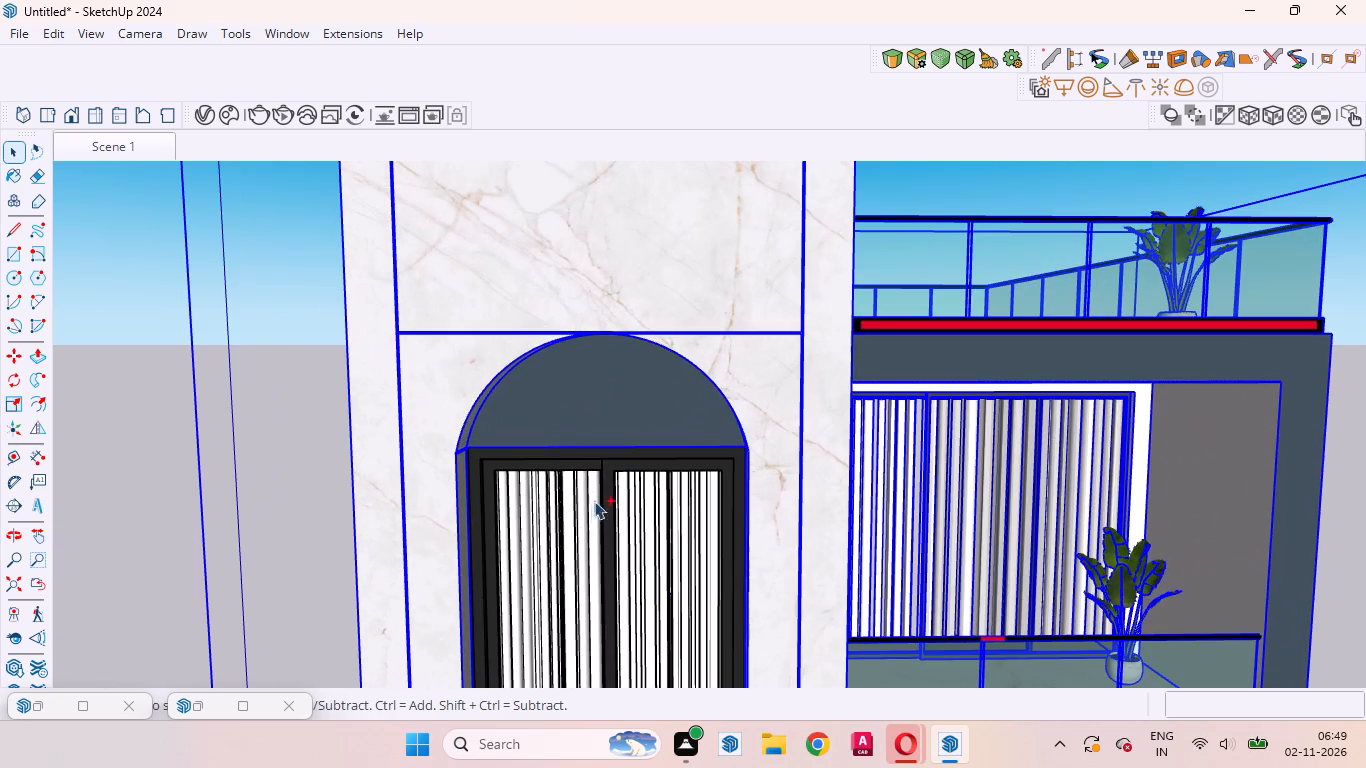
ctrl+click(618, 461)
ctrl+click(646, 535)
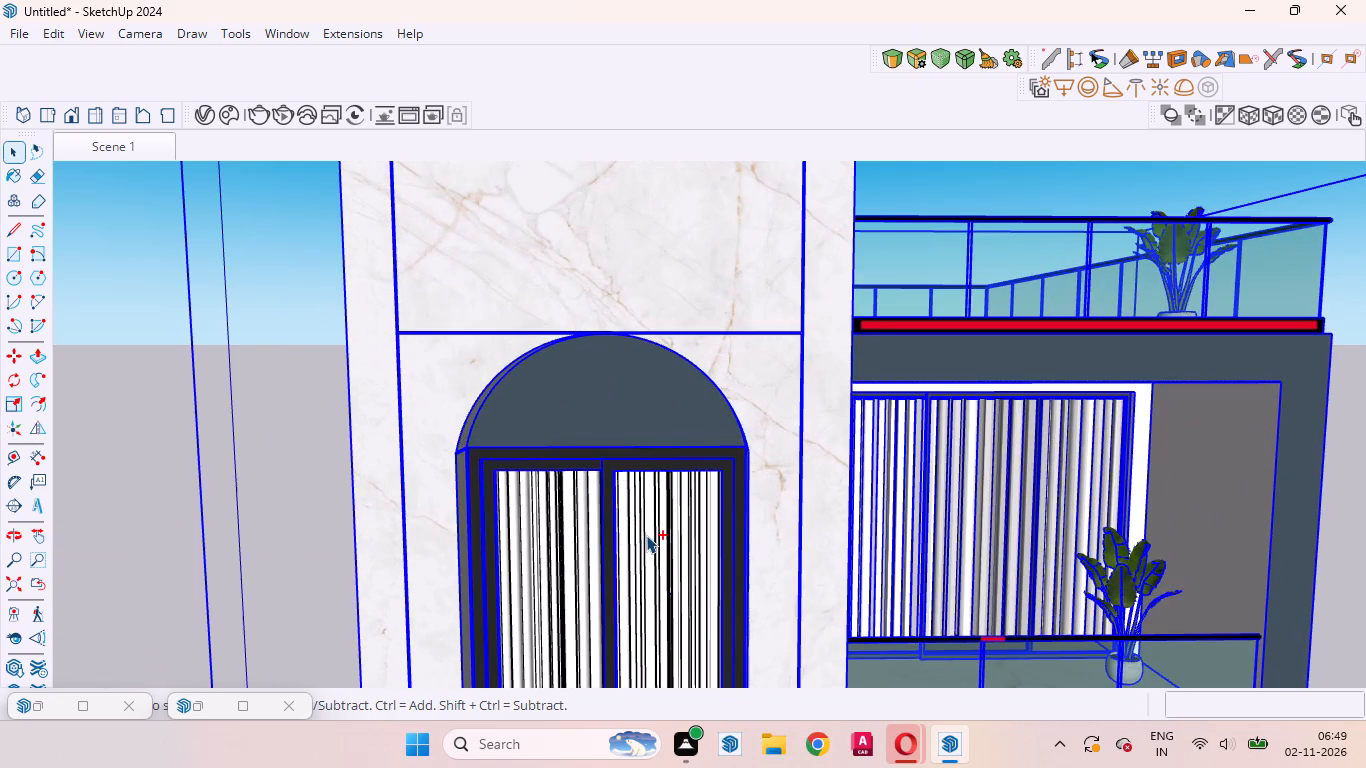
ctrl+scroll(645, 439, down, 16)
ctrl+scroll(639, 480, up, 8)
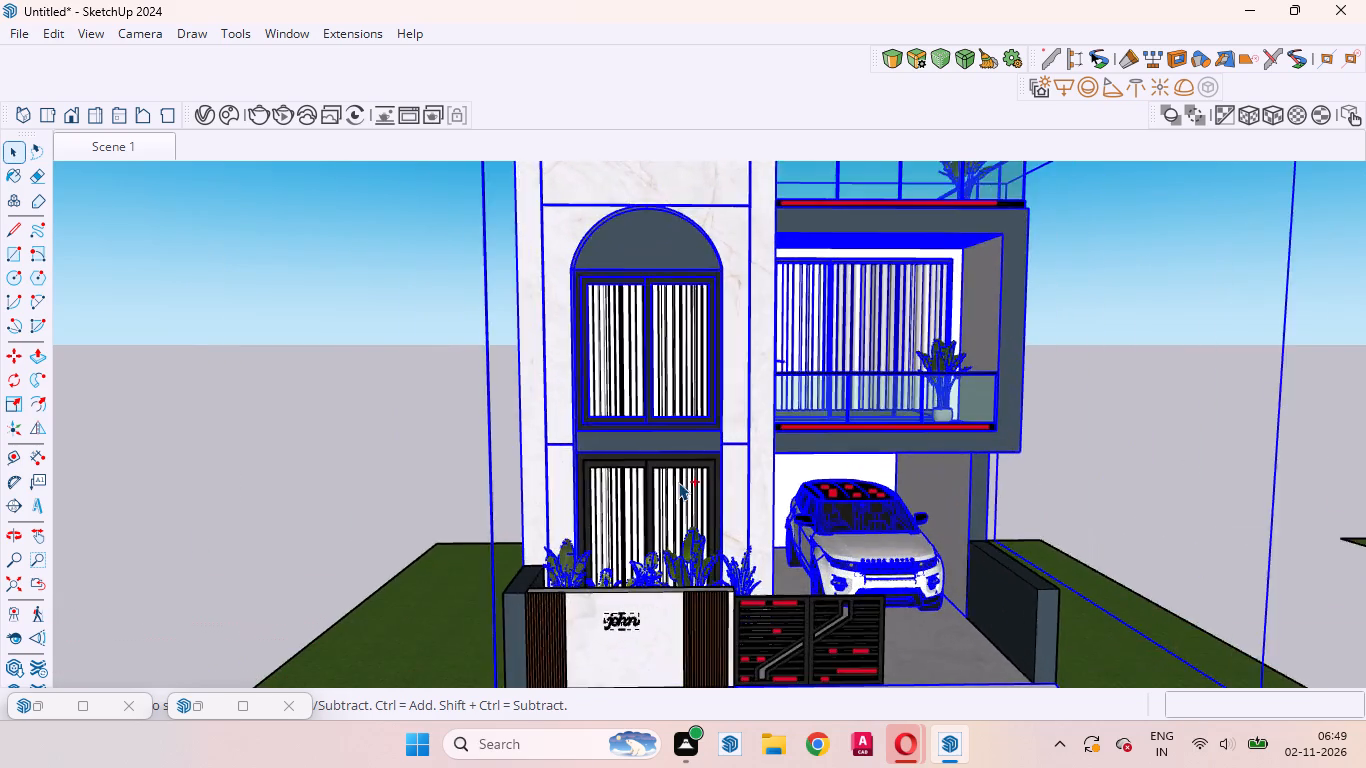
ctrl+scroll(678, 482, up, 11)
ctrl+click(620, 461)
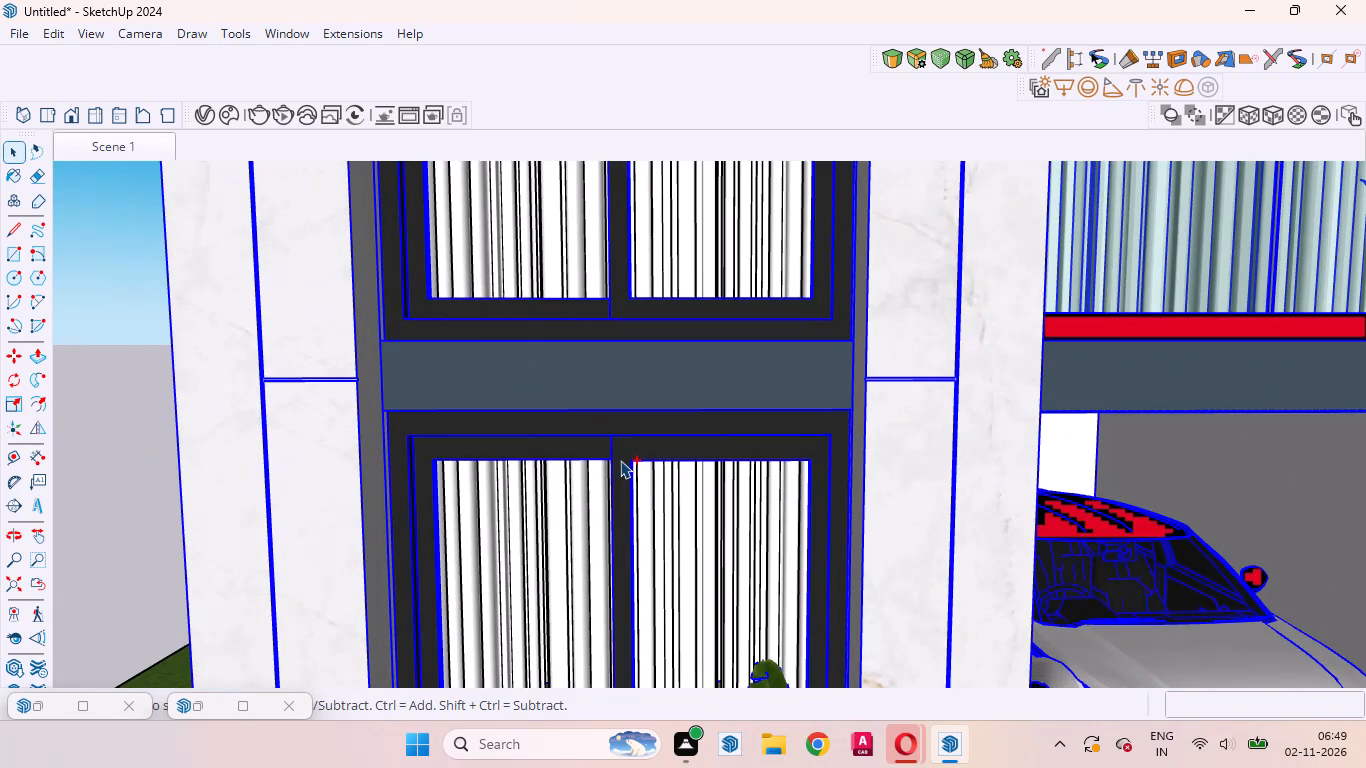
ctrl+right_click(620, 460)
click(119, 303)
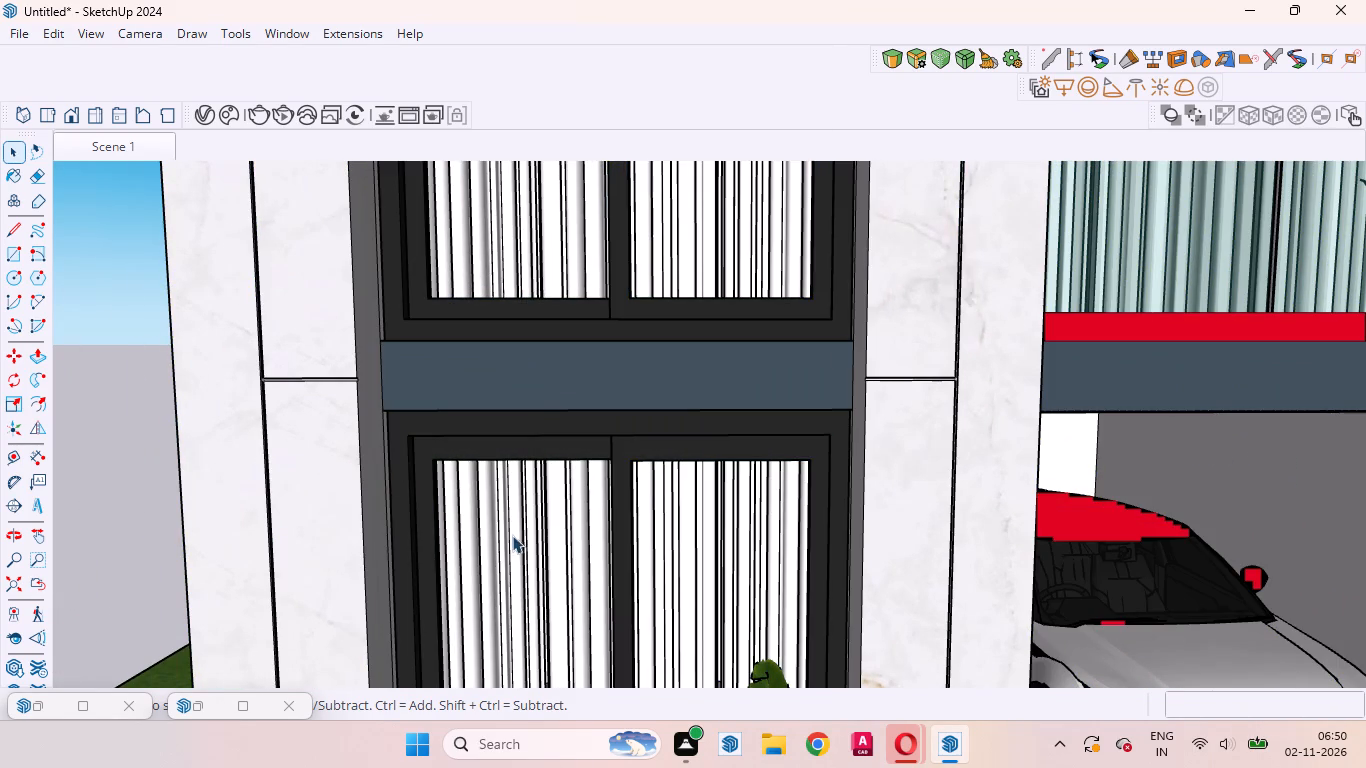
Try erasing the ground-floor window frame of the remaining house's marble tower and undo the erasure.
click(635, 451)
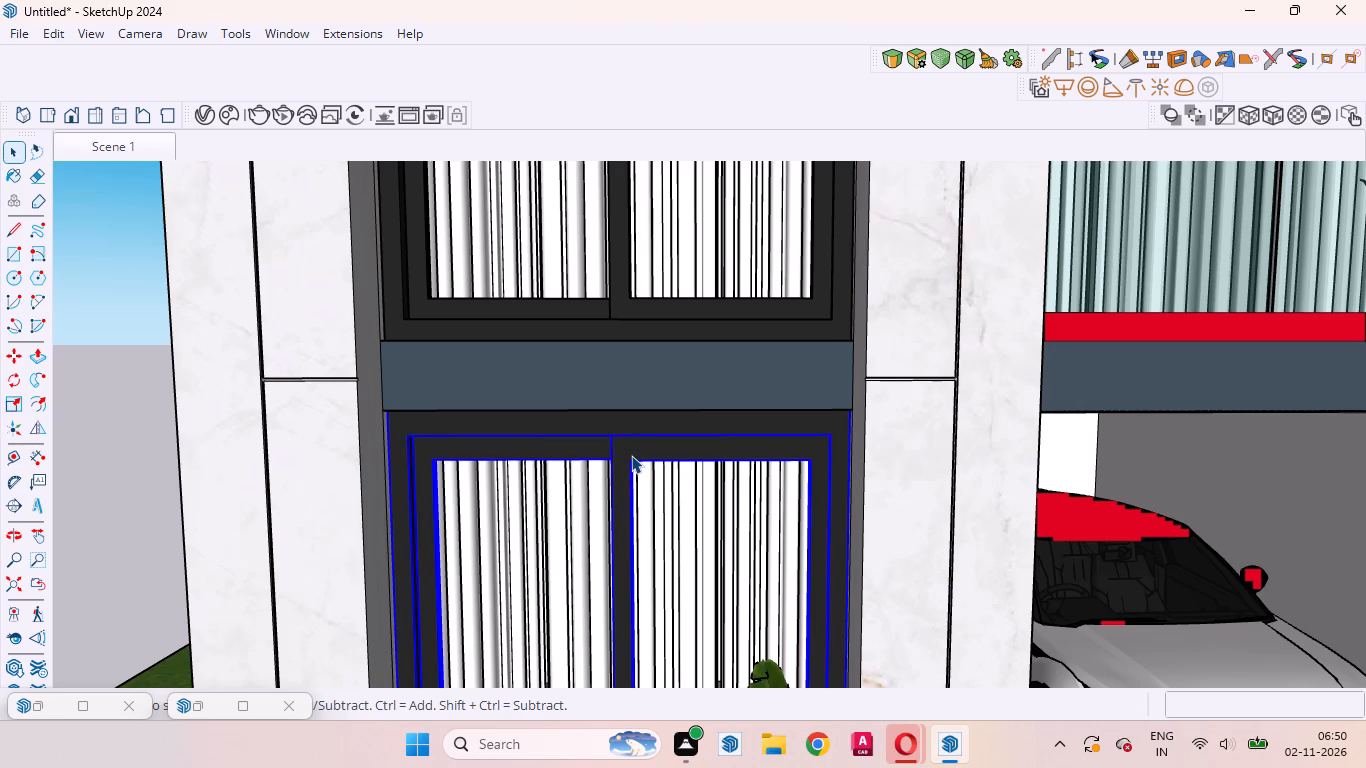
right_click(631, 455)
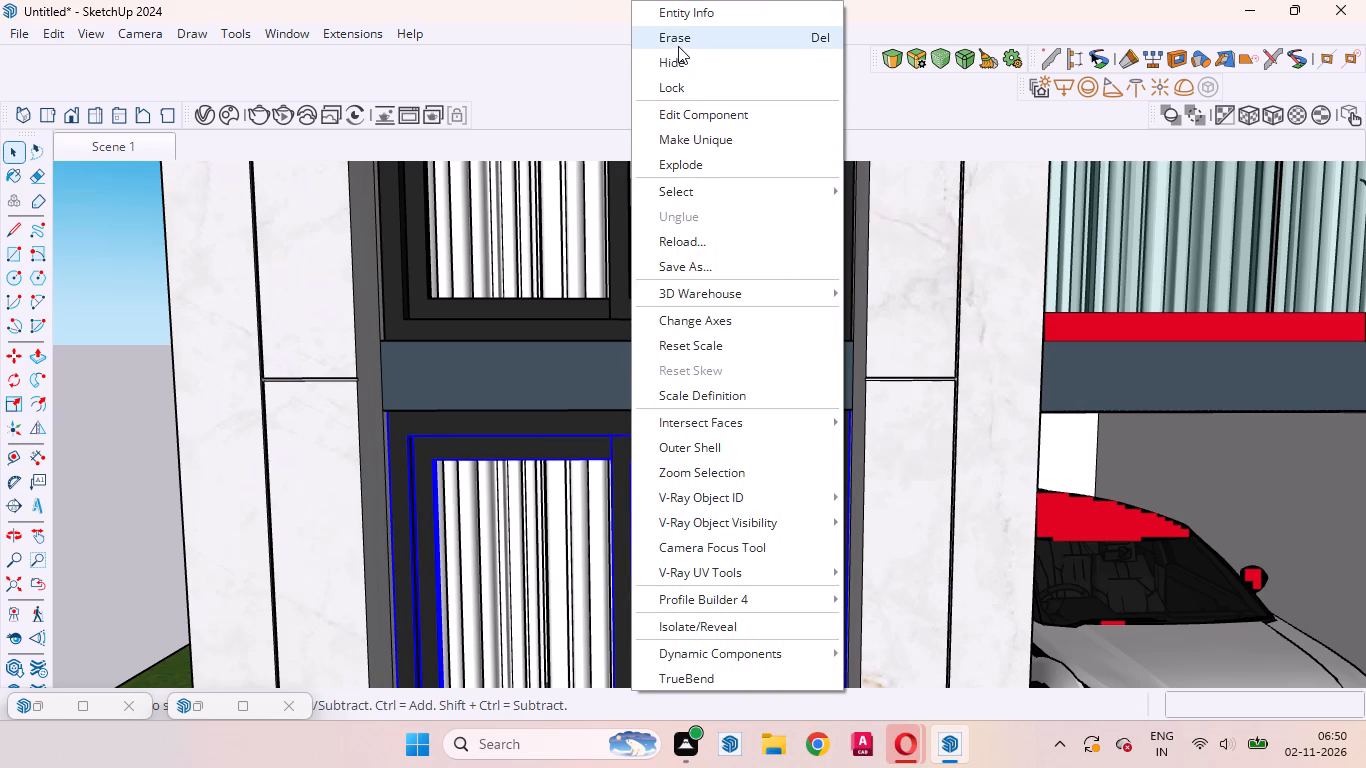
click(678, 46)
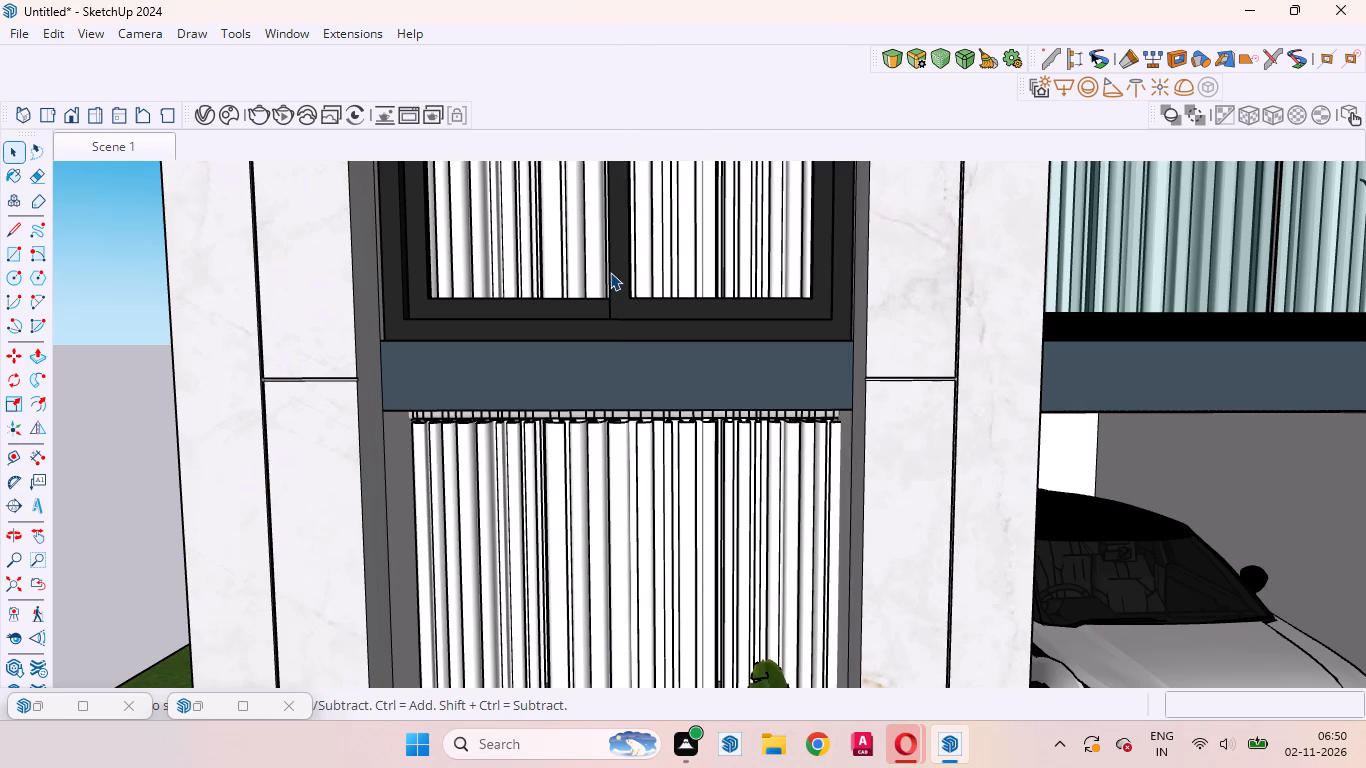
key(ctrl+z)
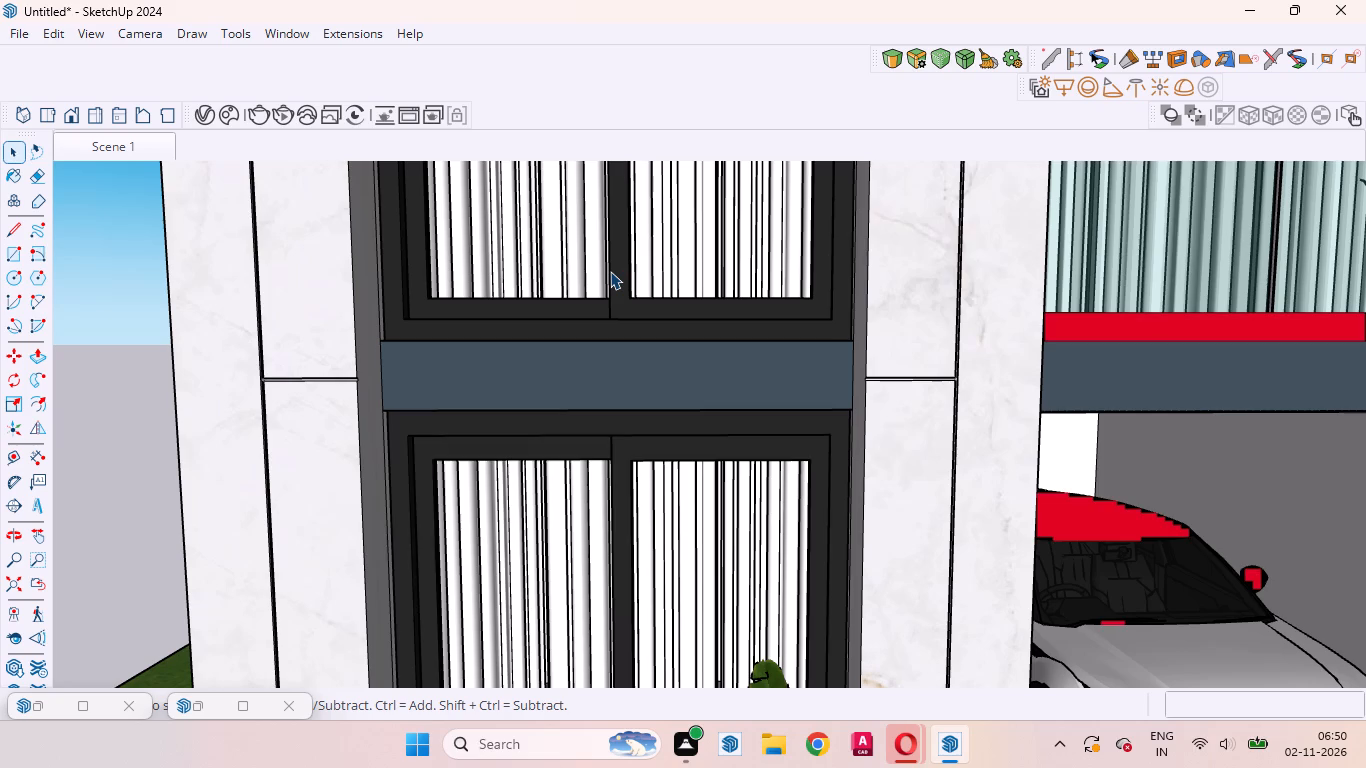
Hide the ground-floor and arched upper-floor window frames in front of the curtains on the marble tower.
click(632, 424)
right_click(632, 453)
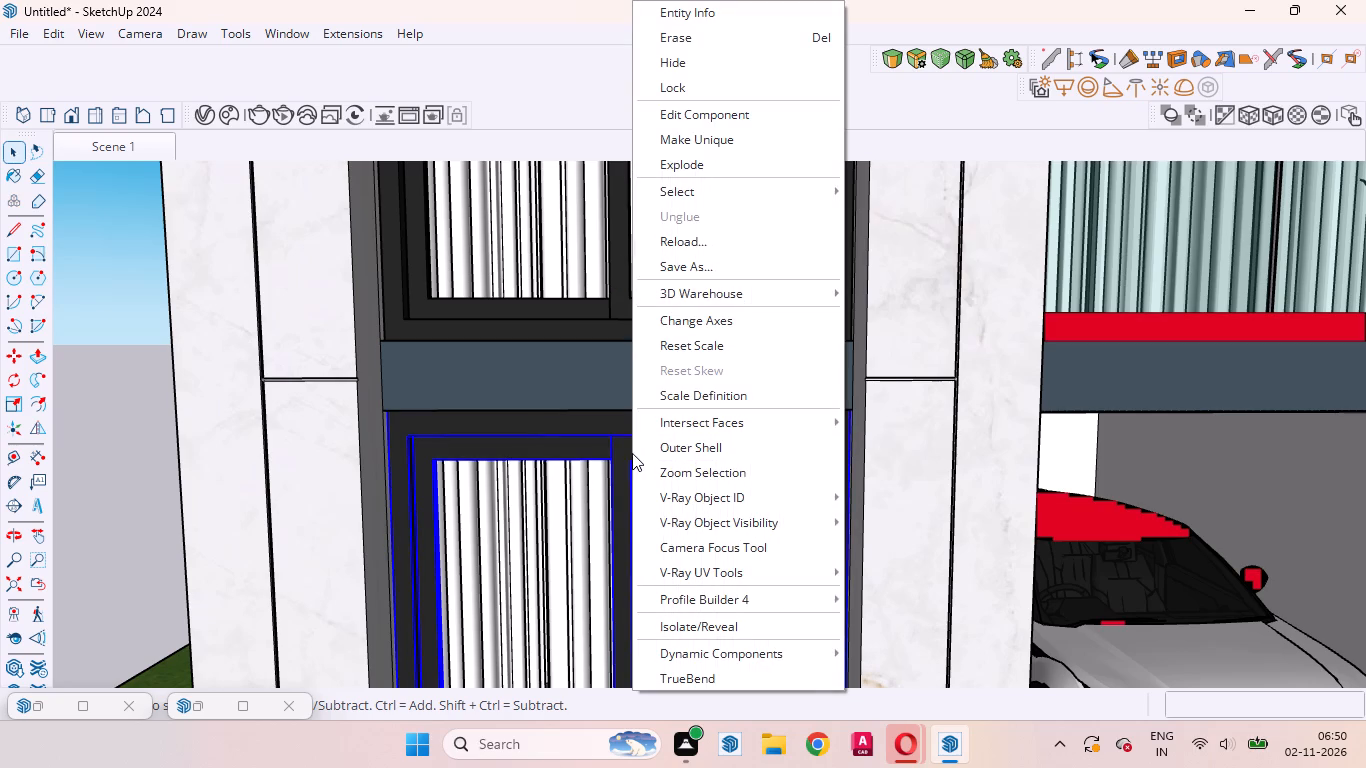
click(716, 63)
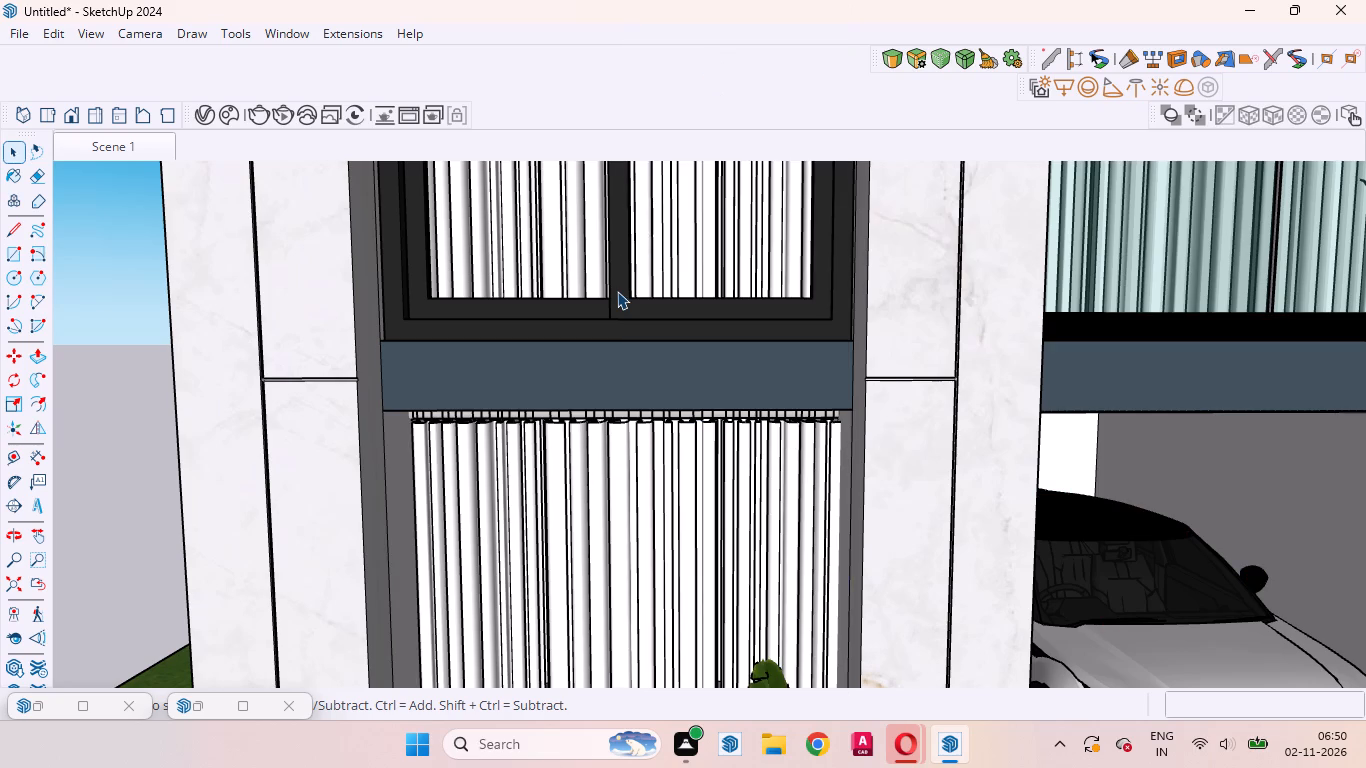
click(617, 291)
right_click(617, 291)
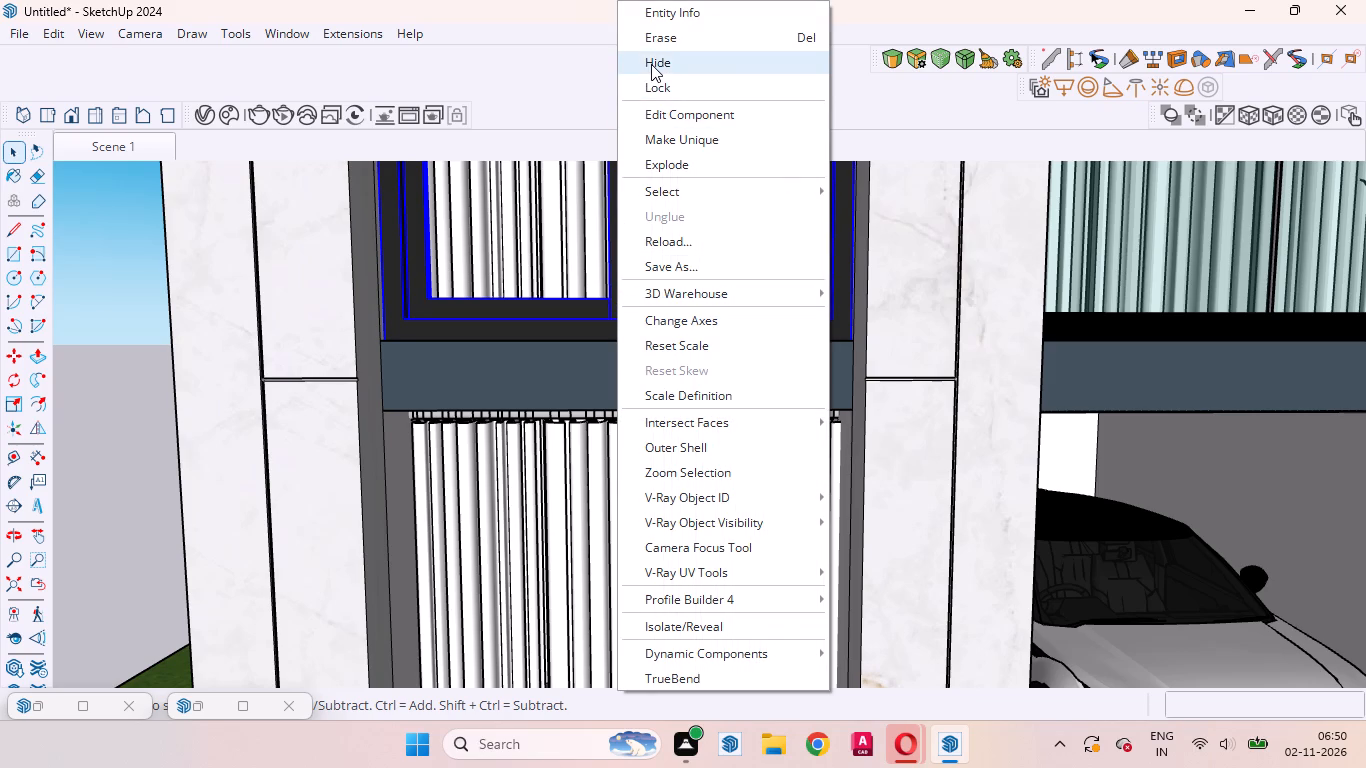
click(651, 64)
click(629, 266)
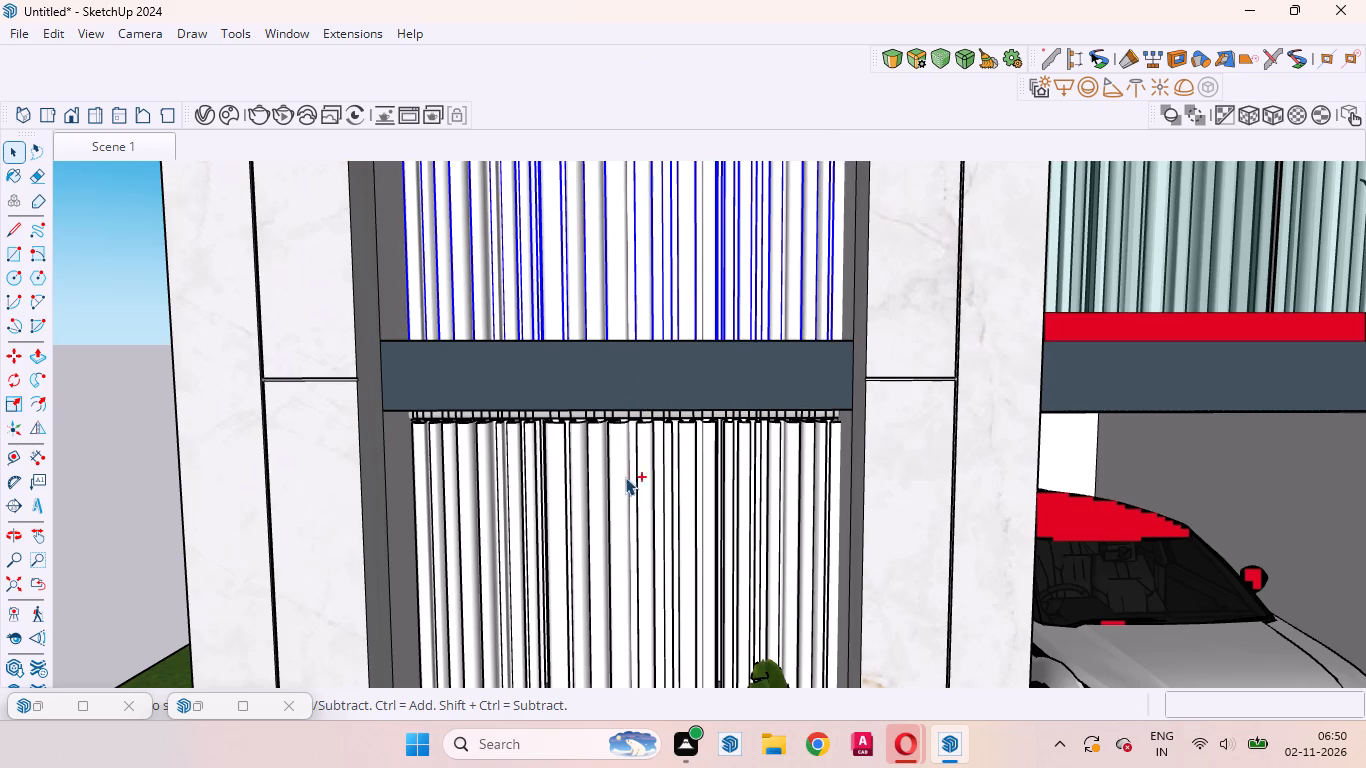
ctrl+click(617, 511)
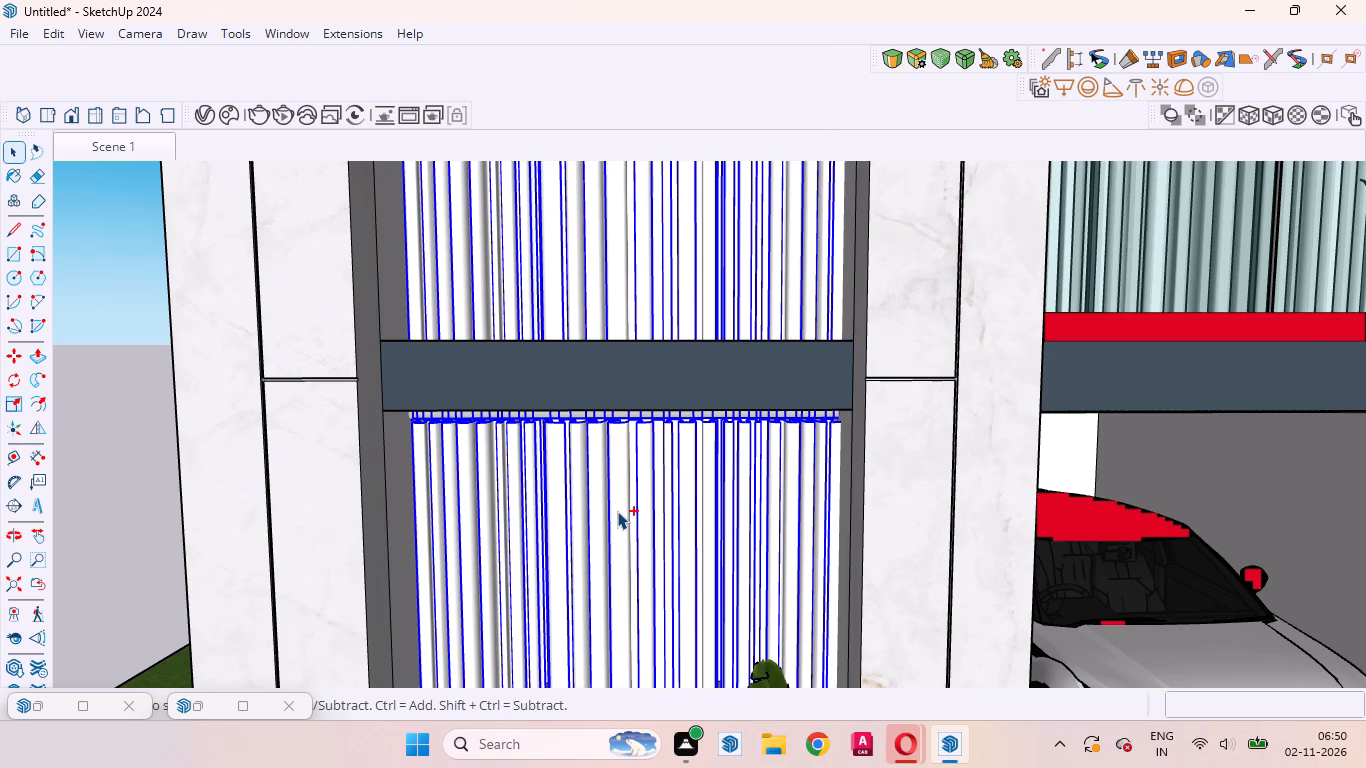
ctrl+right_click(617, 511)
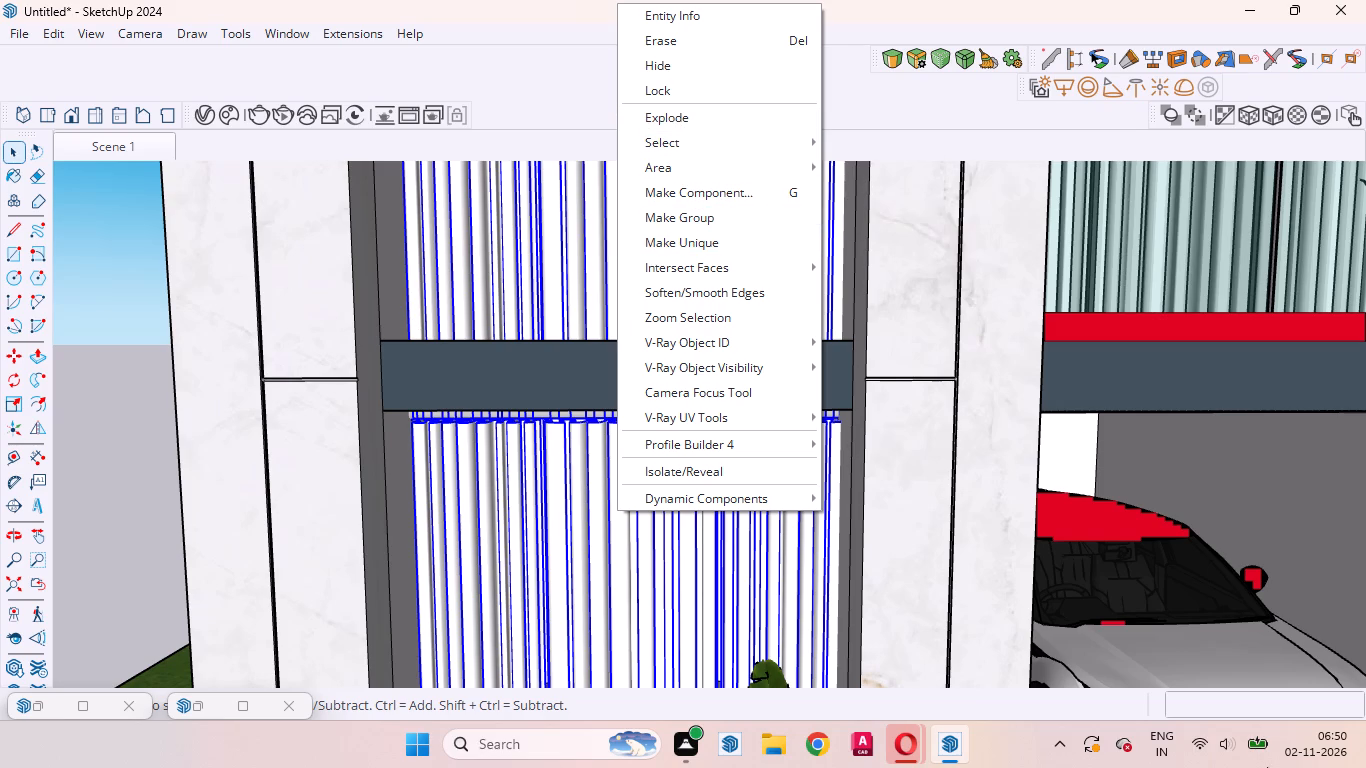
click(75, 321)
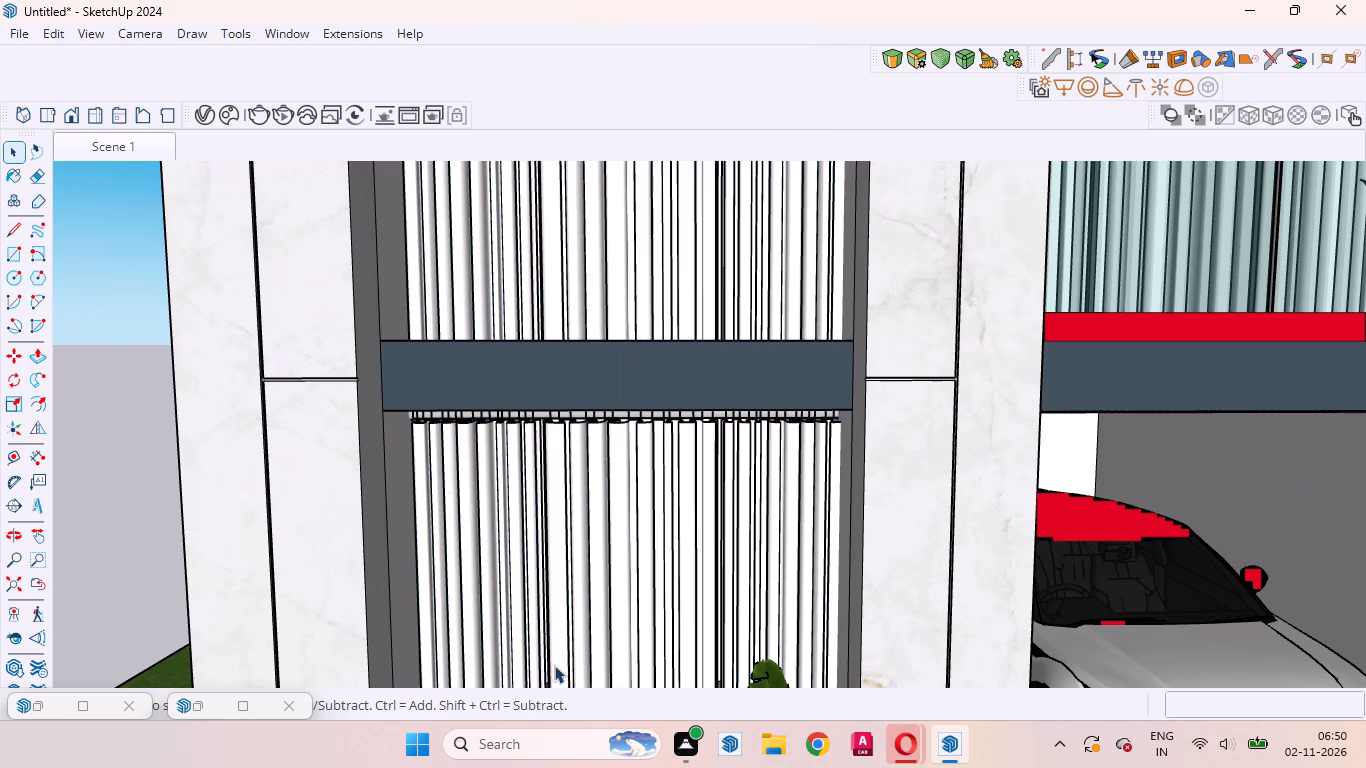
Hide the sliding glass door component in front of the curtains on the first-floor balcony.
scroll(554, 665, down, 8)
scroll(625, 515, down, 9)
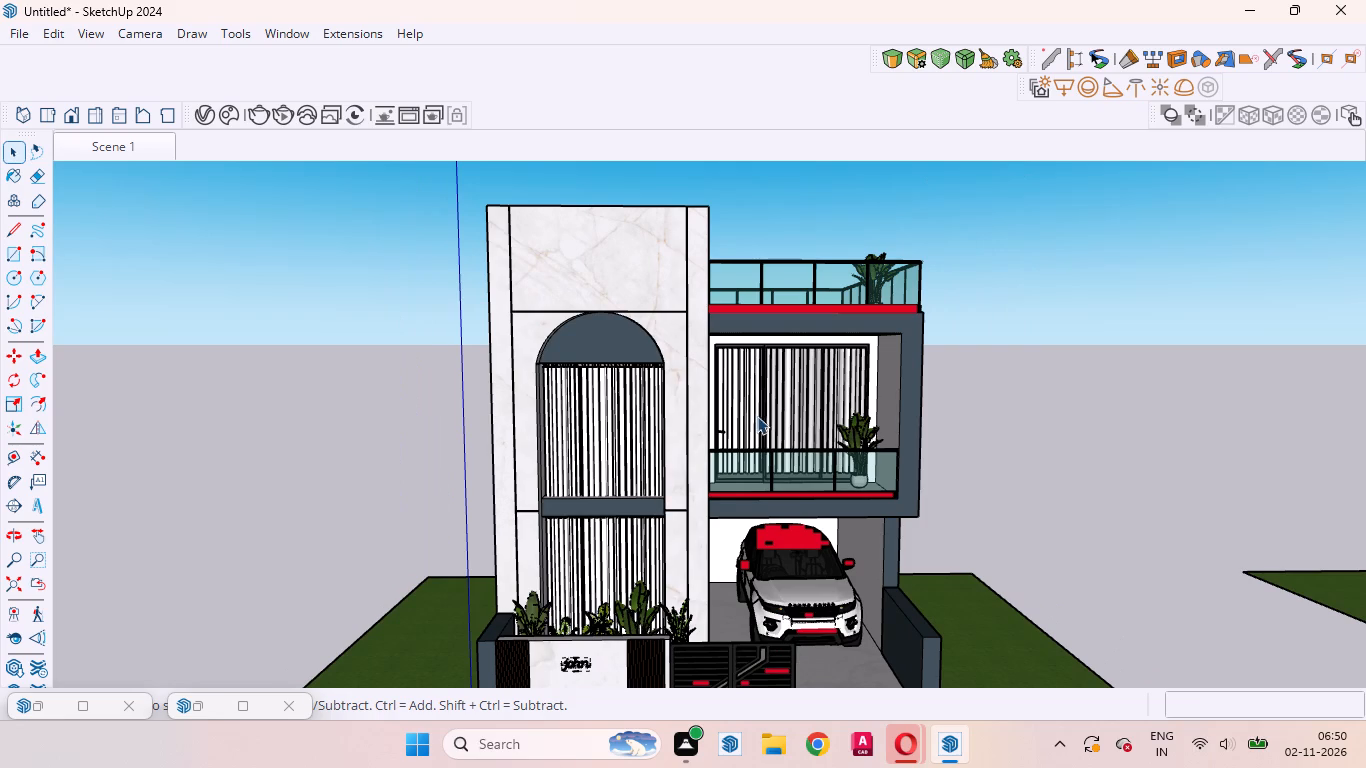
click(762, 410)
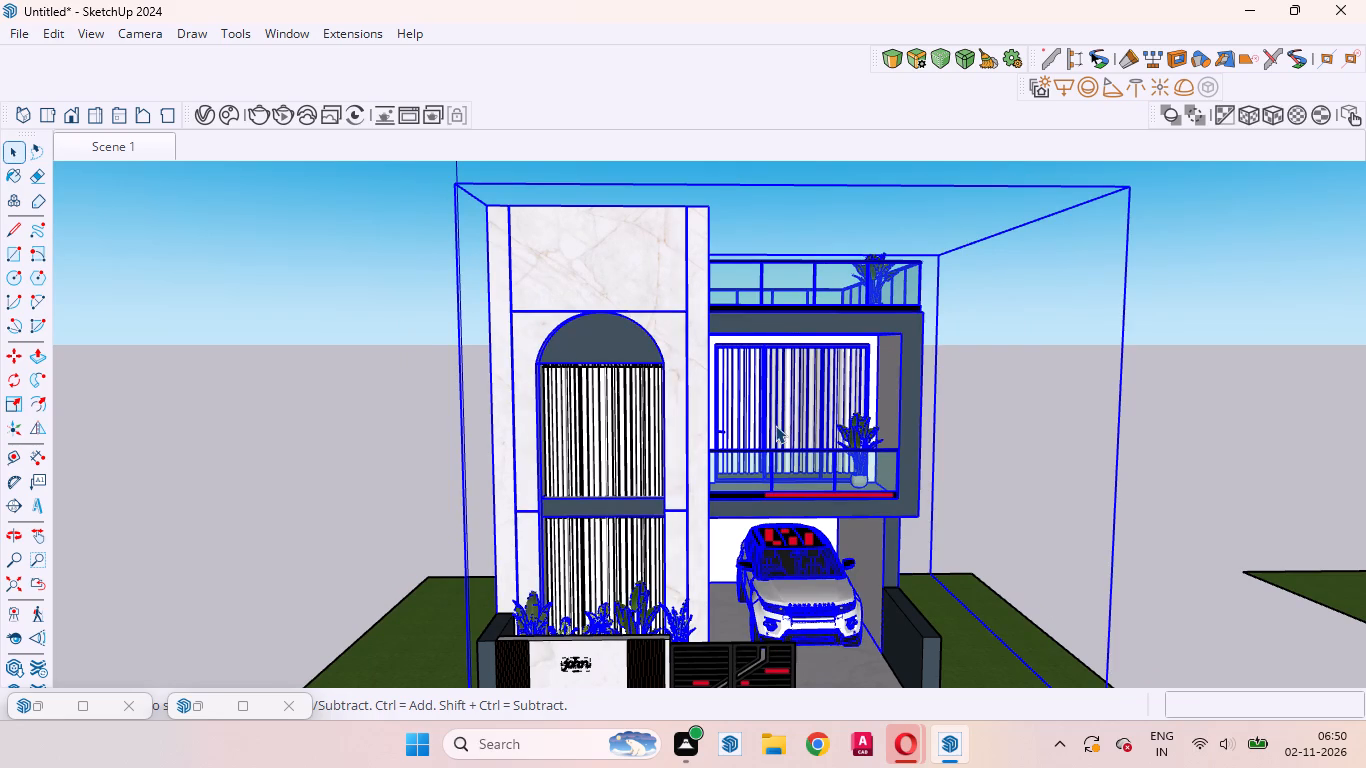
scroll(775, 425, up, 5)
click(777, 408)
double_click(777, 408)
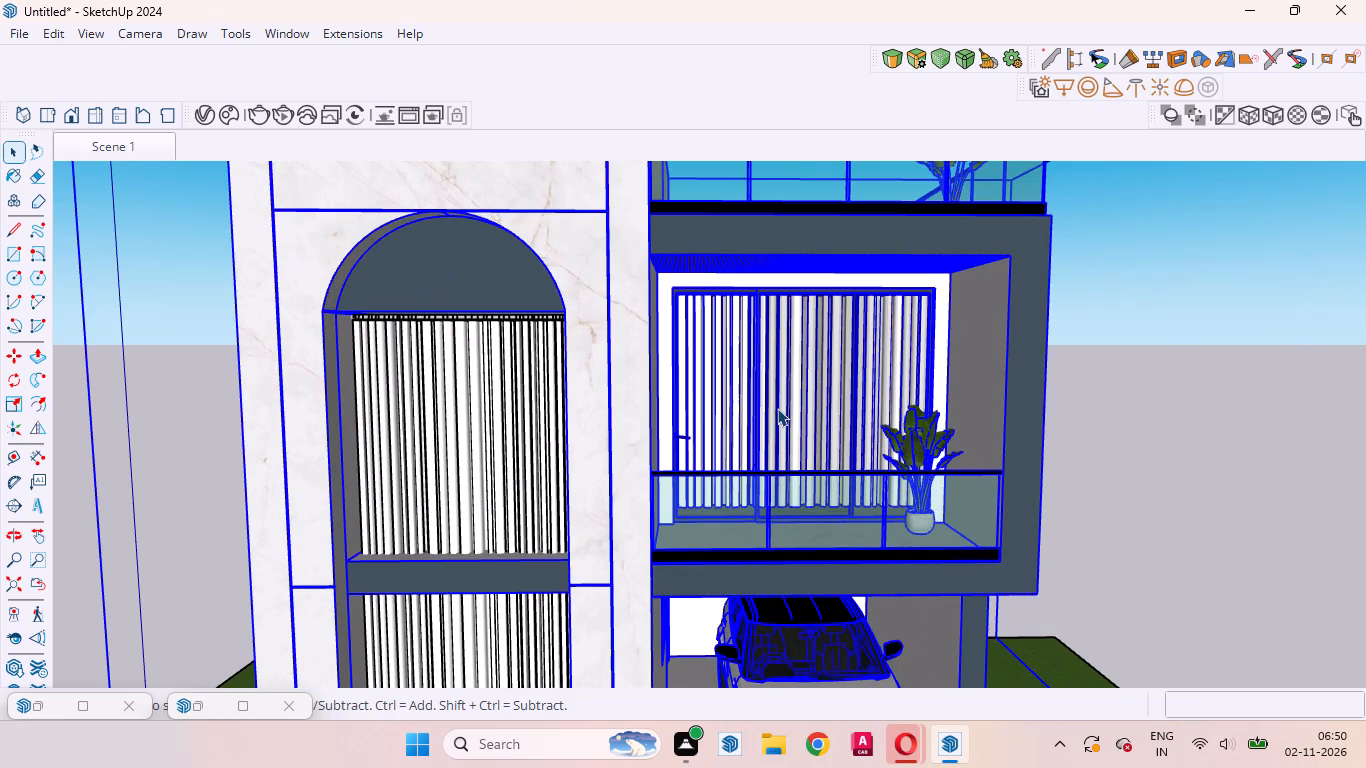
double_click(766, 404)
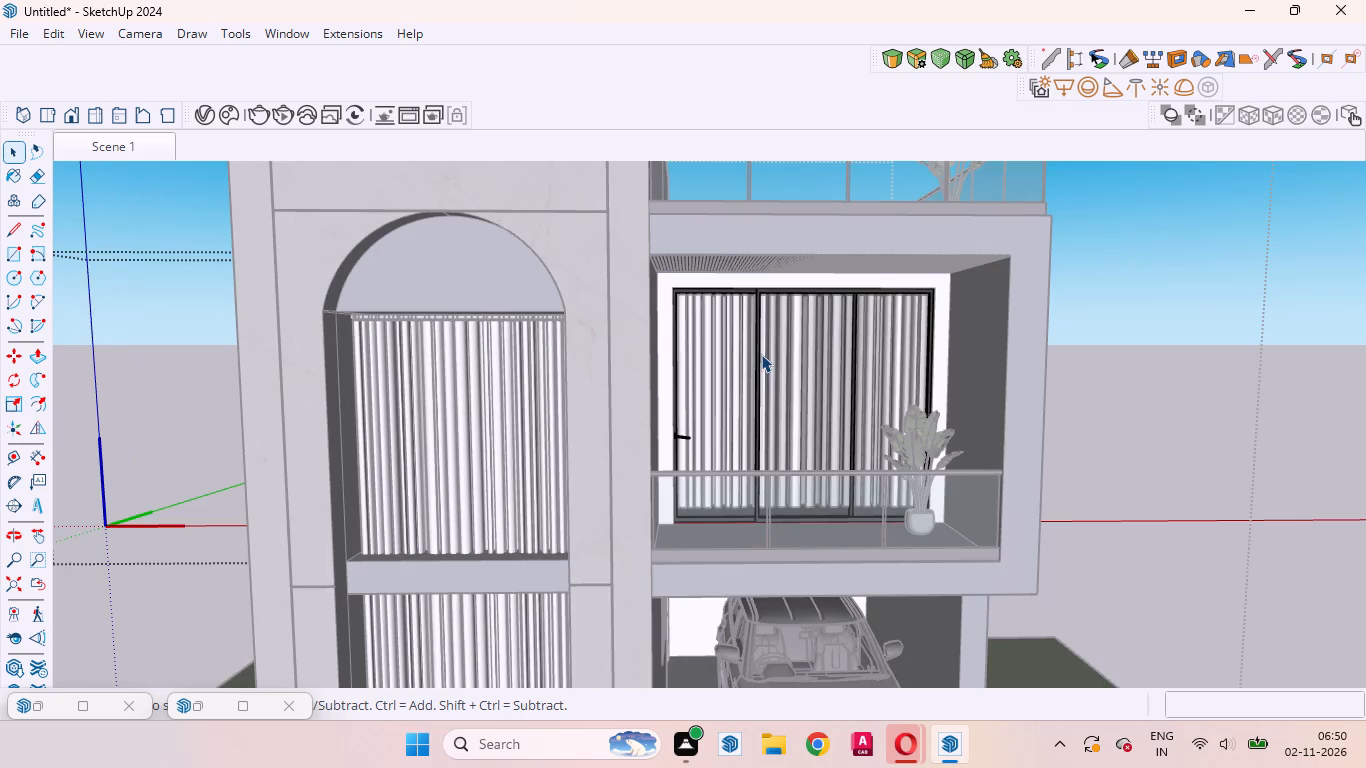
scroll(761, 354, up, 3)
click(759, 387)
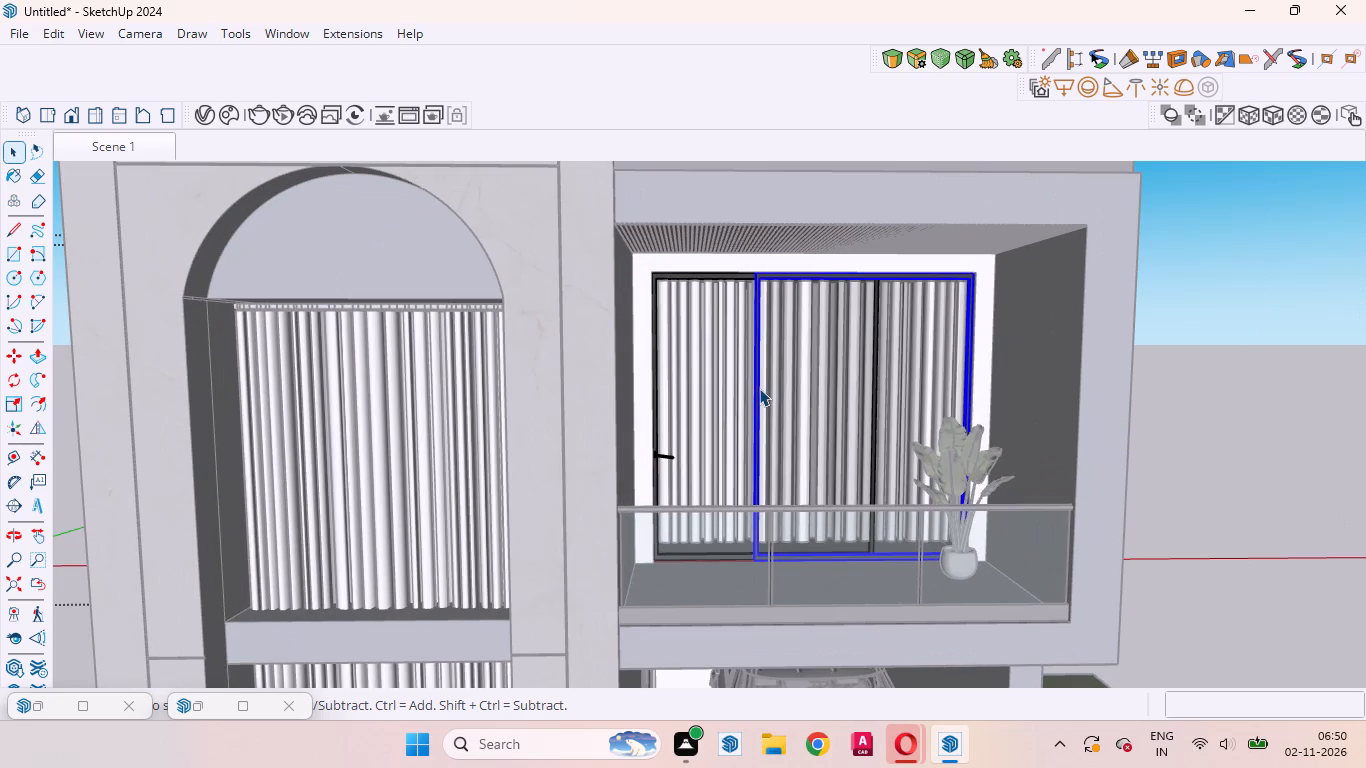
click(735, 379)
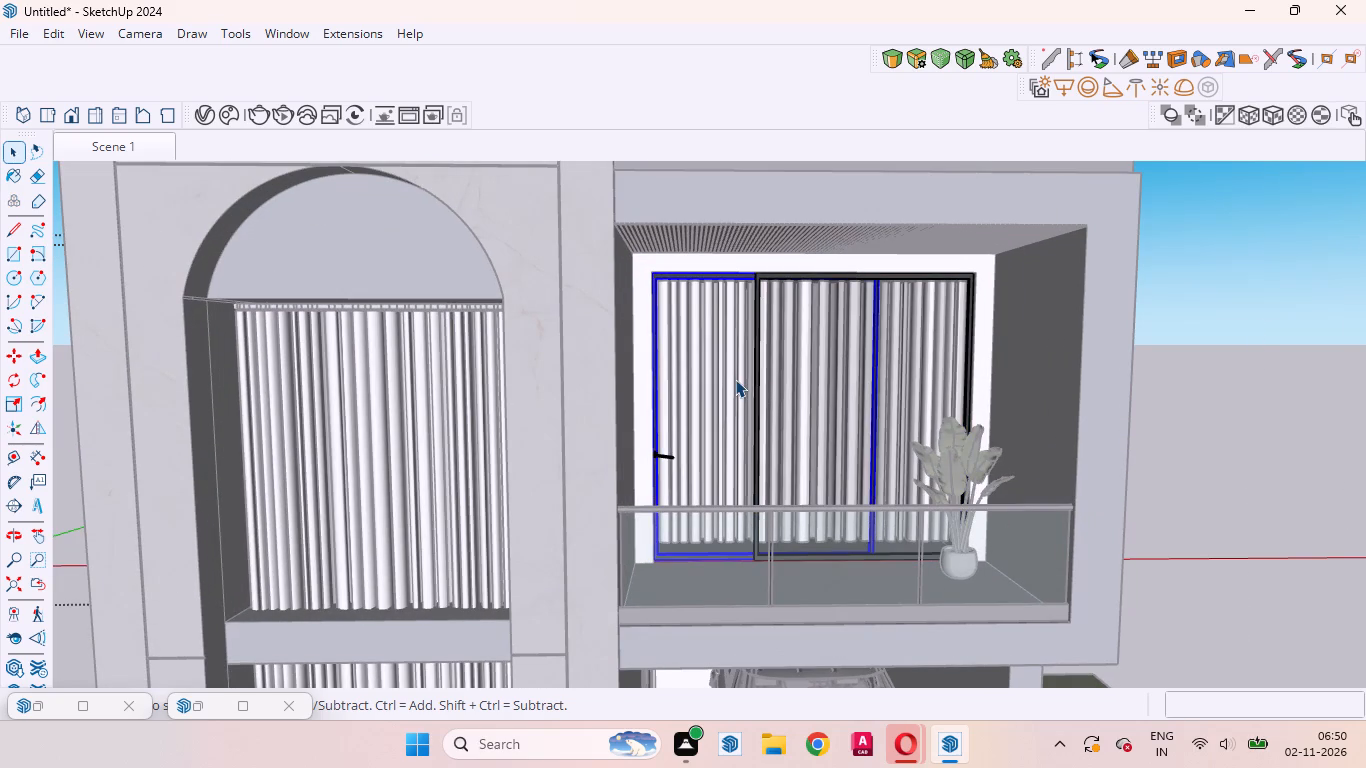
click(1244, 479)
click(825, 396)
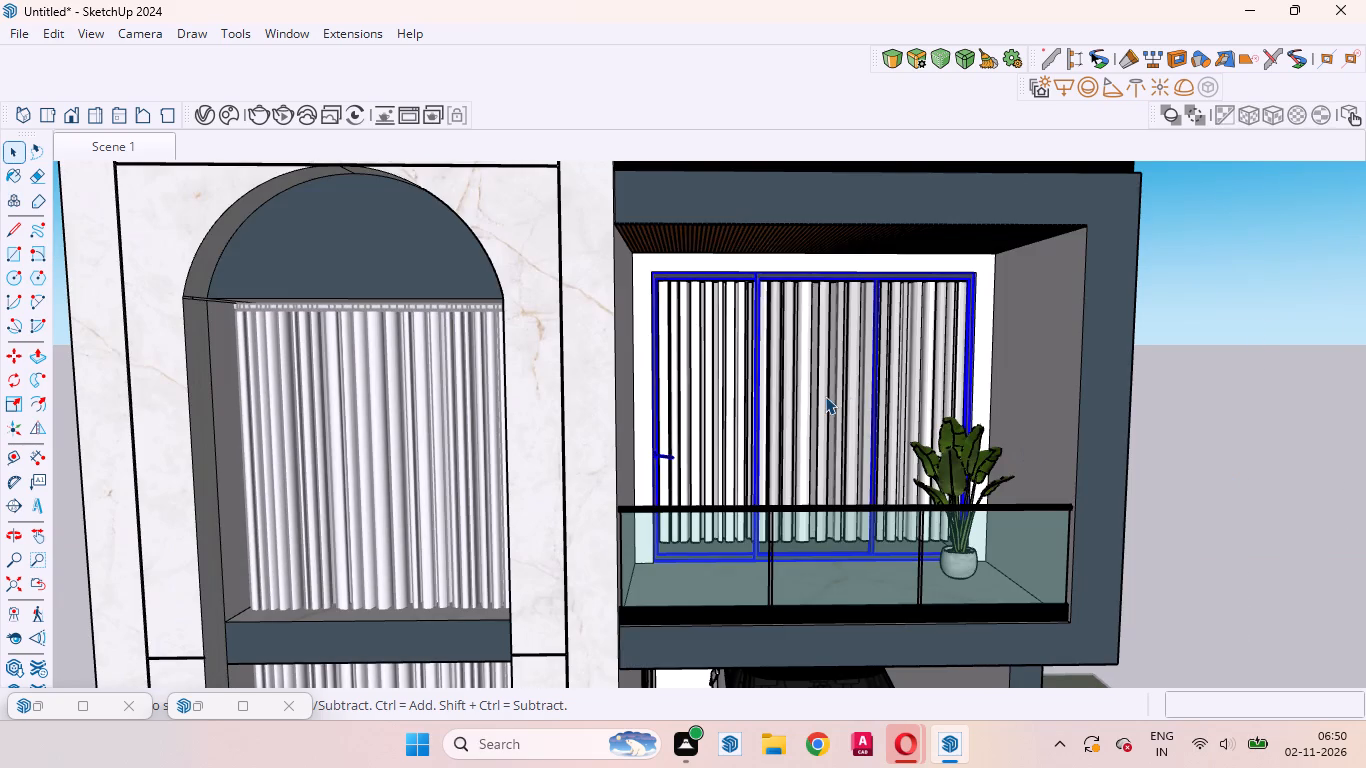
right_click(824, 394)
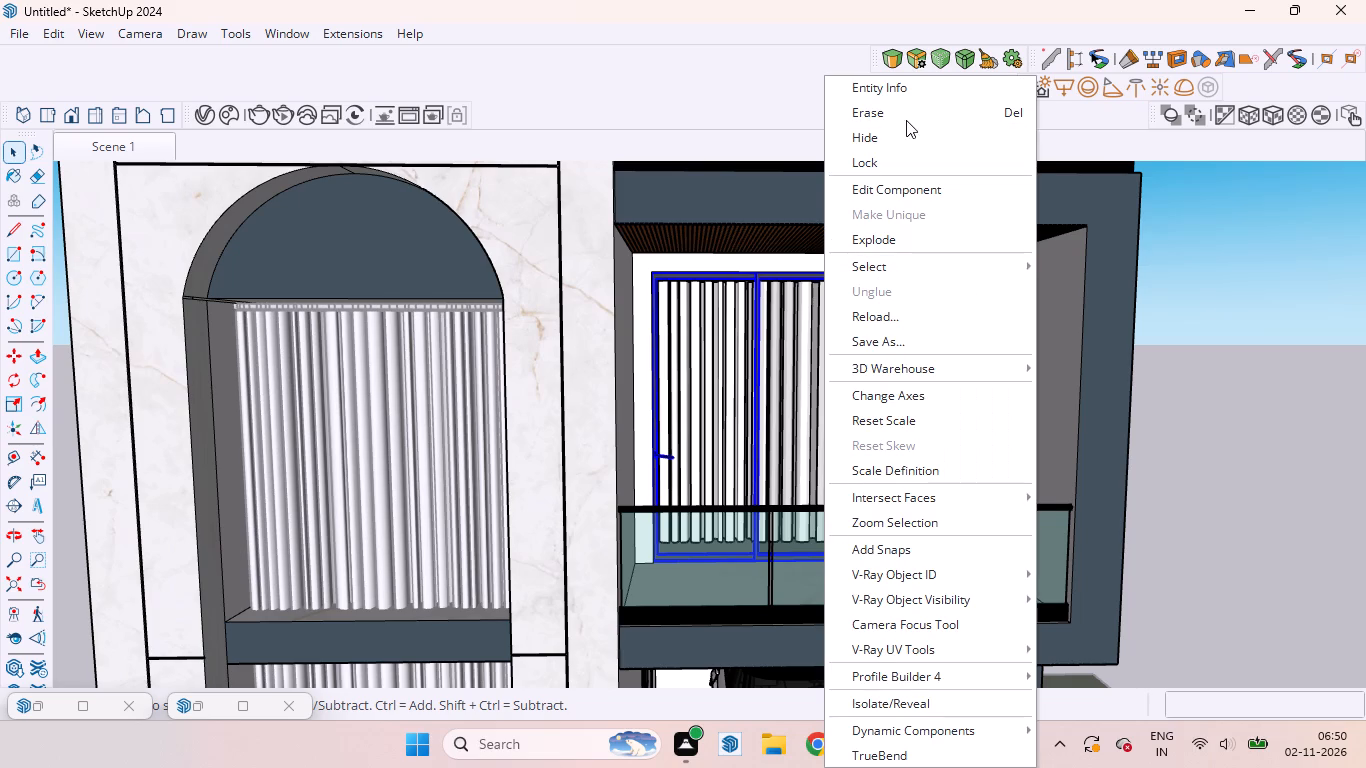
click(896, 138)
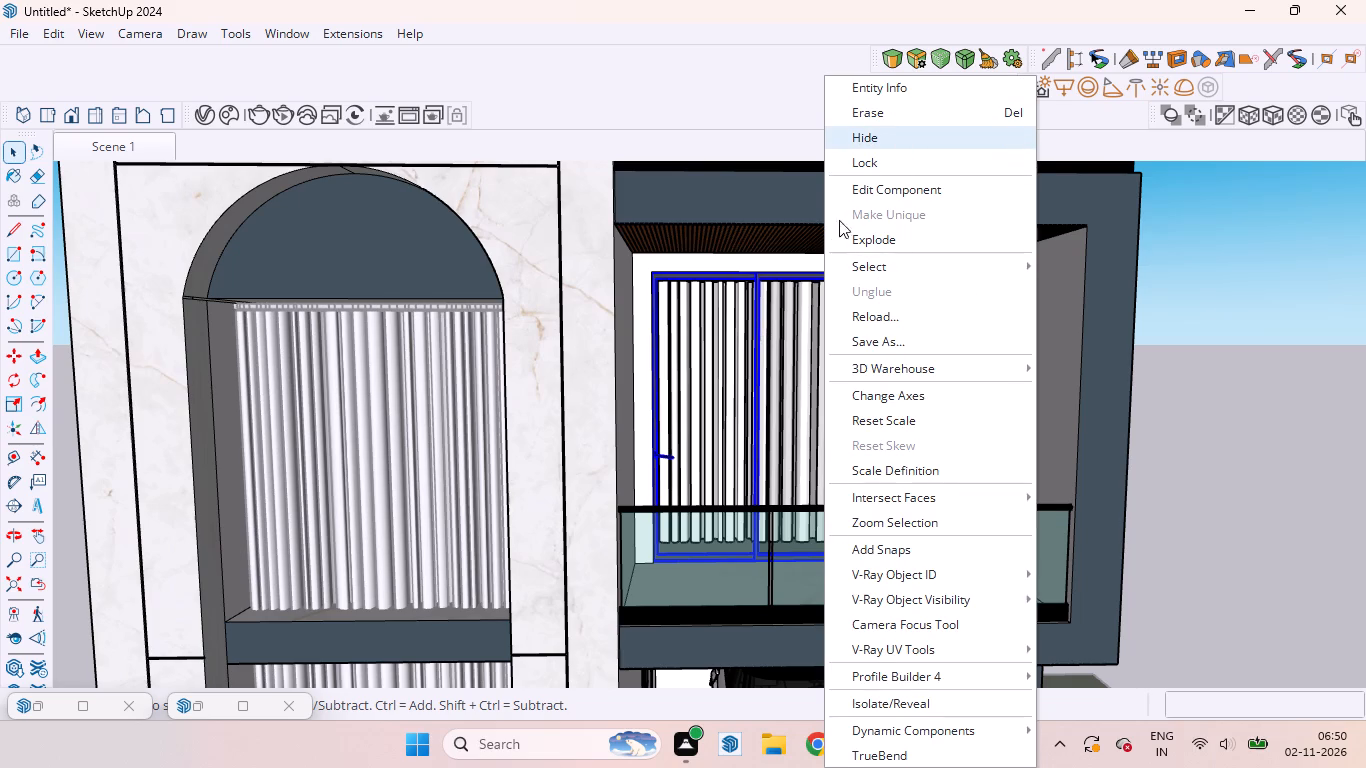
click(734, 359)
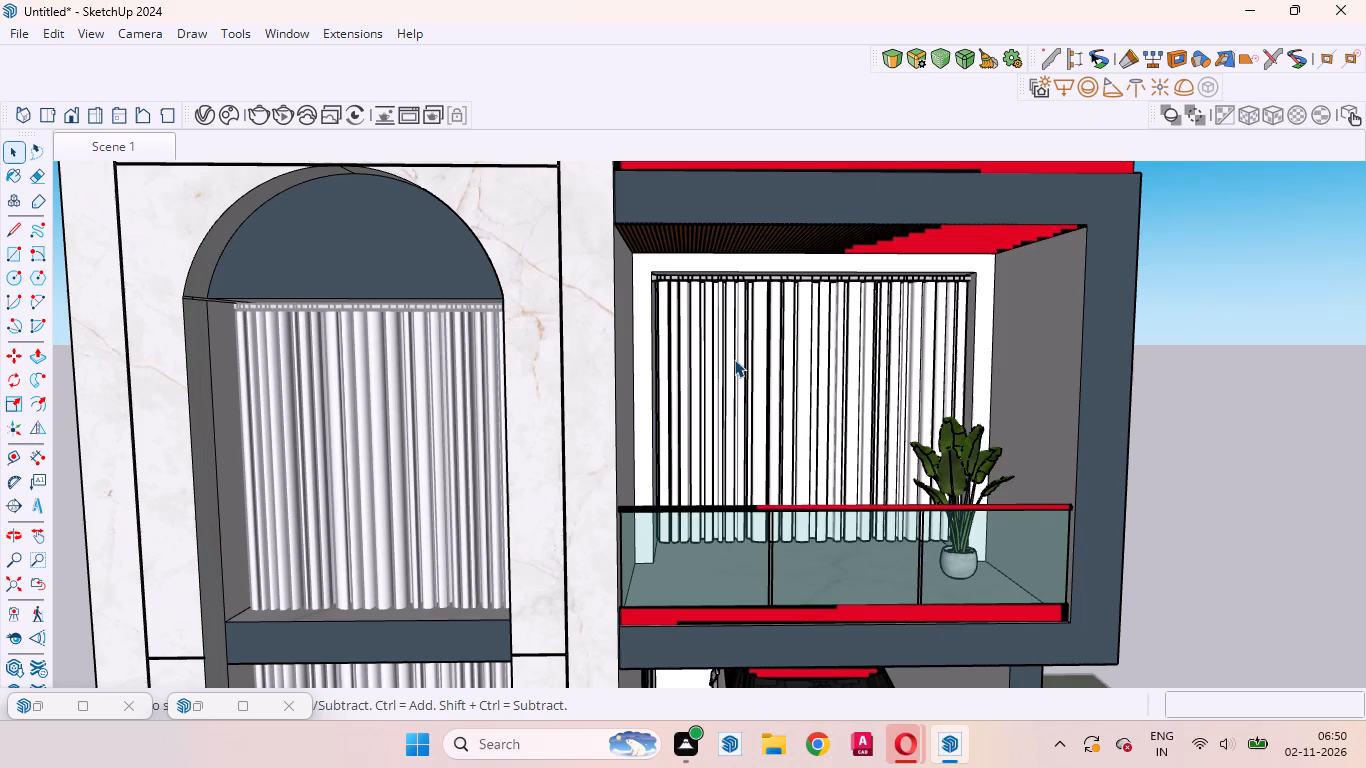
Select the house together with the arched upper-floor and ground-floor curtains on the marble tower.
scroll(837, 361, down, 8)
click(1066, 431)
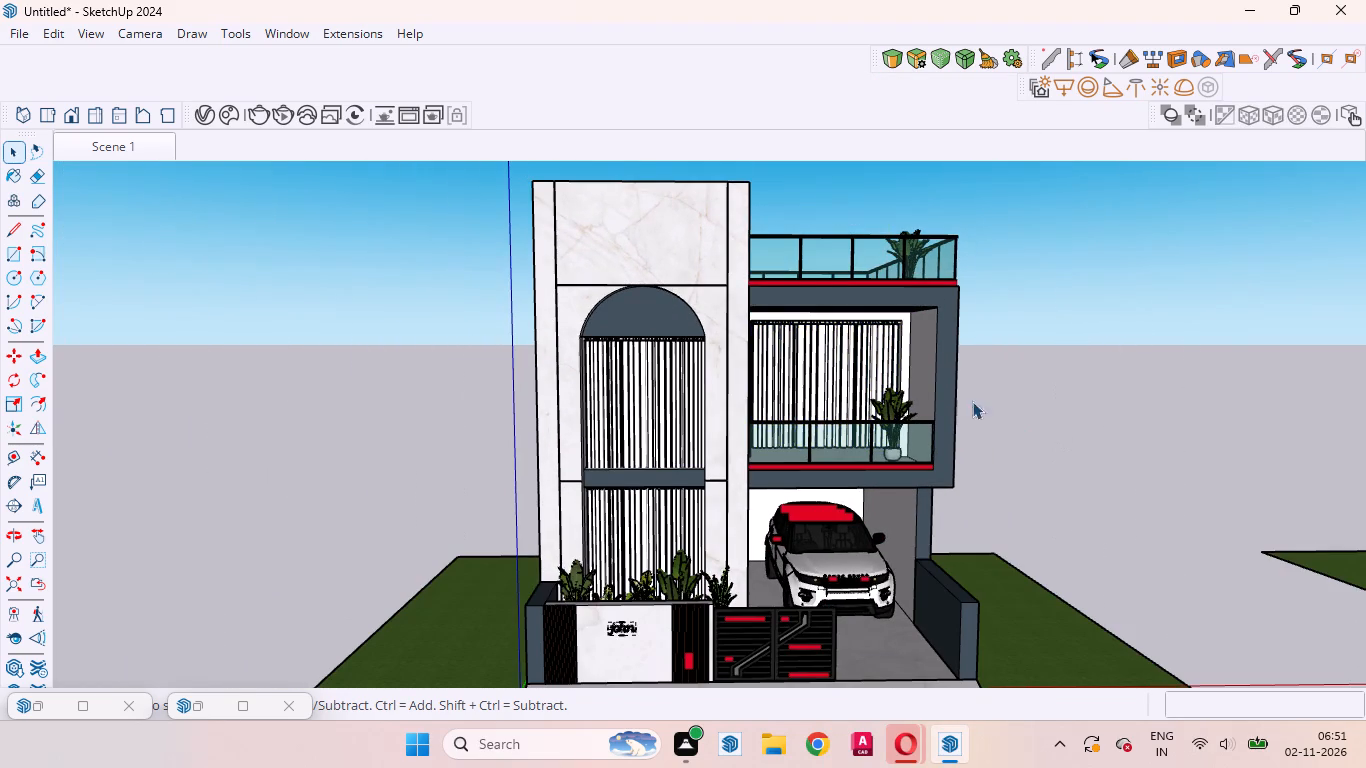
click(725, 275)
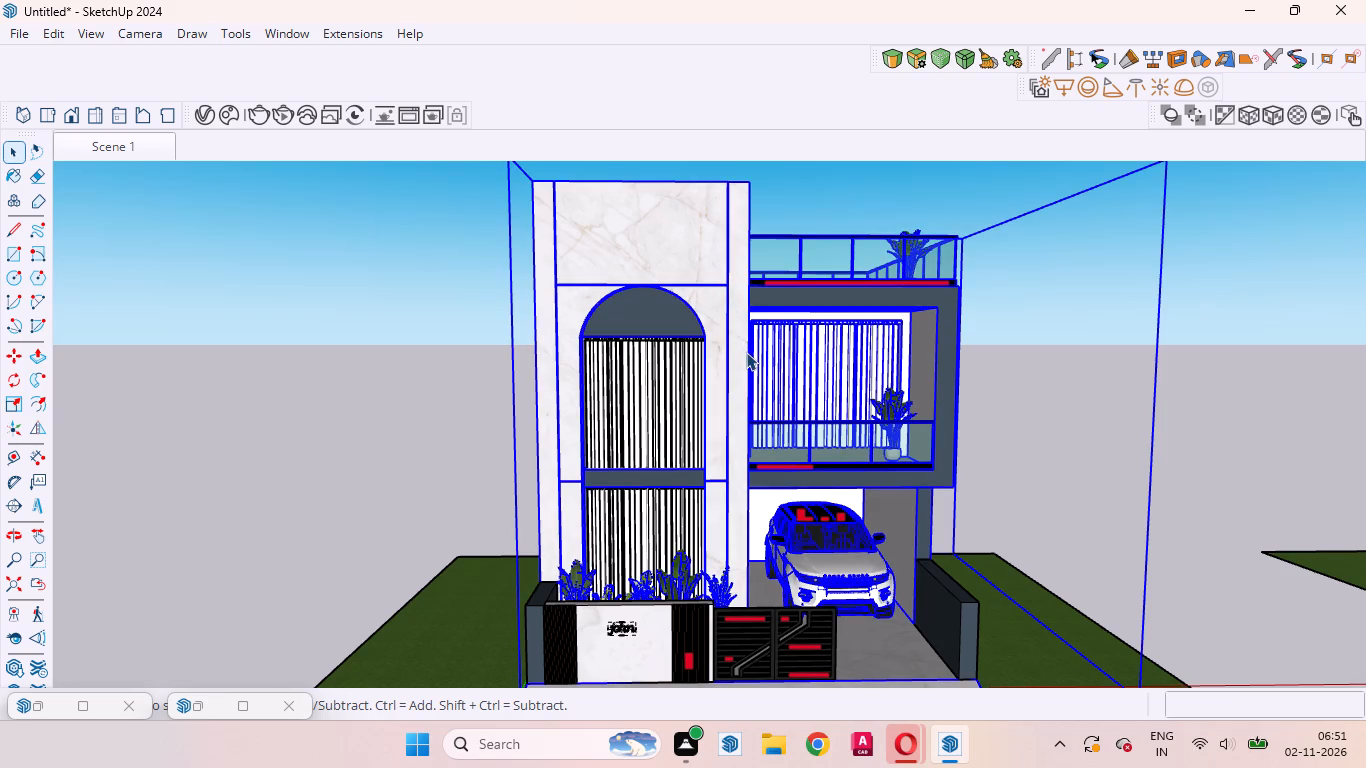
ctrl+scroll(901, 372, up, 7)
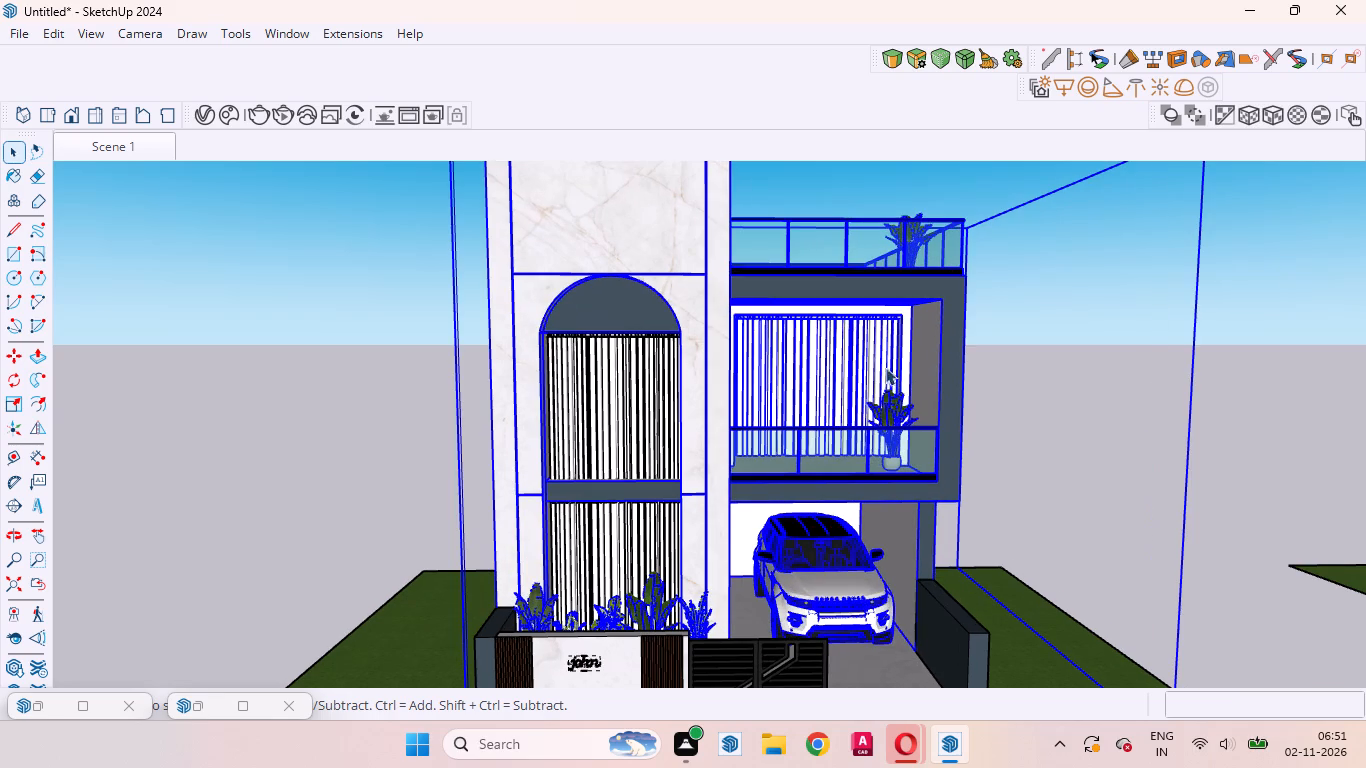
ctrl+scroll(885, 367, up, 13)
ctrl+click(819, 361)
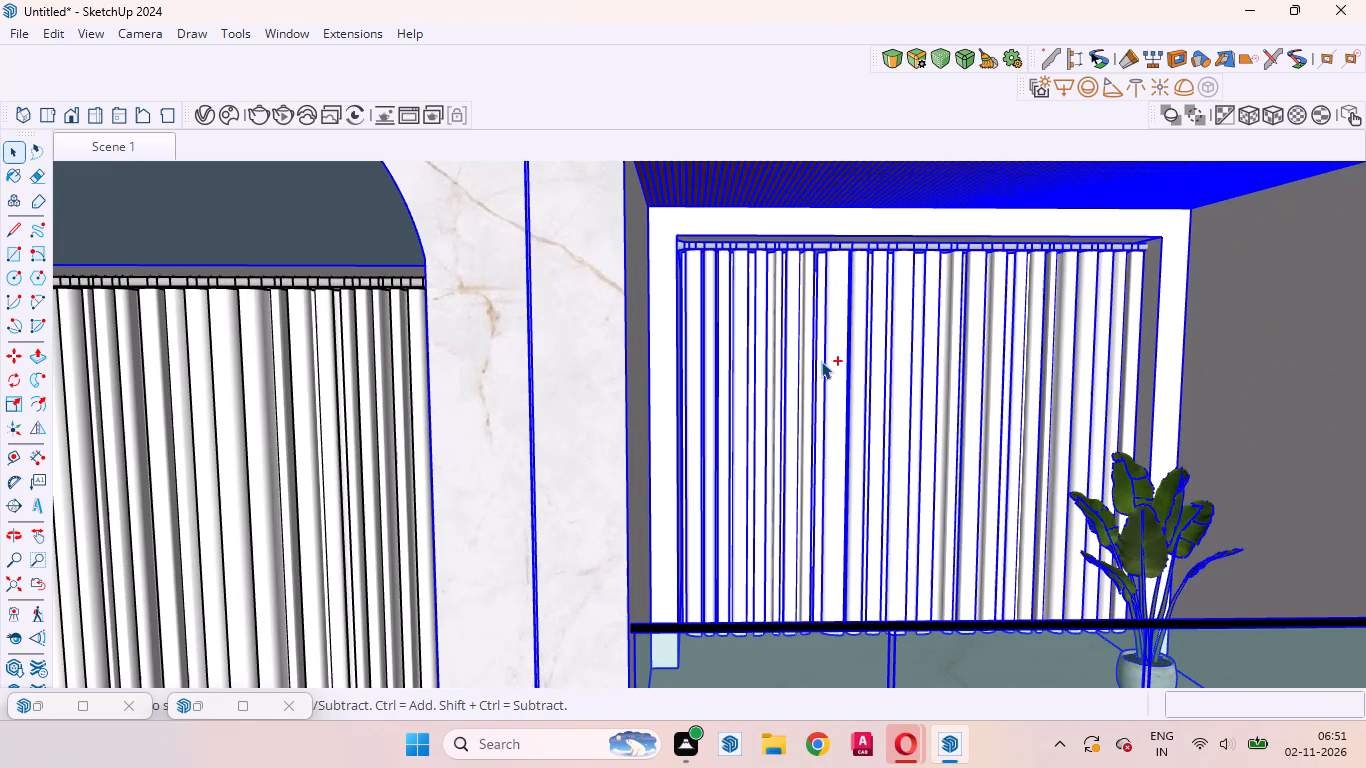
ctrl+scroll(936, 360, down, 8)
ctrl+scroll(1030, 463, down, 4)
ctrl+click(694, 437)
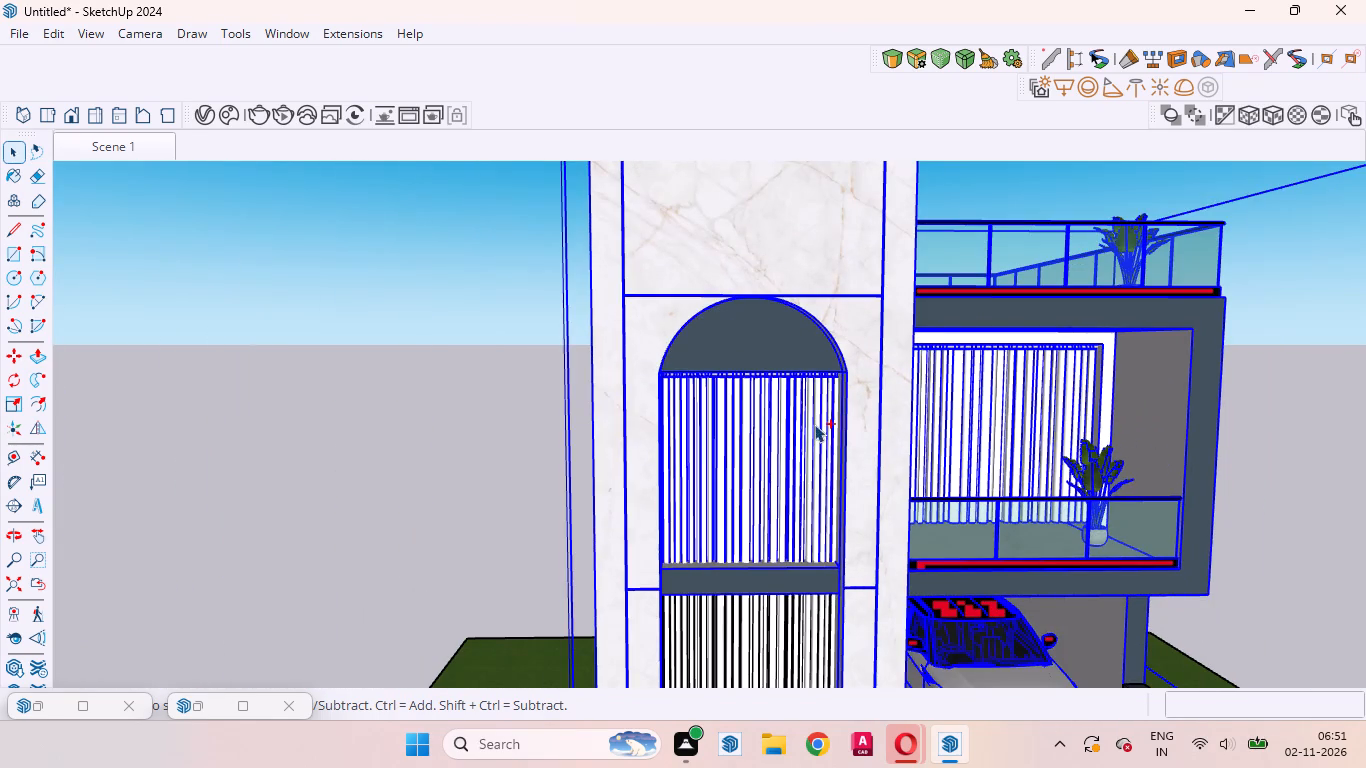
ctrl+scroll(814, 424, down, 9)
ctrl+scroll(783, 519, up, 8)
ctrl+click(792, 516)
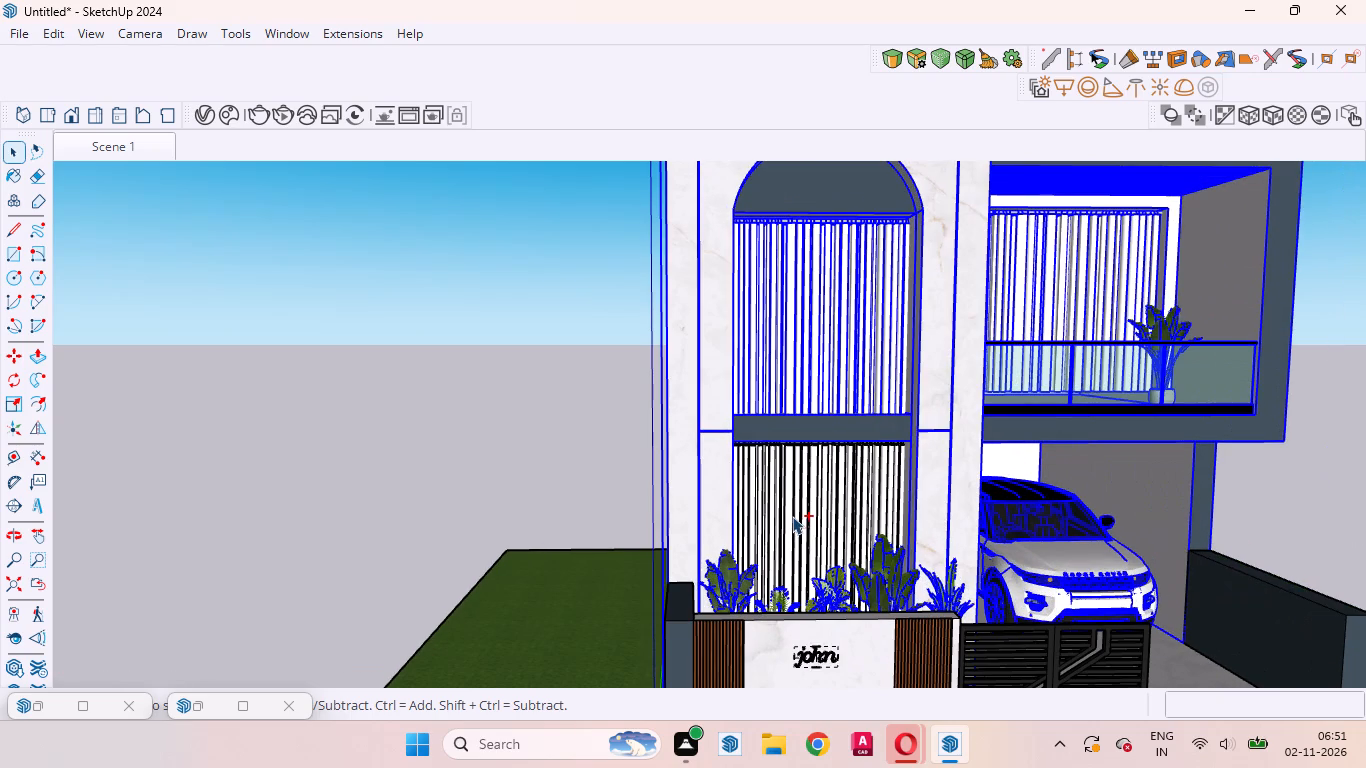
Unhide the balcony's sliding glass door and all remaining hidden window frames of the marble tower.
ctrl+click(58, 29)
click(49, 43)
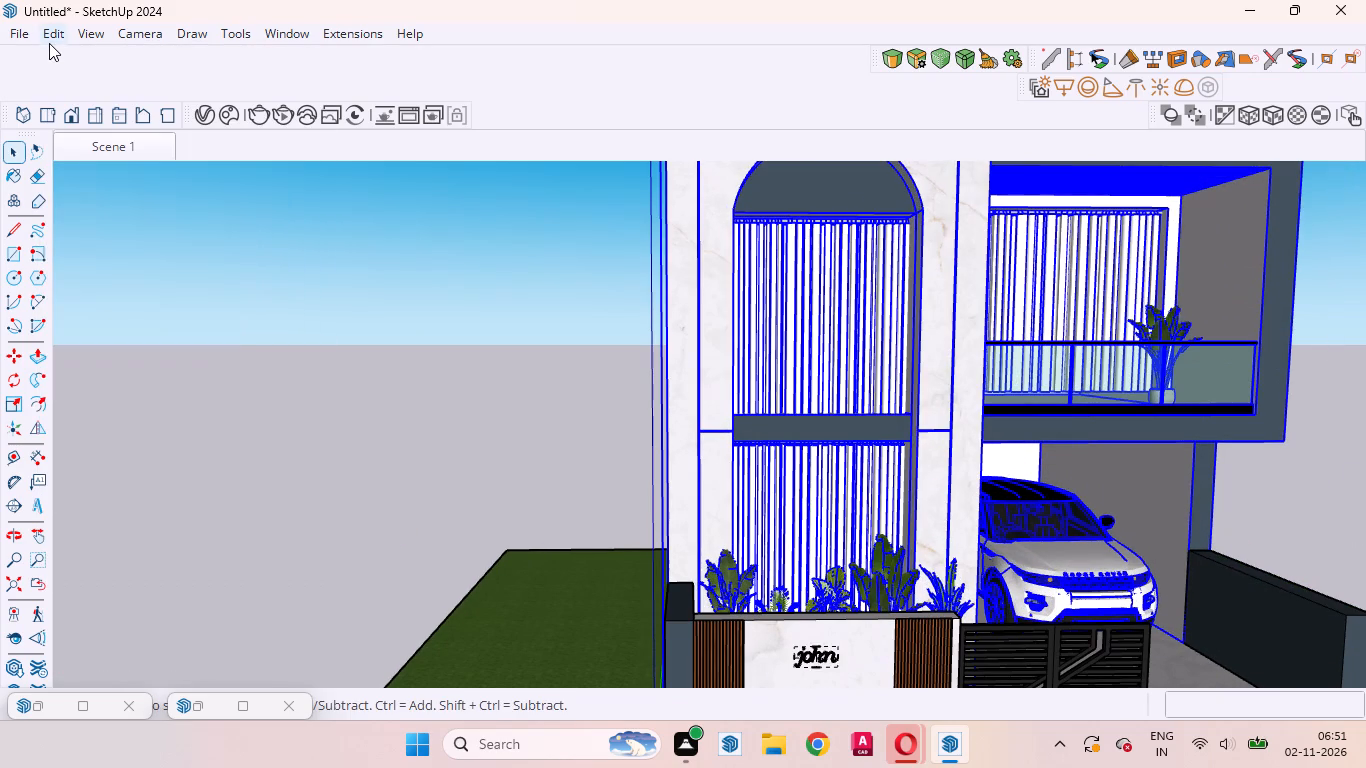
click(50, 43)
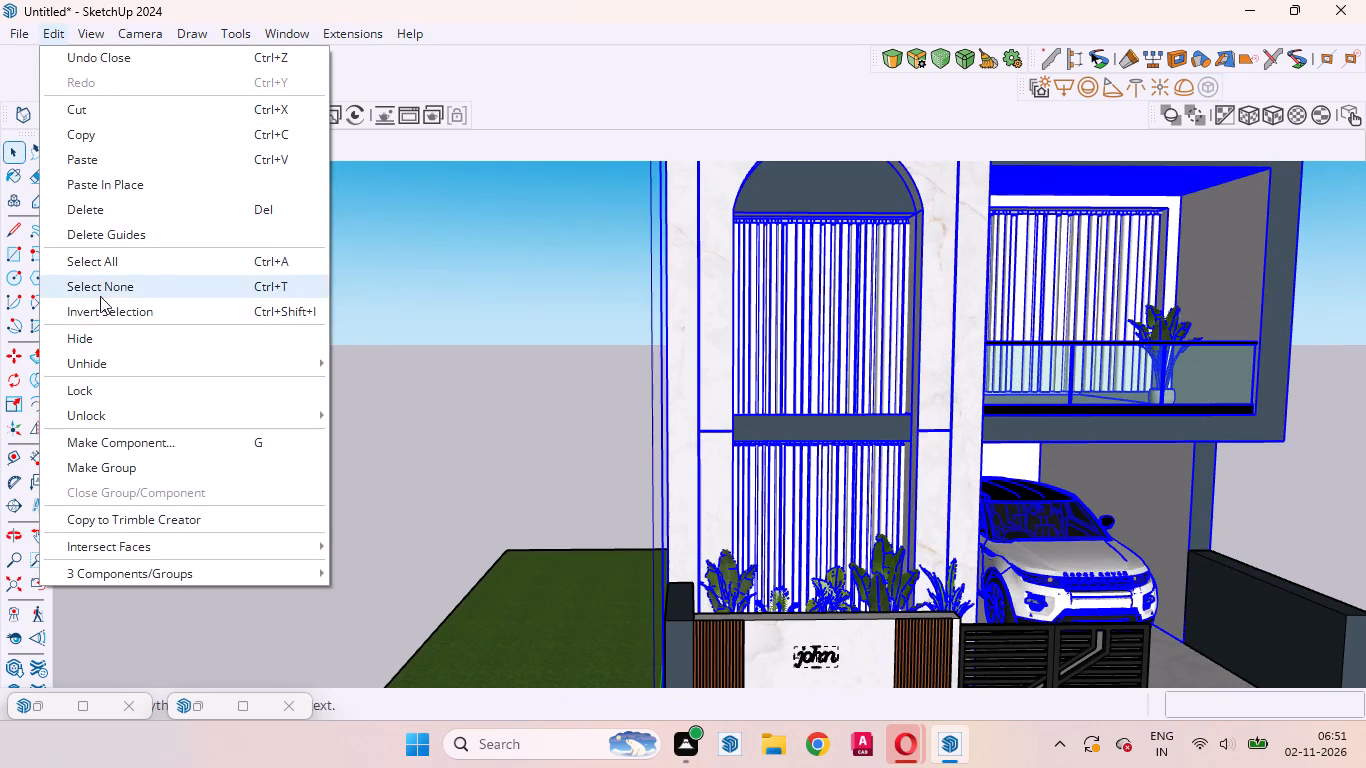
click(115, 356)
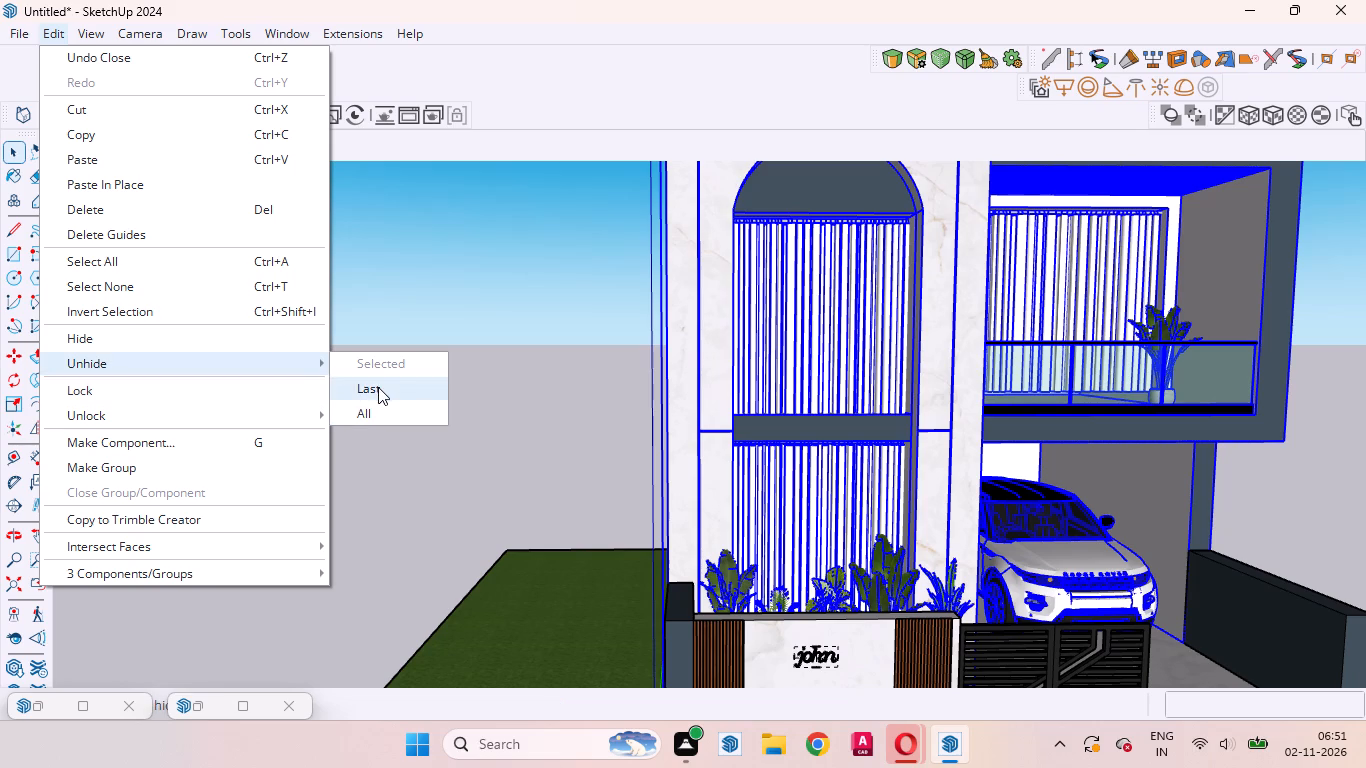
click(377, 386)
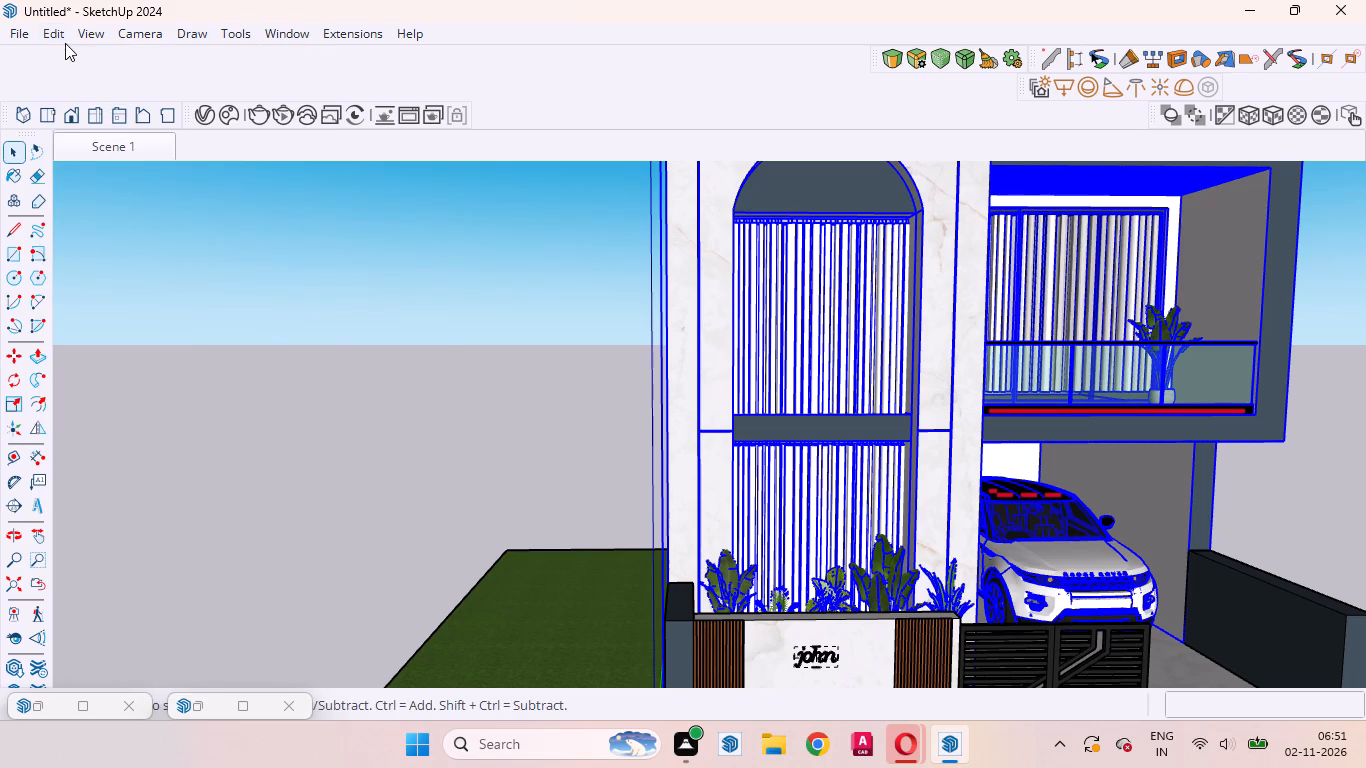
click(62, 36)
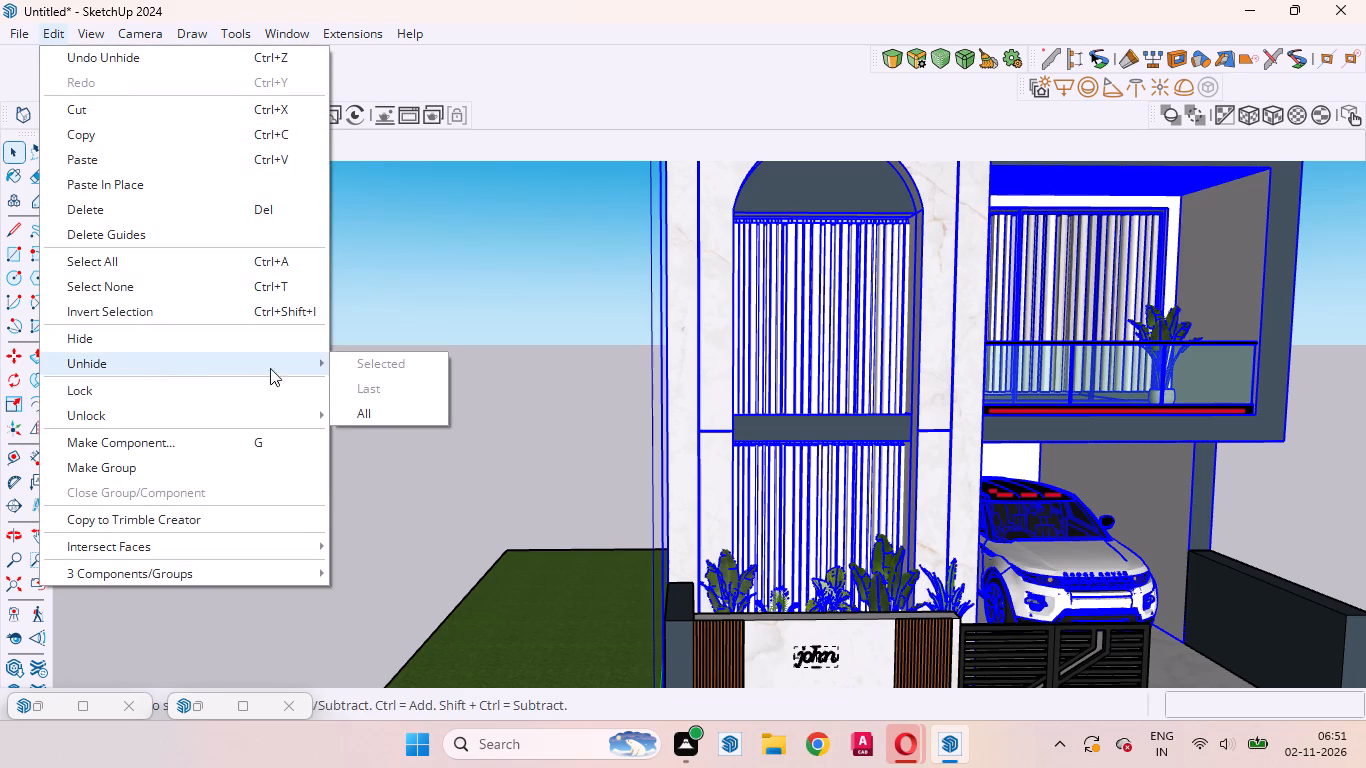
click(362, 418)
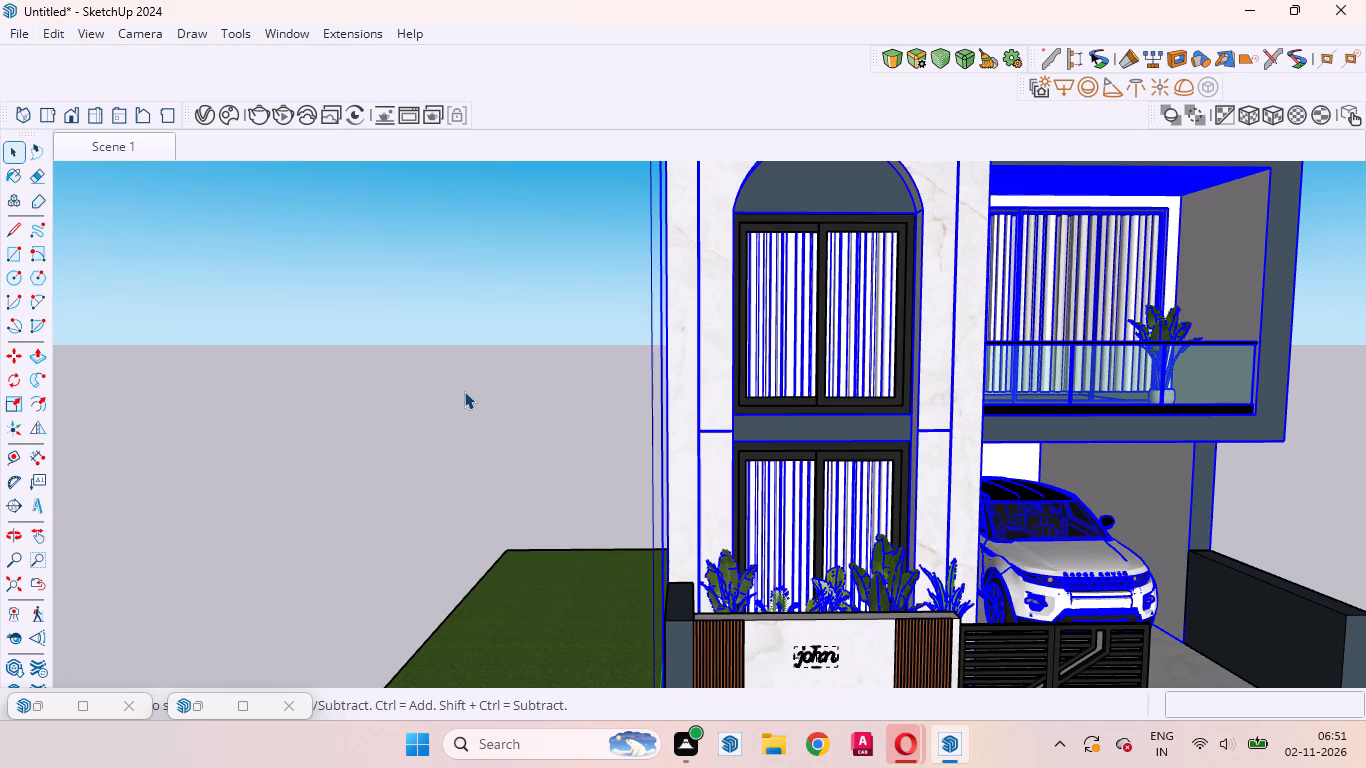
Add the tower's upper-floor and ground-floor window frames to the selected house and curtains, and make everything selected one group.
ctrl+scroll(793, 256, up, 4)
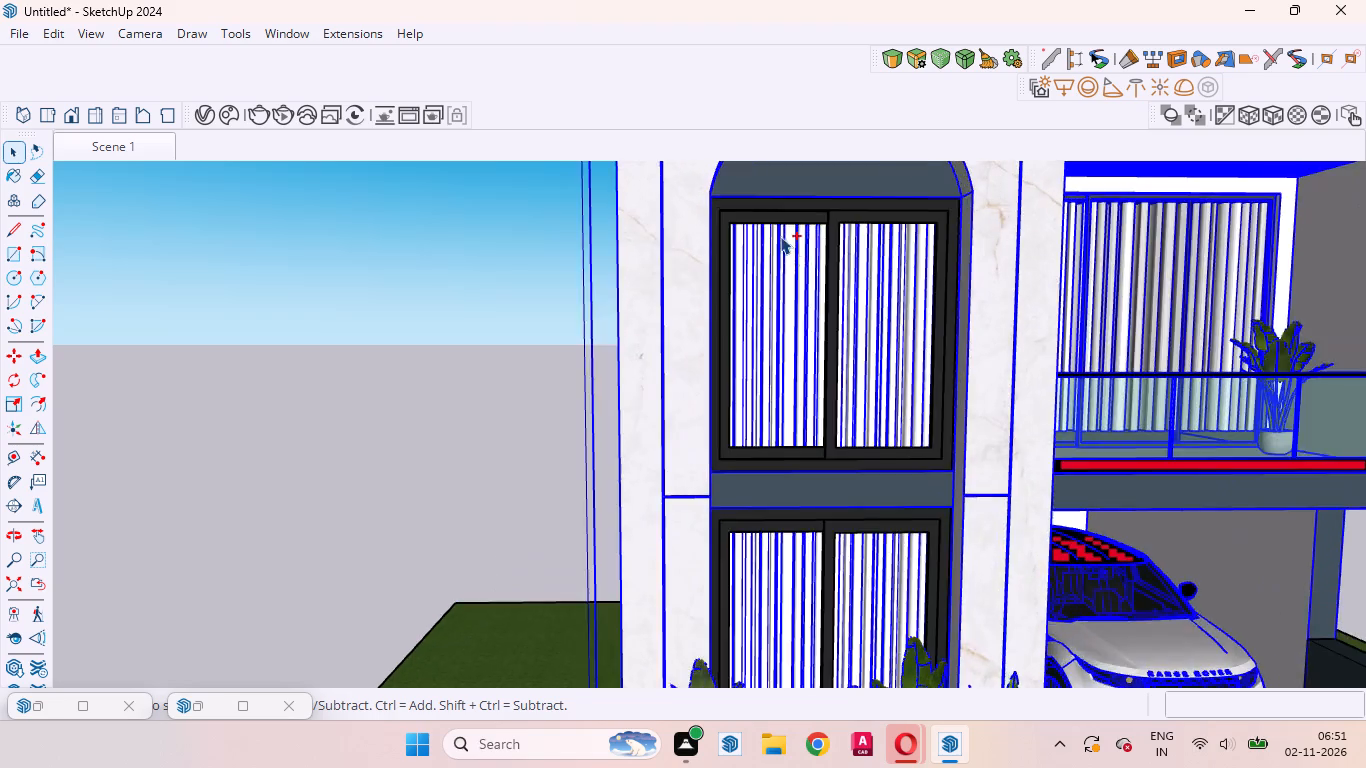
ctrl+scroll(780, 236, up, 6)
ctrl+click(717, 199)
ctrl+scroll(692, 343, down, 12)
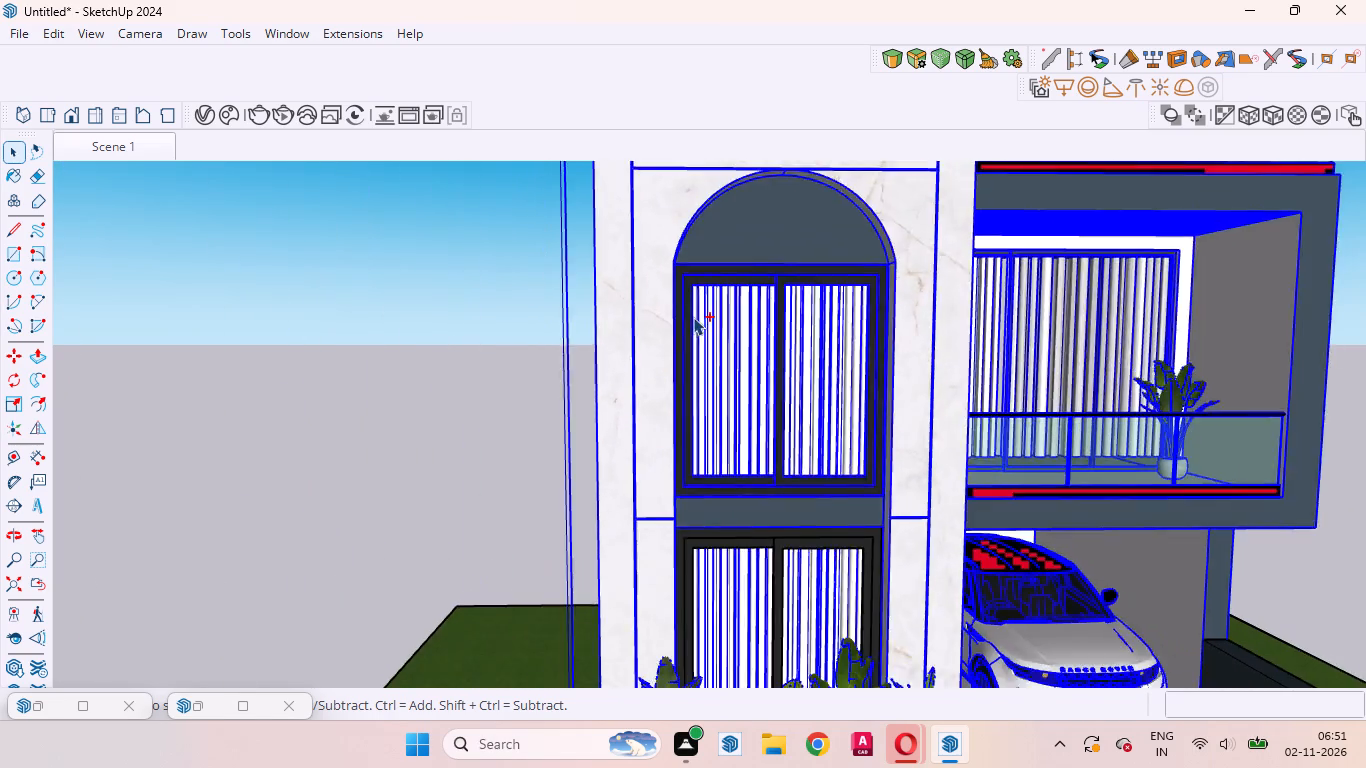
ctrl+scroll(693, 317, down, 1)
ctrl+scroll(760, 458, up, 12)
ctrl+click(740, 485)
ctrl+scroll(472, 521, down, 2)
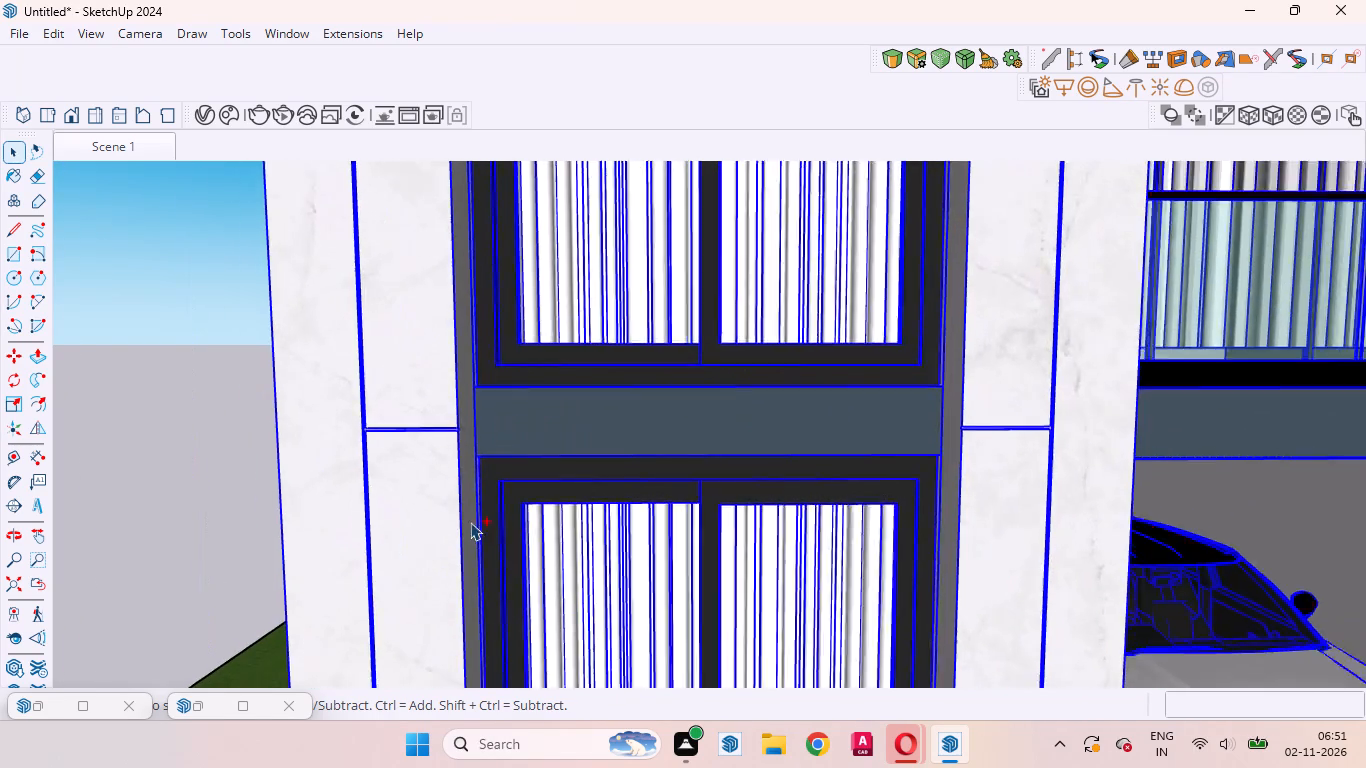
ctrl+scroll(470, 522, down, 8)
ctrl+scroll(921, 303, up, 9)
ctrl+scroll(731, 424, up, 2)
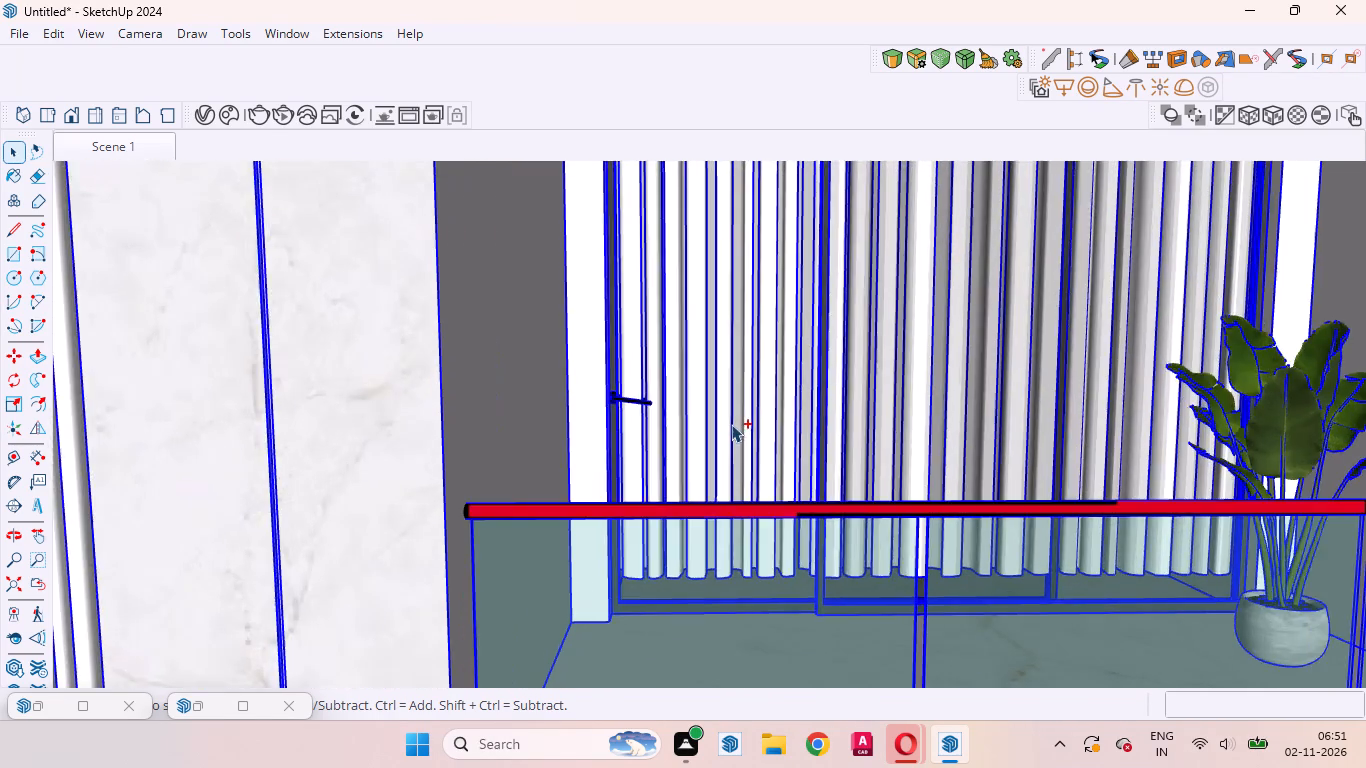
ctrl+scroll(731, 424, up, 2)
ctrl+right_click(734, 382)
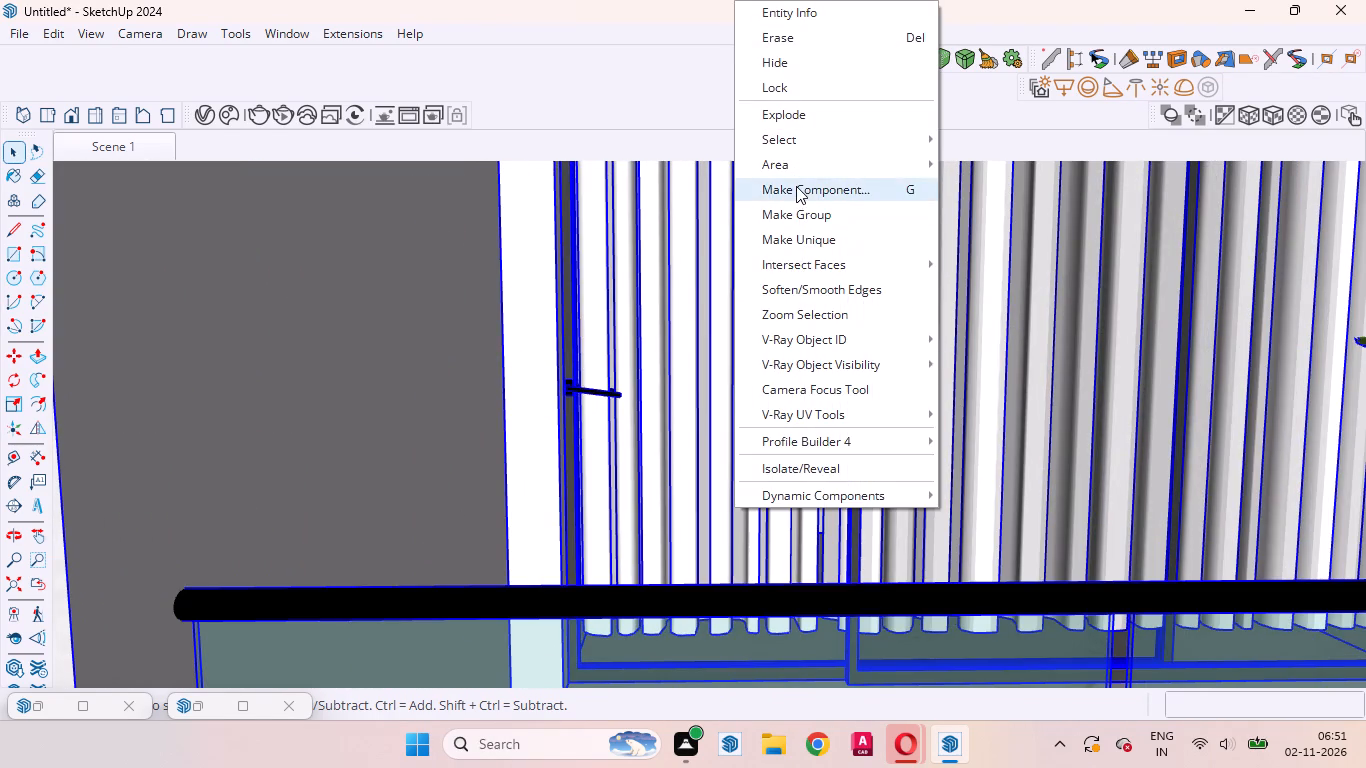
ctrl+click(794, 211)
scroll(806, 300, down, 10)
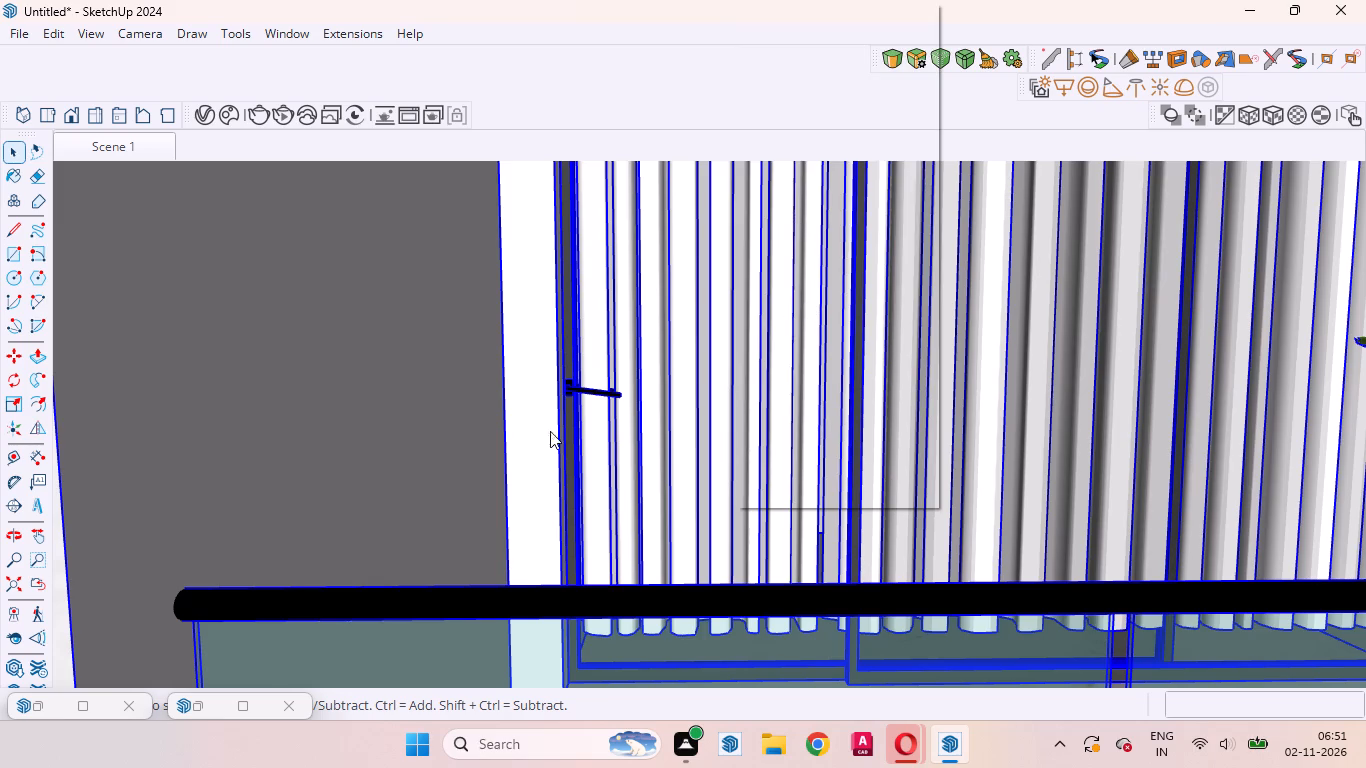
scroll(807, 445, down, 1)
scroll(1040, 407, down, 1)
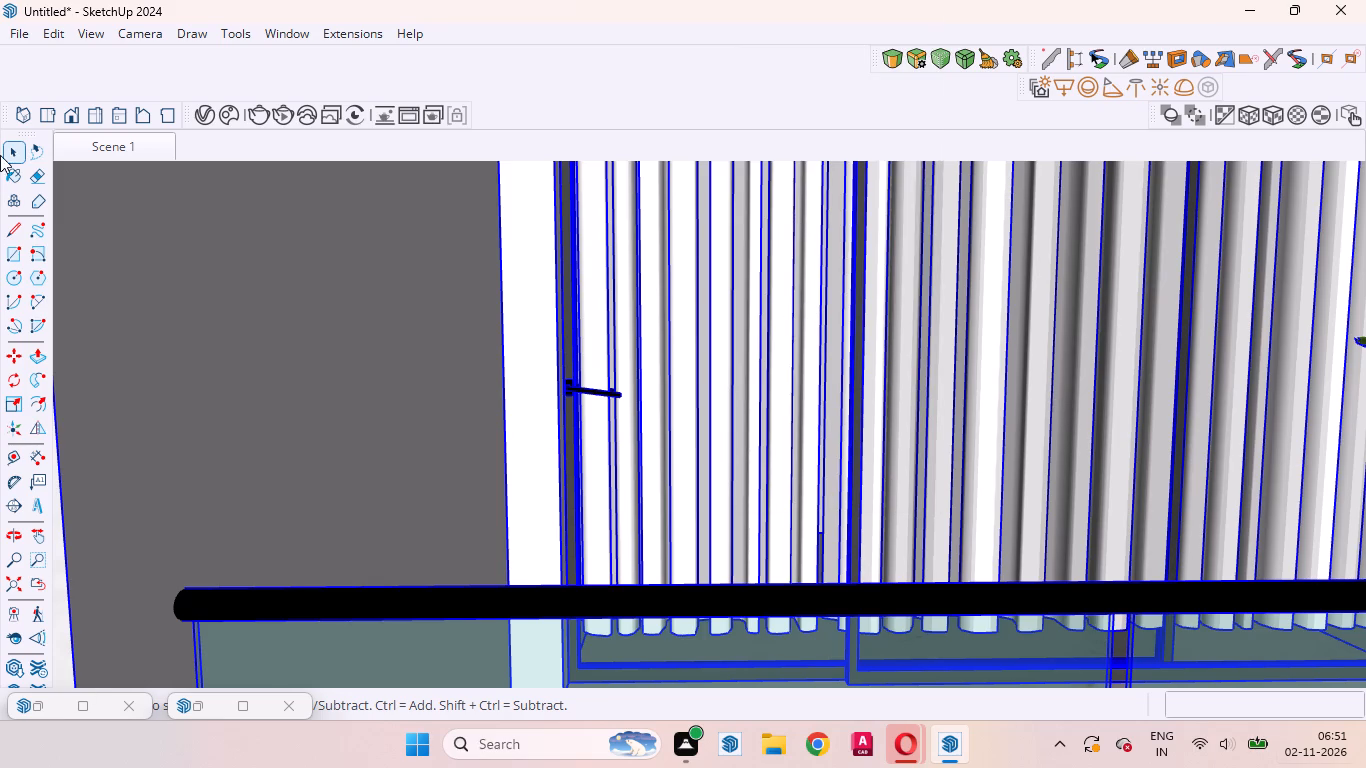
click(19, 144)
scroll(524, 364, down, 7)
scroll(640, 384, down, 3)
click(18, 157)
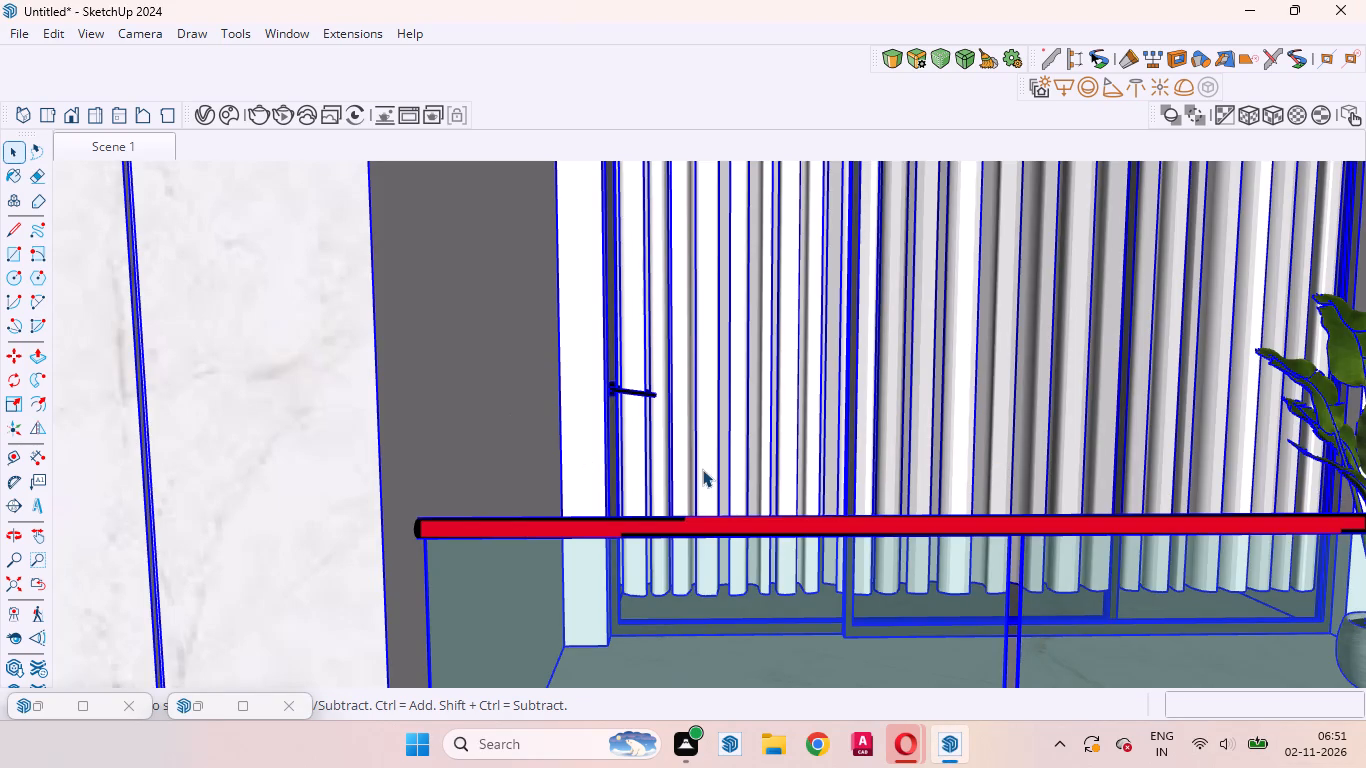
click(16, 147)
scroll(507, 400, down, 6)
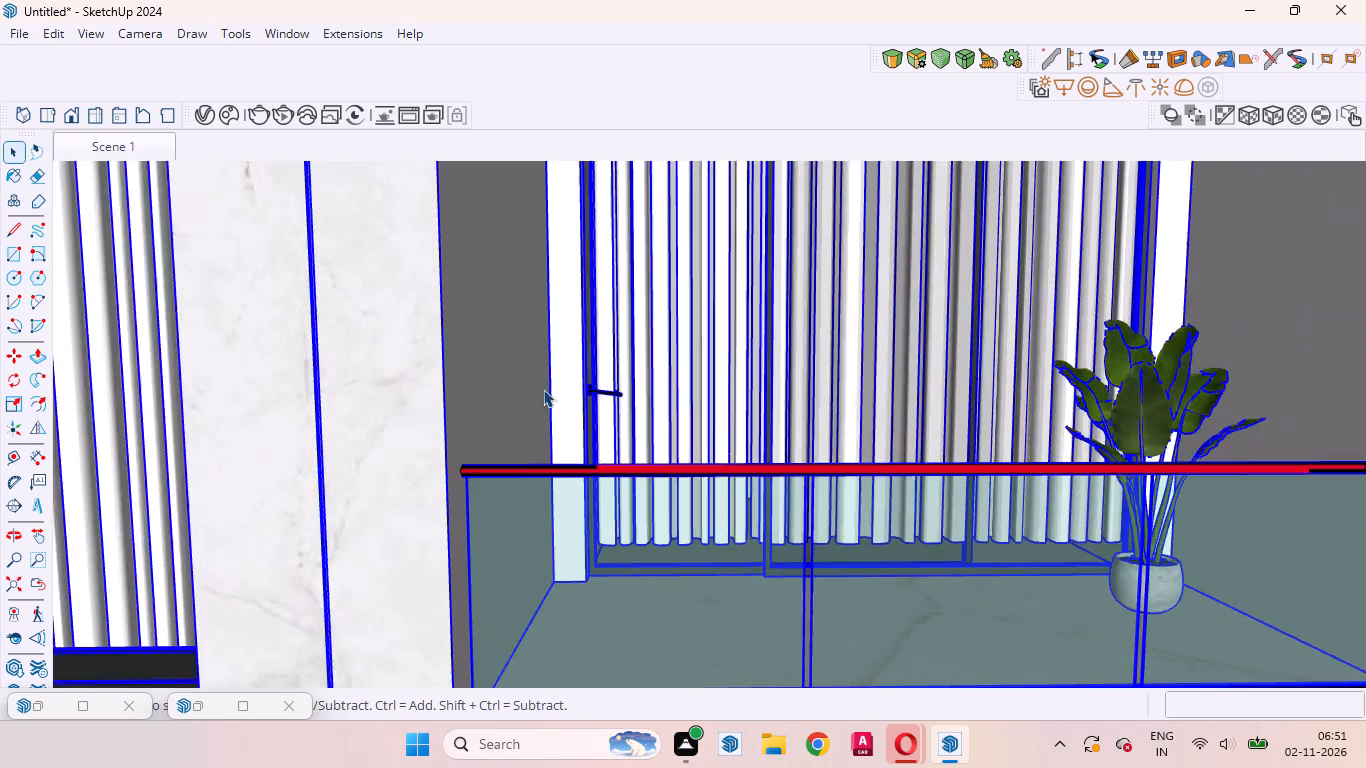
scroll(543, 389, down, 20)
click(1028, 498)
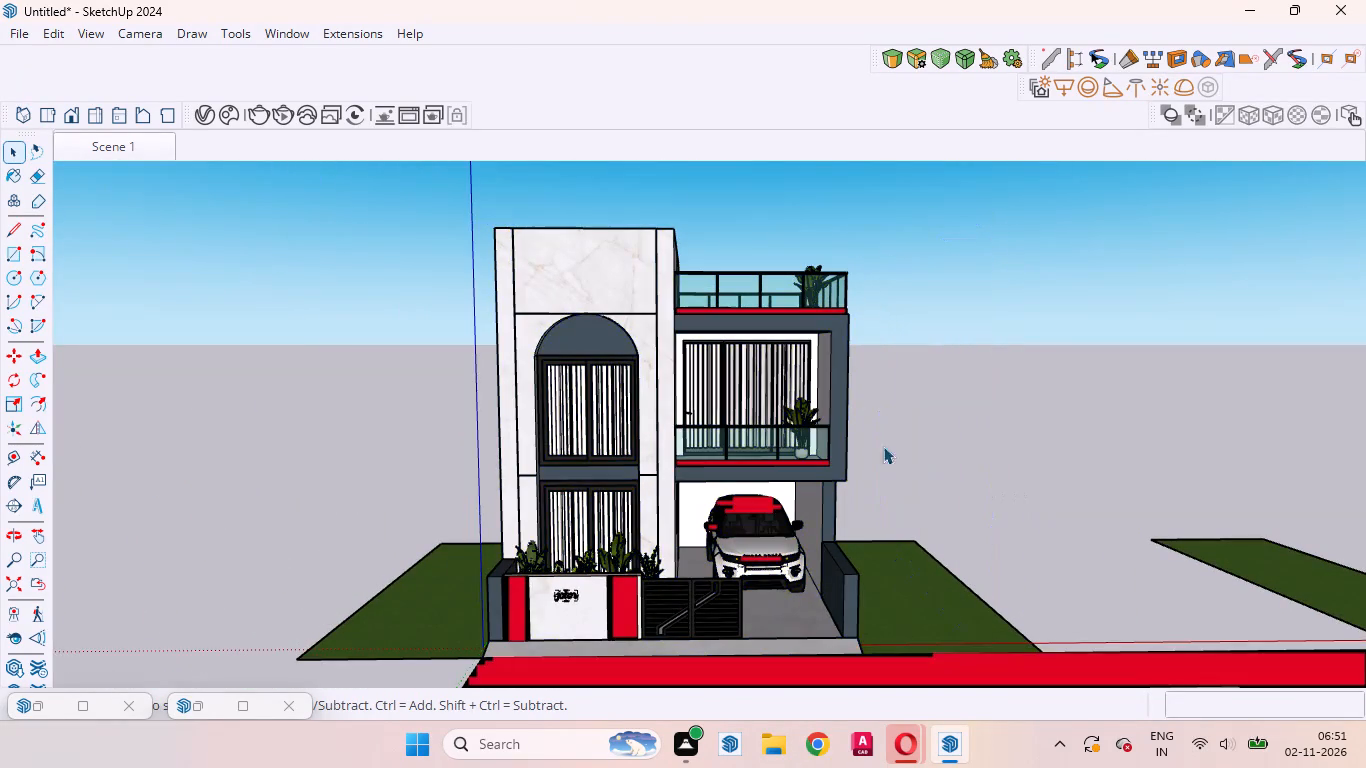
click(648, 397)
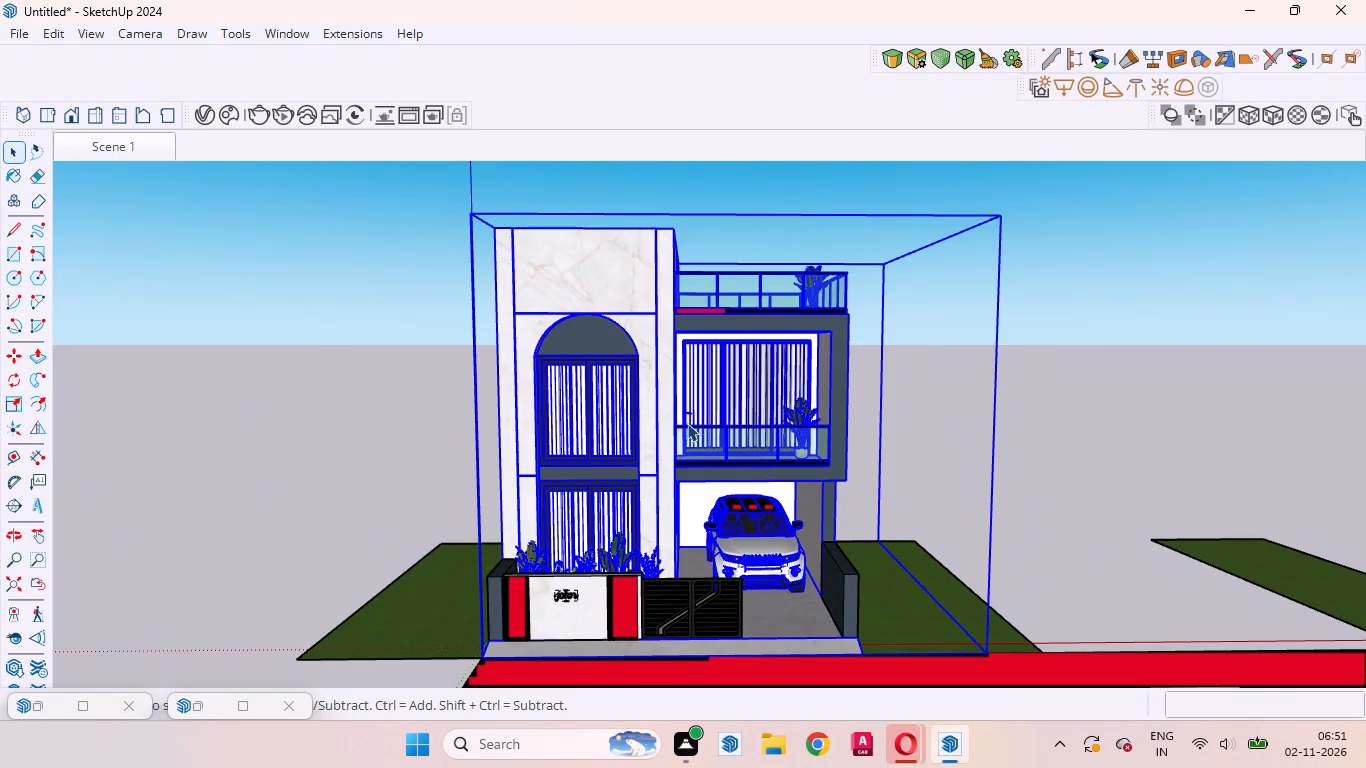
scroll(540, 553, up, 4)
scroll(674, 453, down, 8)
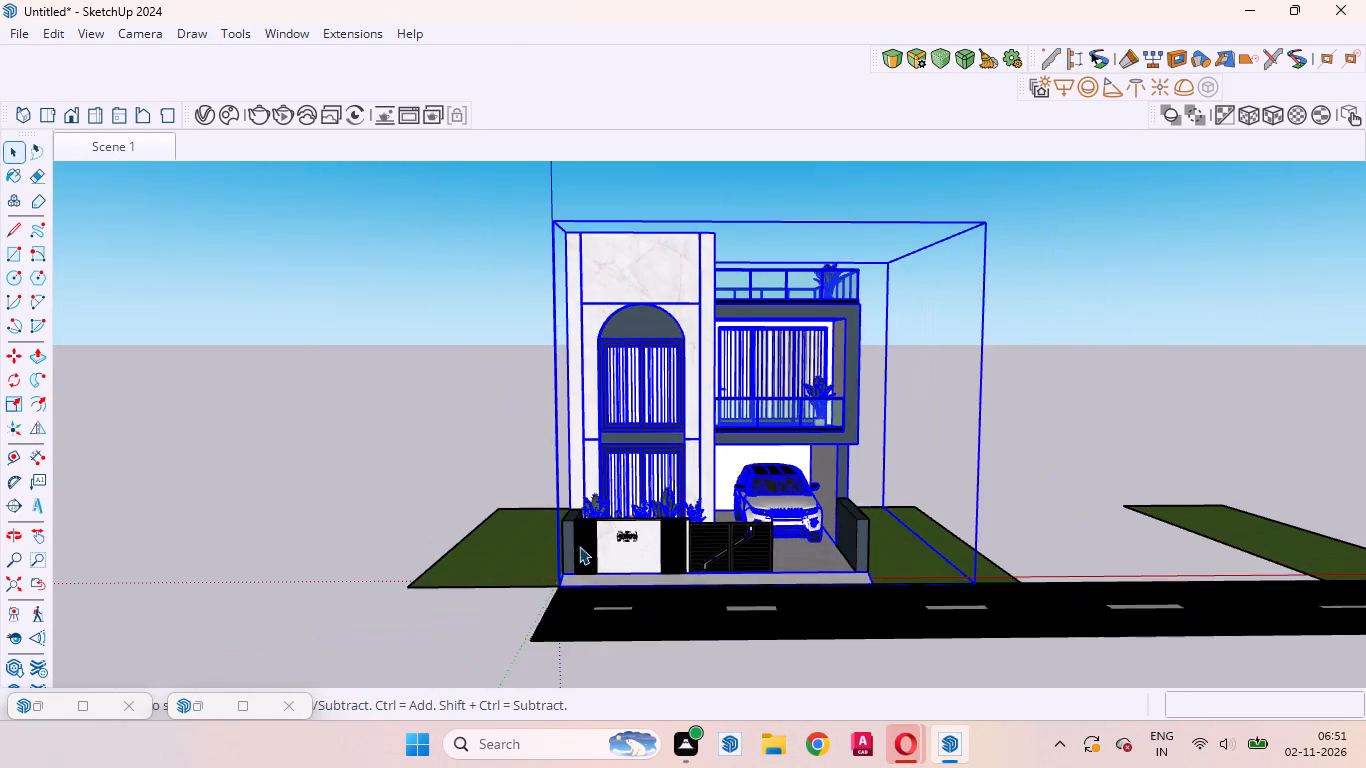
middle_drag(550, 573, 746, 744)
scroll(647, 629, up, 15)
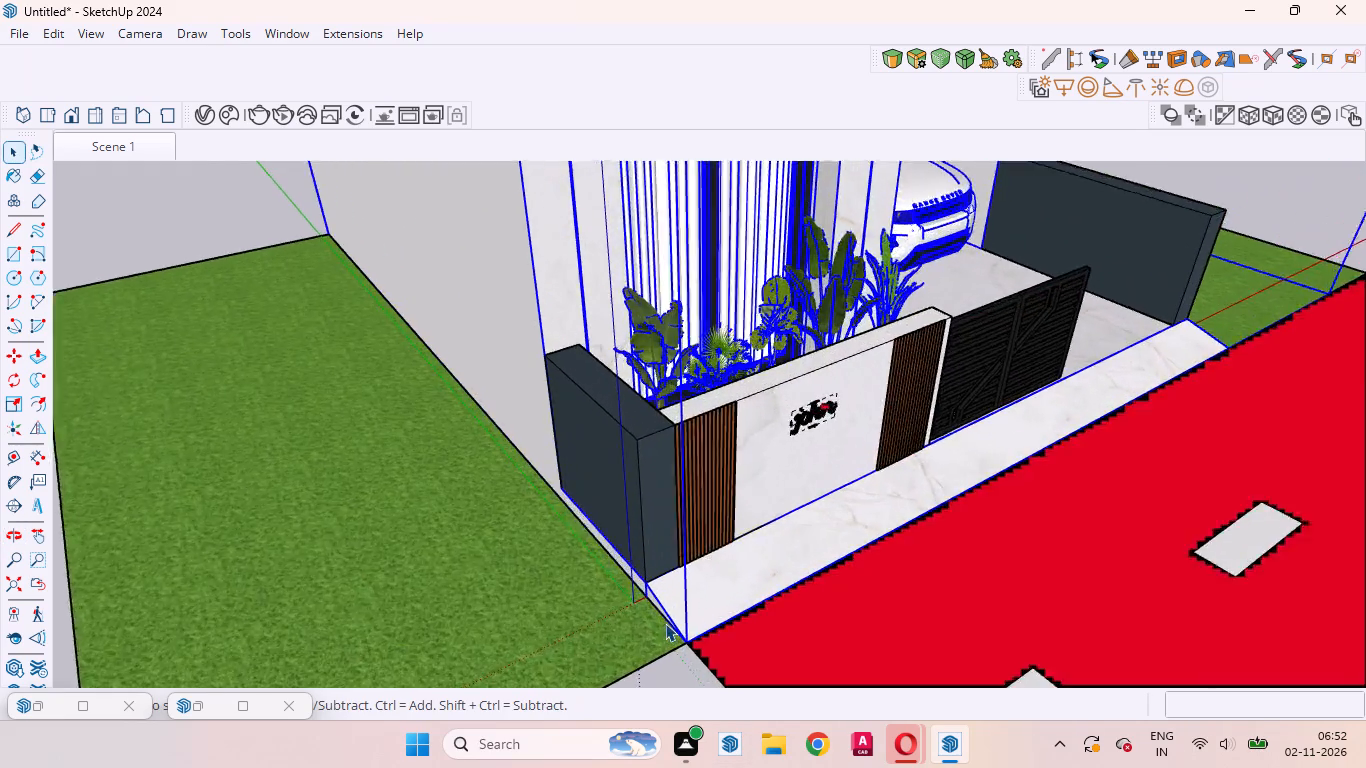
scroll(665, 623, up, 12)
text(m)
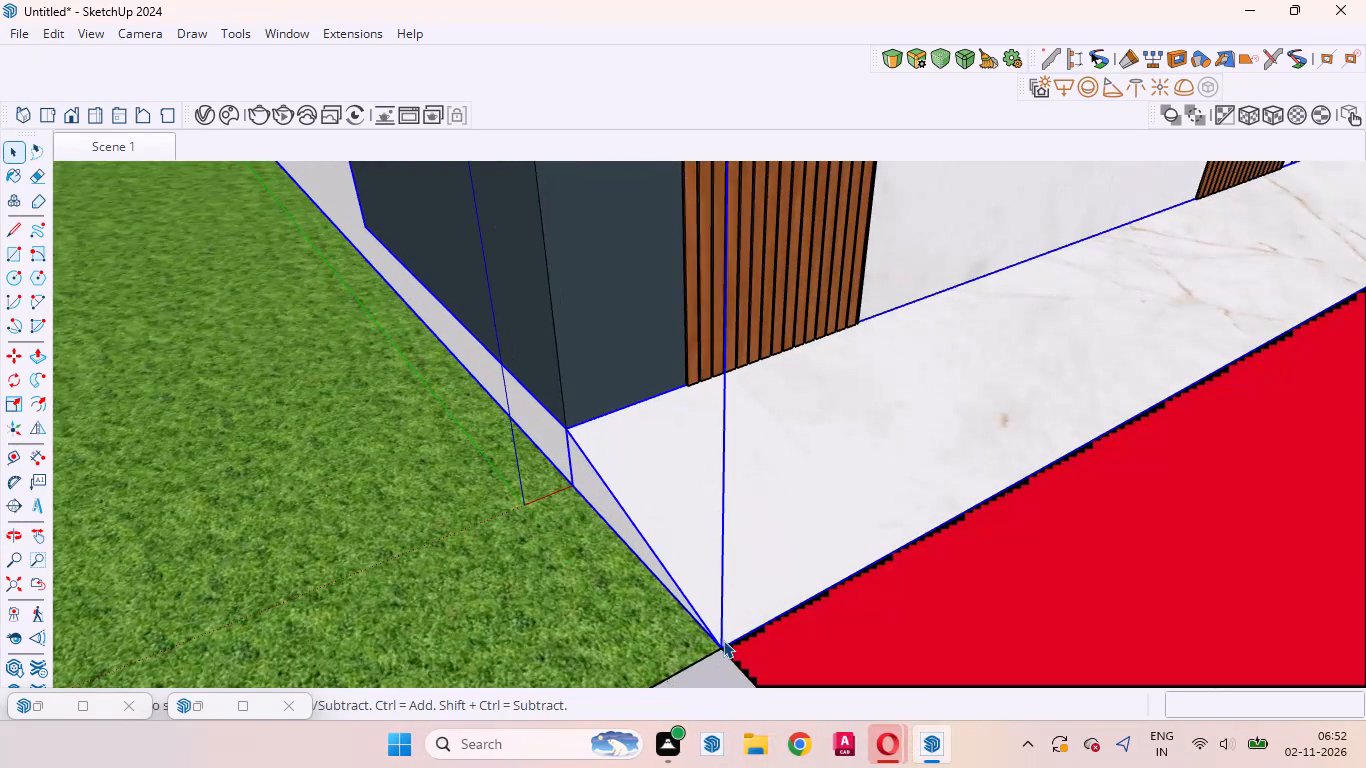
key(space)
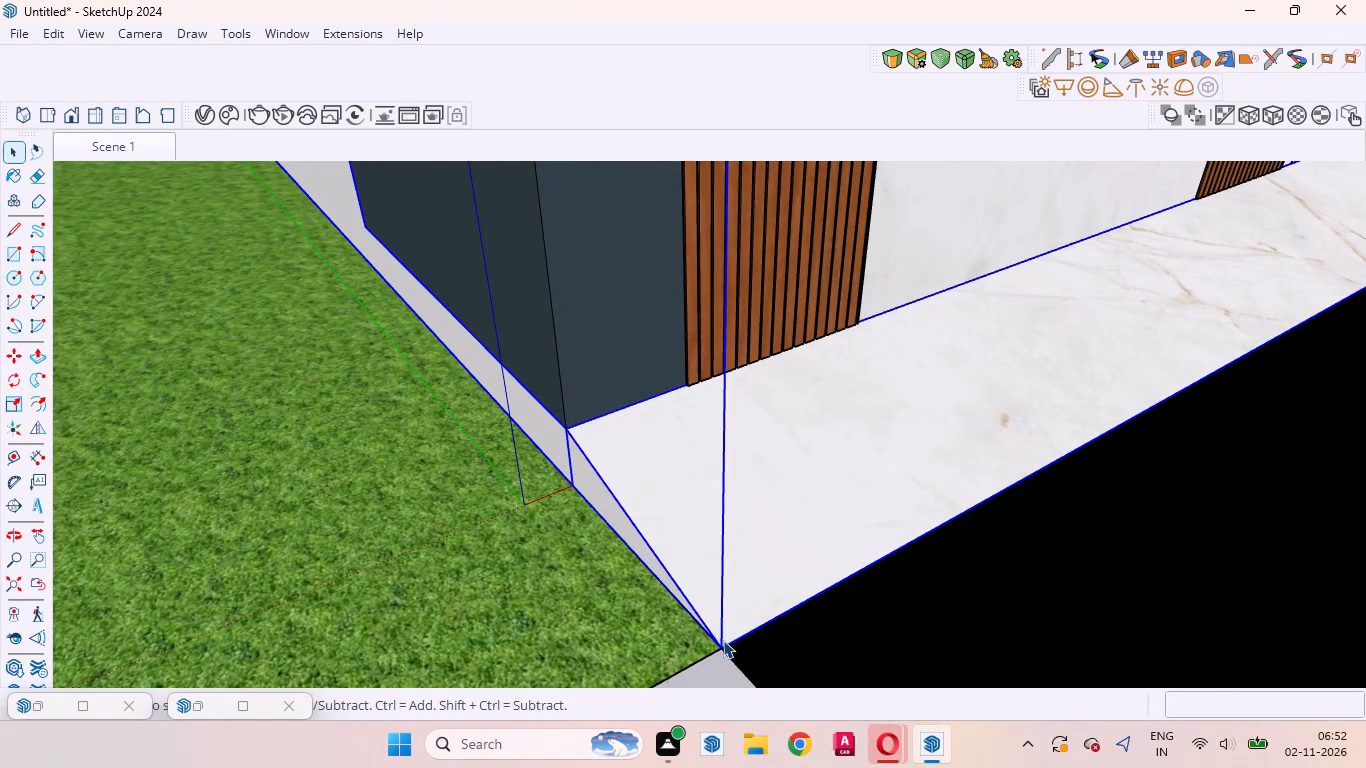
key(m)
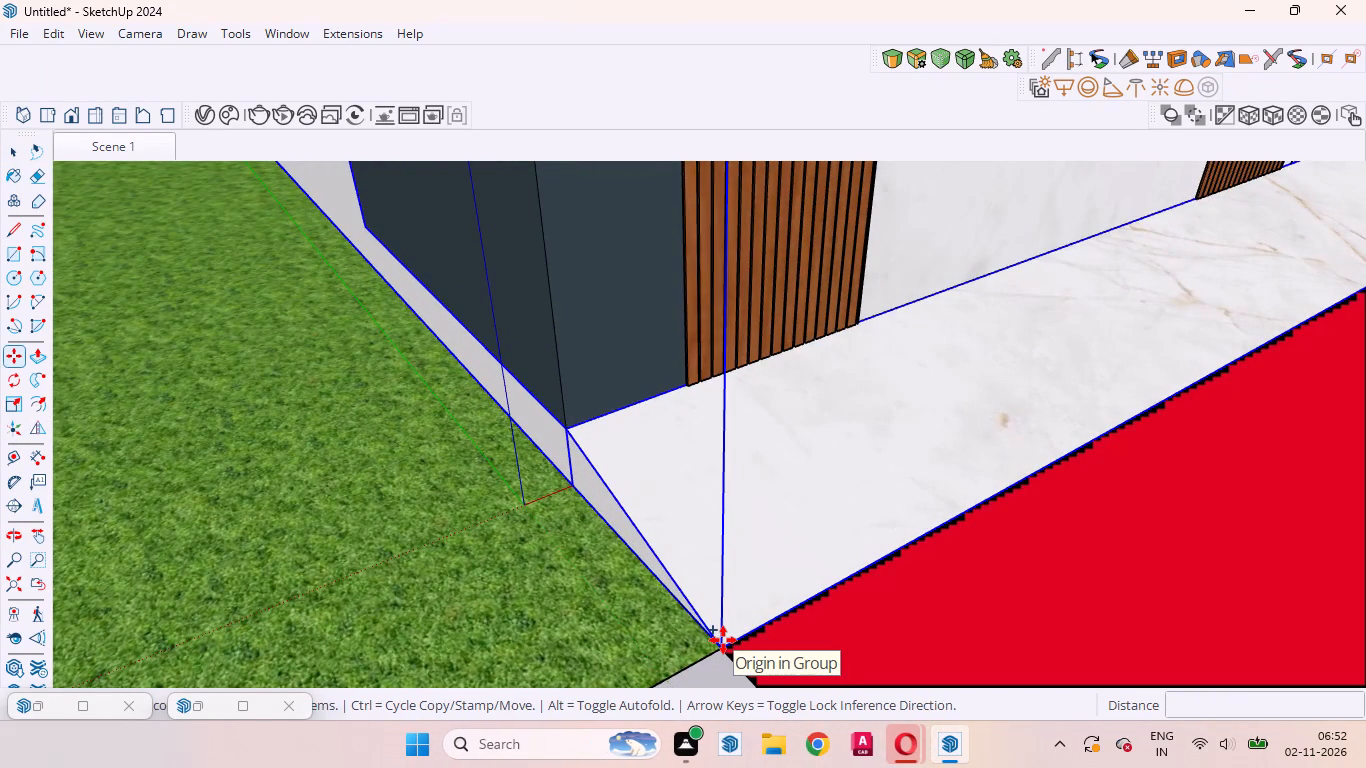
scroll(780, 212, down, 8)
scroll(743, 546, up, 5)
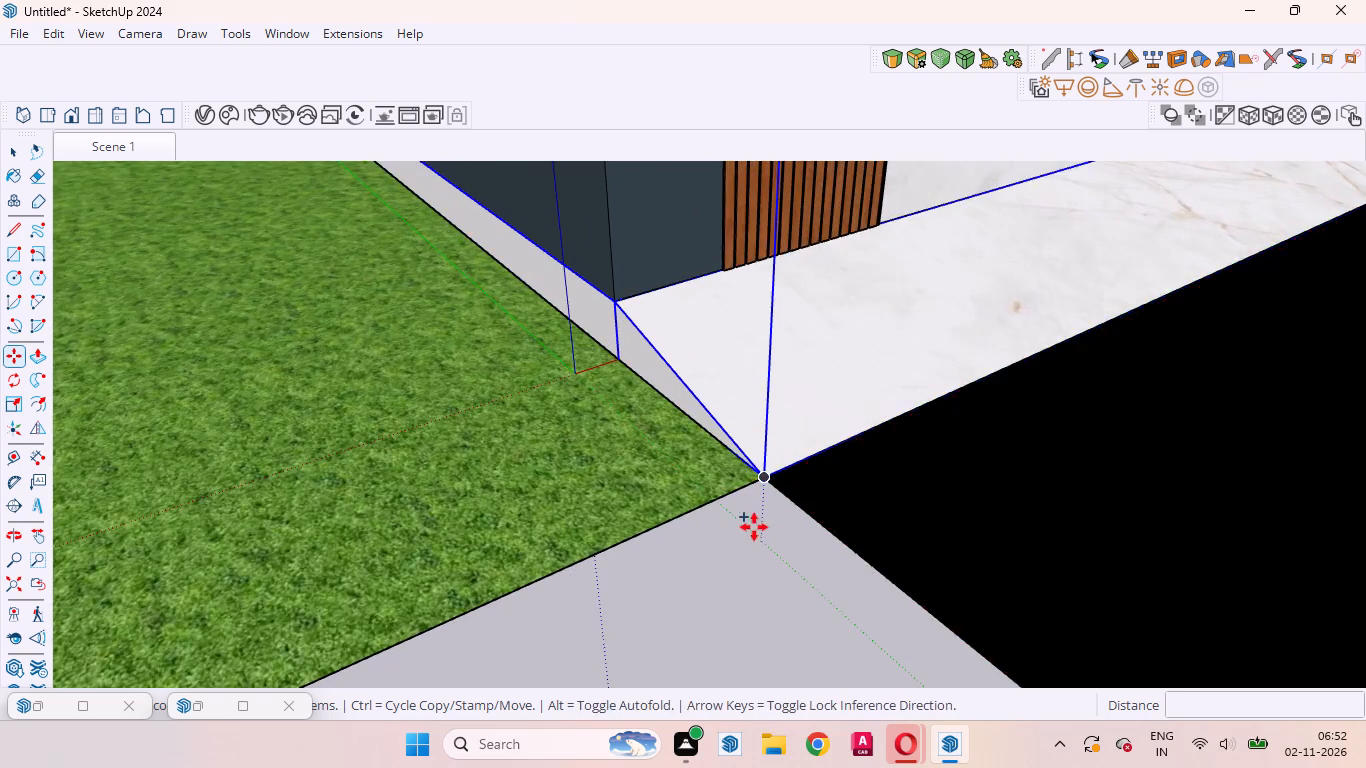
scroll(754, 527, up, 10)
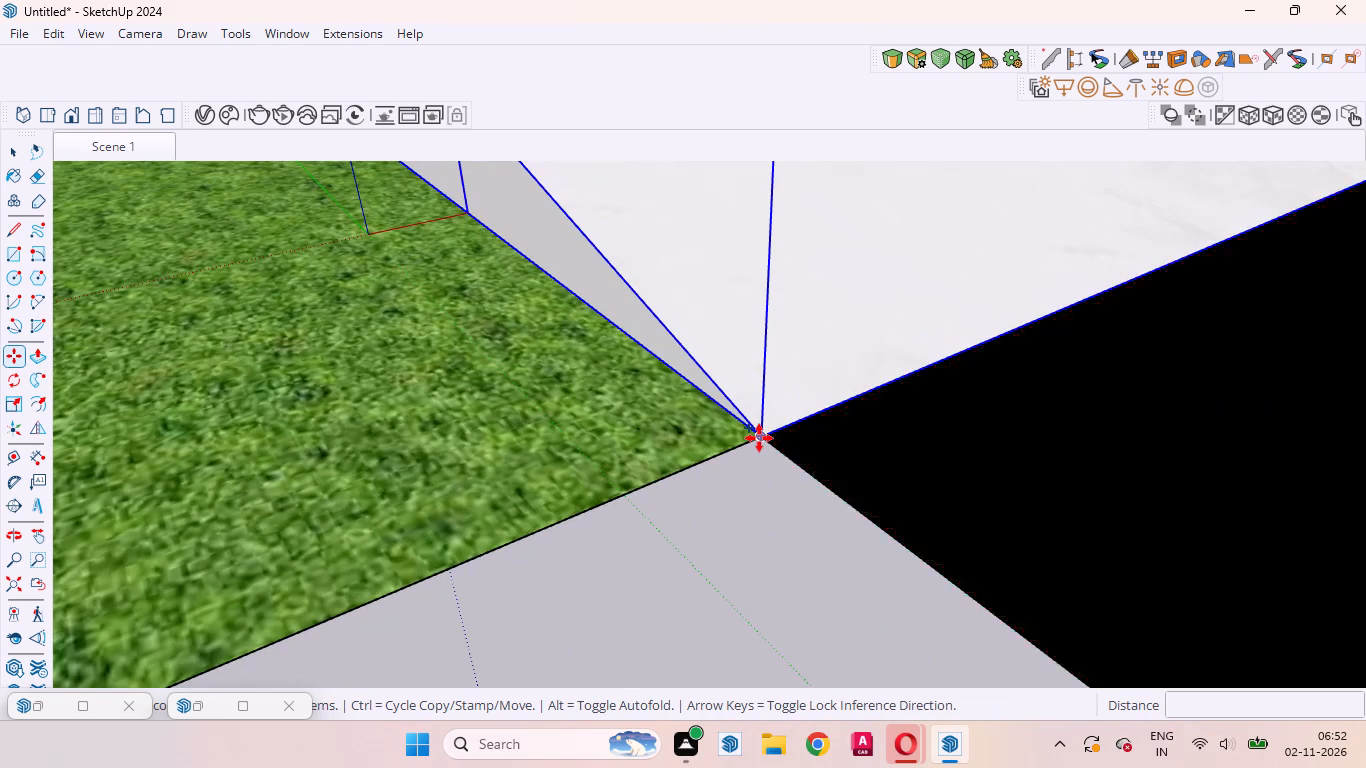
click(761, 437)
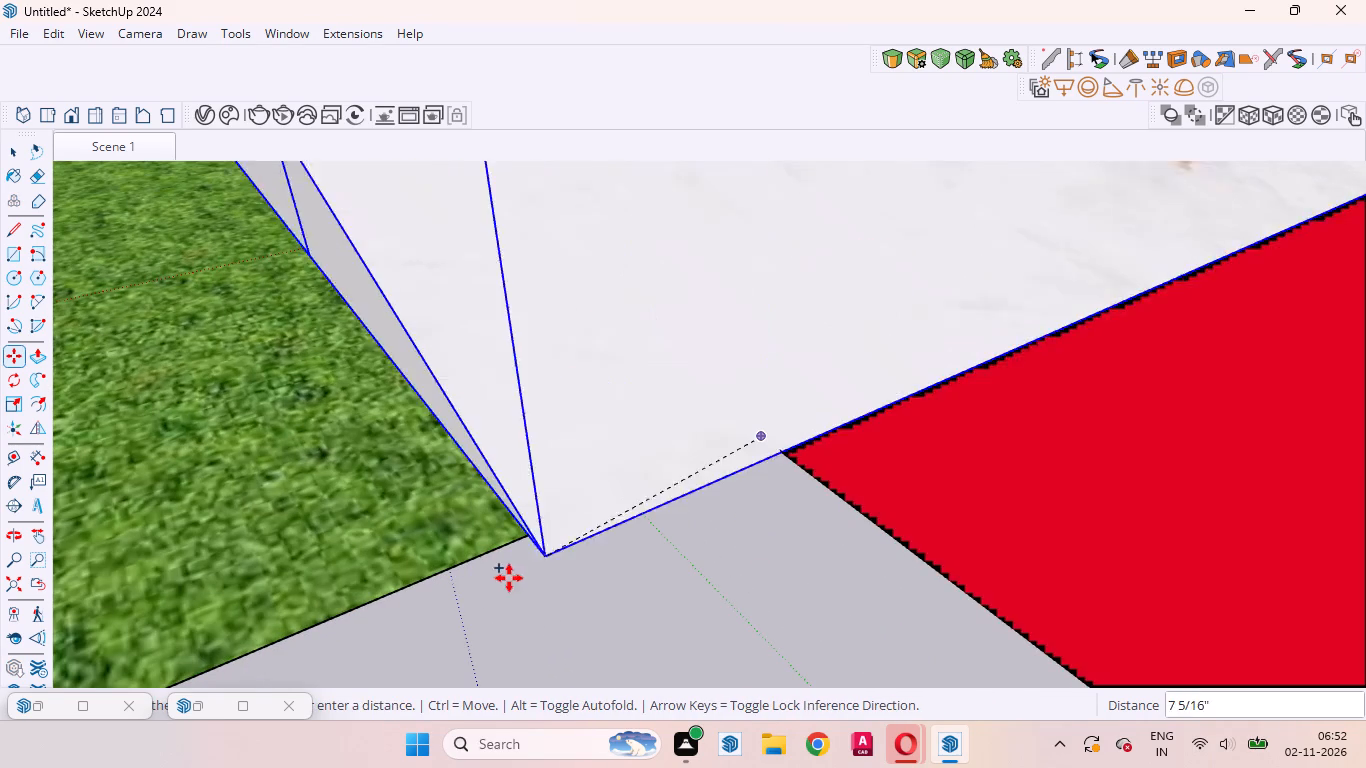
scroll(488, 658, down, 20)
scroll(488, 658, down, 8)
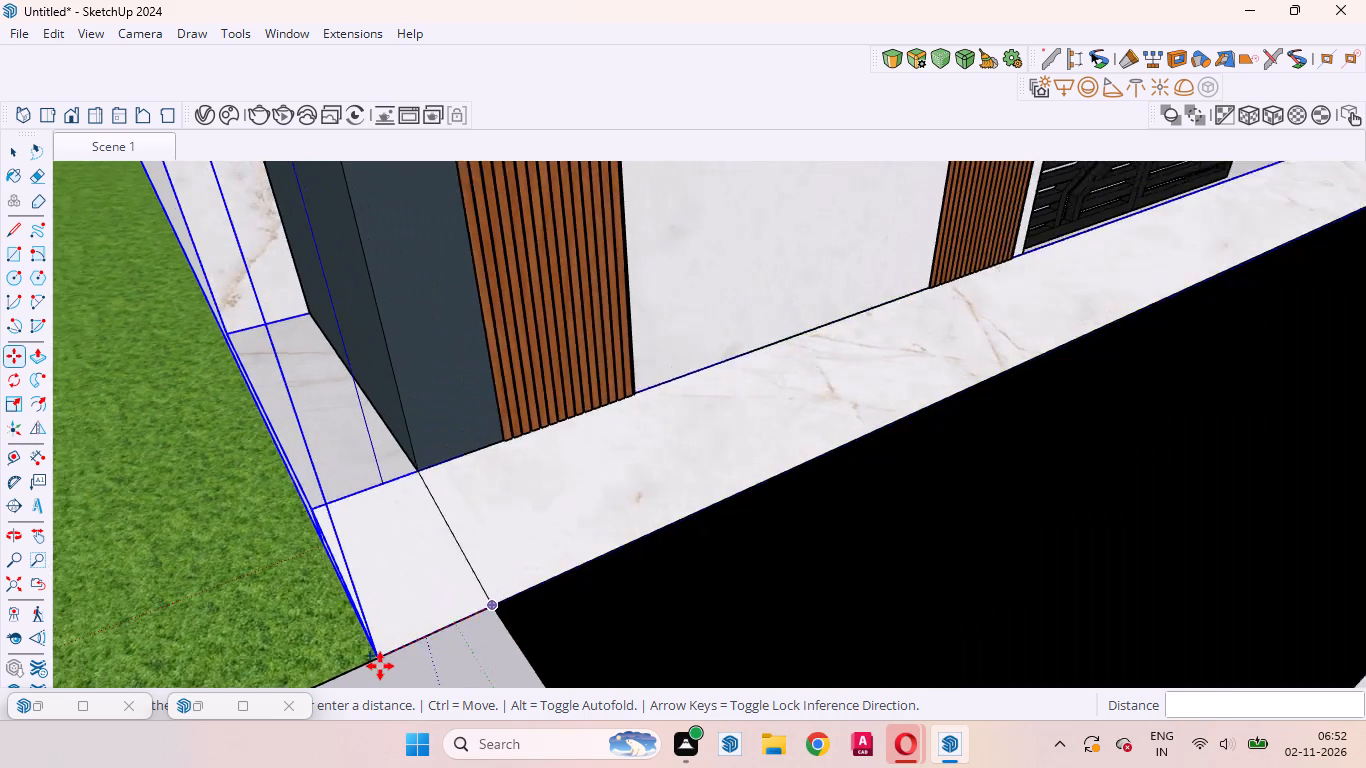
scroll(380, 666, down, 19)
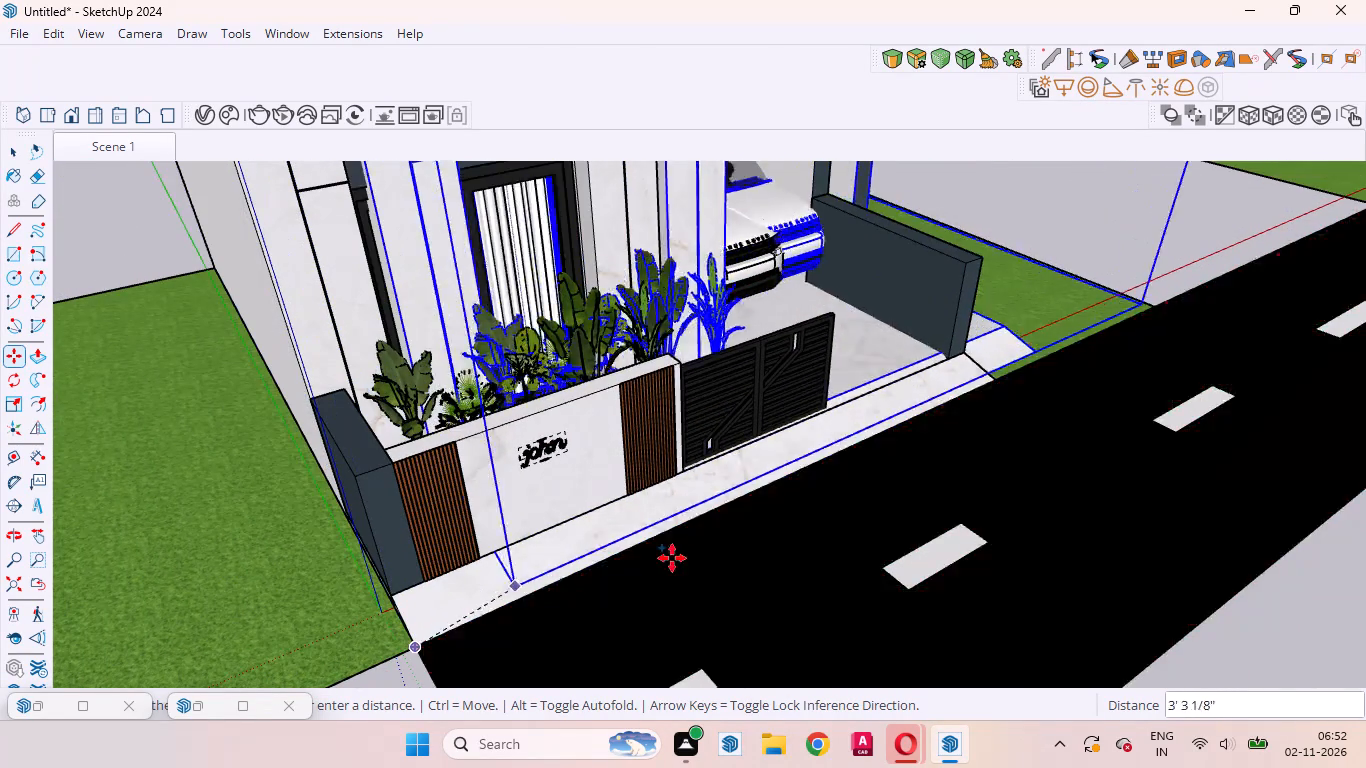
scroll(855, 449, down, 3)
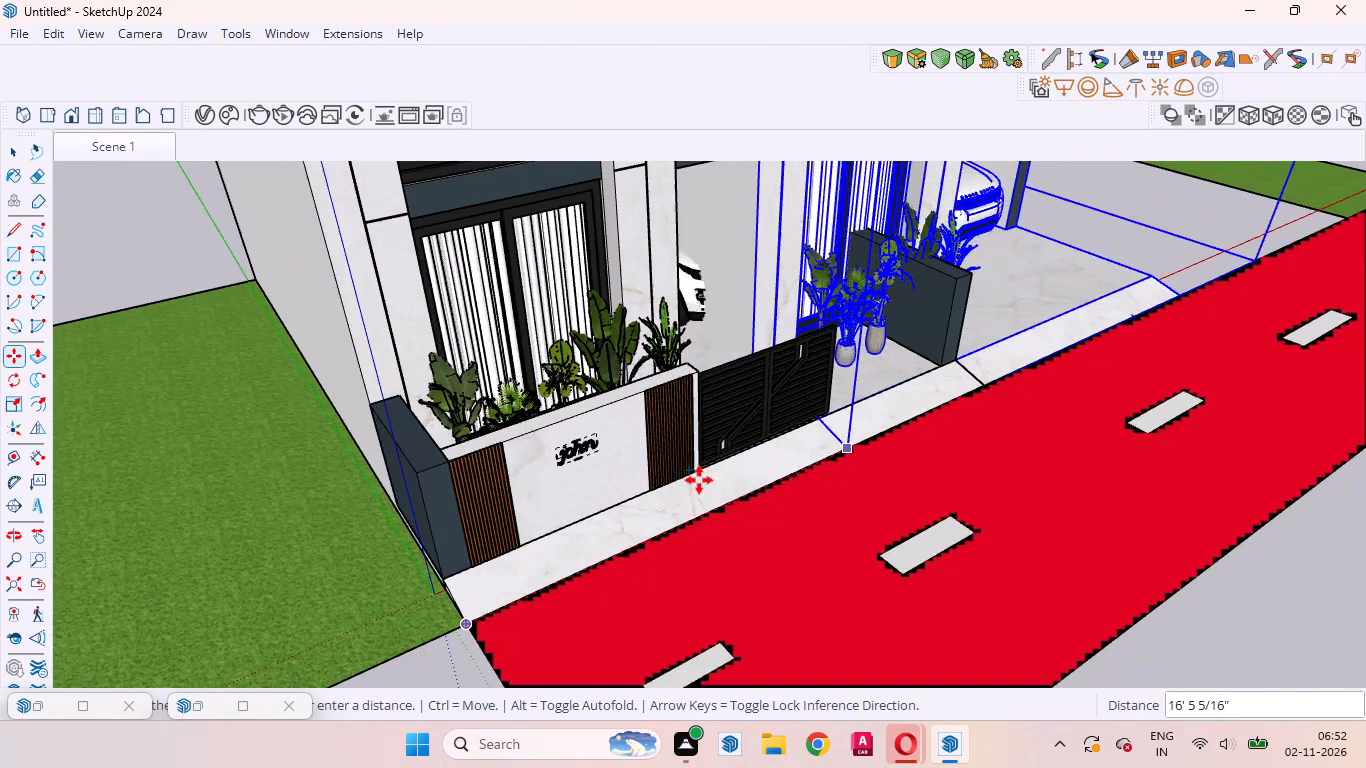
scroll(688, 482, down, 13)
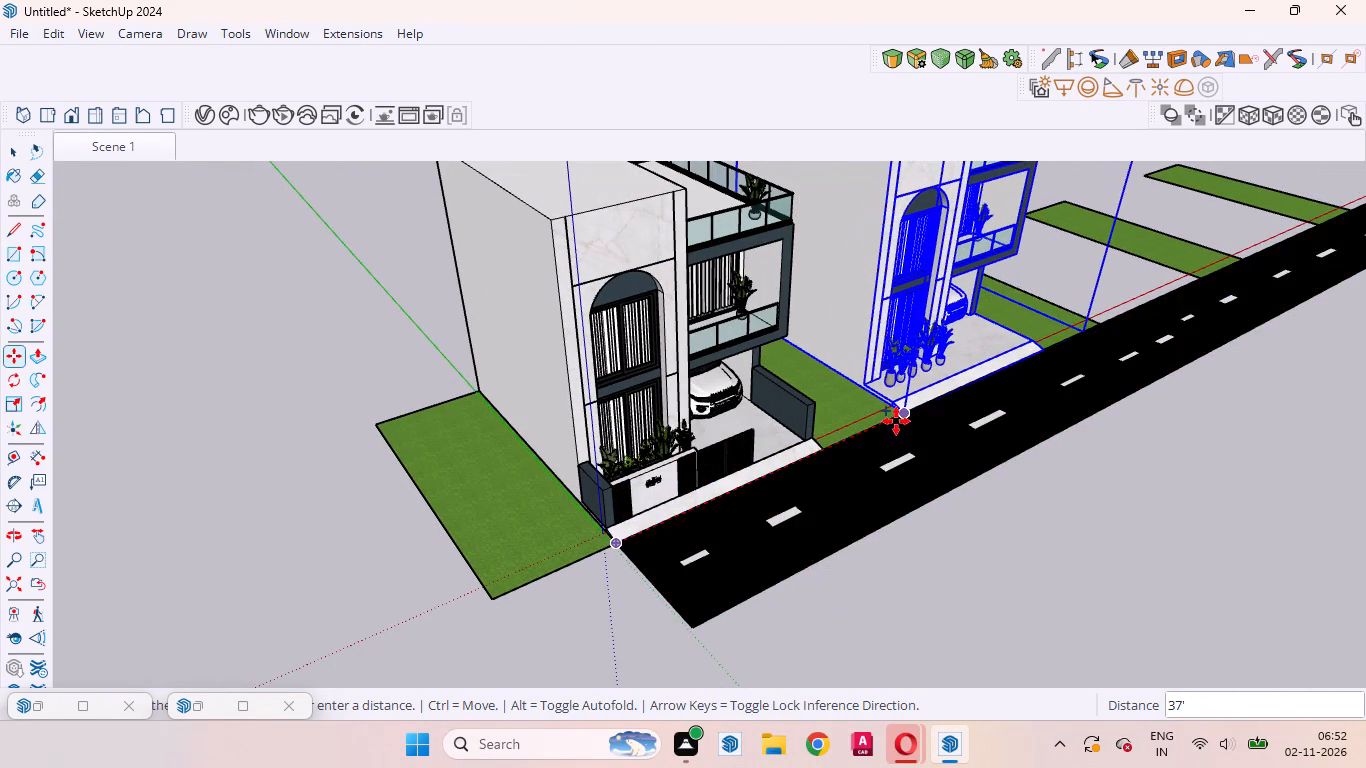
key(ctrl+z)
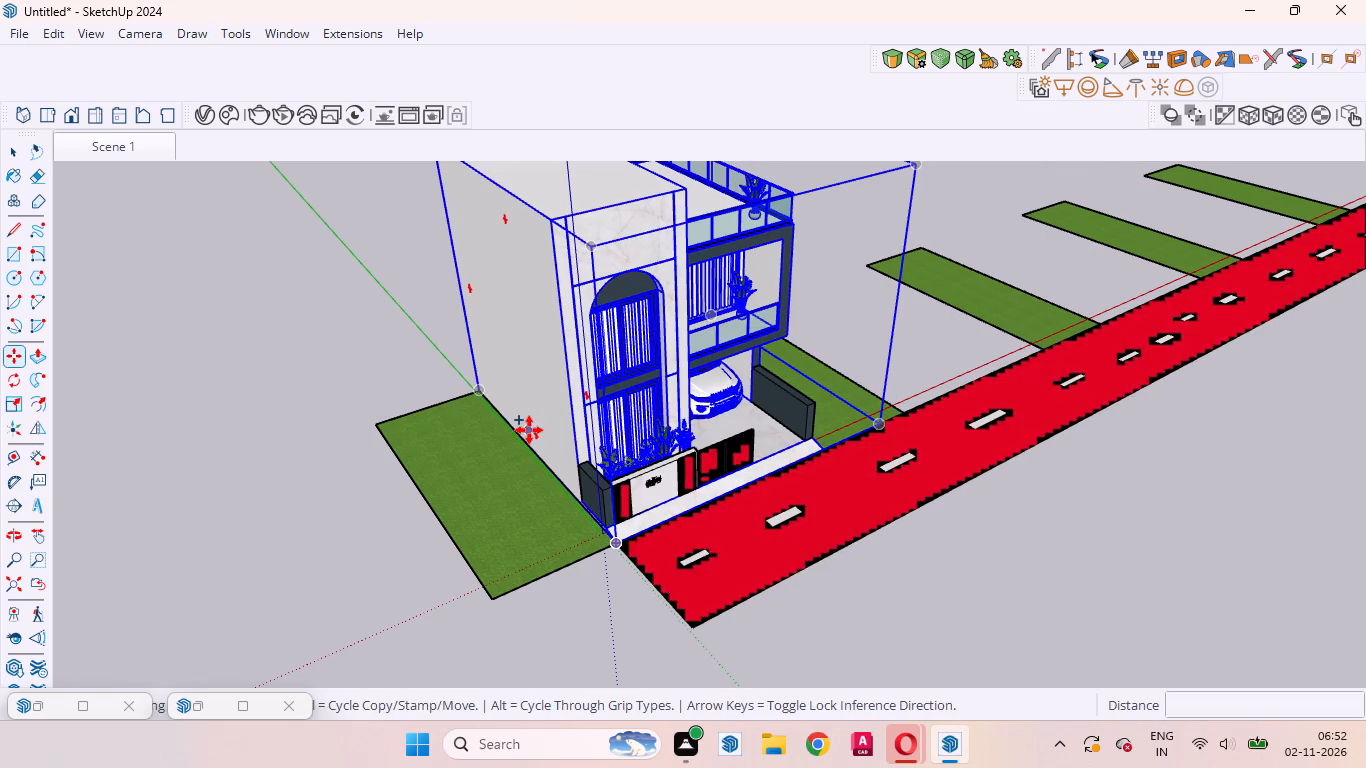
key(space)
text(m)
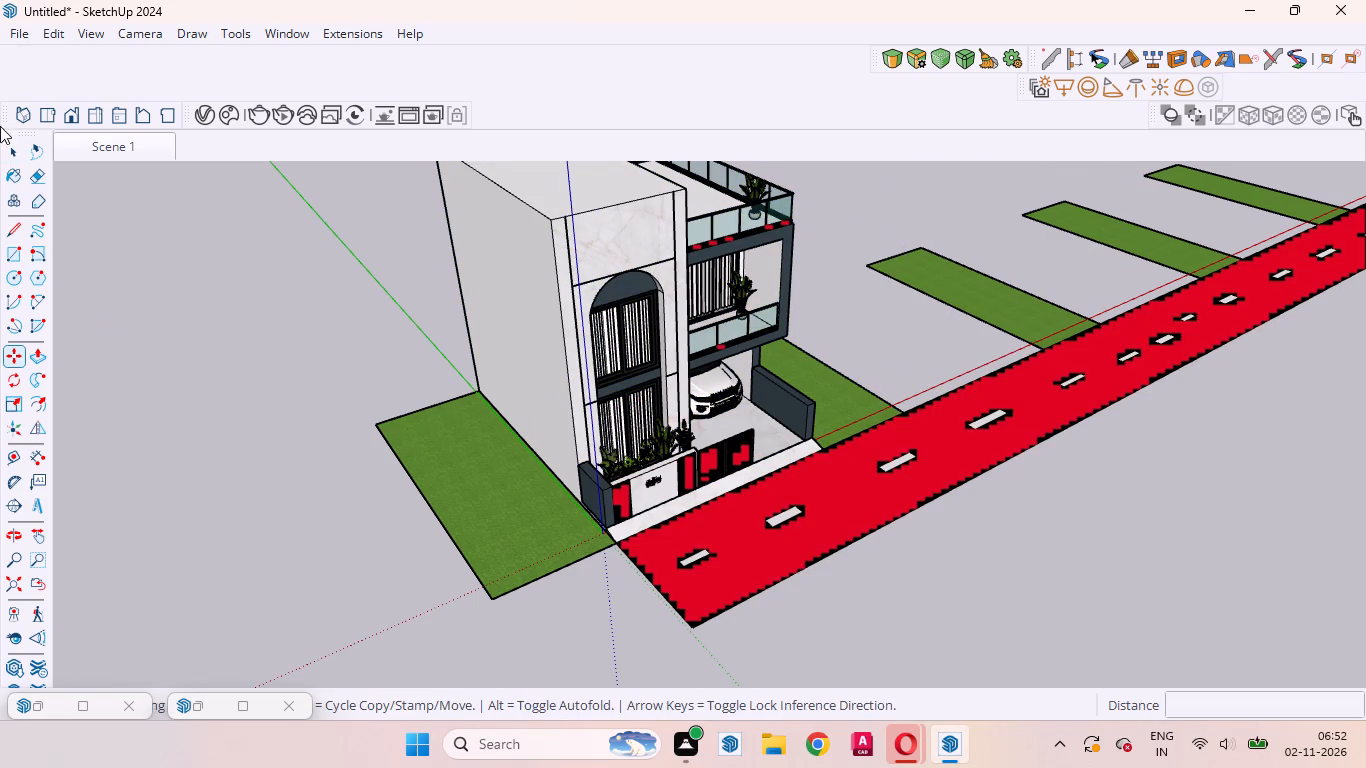
Select the house with its front compound wall and name sign, both side walls and the gate, and make them one group.
click(6, 152)
click(220, 370)
click(523, 375)
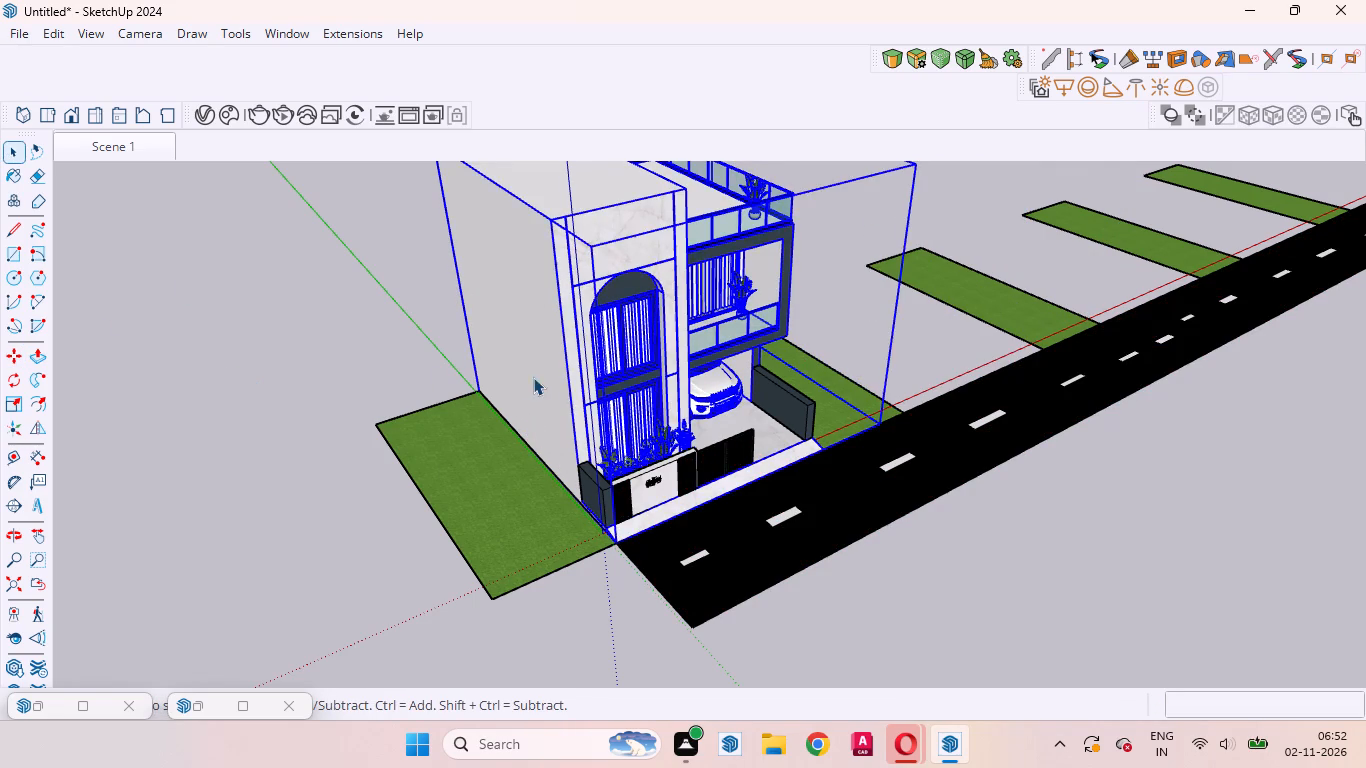
scroll(623, 415, up, 8)
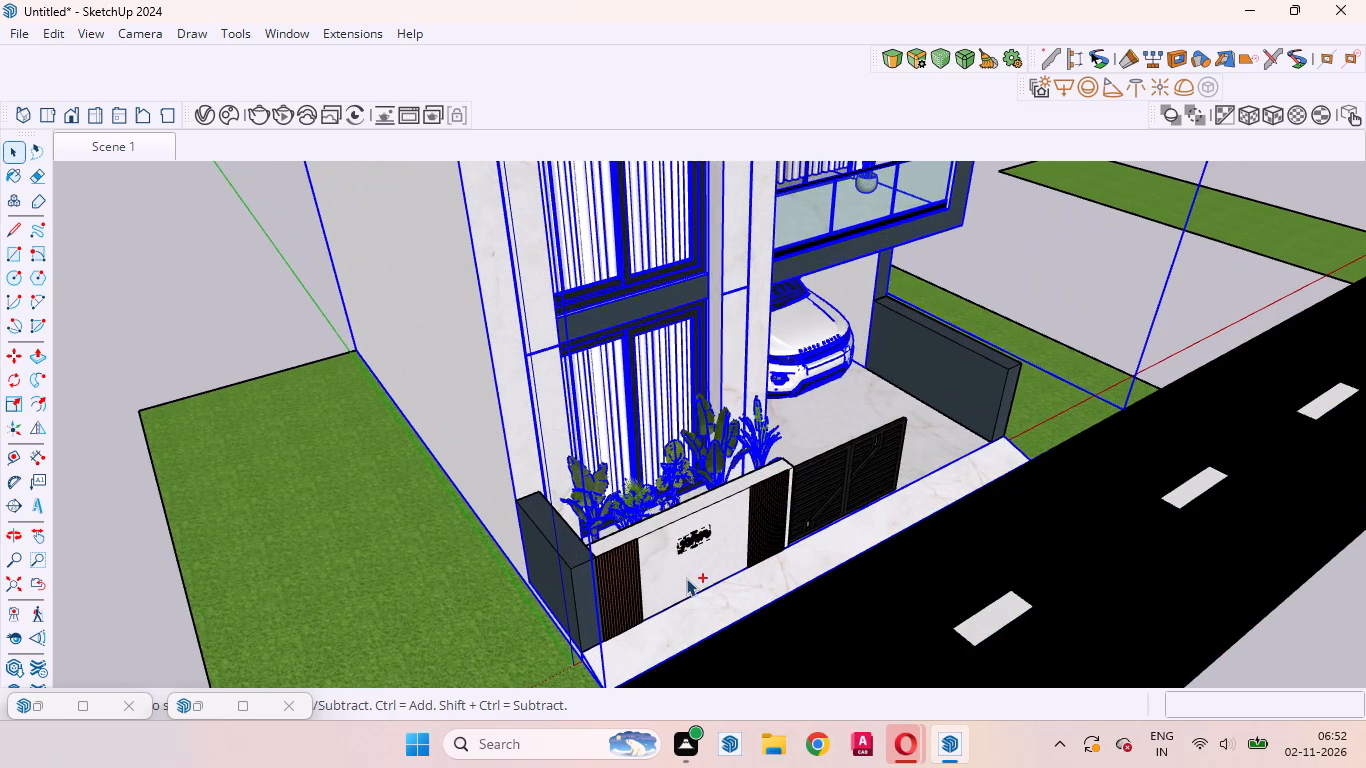
ctrl+scroll(686, 579, up, 4)
ctrl+click(651, 560)
ctrl+click(524, 551)
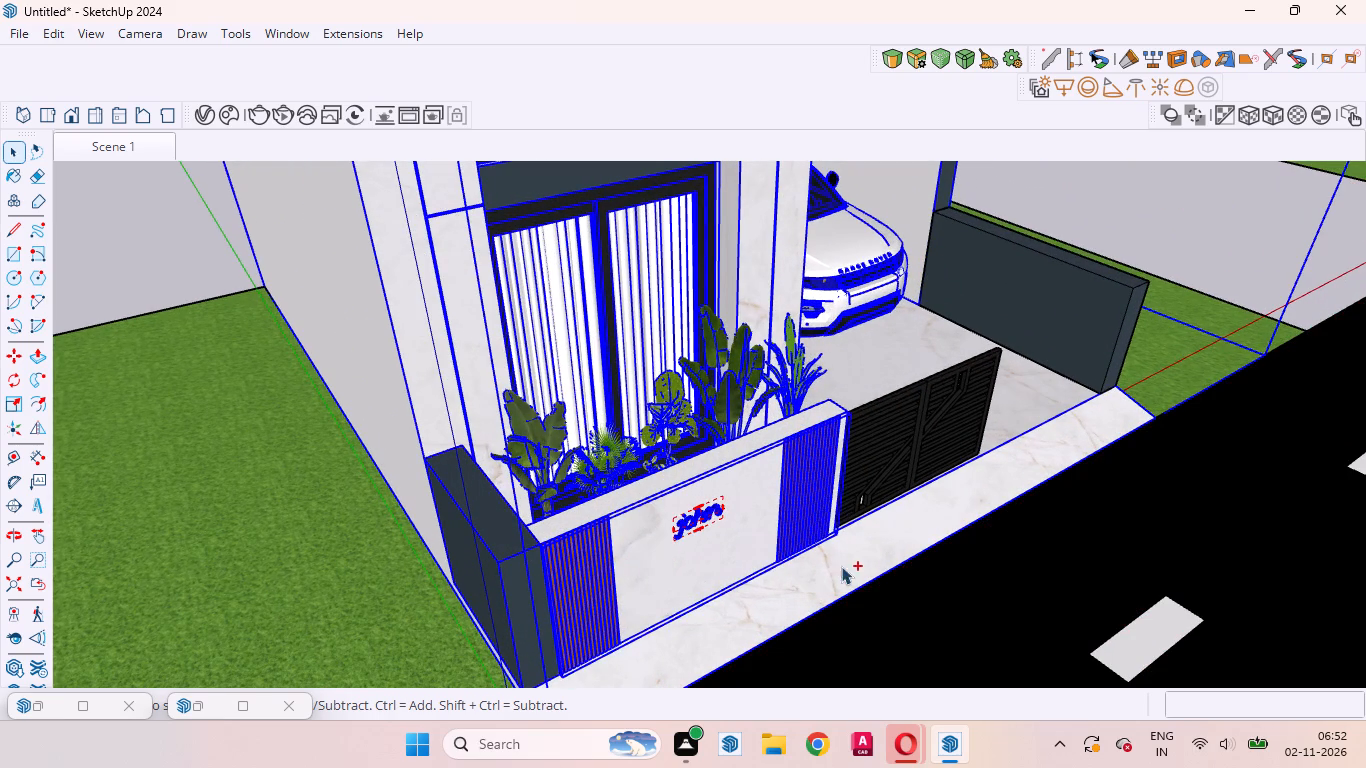
ctrl+click(928, 455)
ctrl+click(1059, 323)
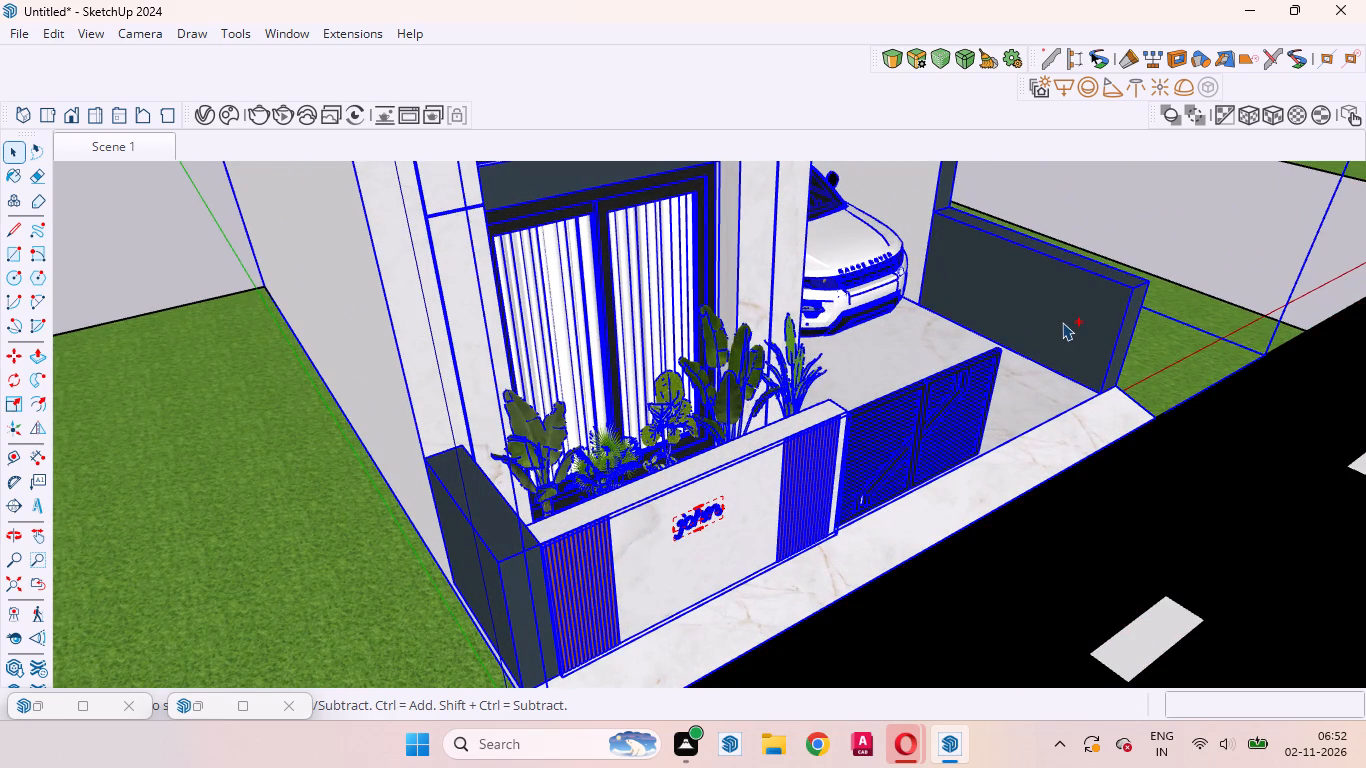
ctrl+right_click(1062, 321)
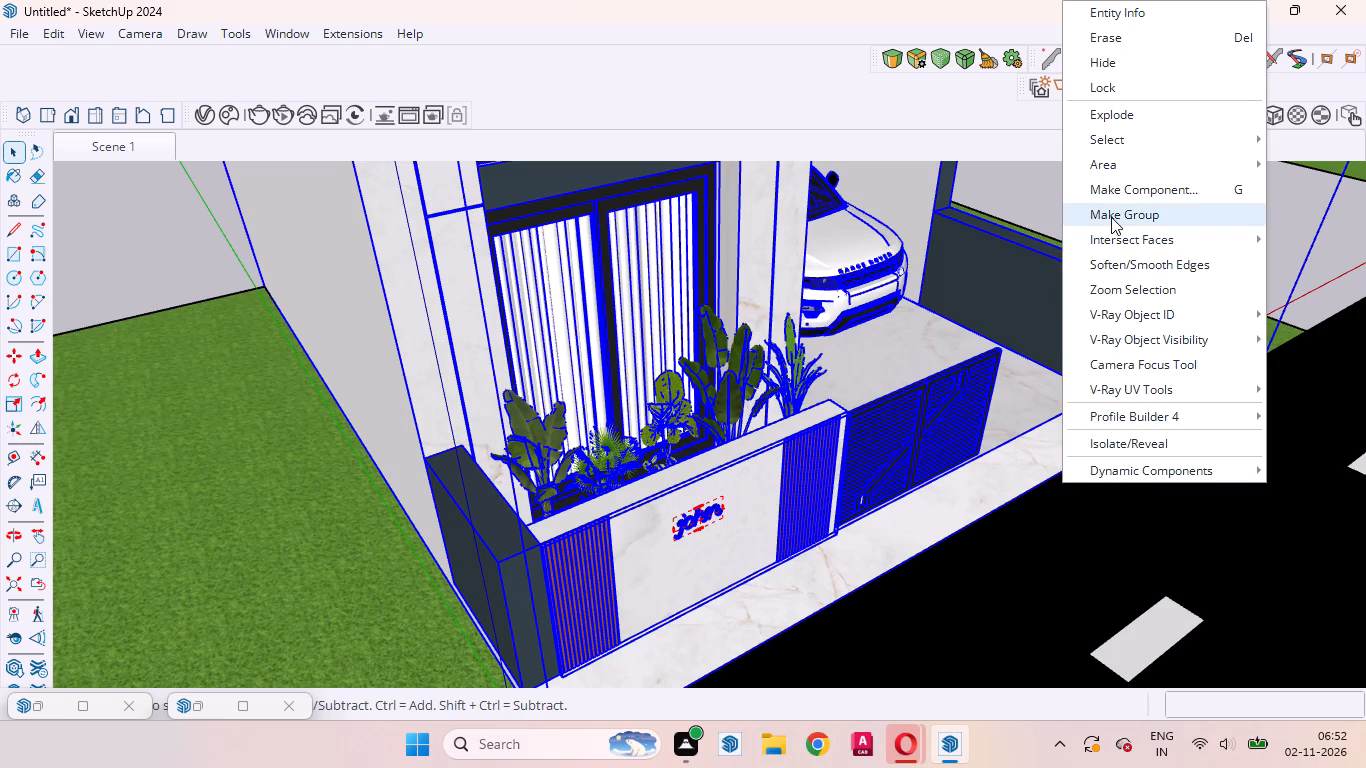
click(1111, 217)
Copy the complete house group along the road by its front roadside corner, placing the copy about 39' away, just past the adjacent grass strip.
middle_drag(1055, 351, 779, 435)
scroll(727, 592, down, 4)
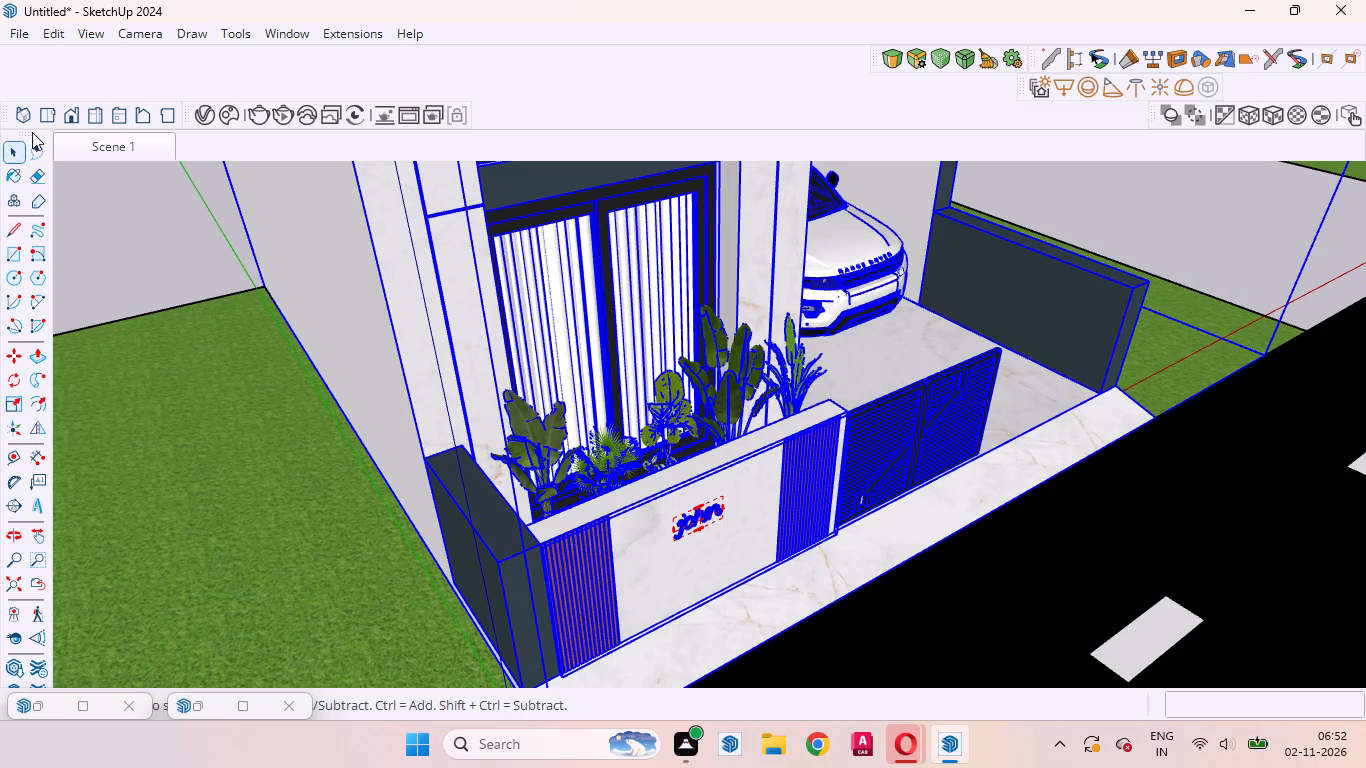
click(23, 146)
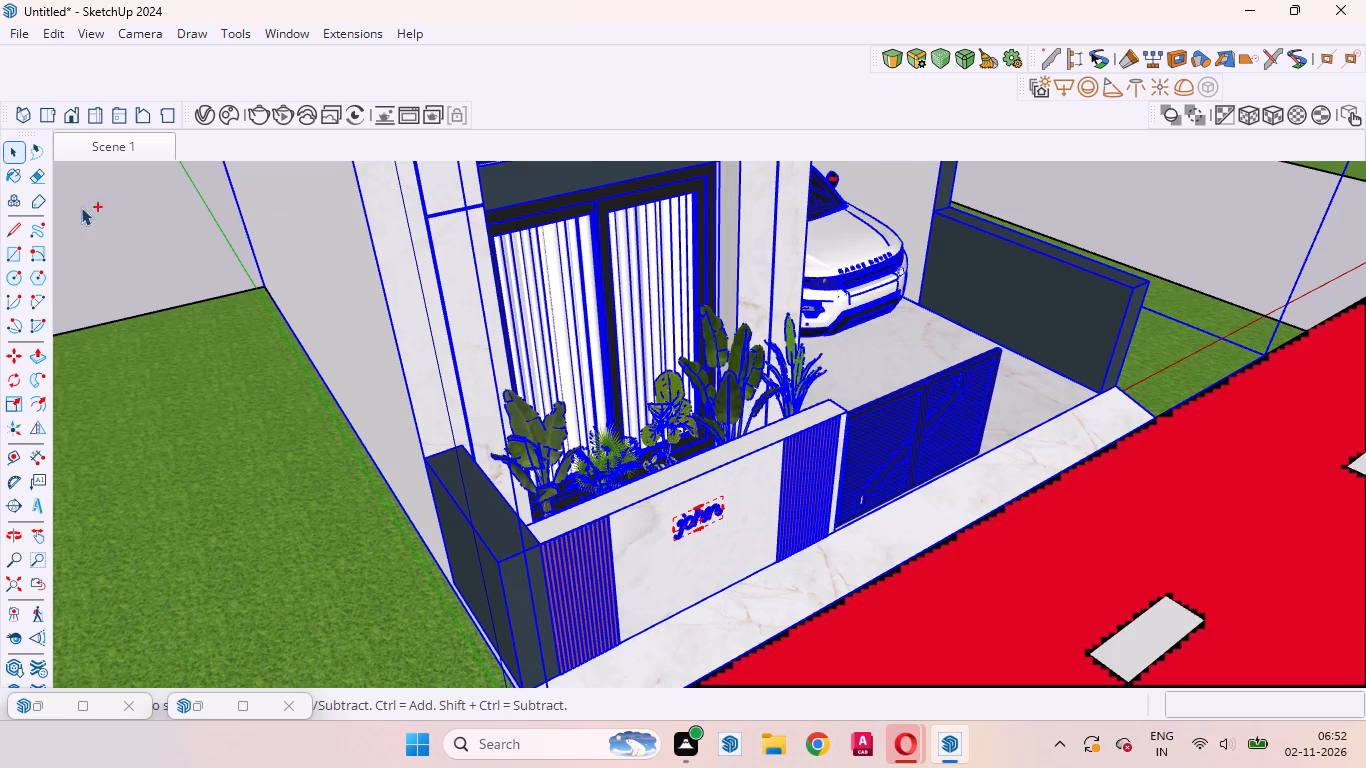
click(6, 154)
scroll(307, 508, down, 4)
scroll(429, 515, down, 4)
scroll(654, 602, down, 6)
scroll(837, 487, down, 4)
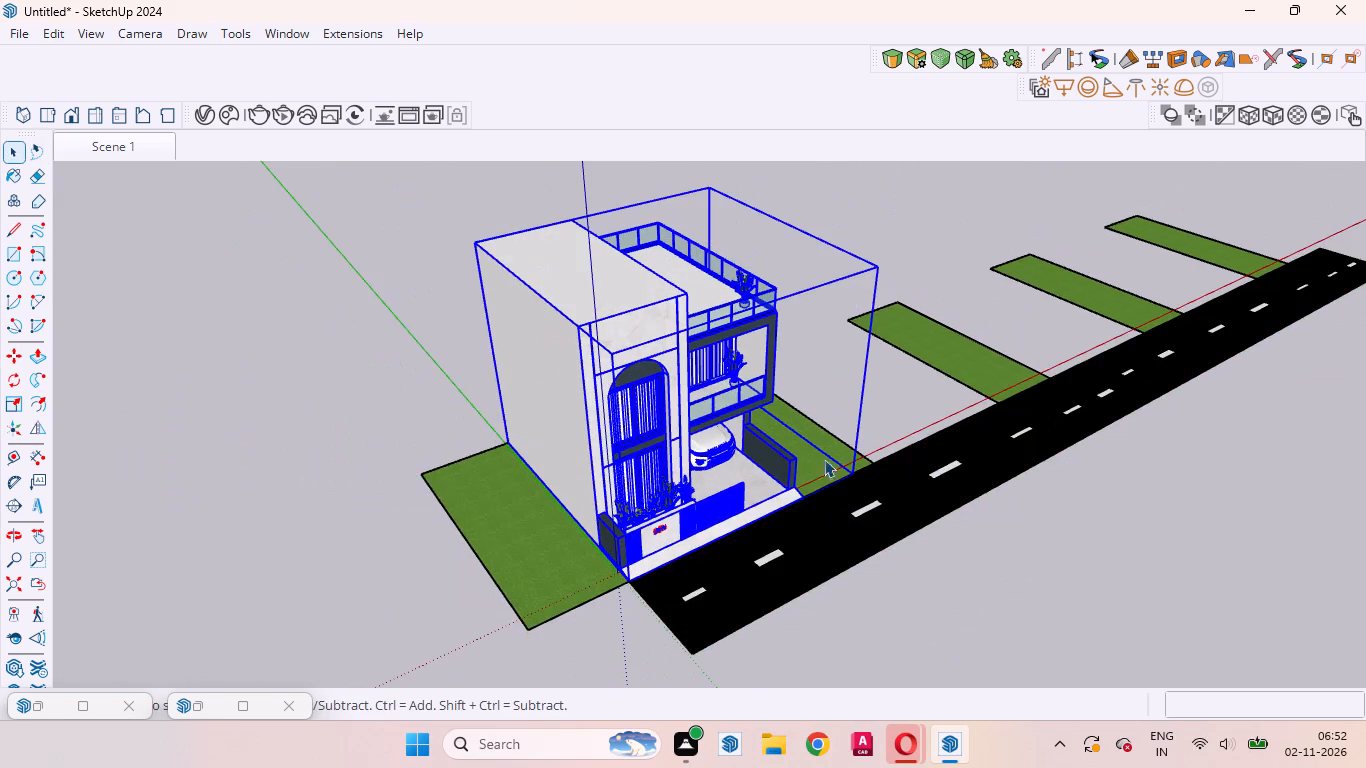
middle_drag(820, 425, 625, 508)
scroll(502, 560, up, 4)
scroll(376, 559, up, 4)
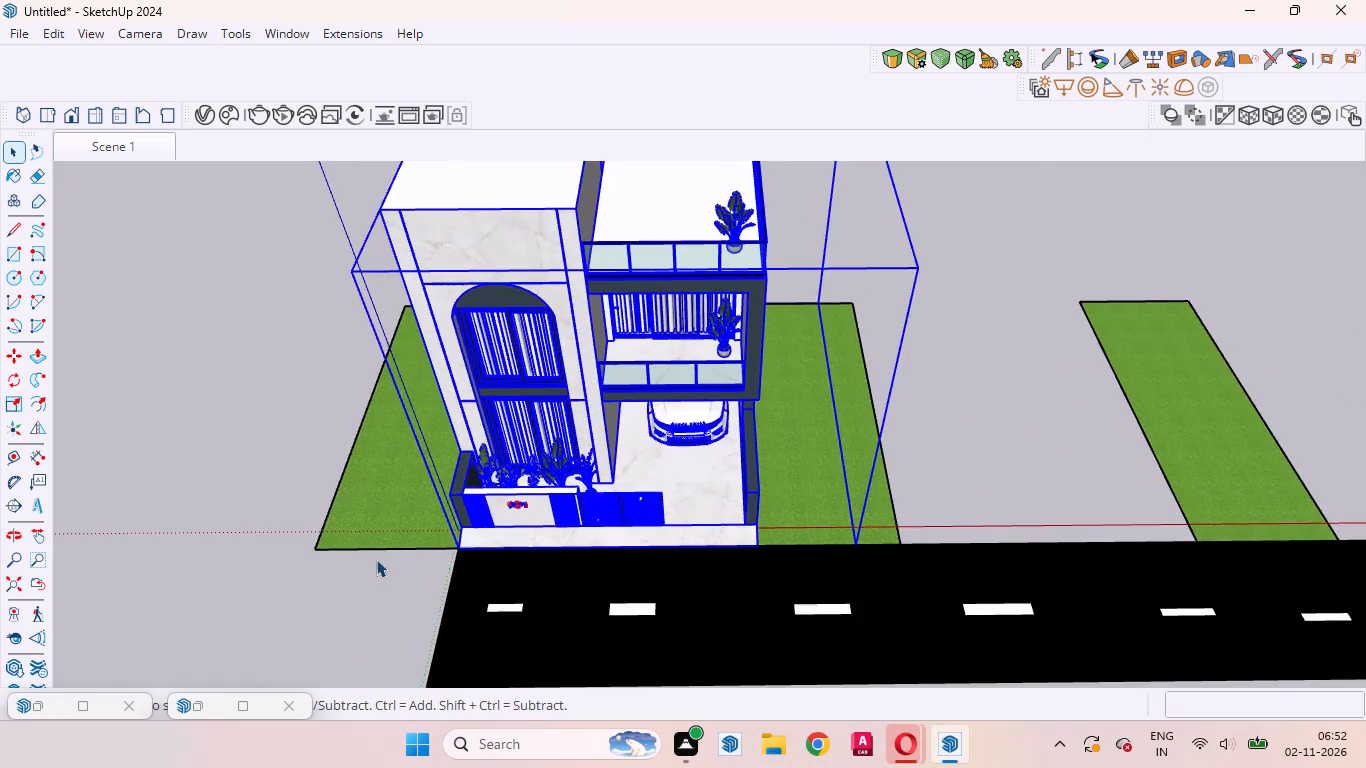
scroll(376, 559, up, 20)
scroll(376, 559, up, 2)
middle_drag(565, 536, 676, 521)
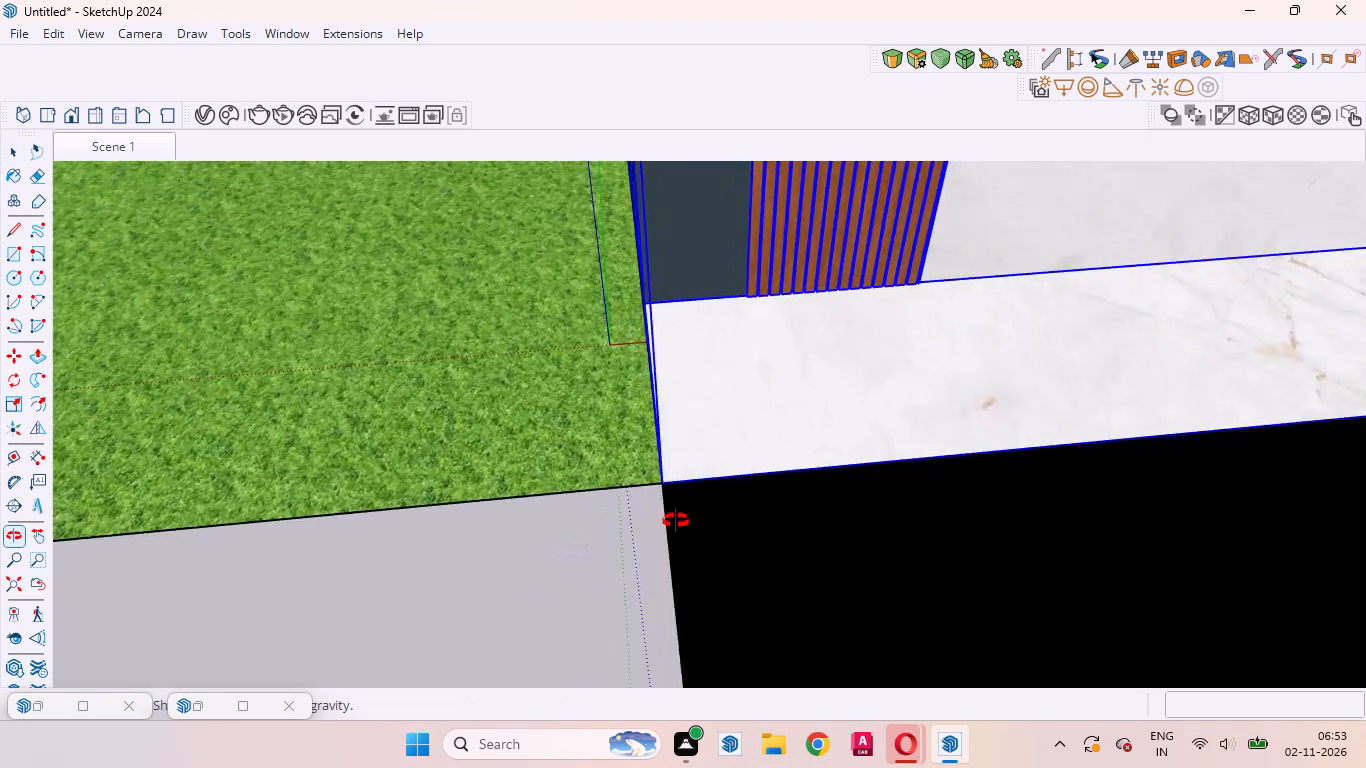
middle_drag(676, 521, 841, 395)
middle_click(841, 395)
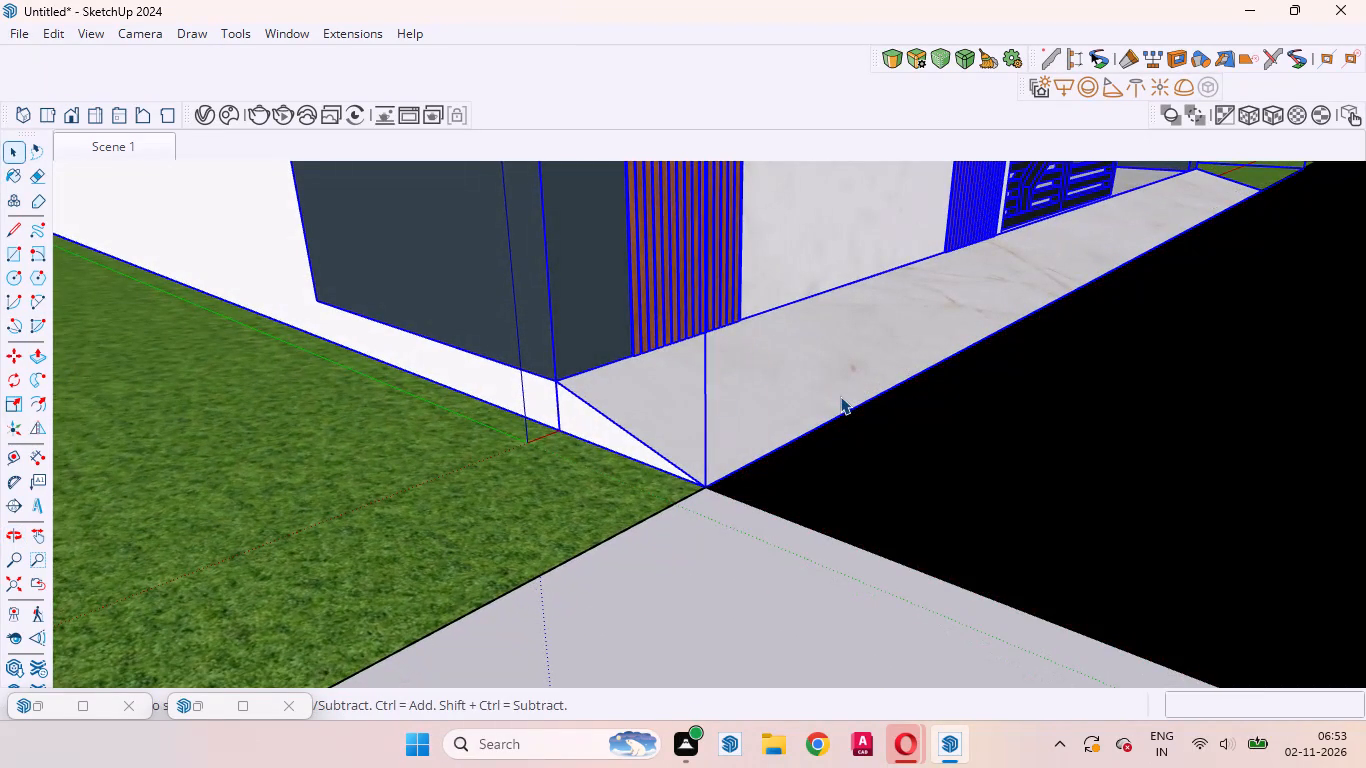
key(m)
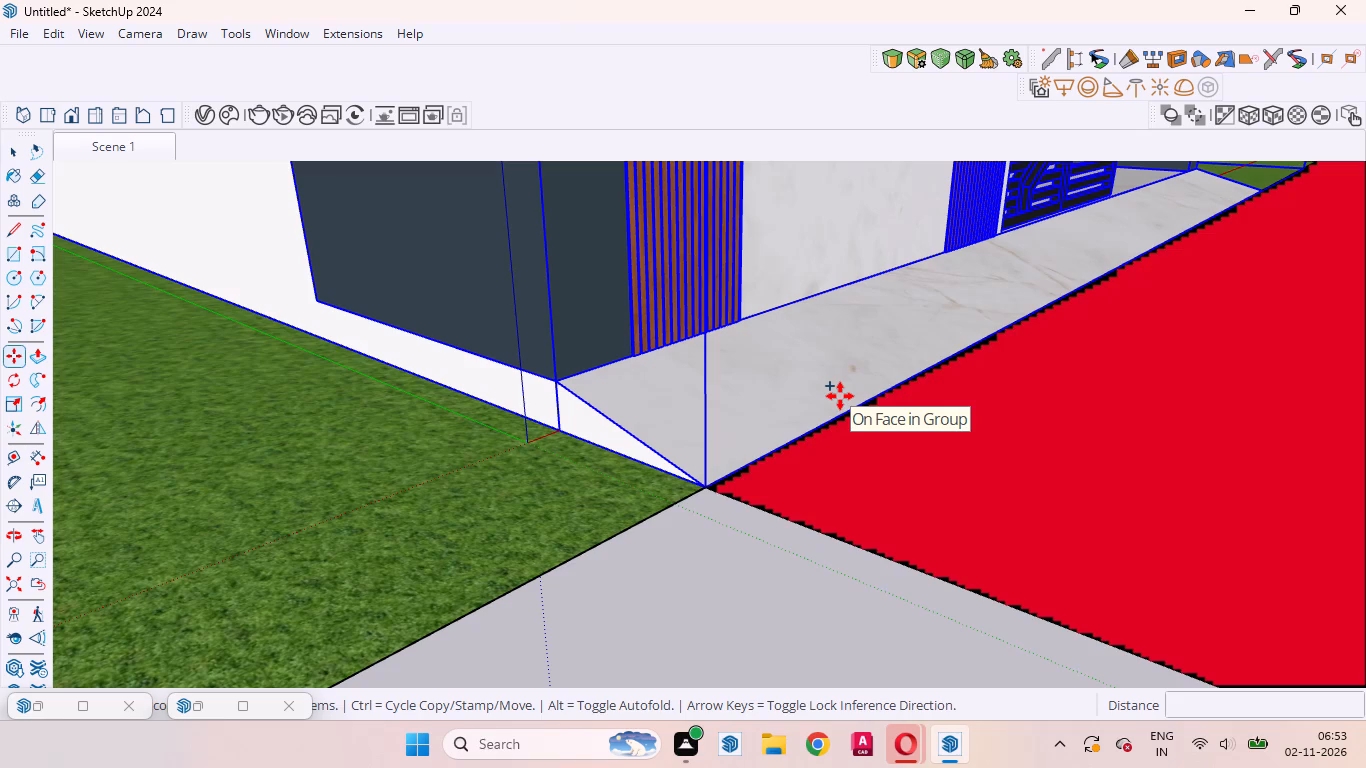
click(707, 488)
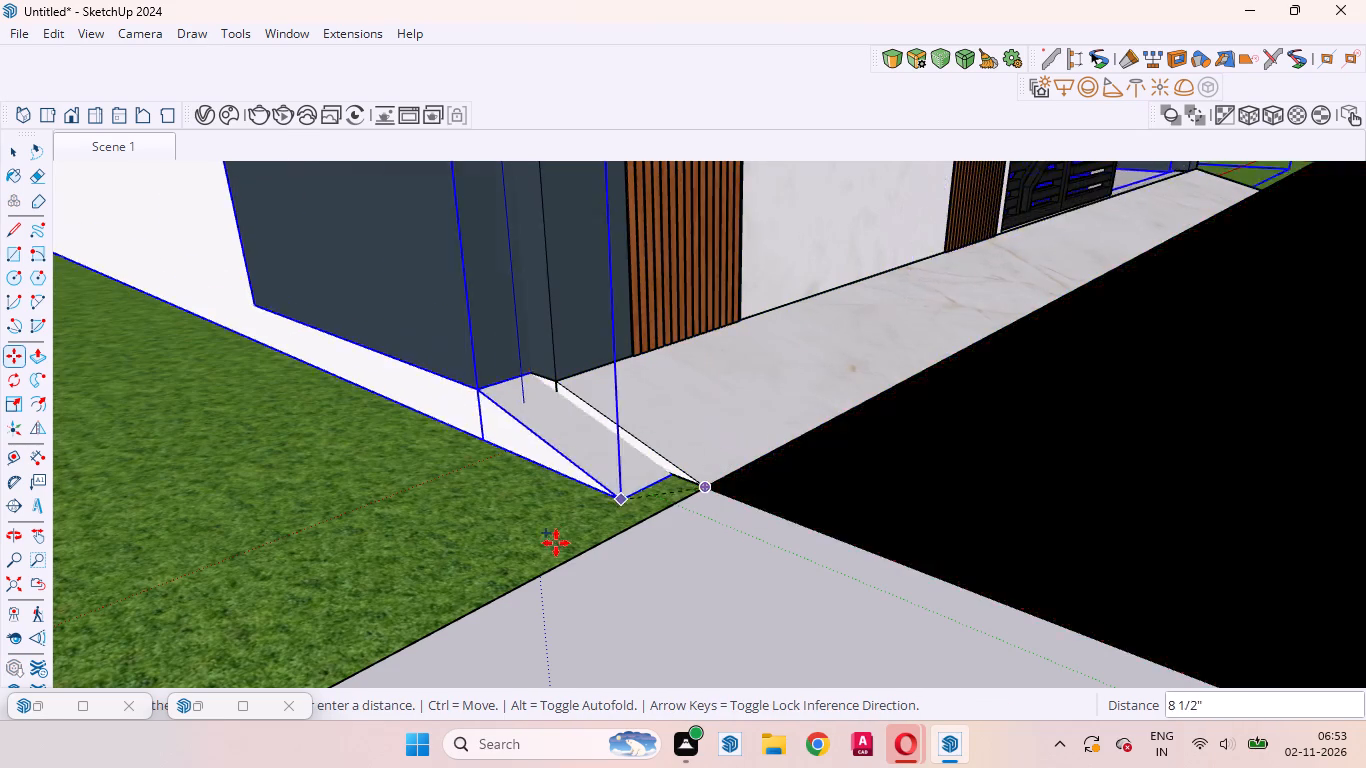
scroll(542, 552, down, 20)
scroll(542, 552, down, 12)
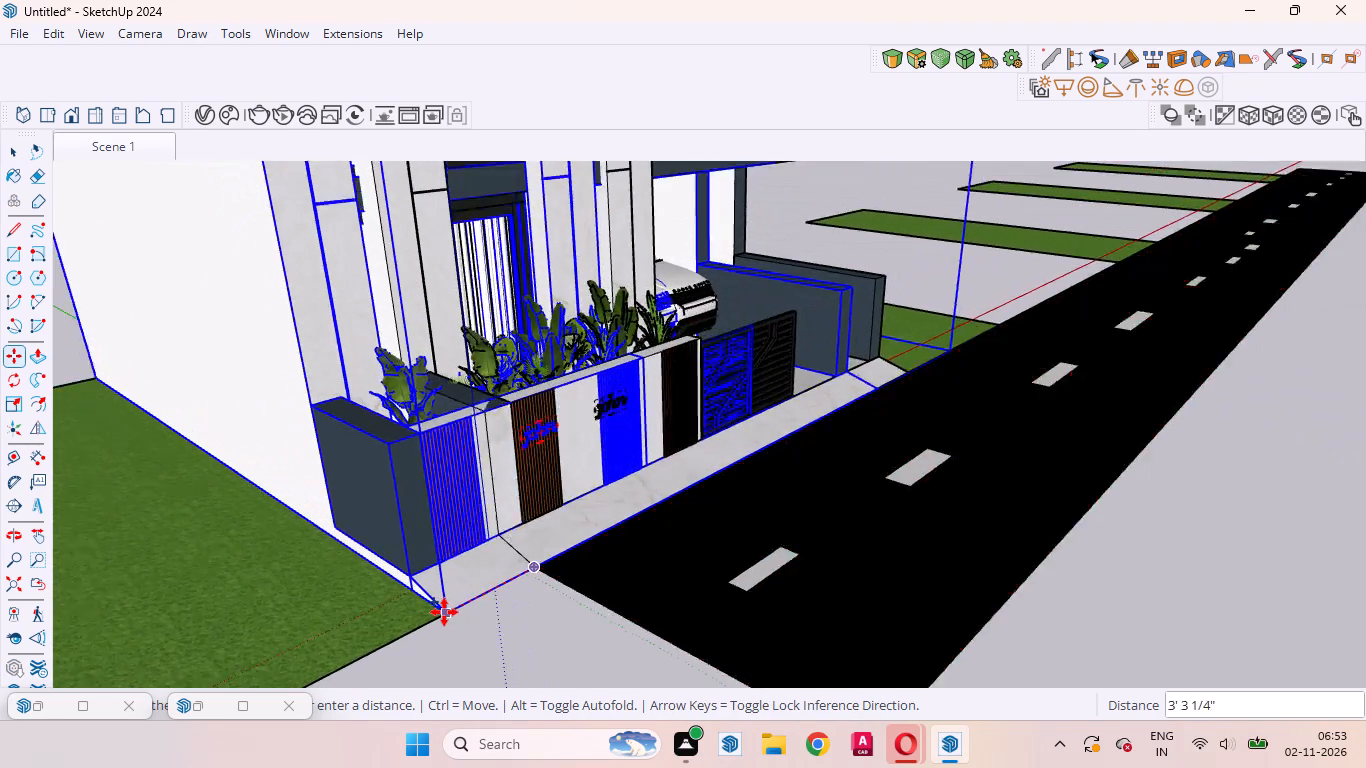
scroll(983, 336, up, 17)
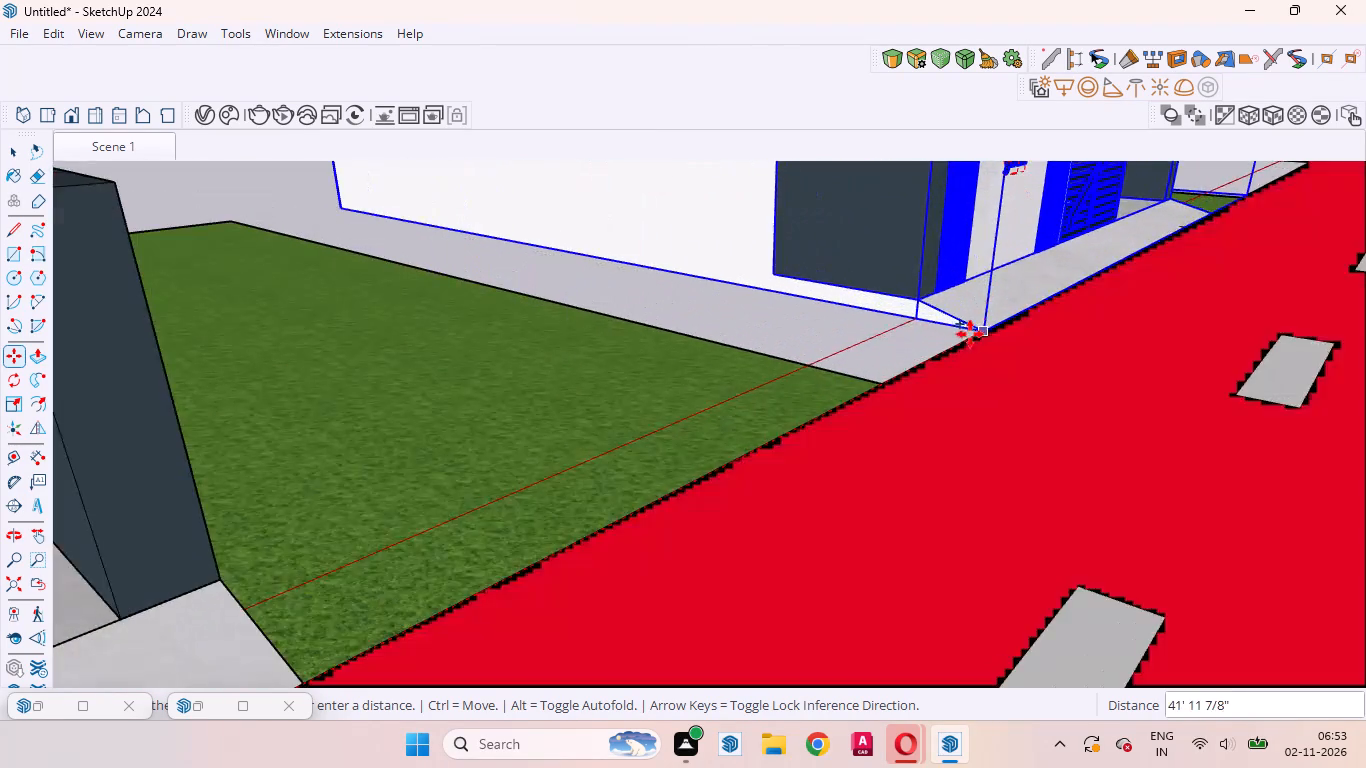
scroll(970, 334, up, 12)
click(846, 401)
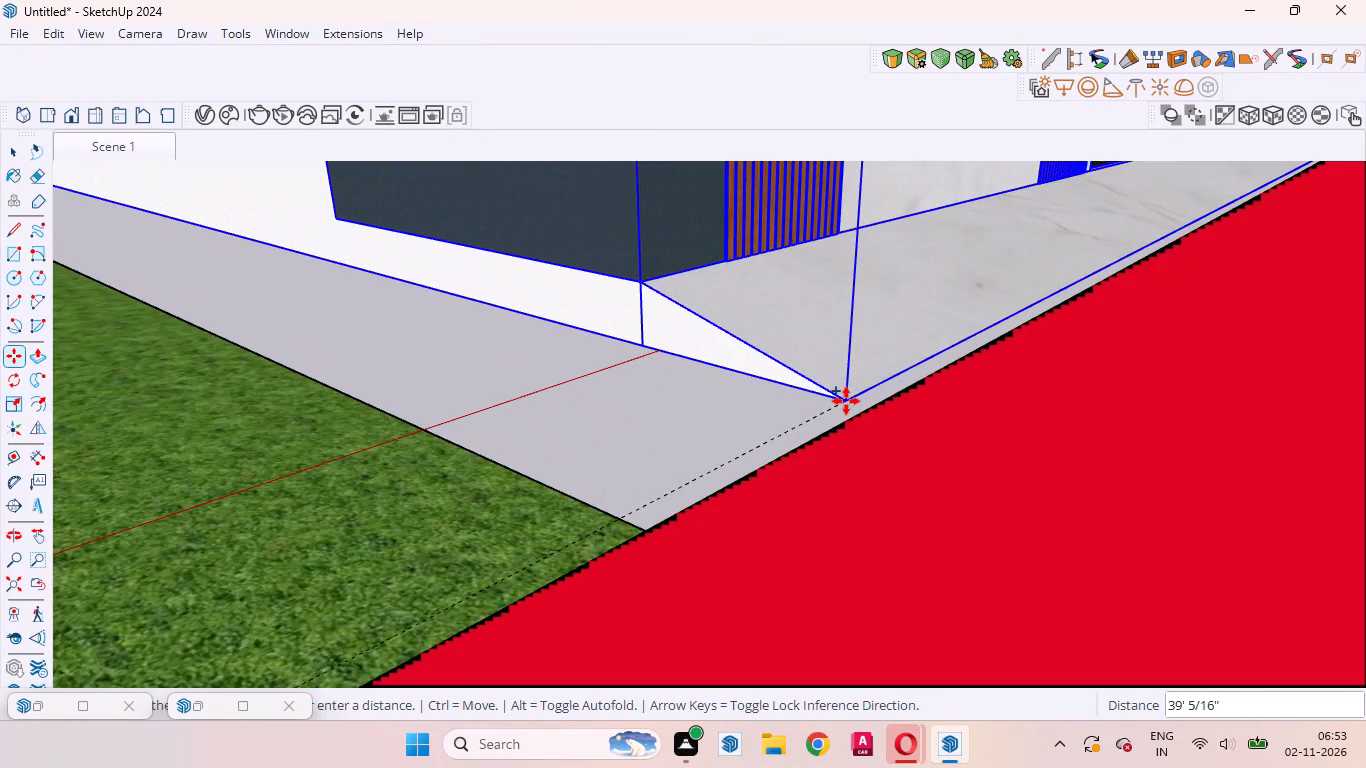
Move the copied house 2' back along the road so its front corner meets the corner of the grass strip.
scroll(852, 397, up, 9)
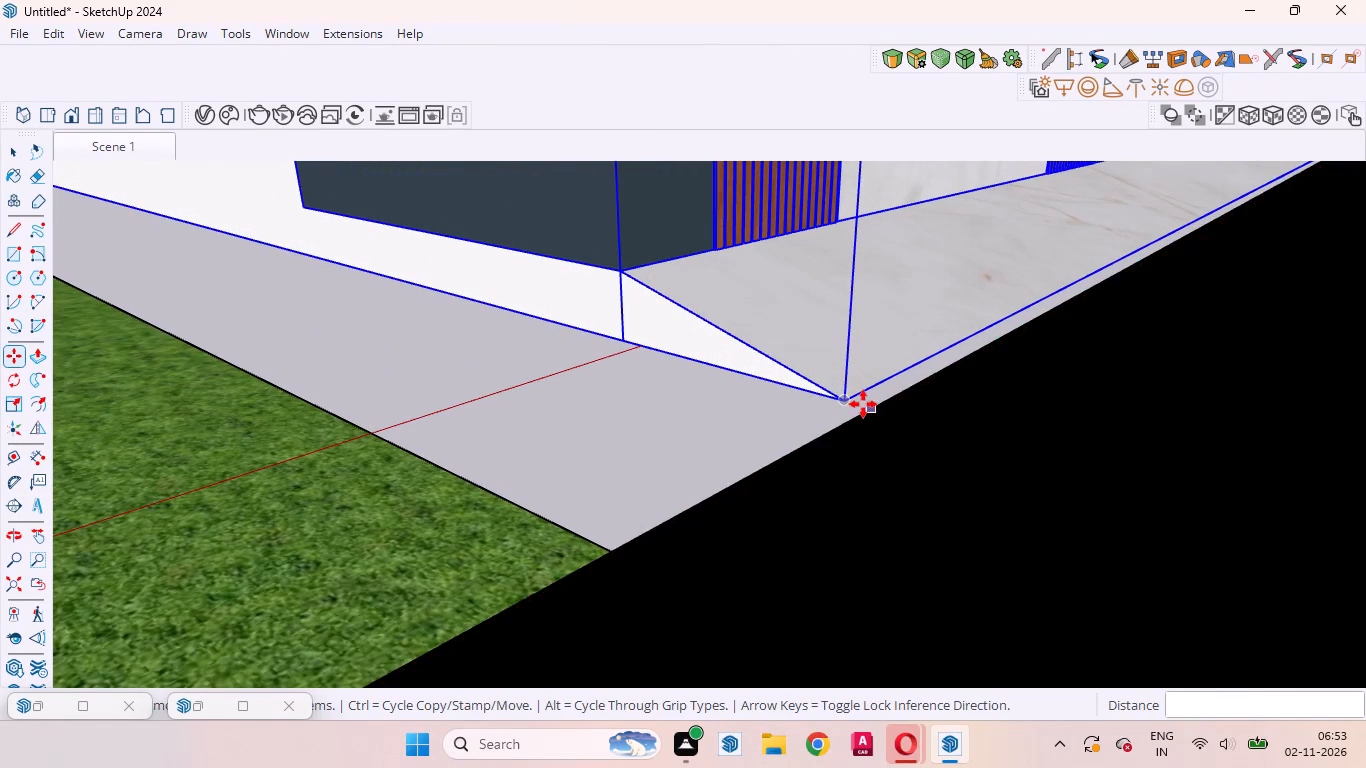
click(845, 398)
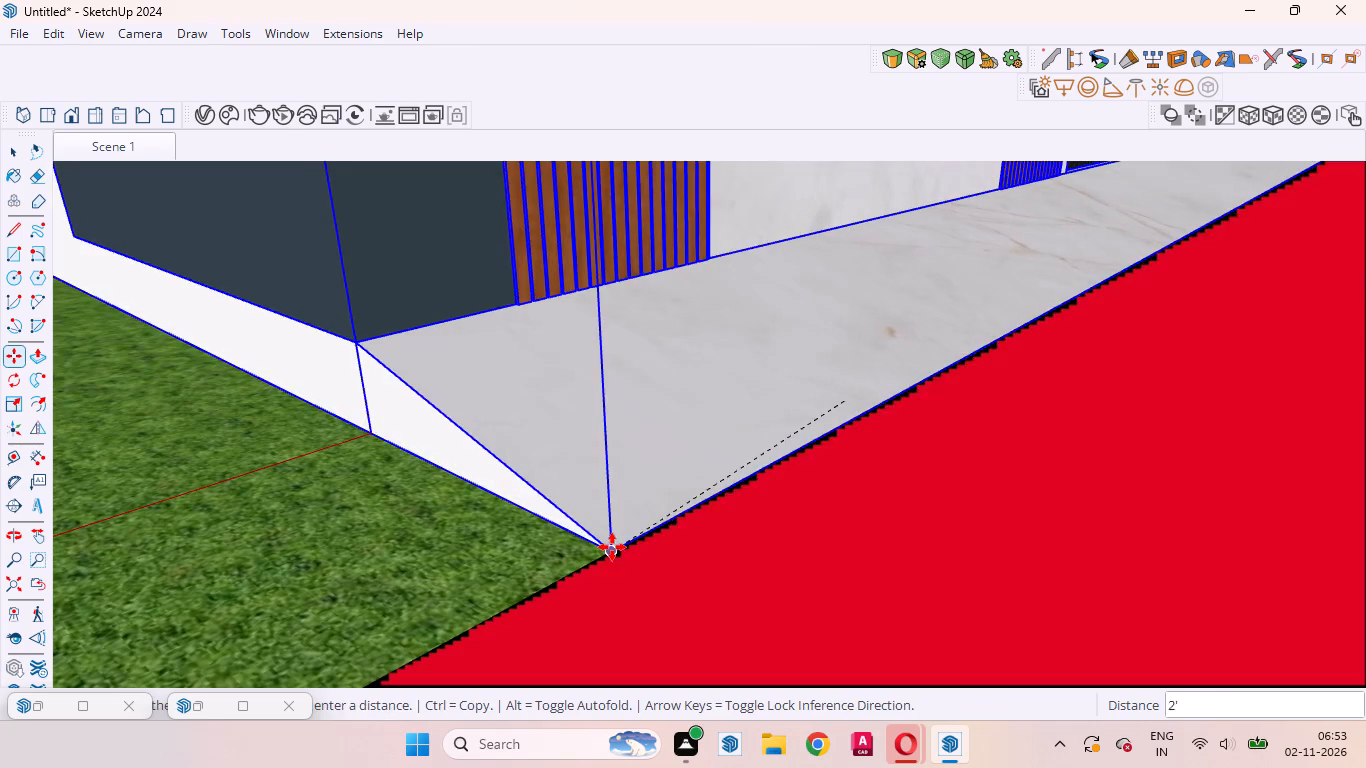
click(612, 547)
middle_drag(700, 541, 574, 703)
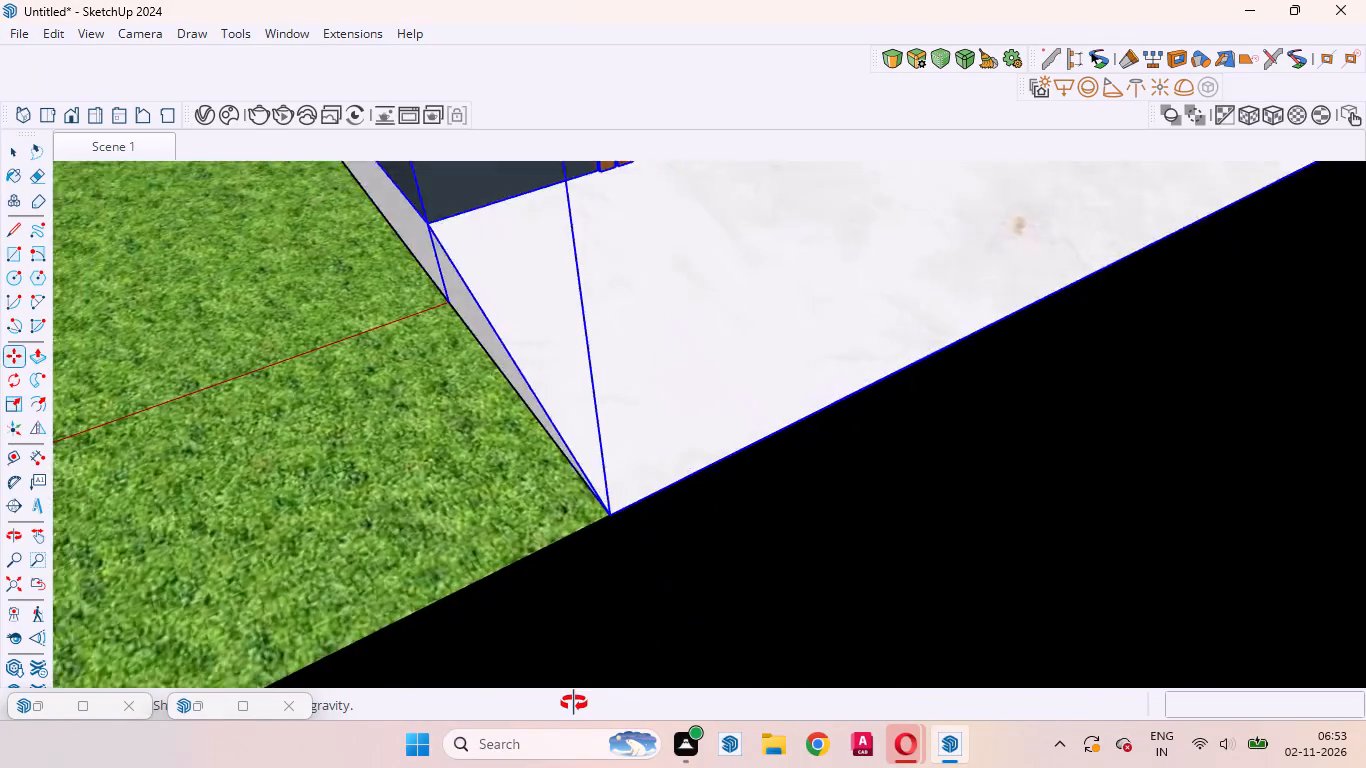
Copy the complete house group 37' along the road by its front roadside corner, onto the corner of the following grass strip.
middle_drag(574, 703, 554, 715)
scroll(583, 523, down, 8)
scroll(598, 503, up, 10)
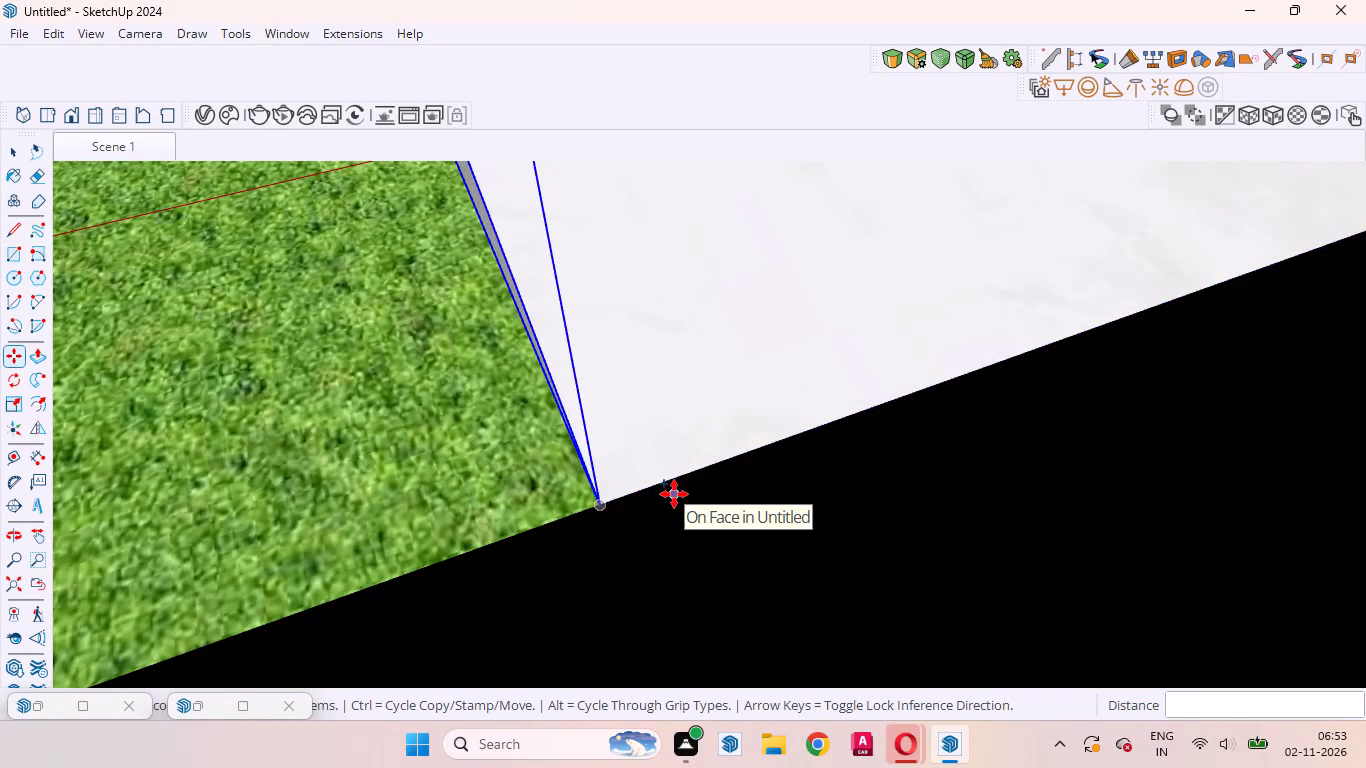
scroll(576, 525, up, 15)
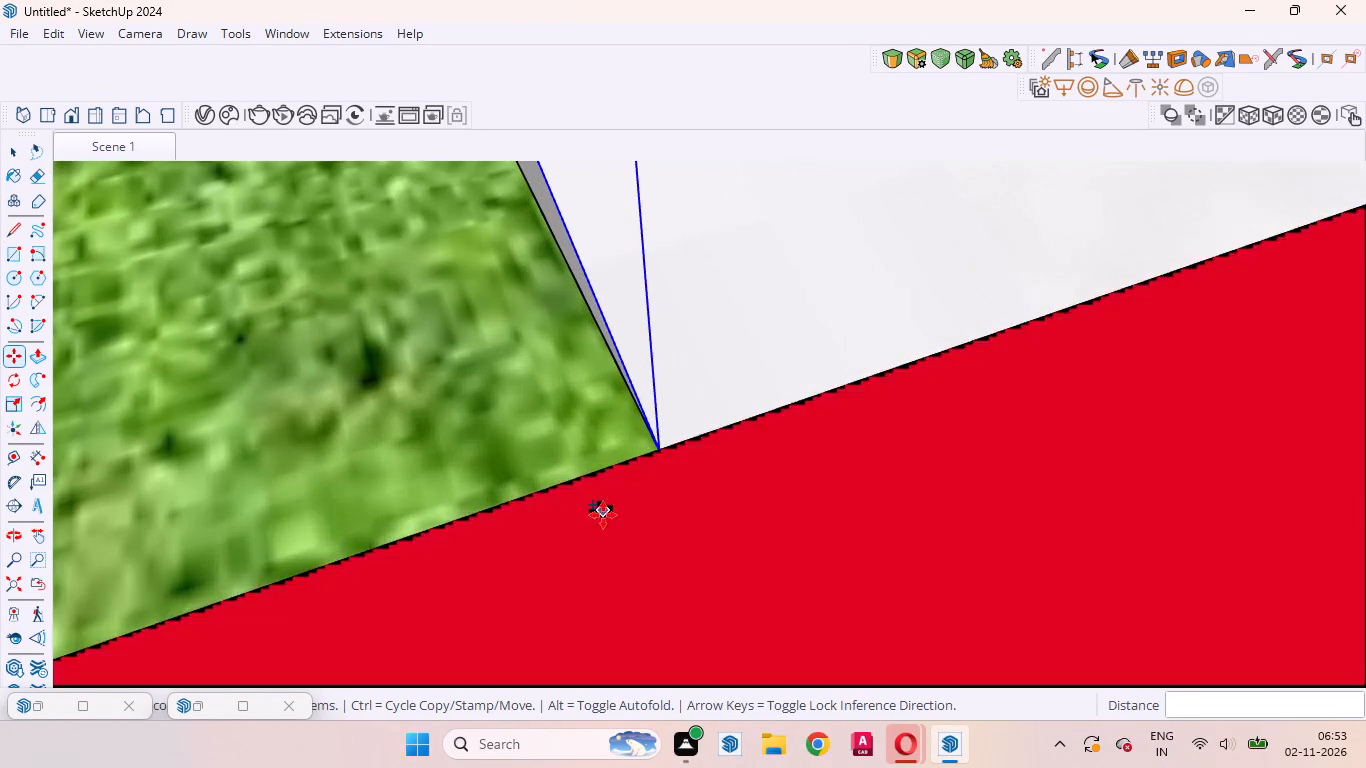
middle_drag(729, 482, 985, 219)
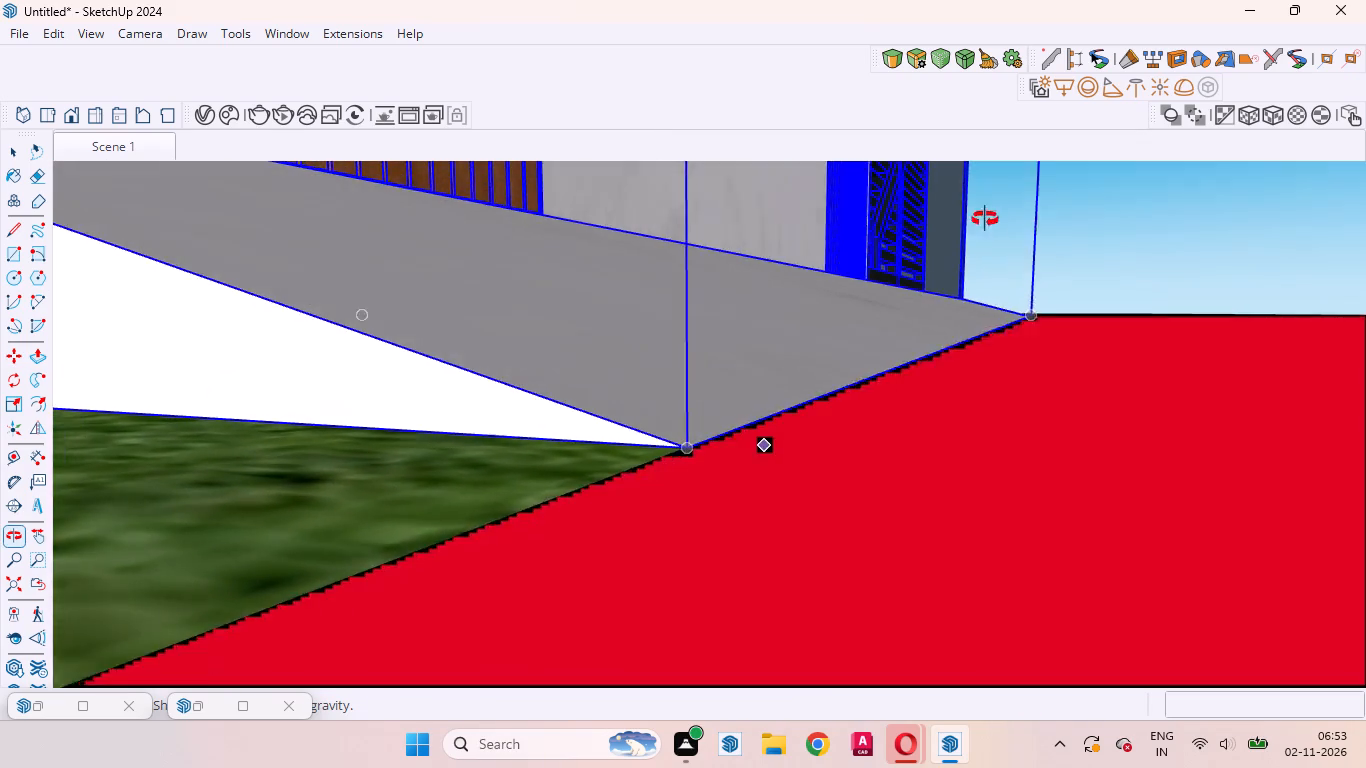
middle_drag(985, 219, 699, 523)
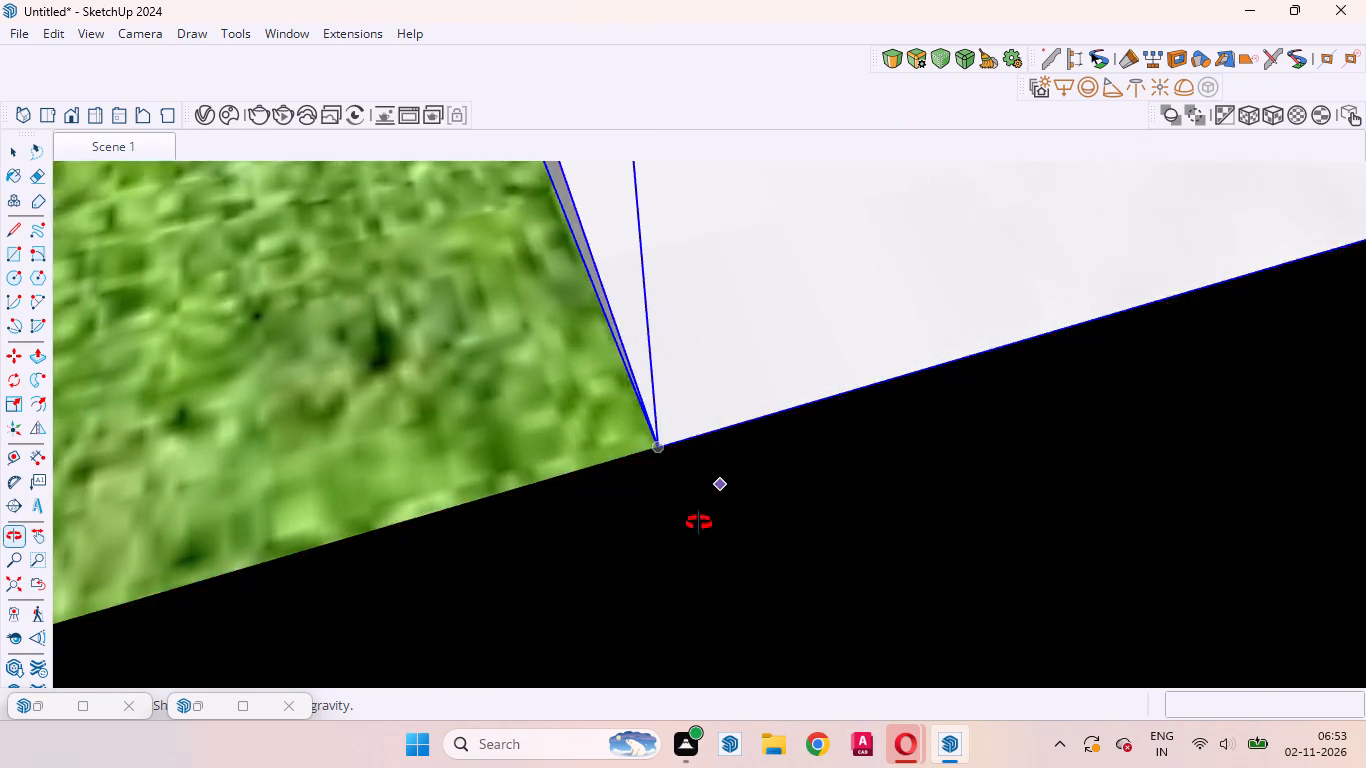
middle_drag(699, 523, 698, 529)
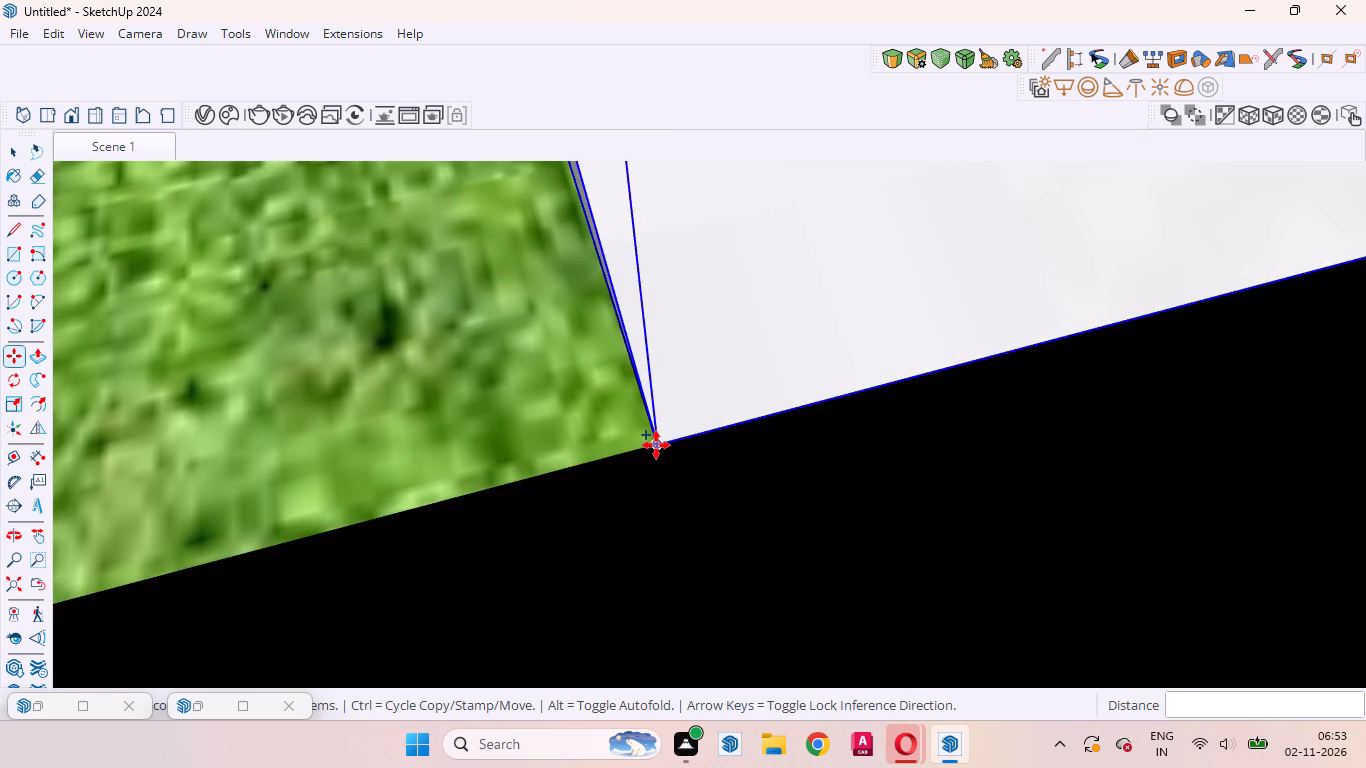
click(657, 445)
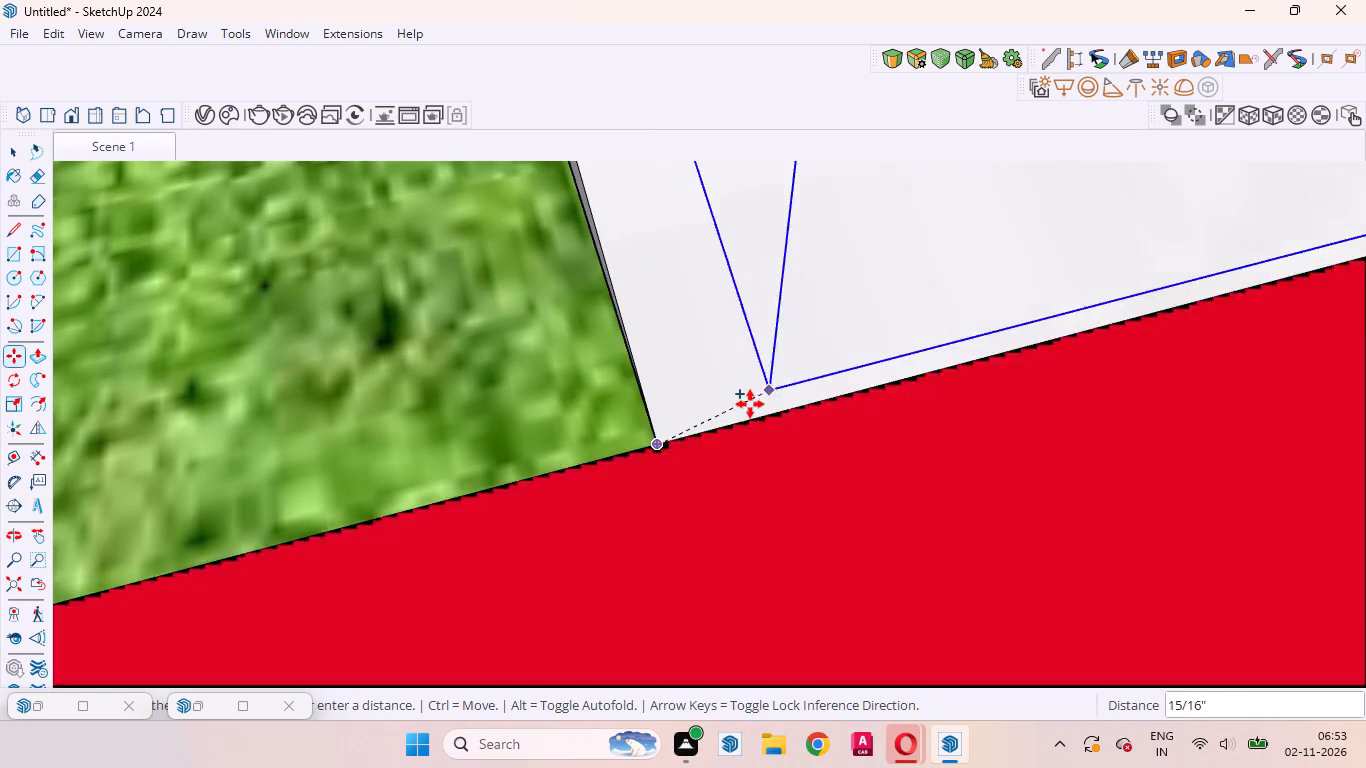
scroll(750, 404, down, 15)
scroll(649, 417, down, 12)
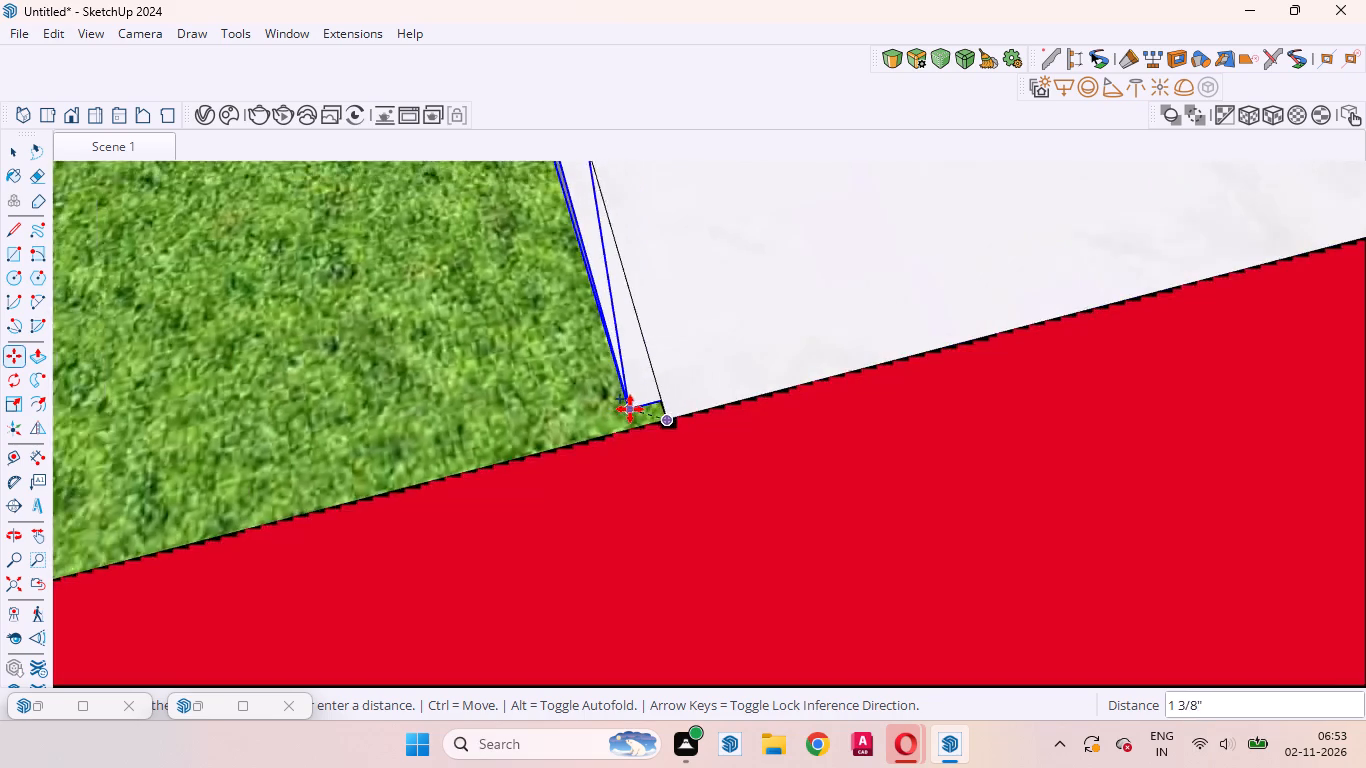
scroll(630, 409, down, 20)
scroll(630, 409, down, 12)
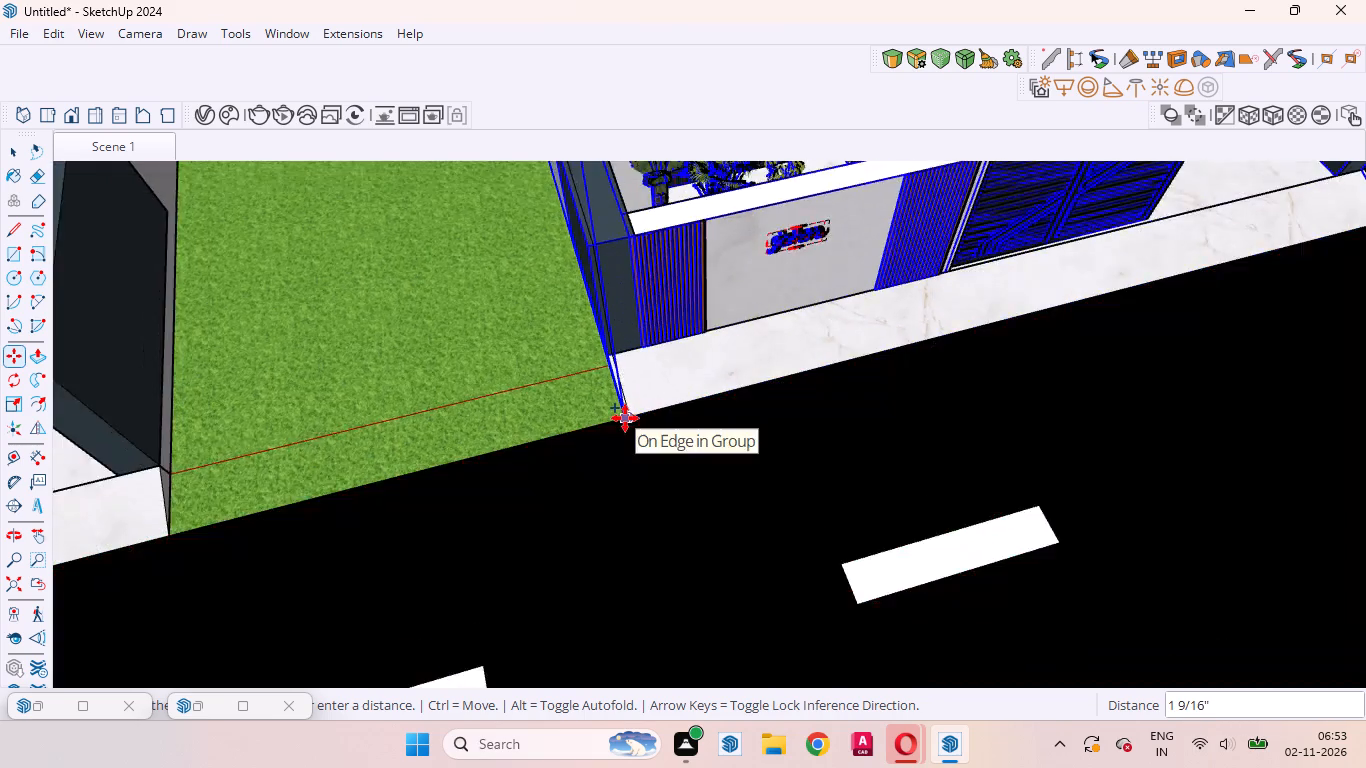
scroll(625, 418, down, 16)
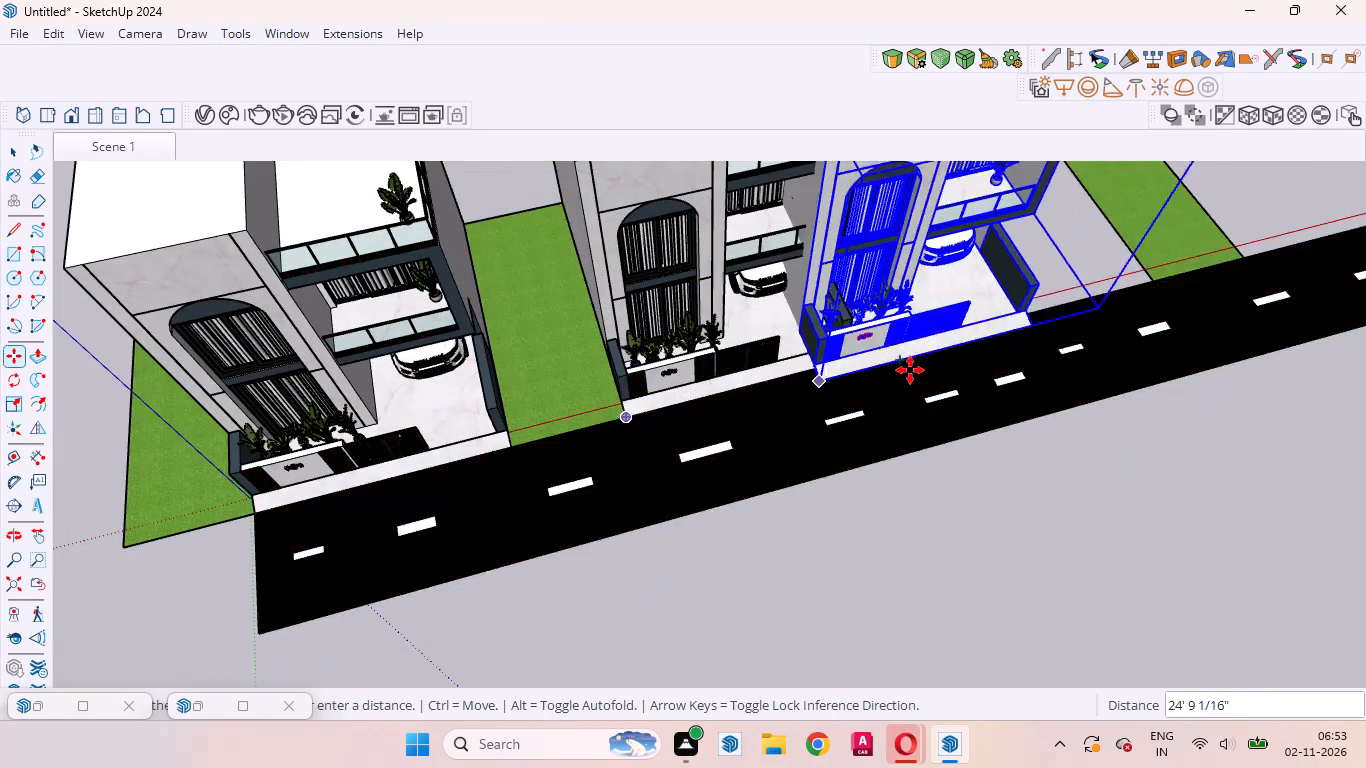
scroll(970, 317, up, 20)
scroll(970, 317, up, 6)
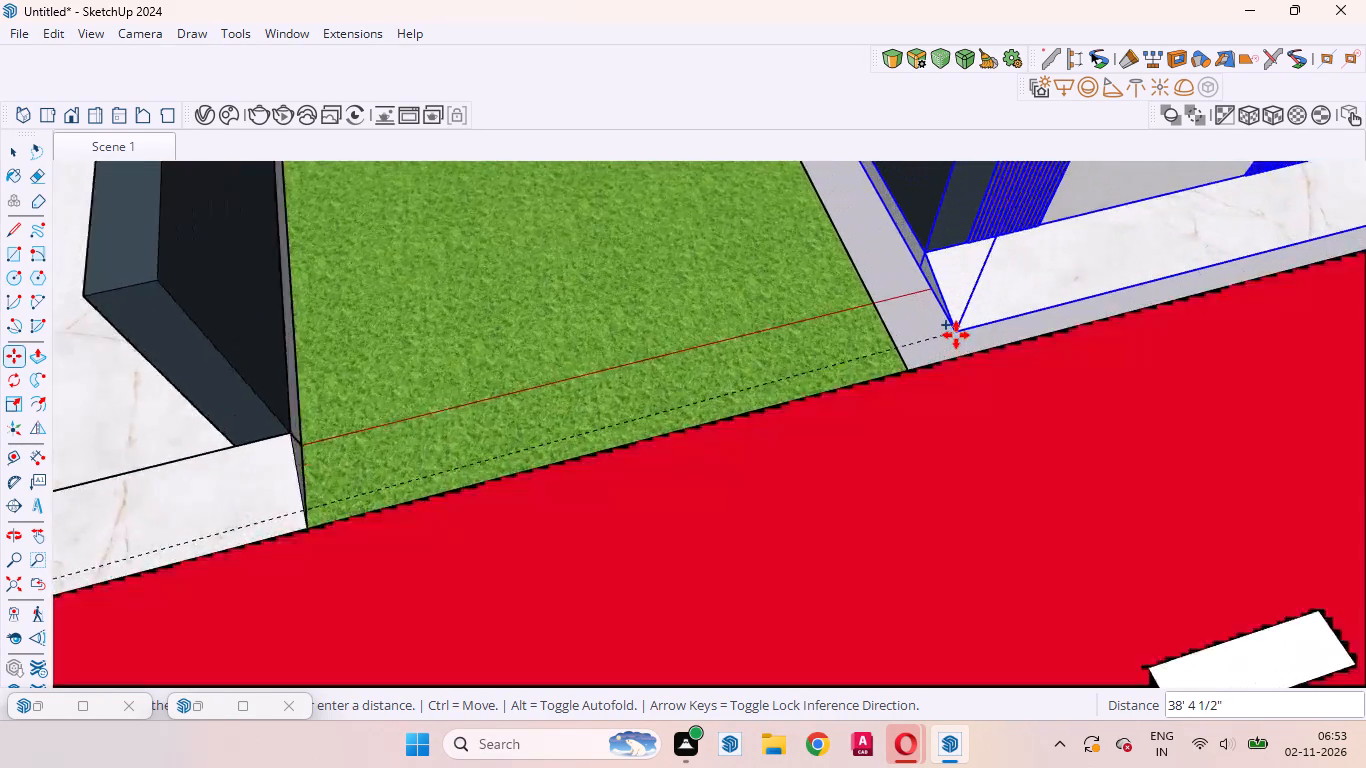
scroll(956, 335, up, 12)
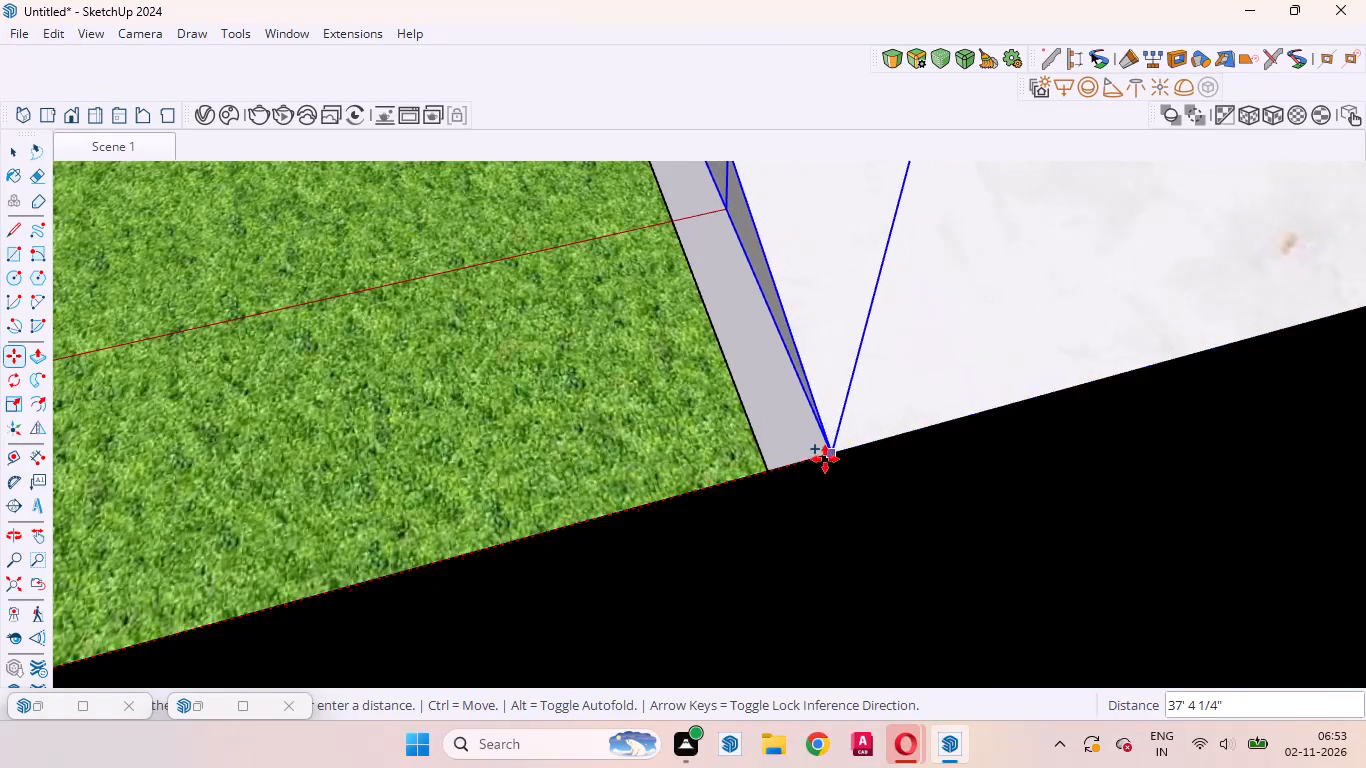
click(769, 470)
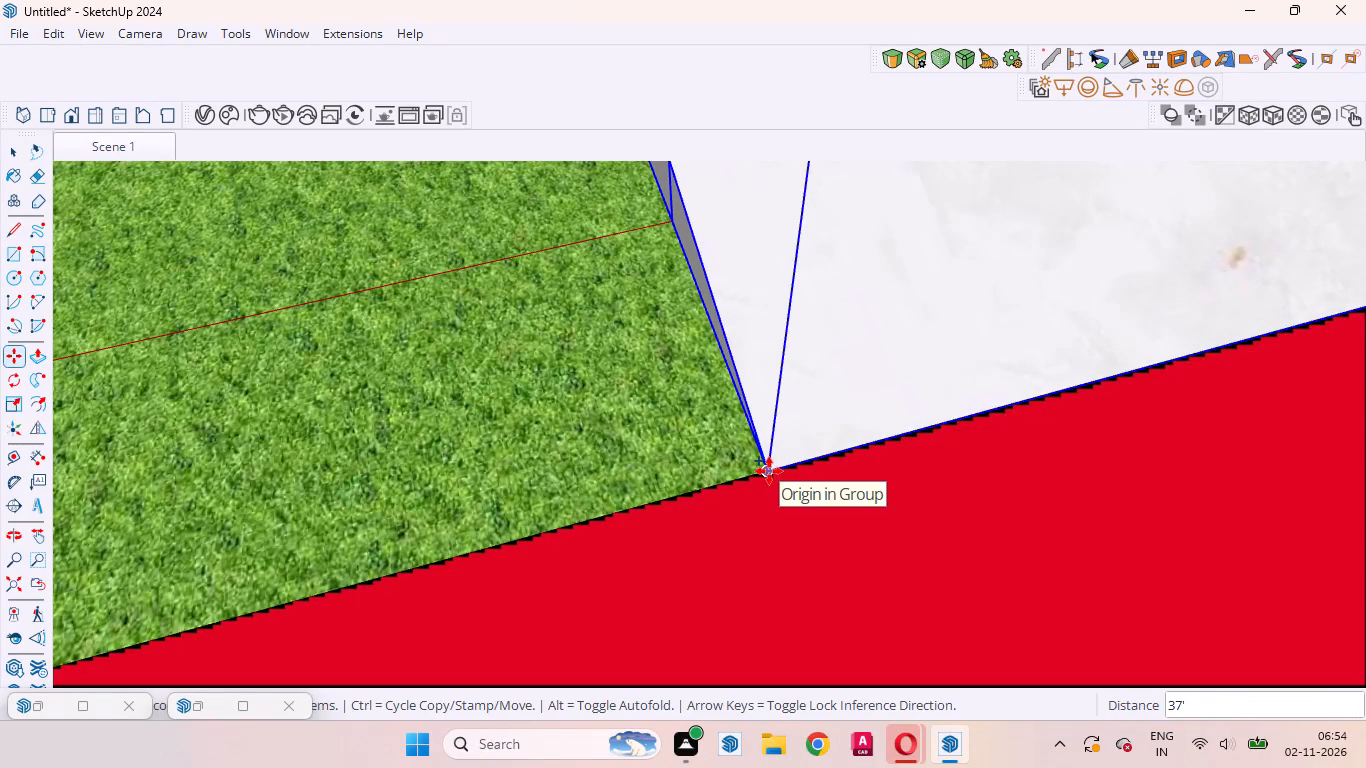
Copy the newest house group another 37' along the road, snapping its front corner to the next grass strip's corner.
click(769, 471)
scroll(716, 461, down, 10)
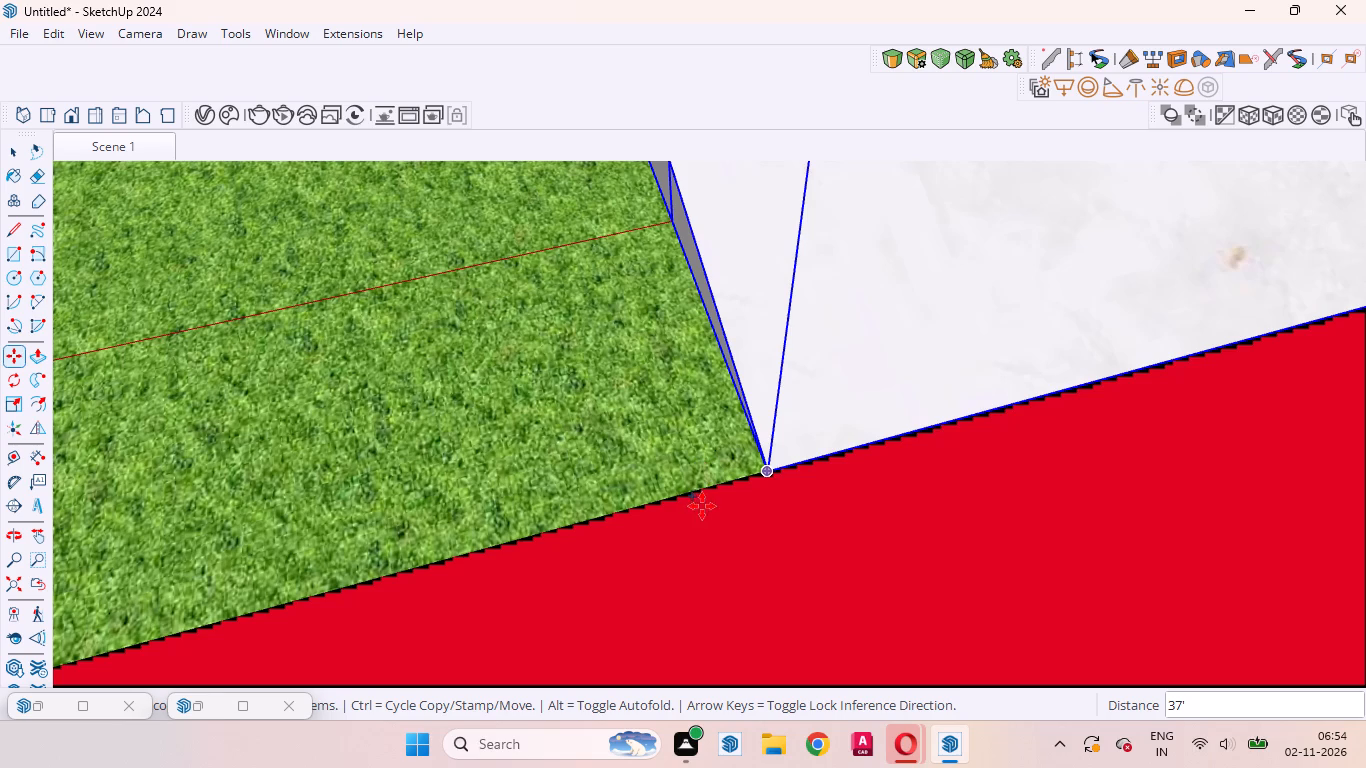
scroll(714, 506, down, 8)
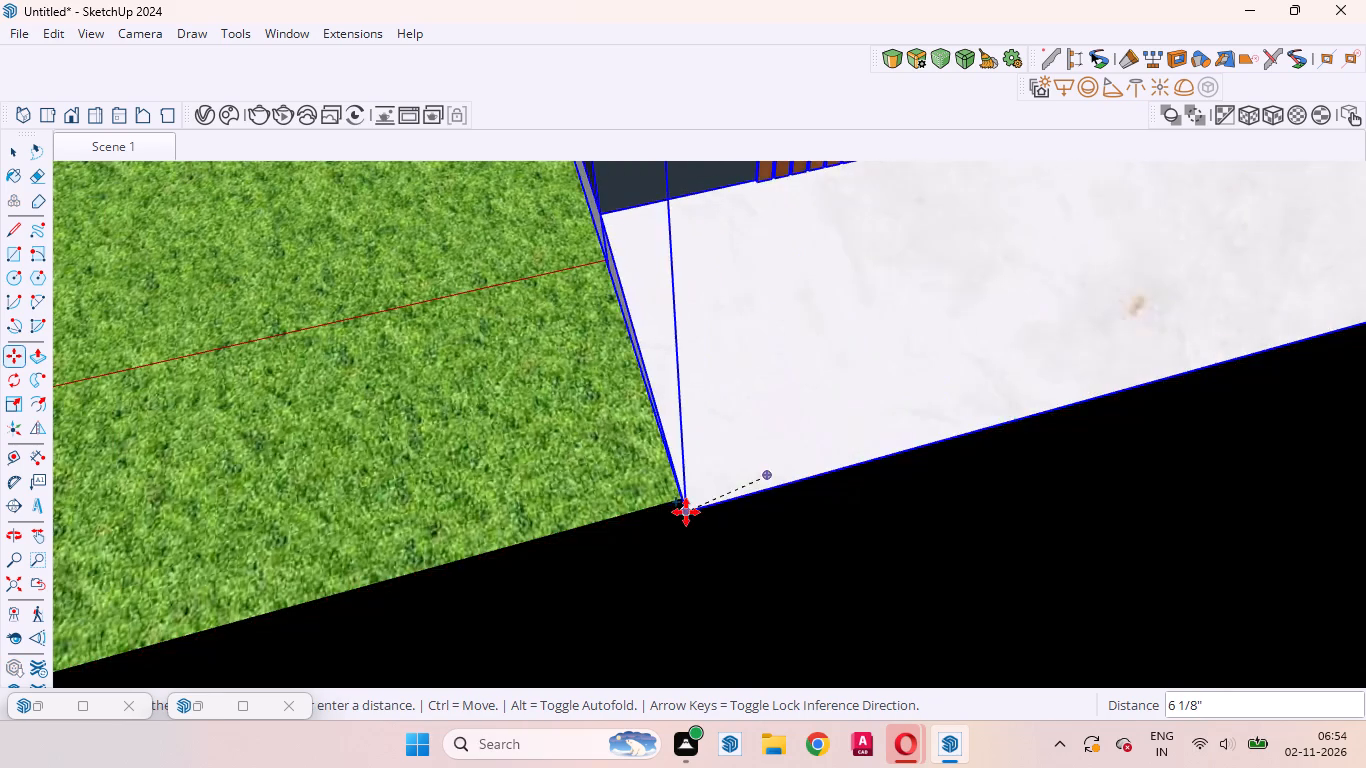
scroll(686, 512, down, 20)
scroll(686, 512, down, 12)
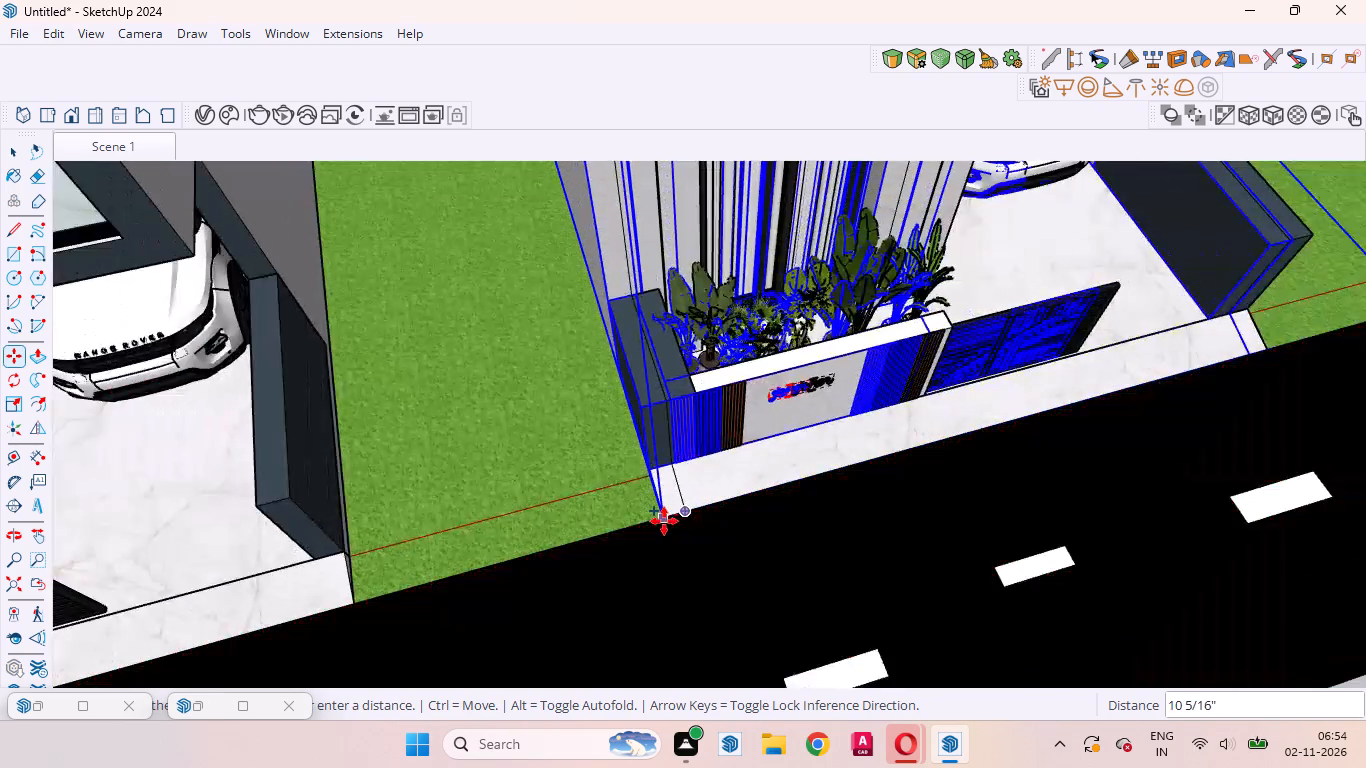
scroll(664, 521, down, 16)
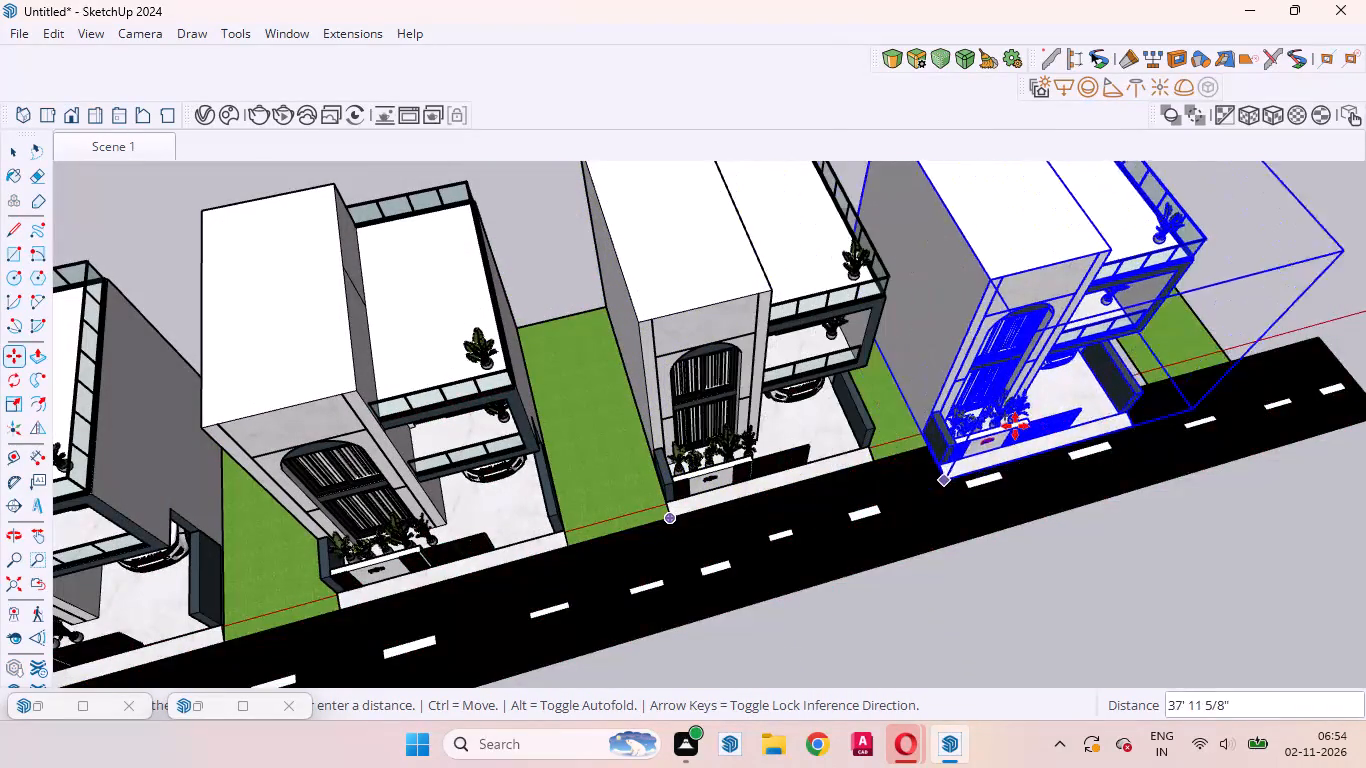
scroll(1020, 406, up, 20)
scroll(1020, 406, up, 3)
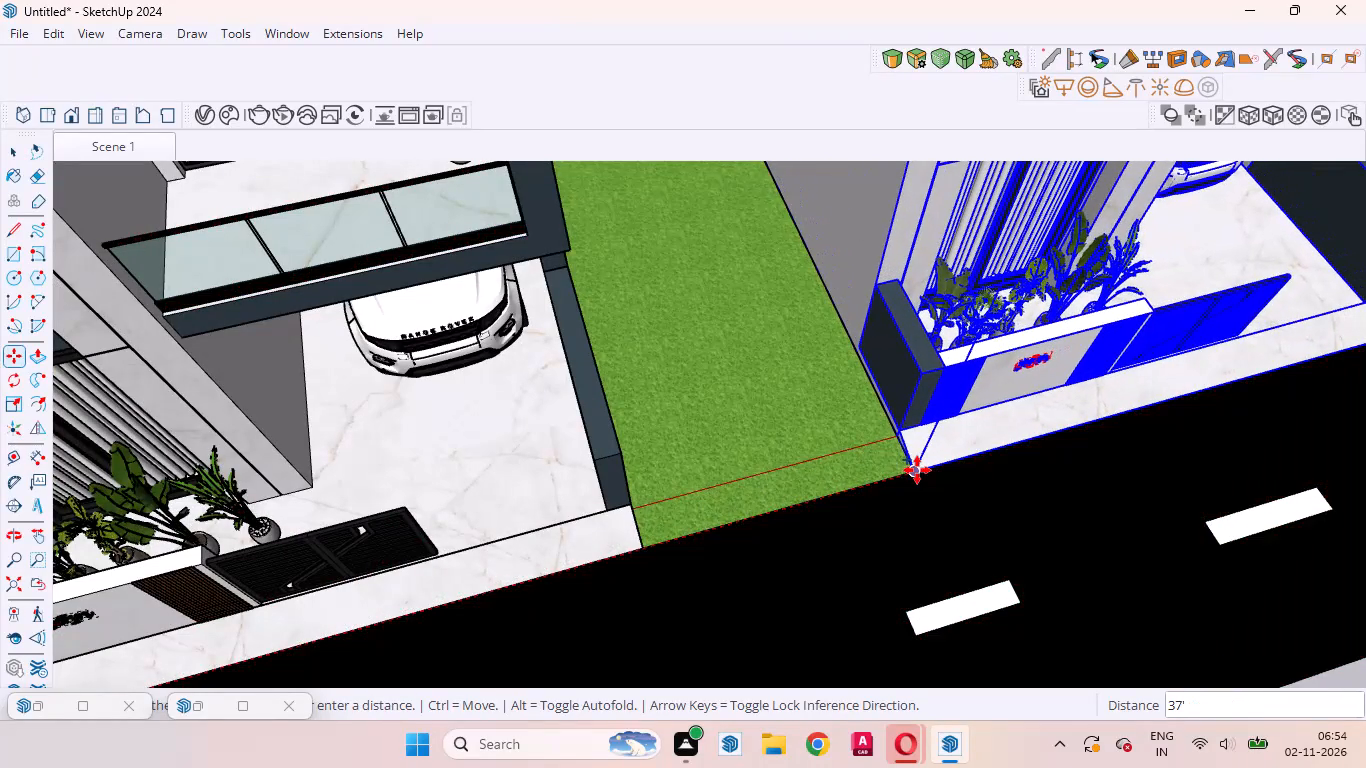
click(917, 470)
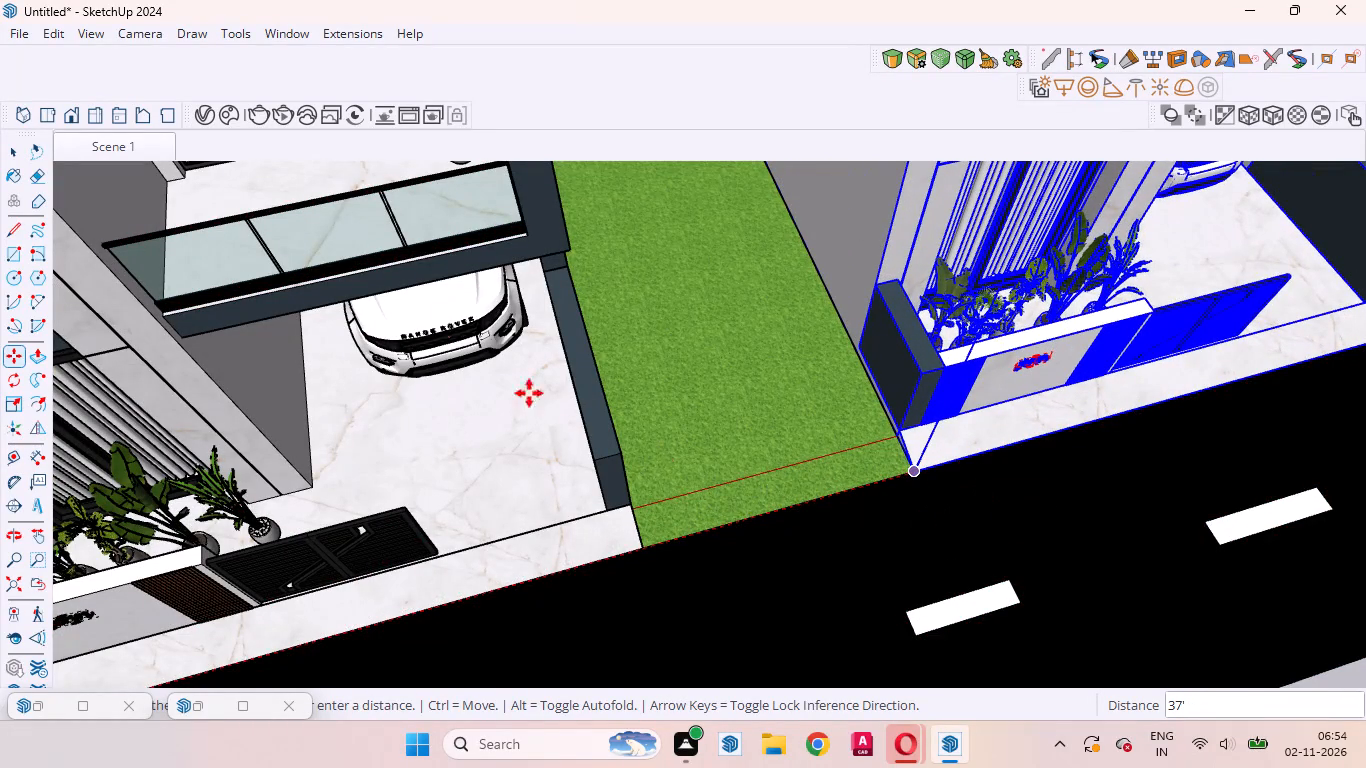
click(16, 159)
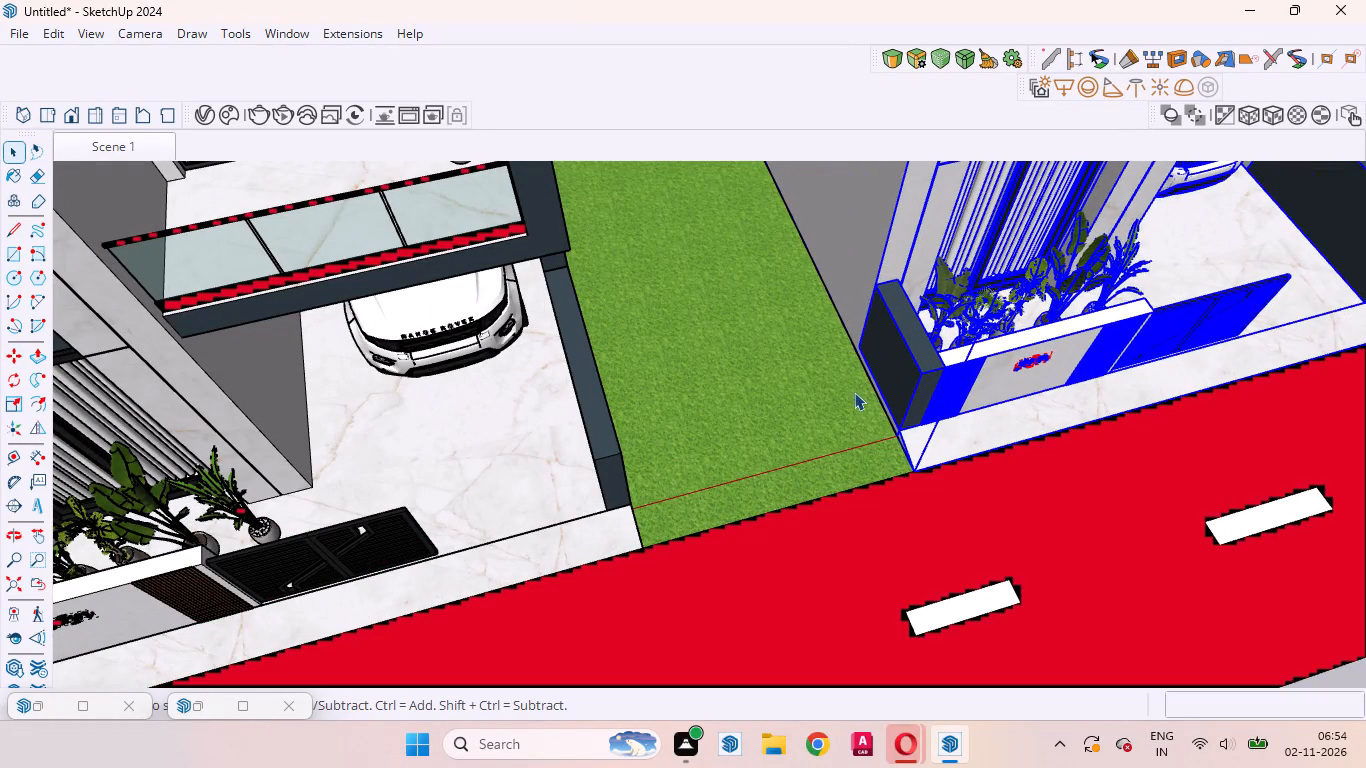
Recall the saved Scene 1 view and clear the selection.
scroll(870, 420, up, 17)
scroll(947, 375, down, 14)
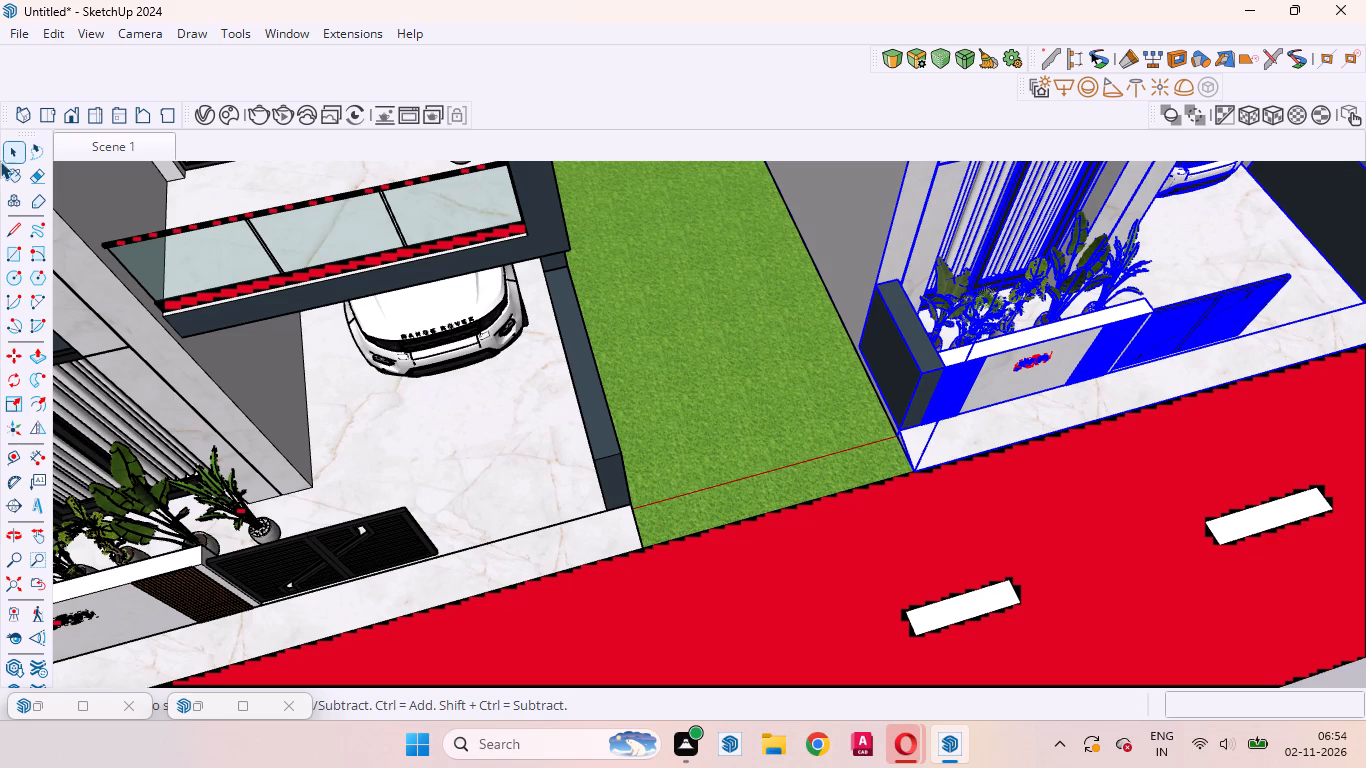
click(119, 149)
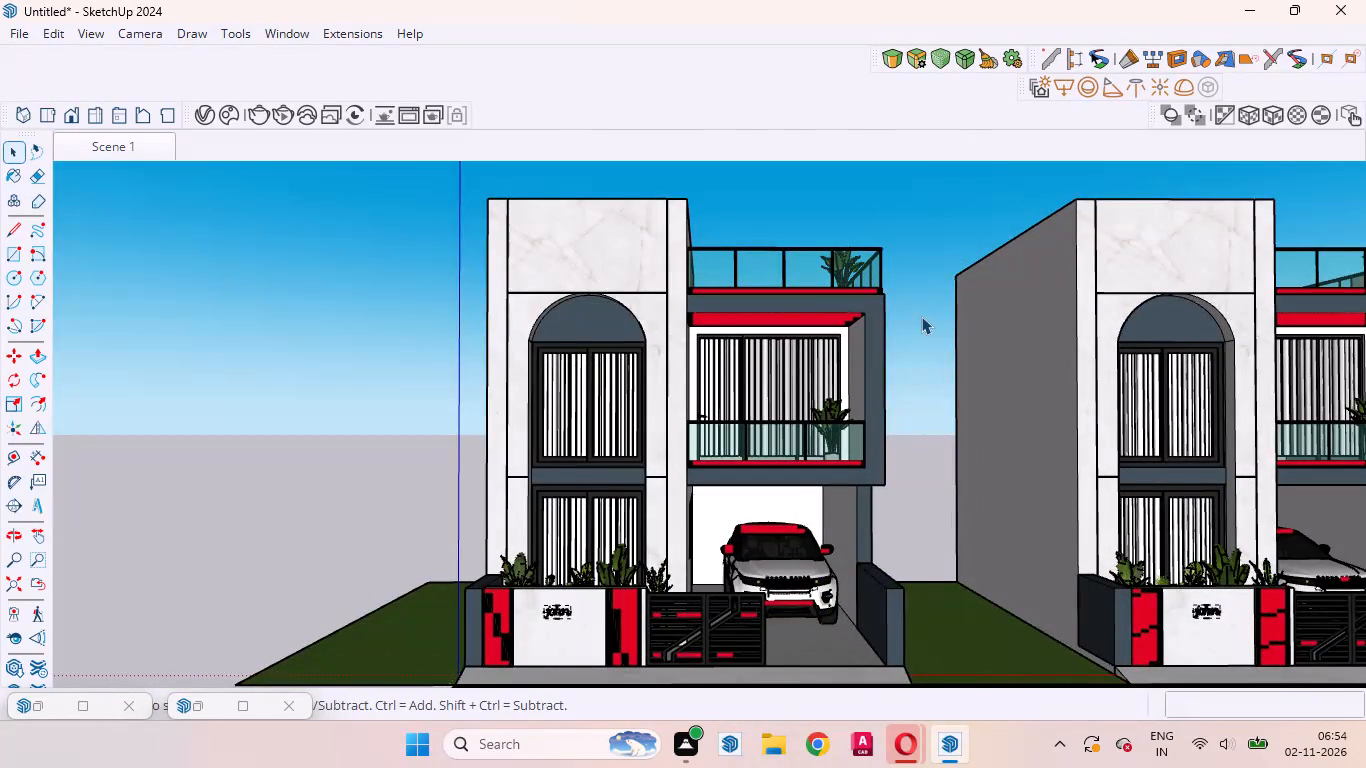
click(921, 316)
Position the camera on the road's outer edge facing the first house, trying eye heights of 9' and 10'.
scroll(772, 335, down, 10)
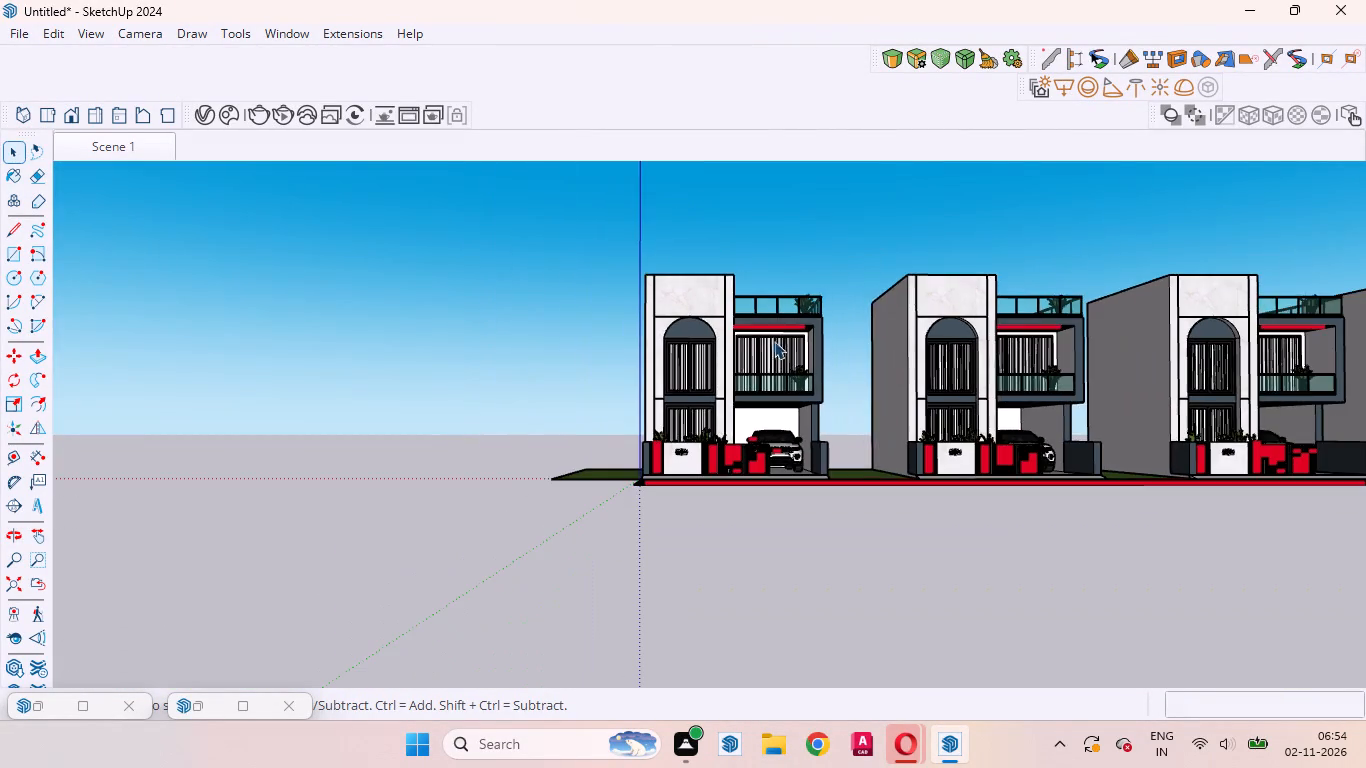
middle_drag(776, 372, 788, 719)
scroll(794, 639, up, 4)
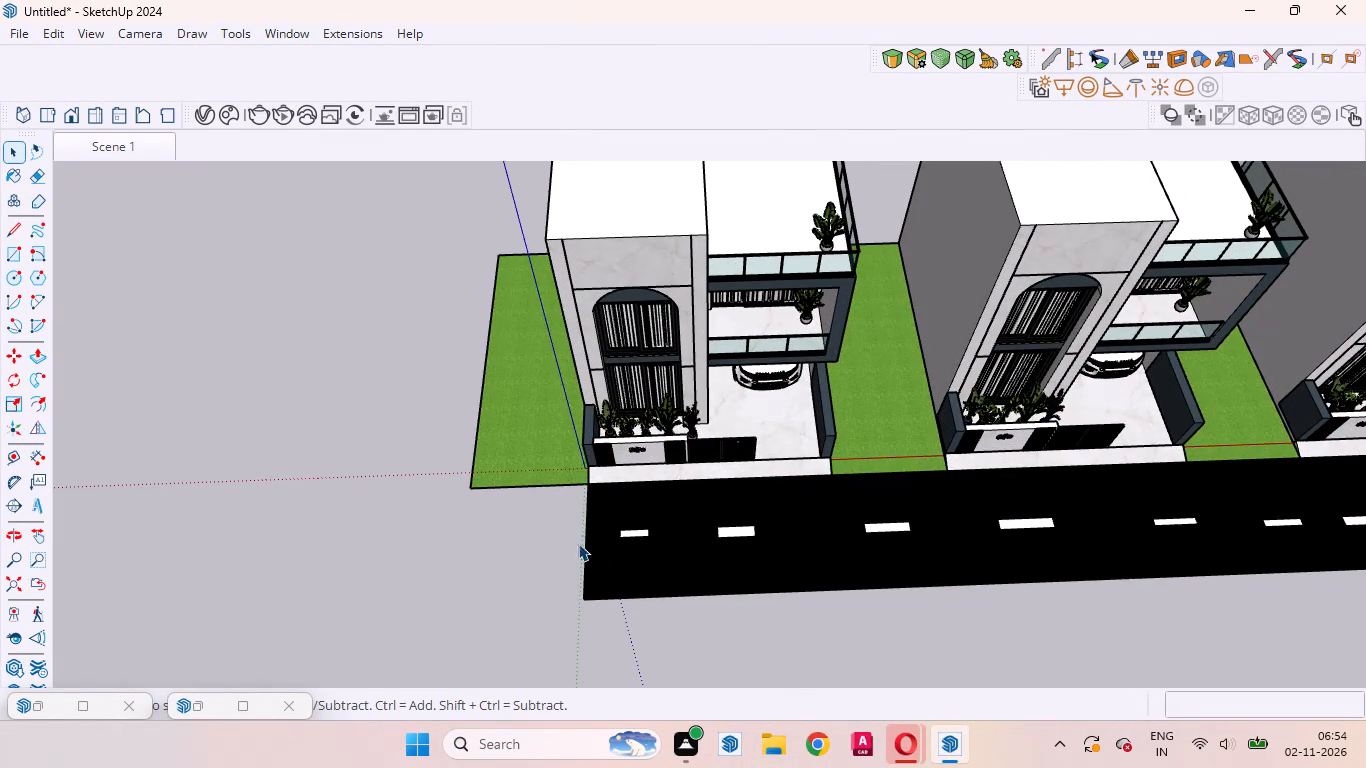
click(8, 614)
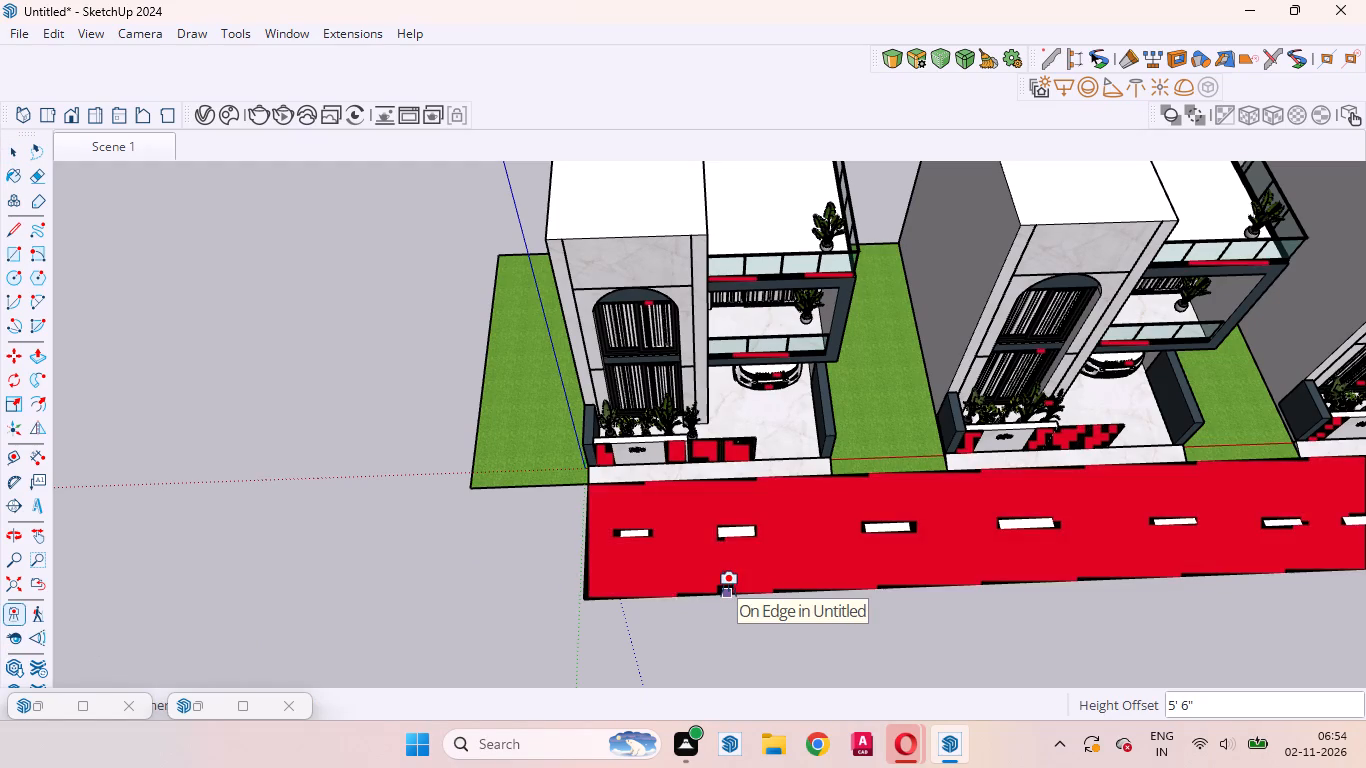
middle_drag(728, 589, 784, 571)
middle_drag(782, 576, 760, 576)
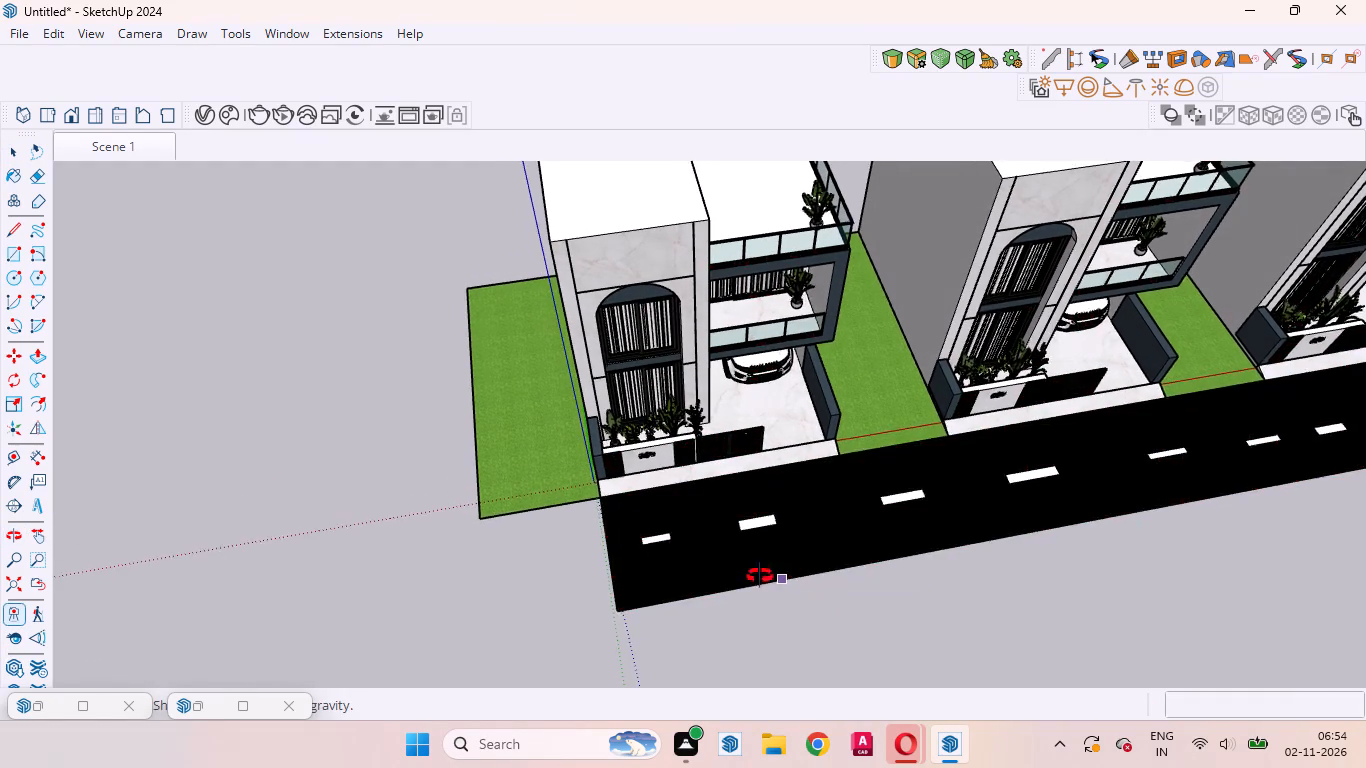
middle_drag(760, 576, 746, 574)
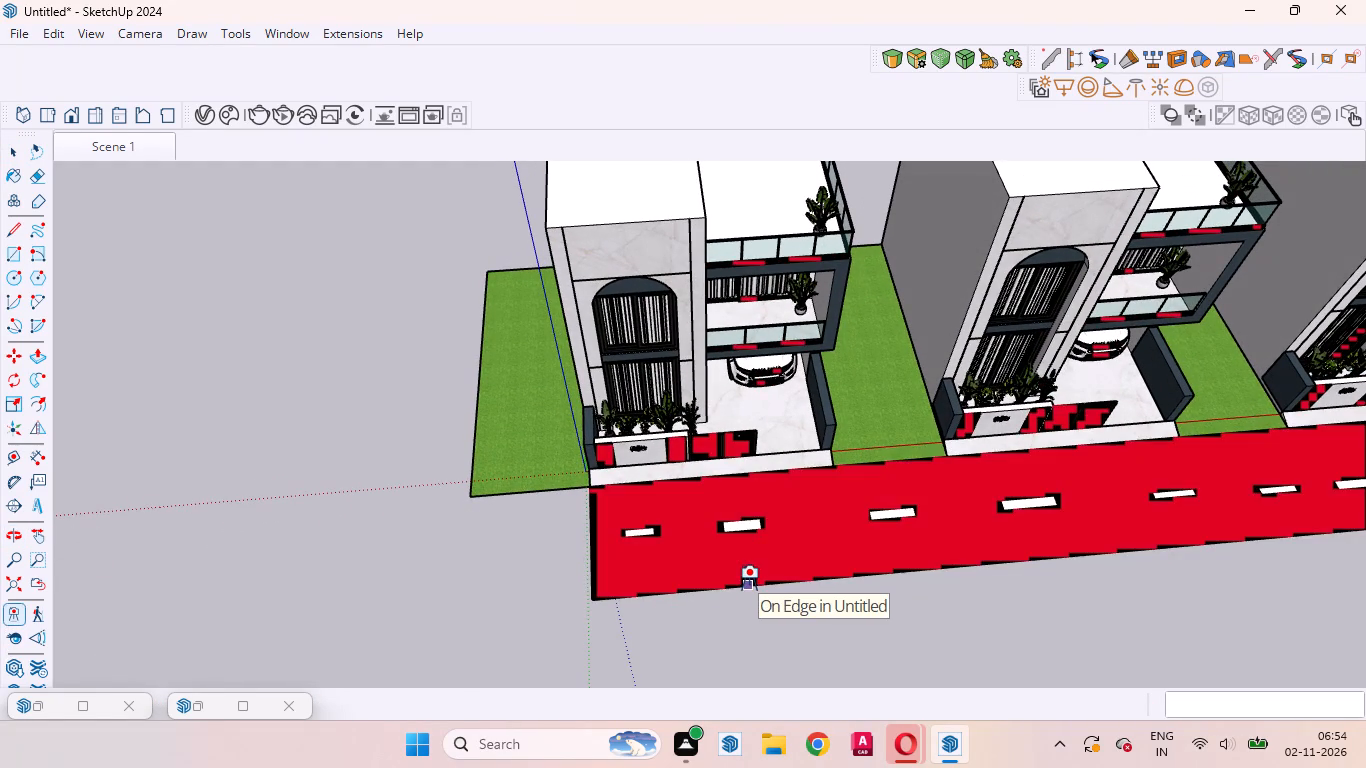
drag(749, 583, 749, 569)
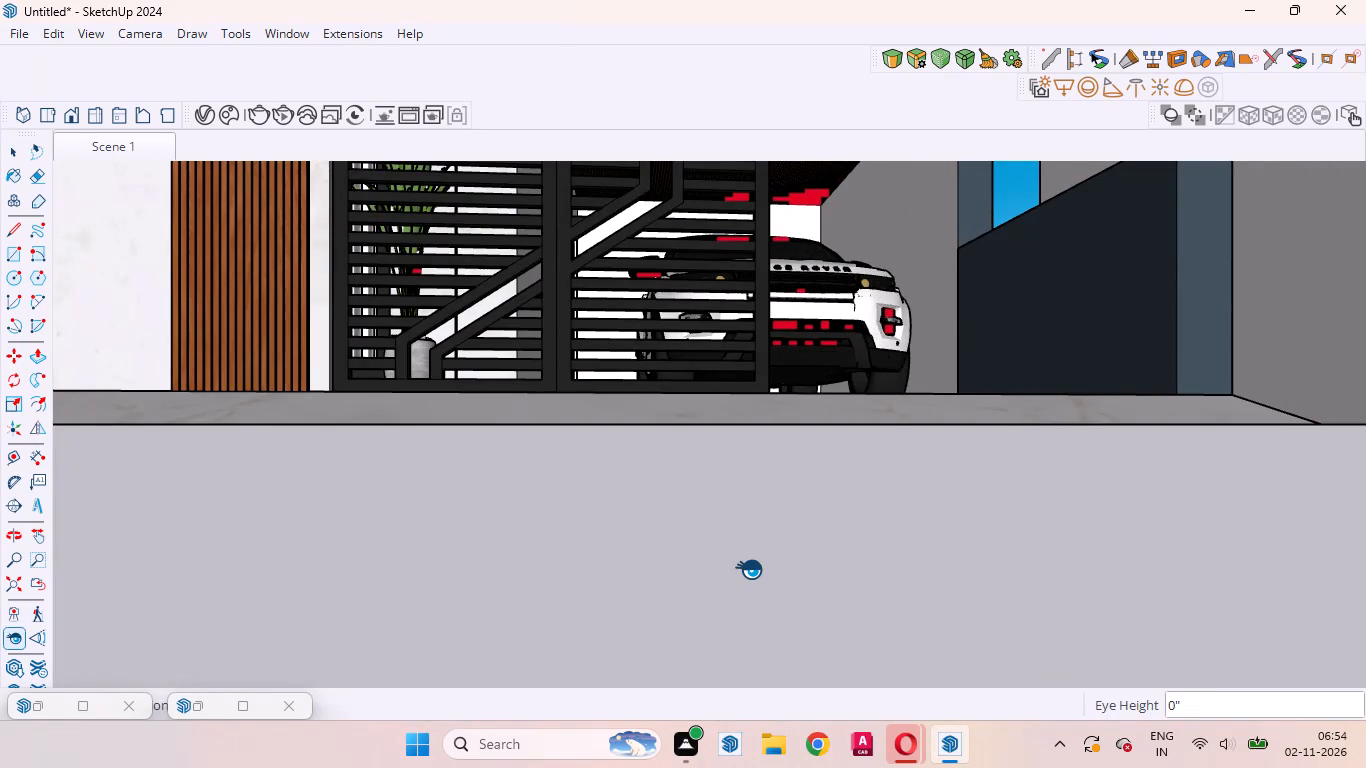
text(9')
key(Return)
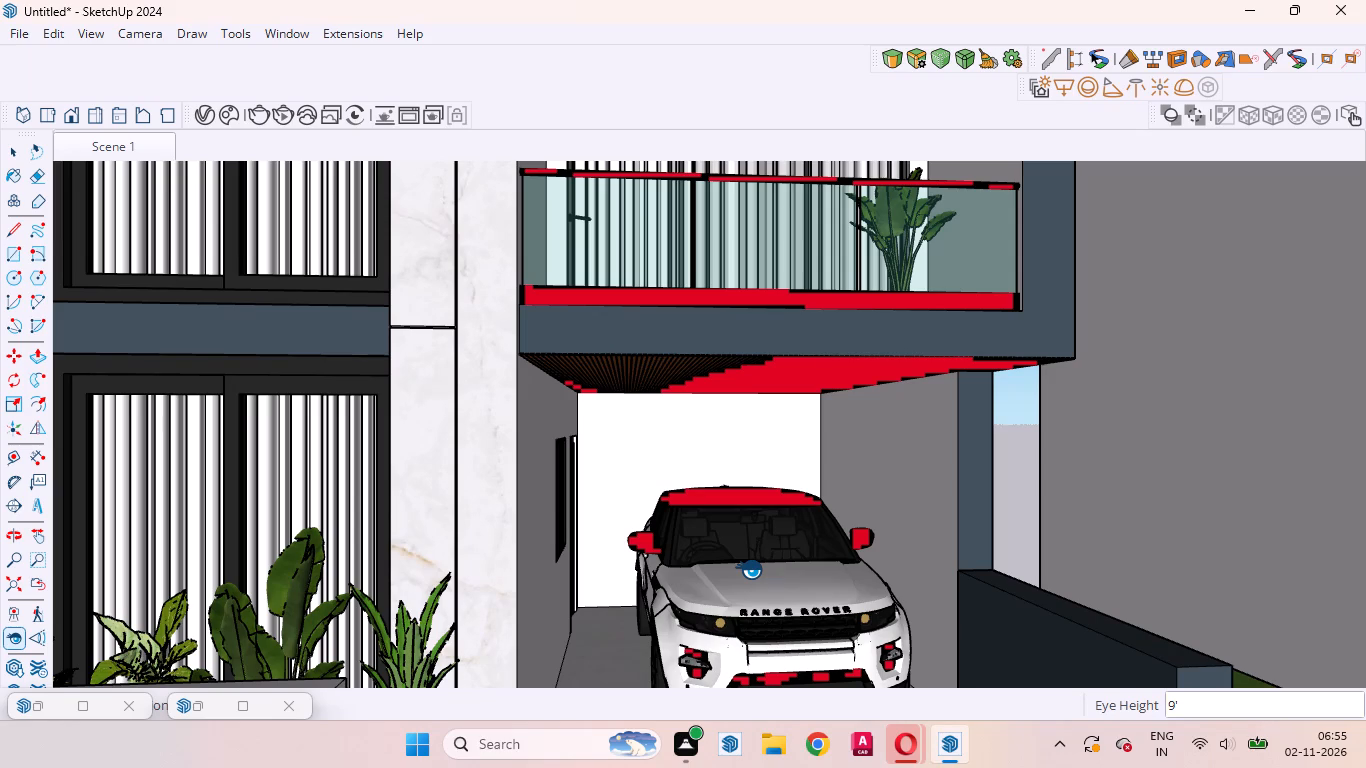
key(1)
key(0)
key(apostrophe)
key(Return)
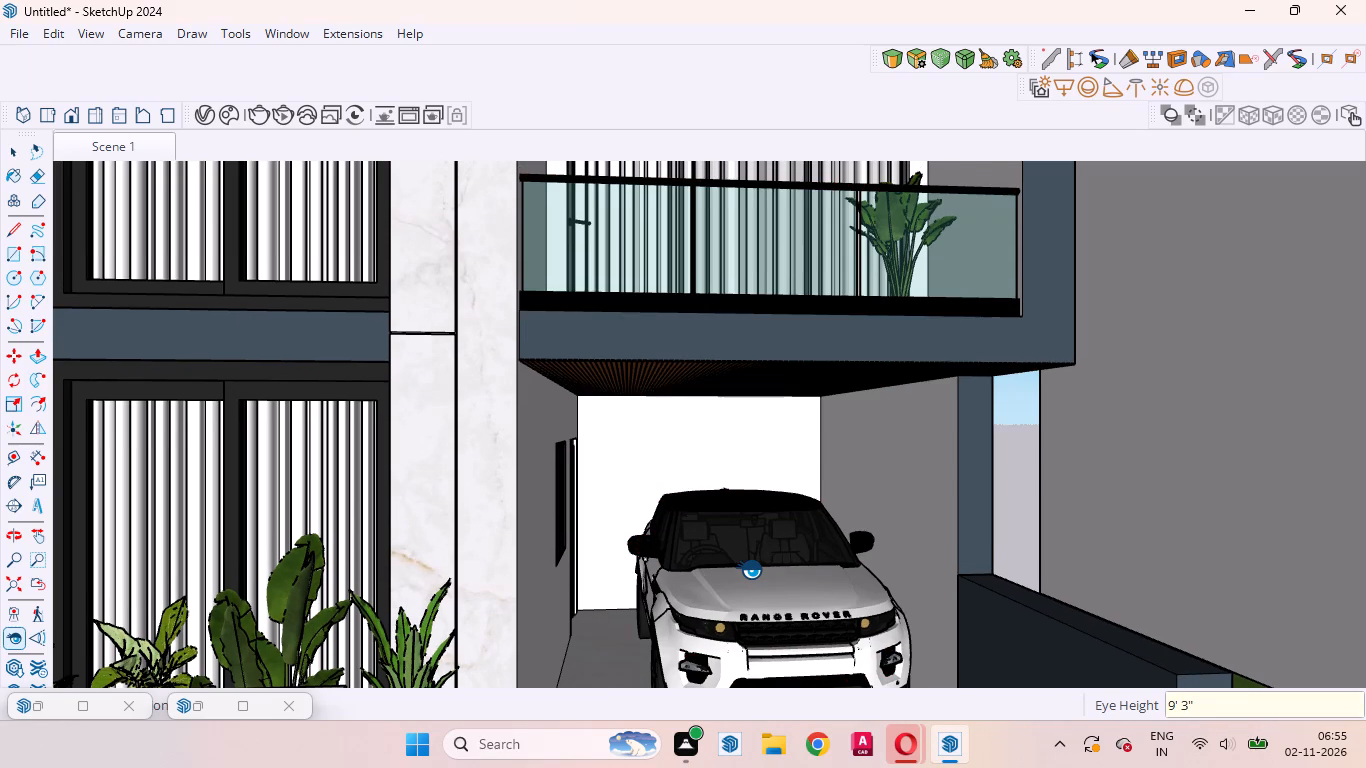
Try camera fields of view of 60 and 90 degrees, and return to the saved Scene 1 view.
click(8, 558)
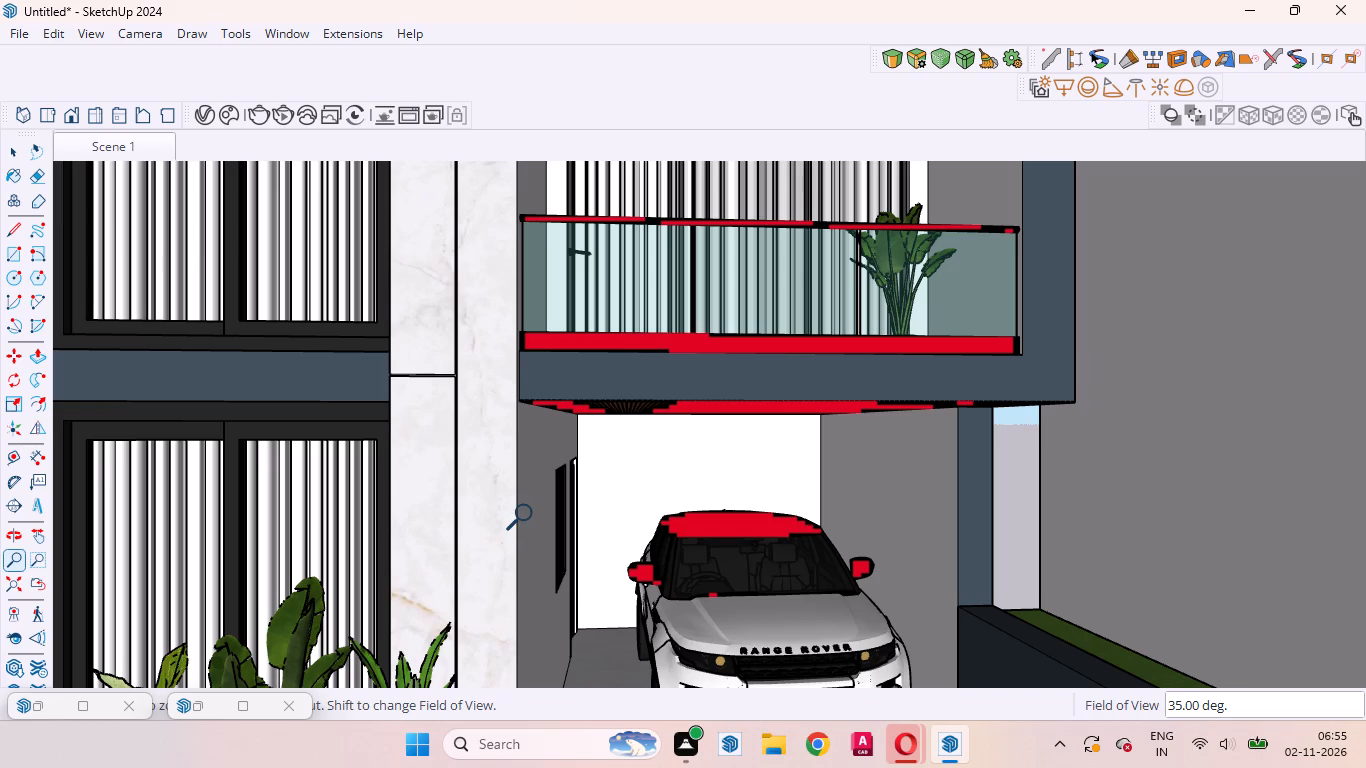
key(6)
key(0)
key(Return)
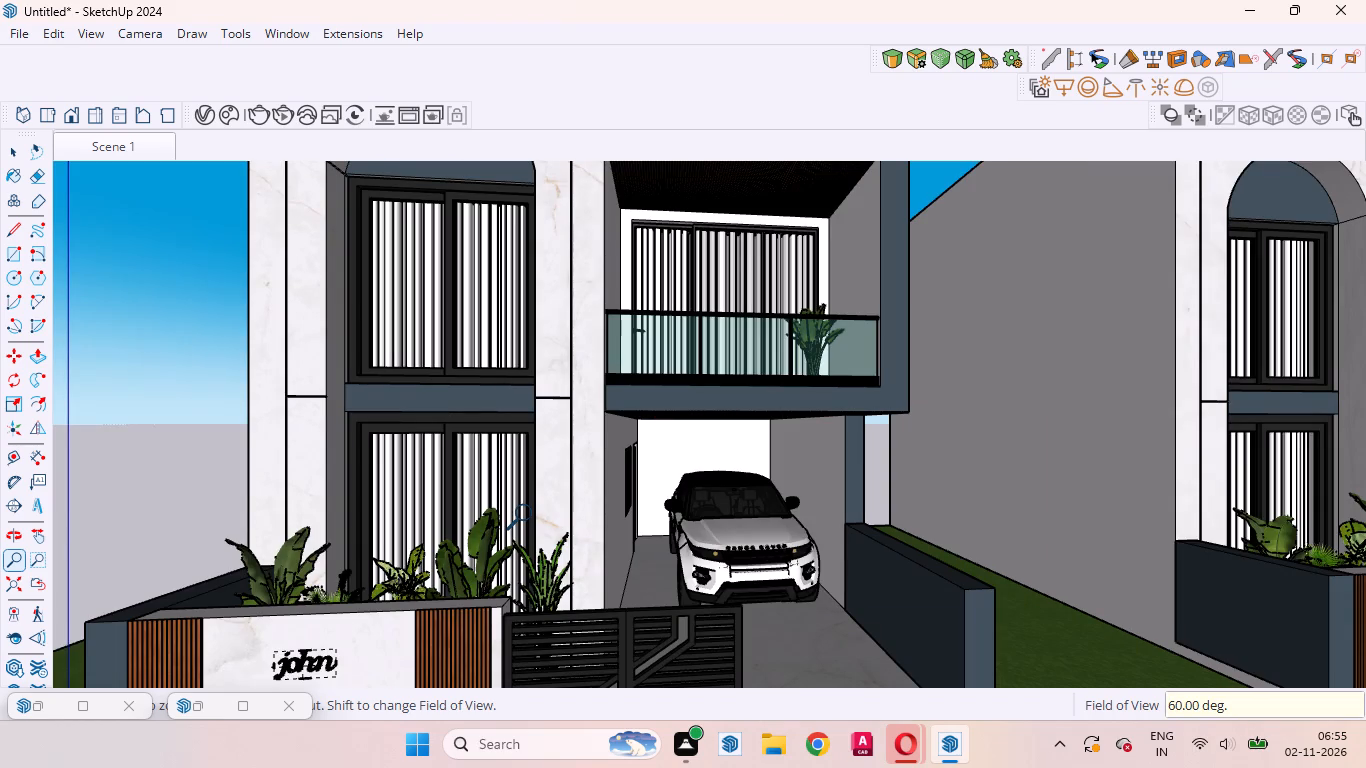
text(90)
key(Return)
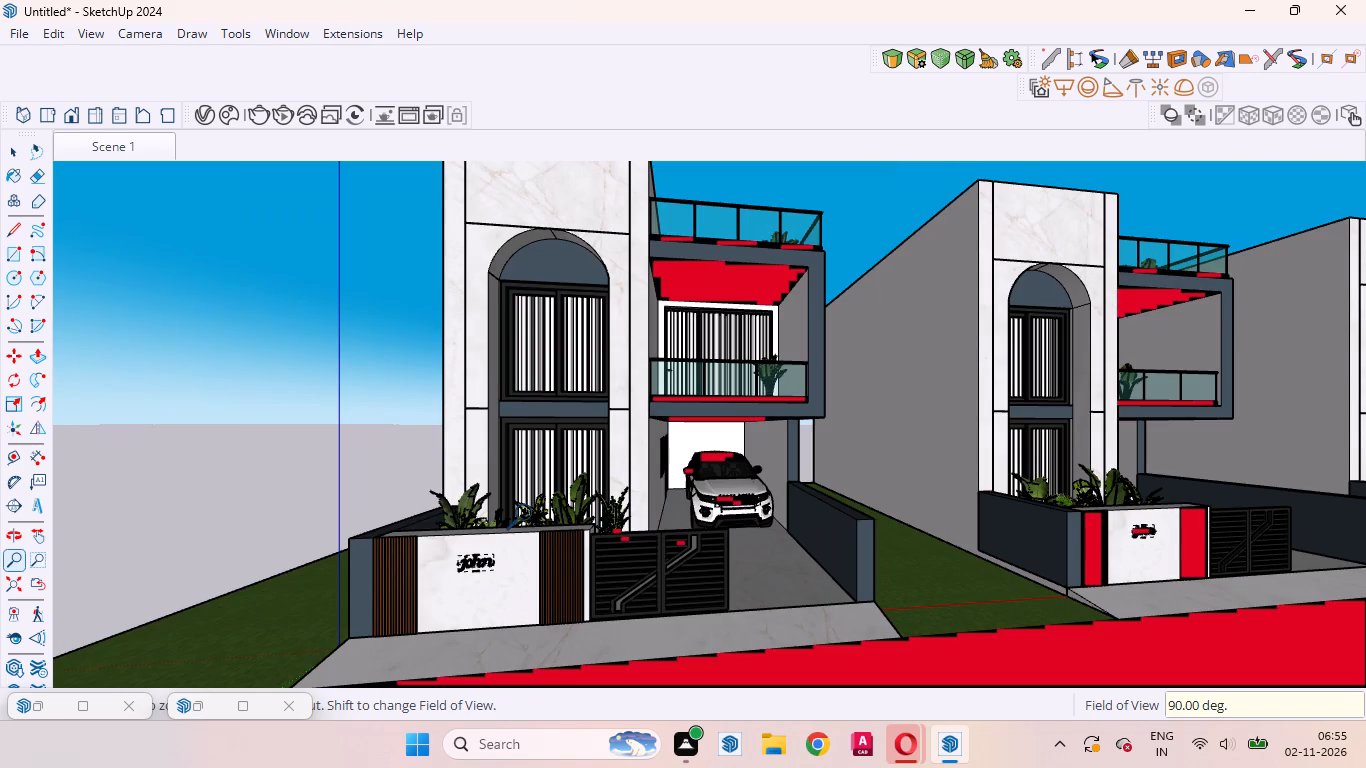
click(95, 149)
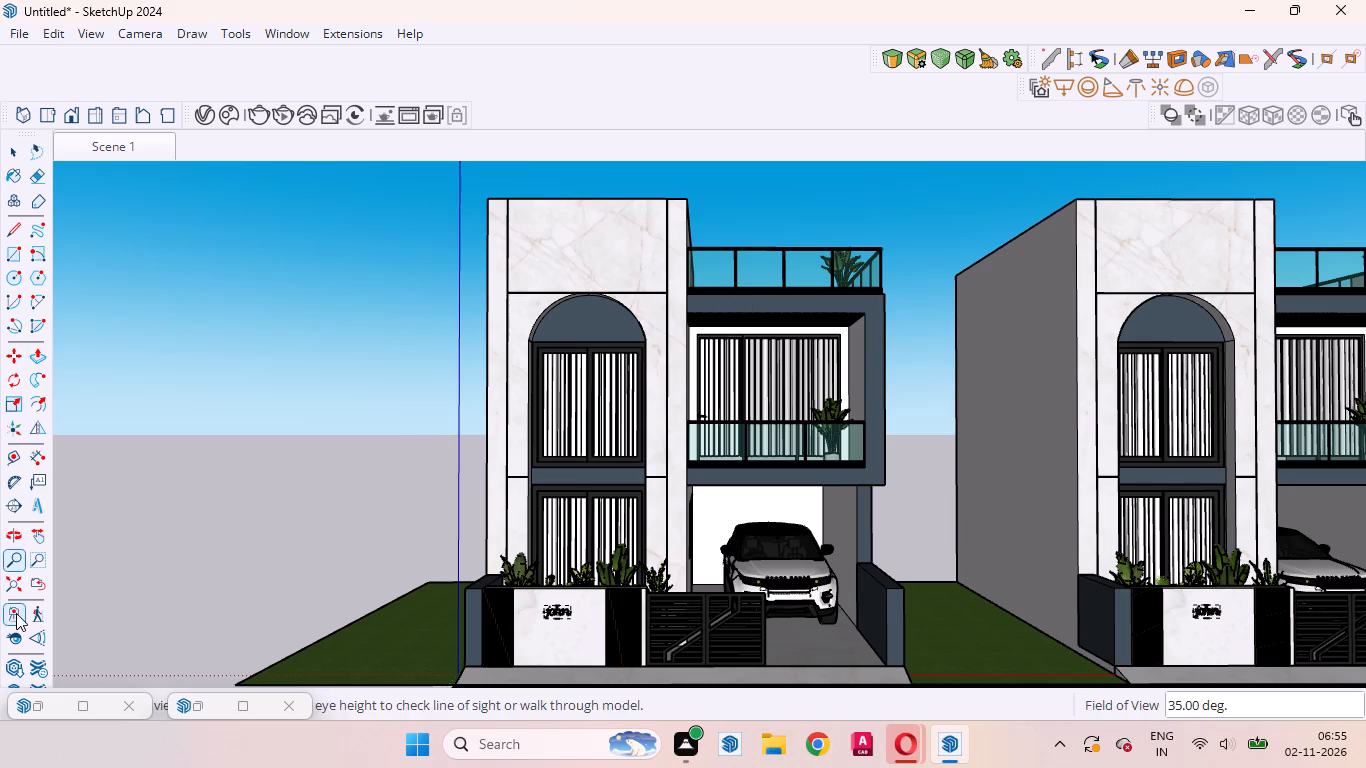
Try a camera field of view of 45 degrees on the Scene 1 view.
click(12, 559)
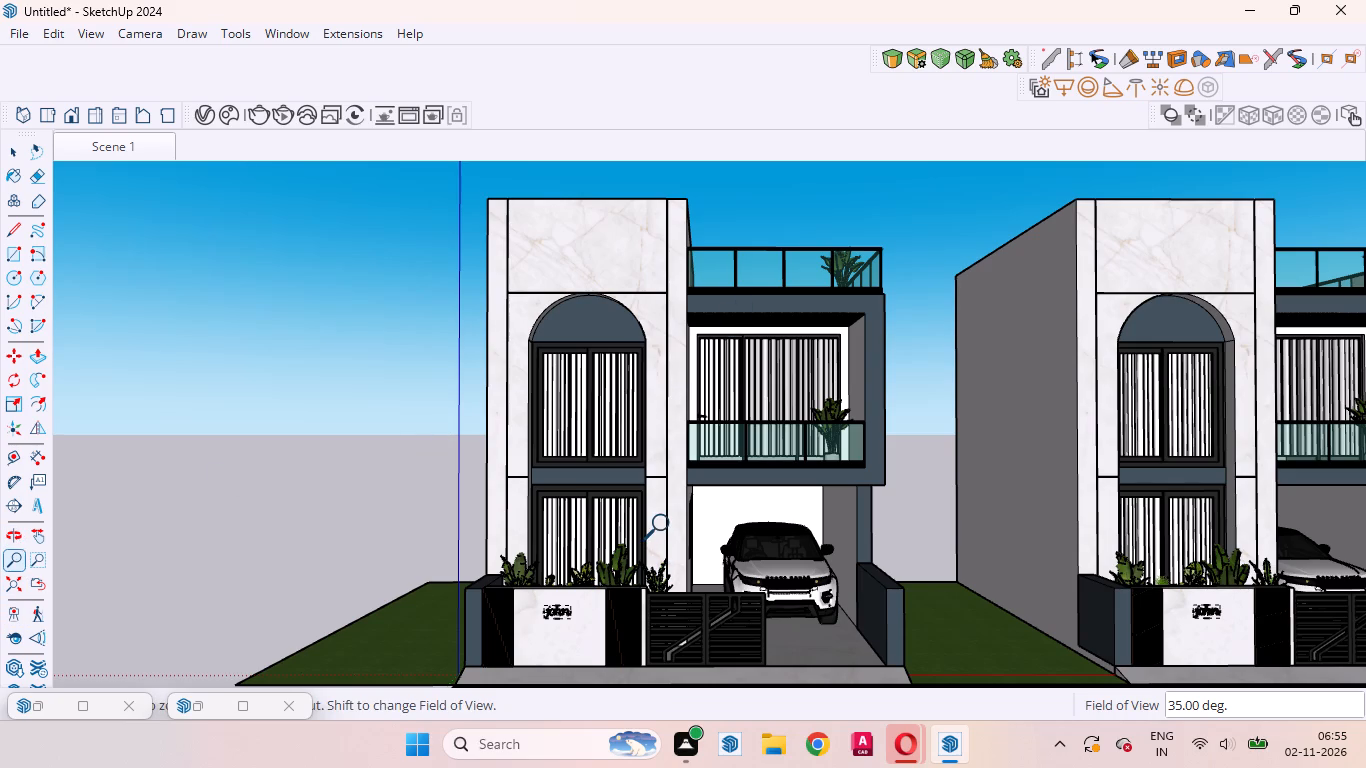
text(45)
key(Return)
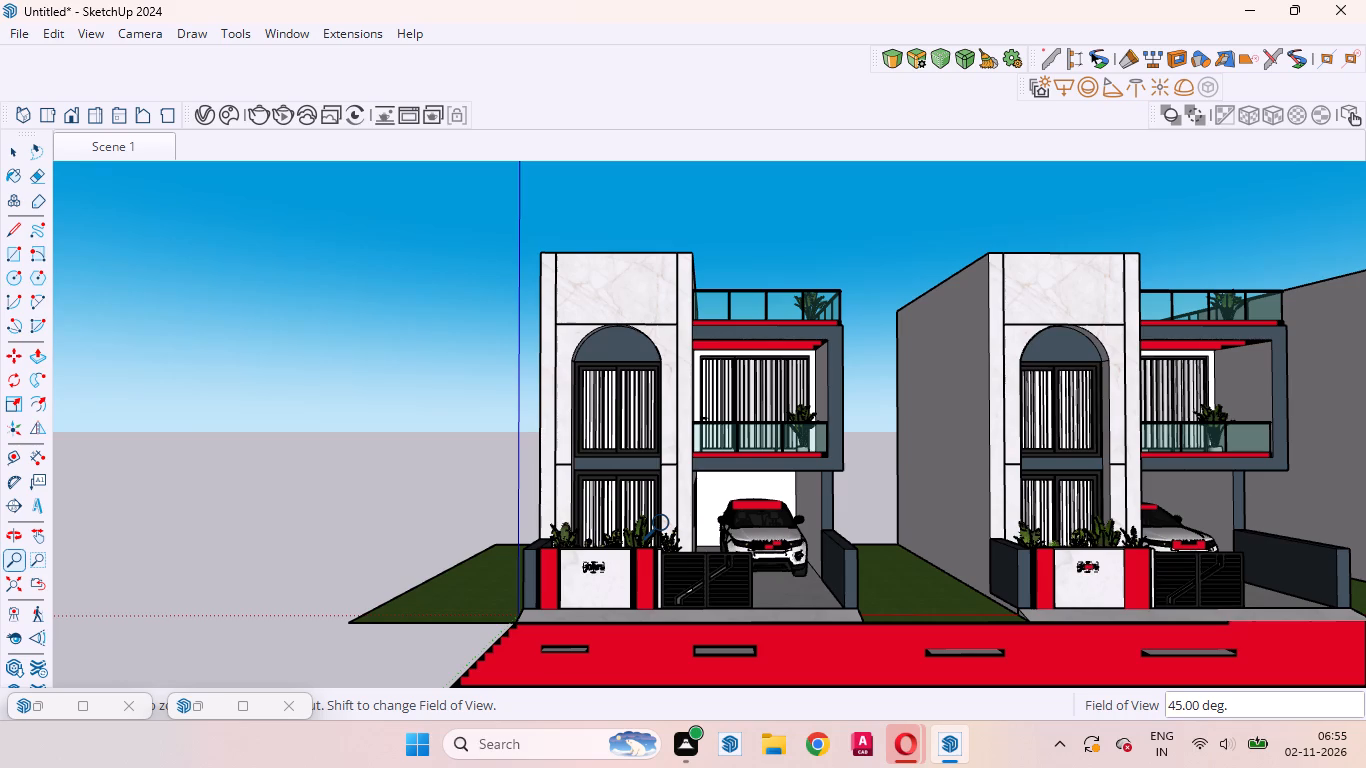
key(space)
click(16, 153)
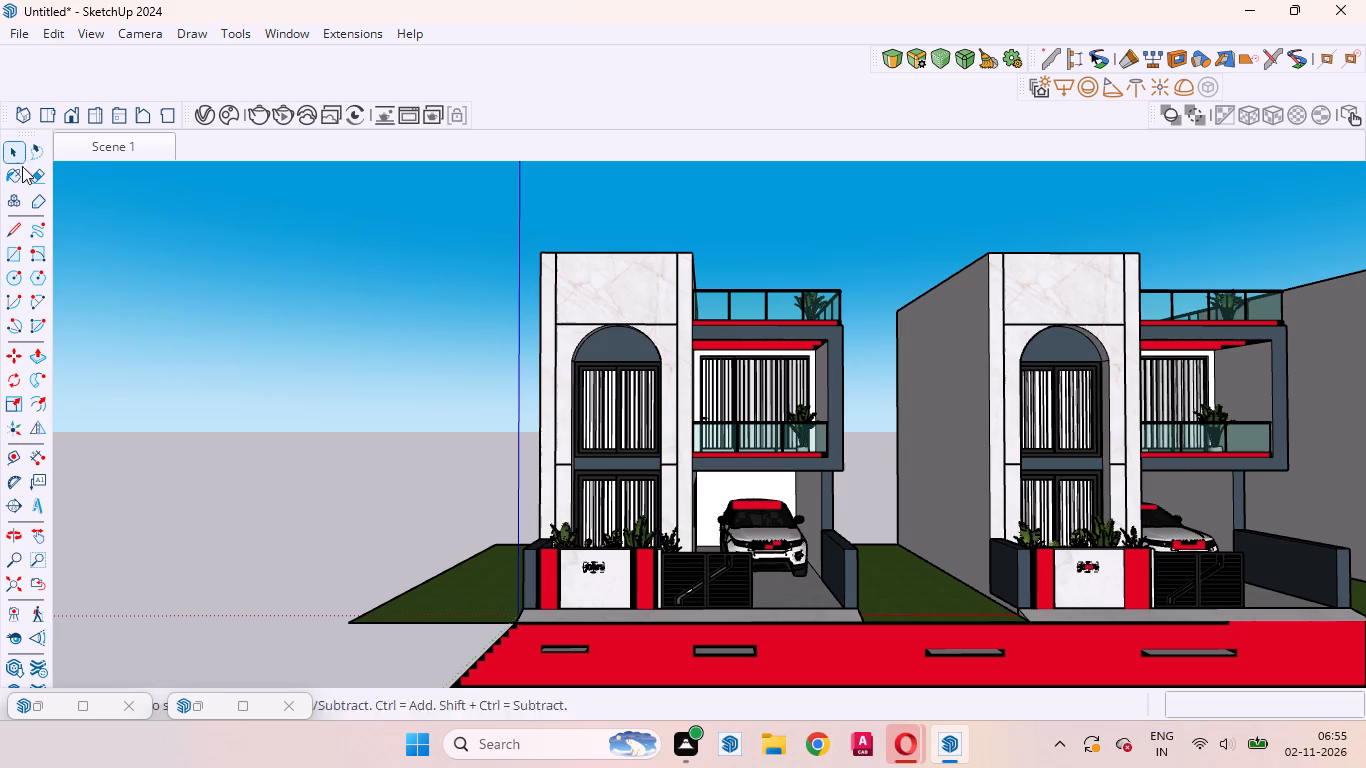
Copy the first road segment 12' outward past the first house, snapping its inner corner to the outer corner of the end grass strip.
scroll(338, 462, up, 1)
middle_drag(338, 462, 592, 578)
scroll(508, 399, down, 4)
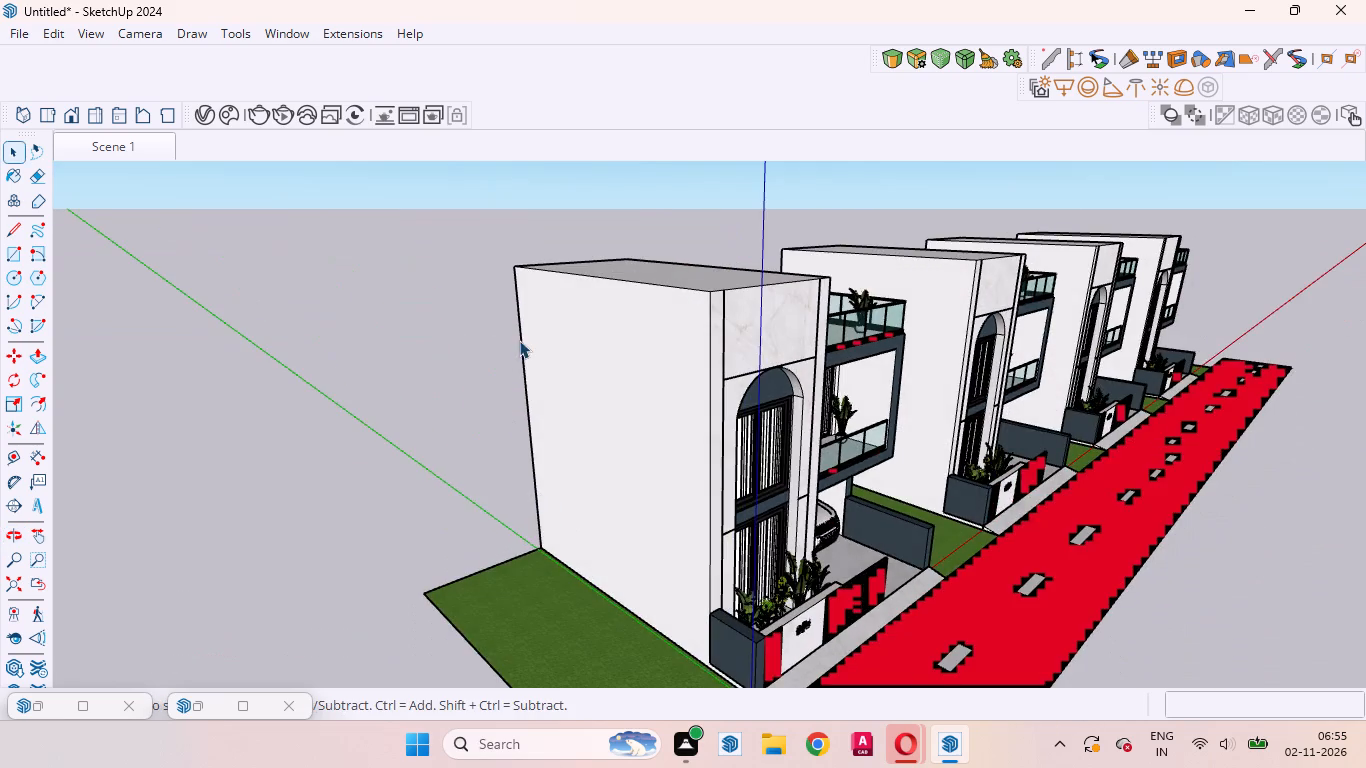
scroll(533, 321, down, 4)
click(860, 595)
scroll(673, 505, up, 20)
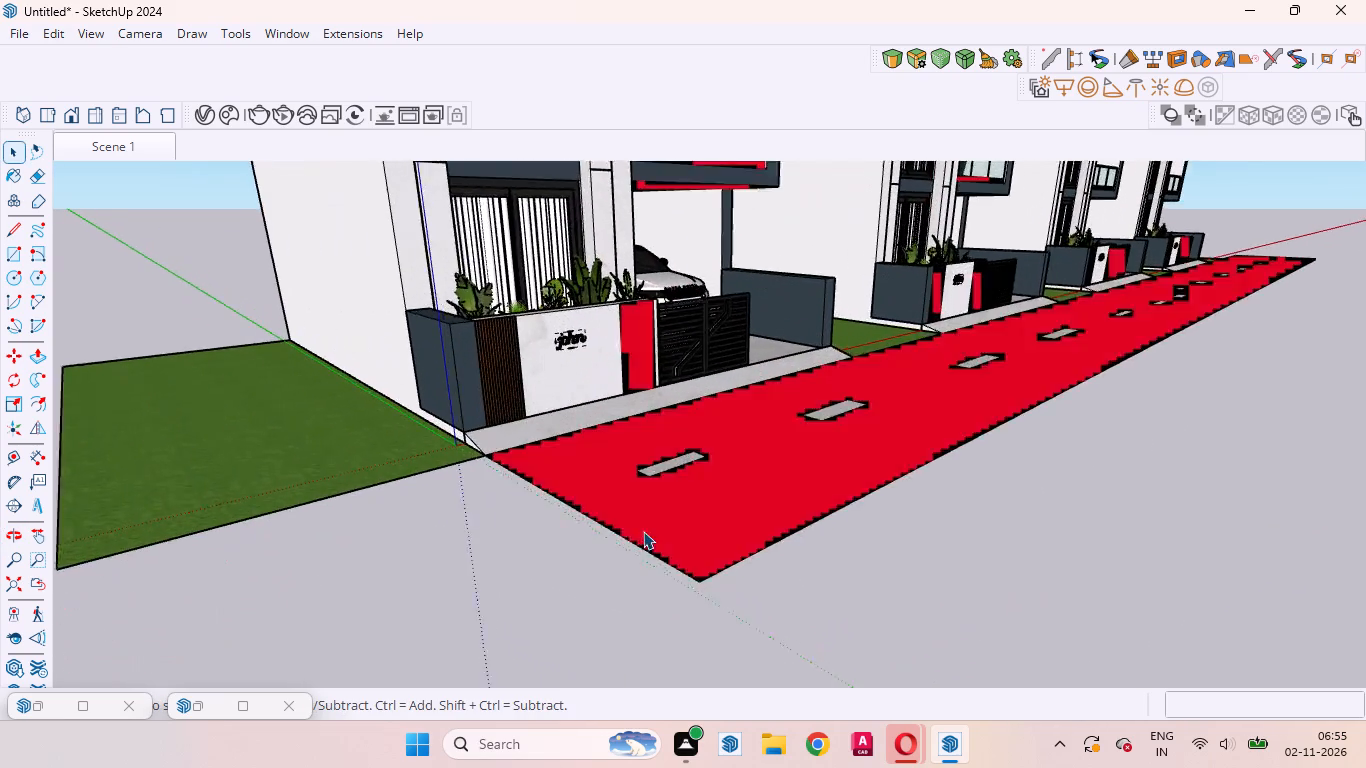
scroll(643, 531, up, 1)
scroll(562, 584, down, 6)
click(889, 593)
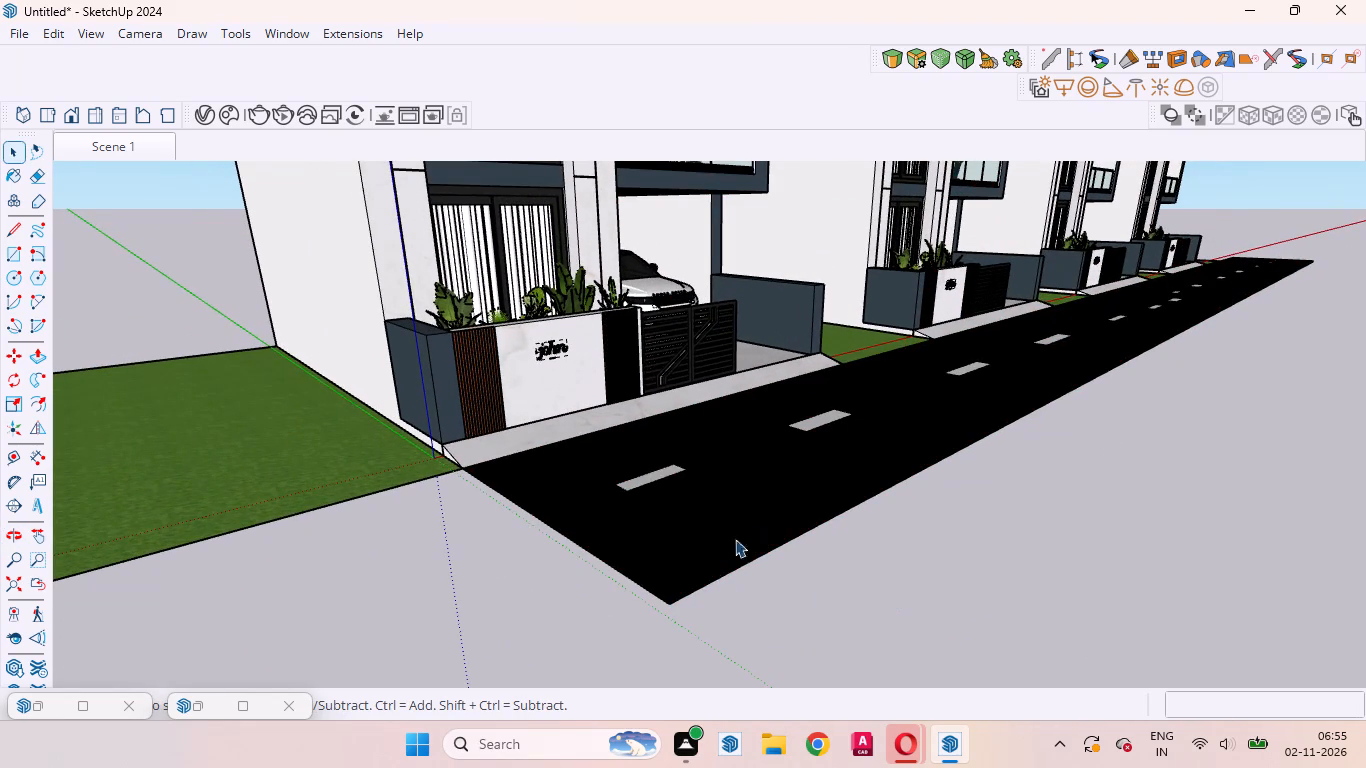
scroll(482, 556, down, 5)
click(671, 528)
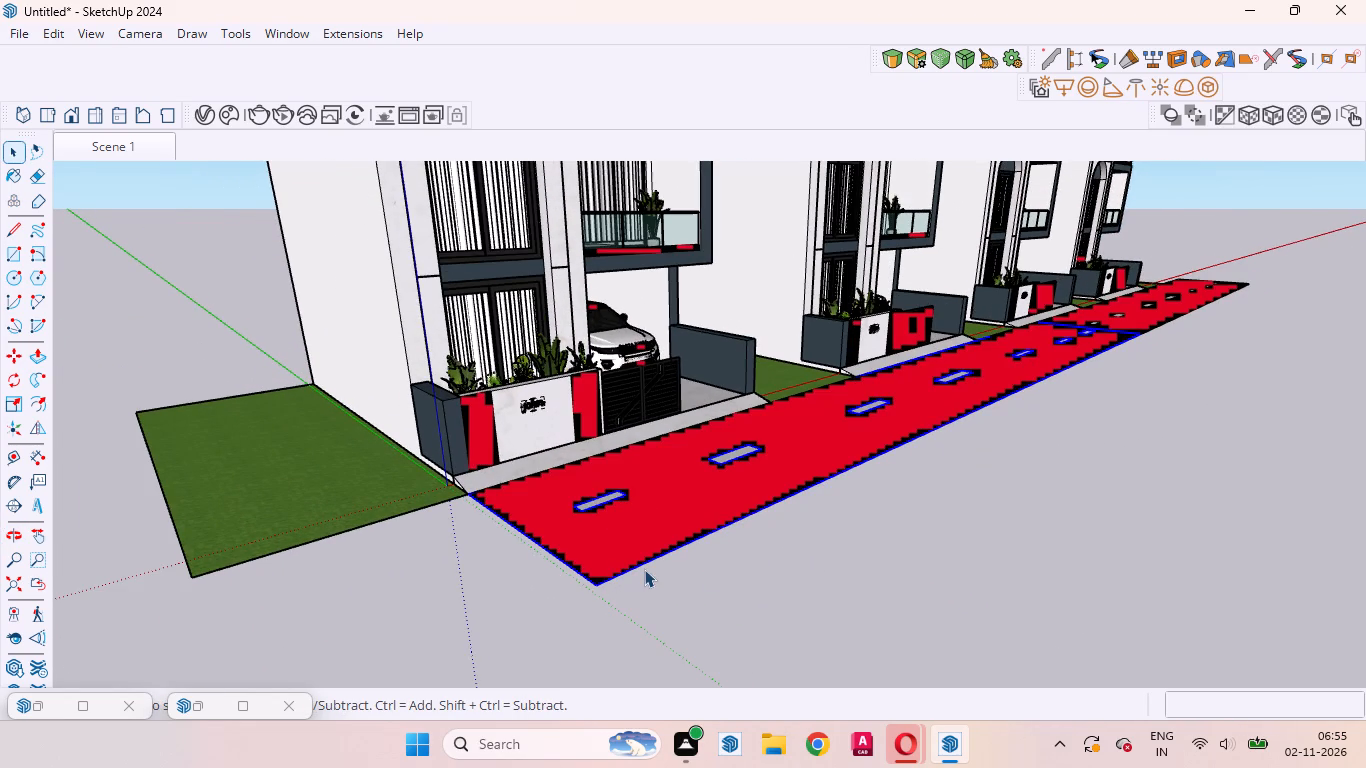
key(m)
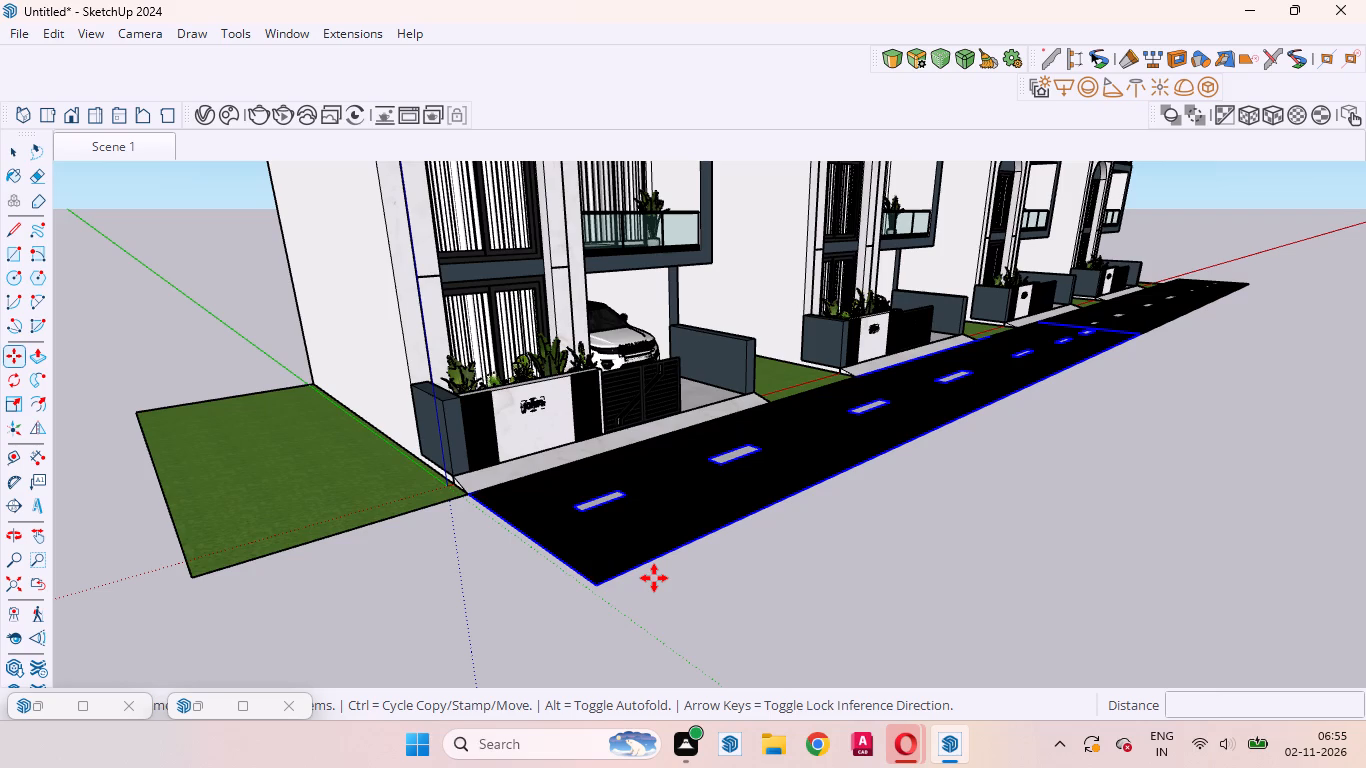
click(470, 496)
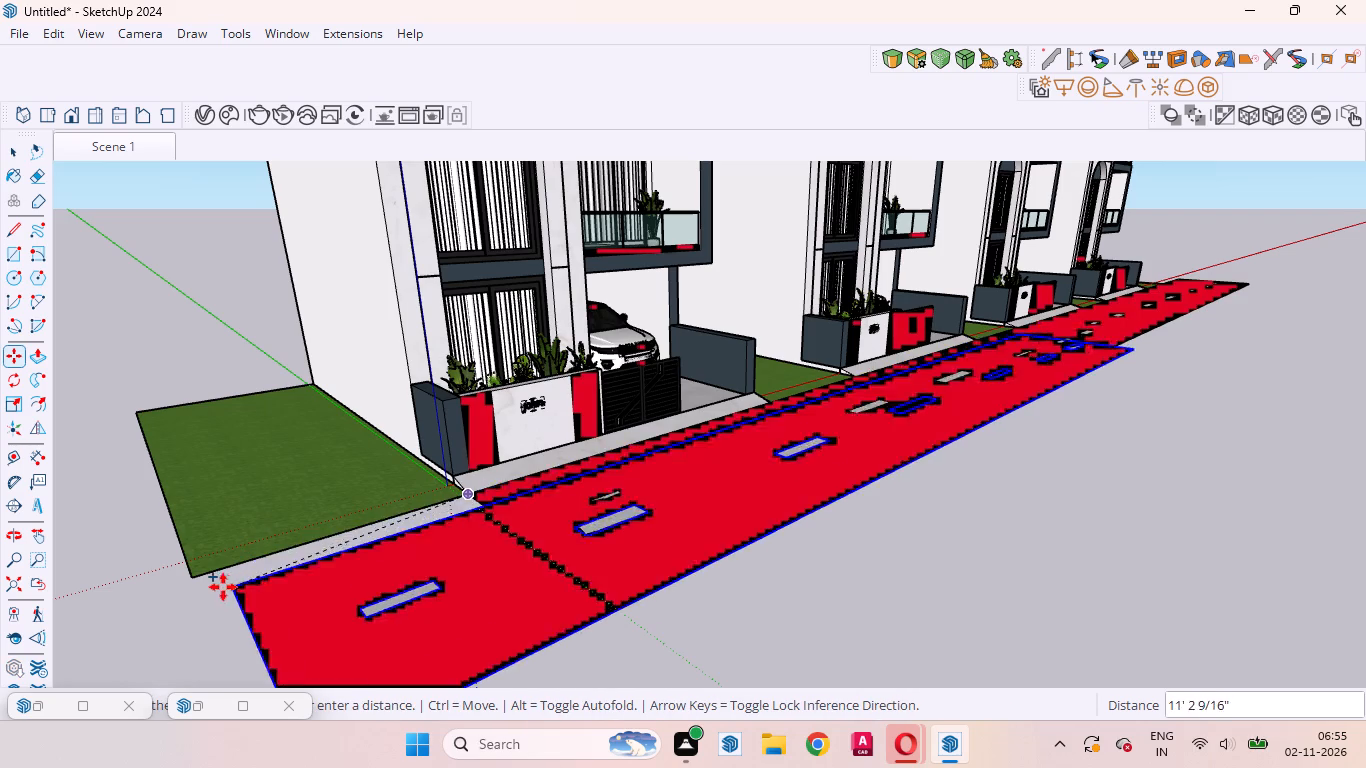
click(188, 578)
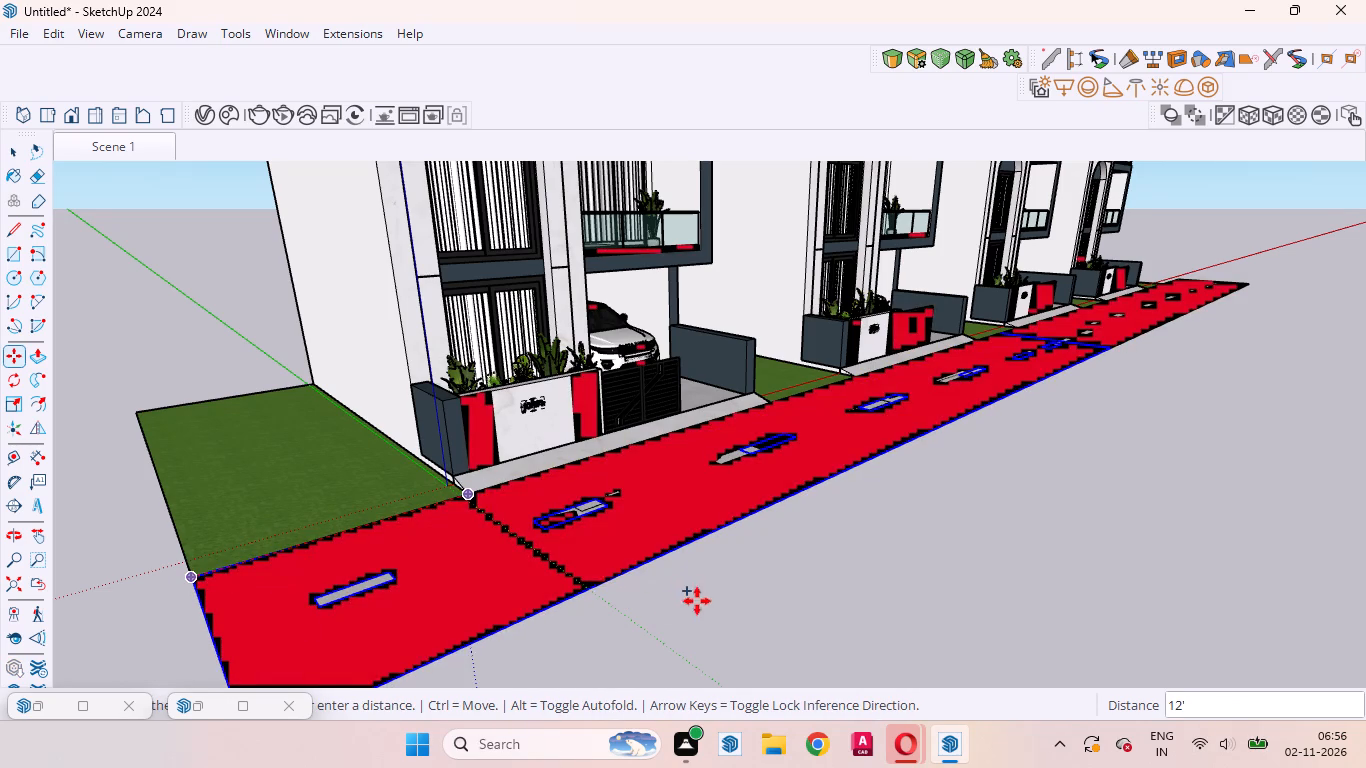
click(7, 150)
click(751, 575)
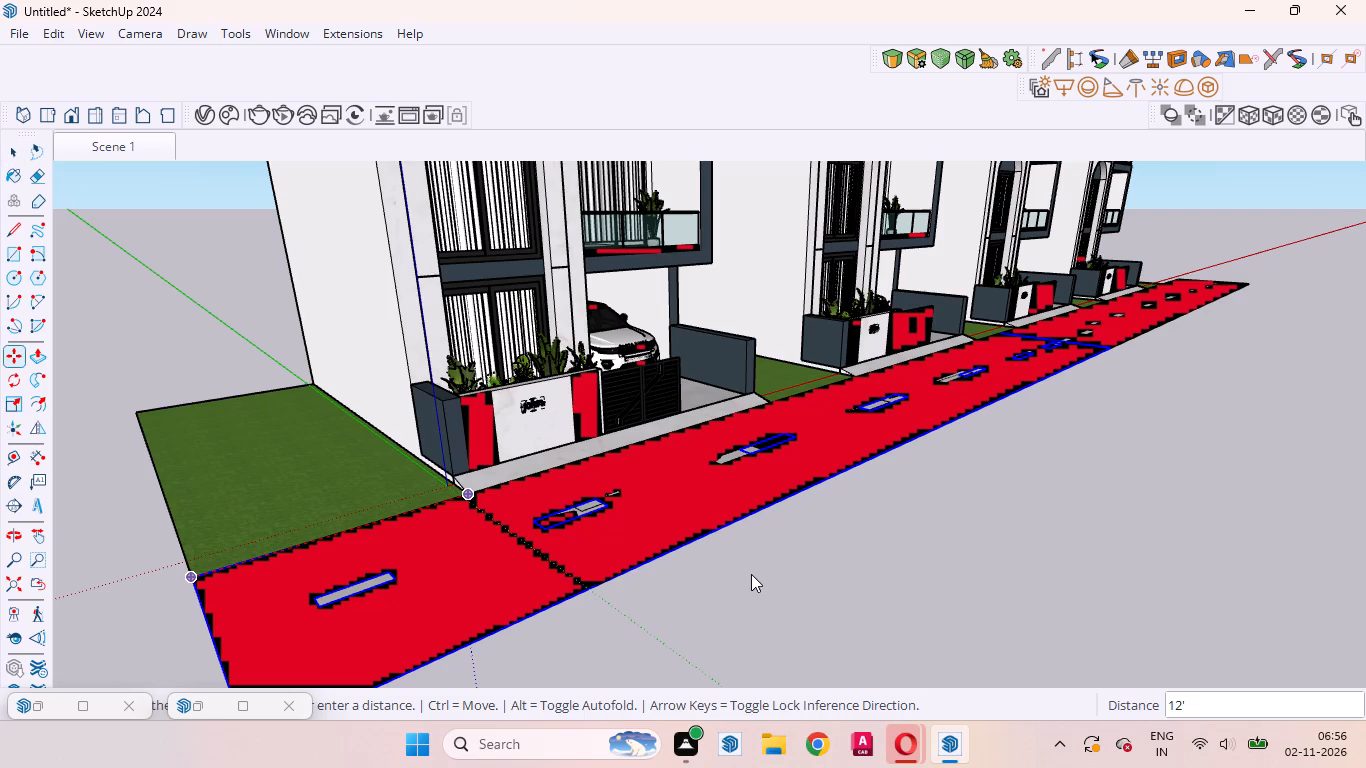
middle_drag(925, 594, 766, 713)
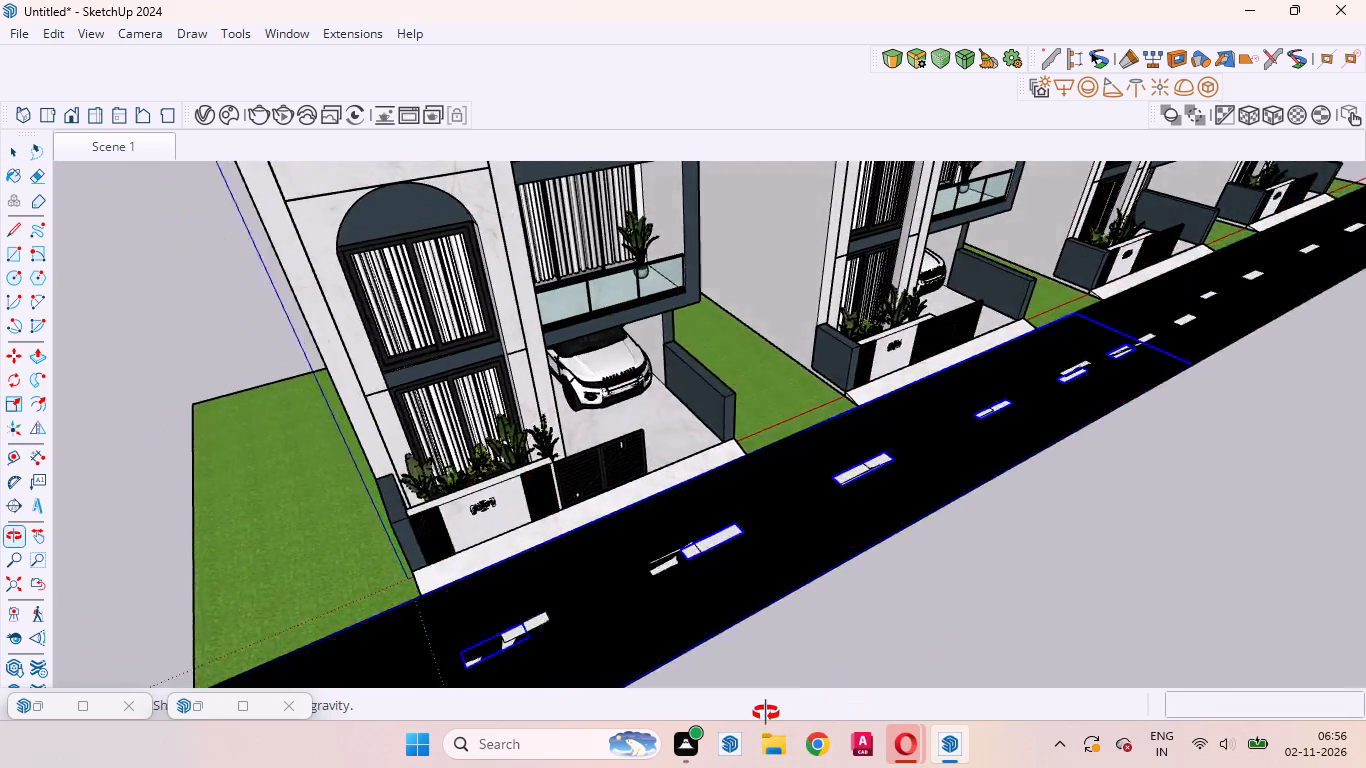
middle_drag(766, 713, 755, 709)
scroll(925, 480, down, 11)
click(869, 602)
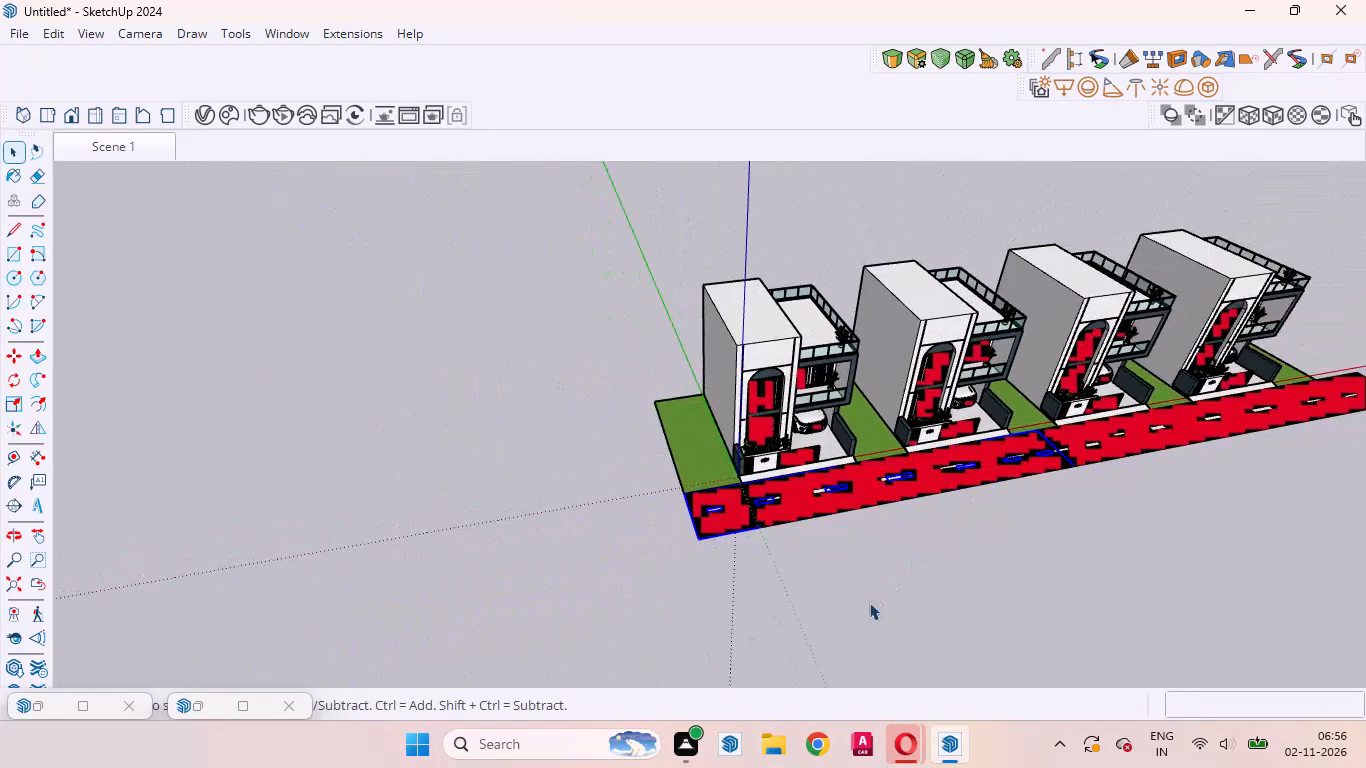
Recall the Scene 1 view, set its field of view to 45 degrees, and add it as a new scene.
scroll(819, 476, up, 15)
middle_drag(789, 517, 778, 655)
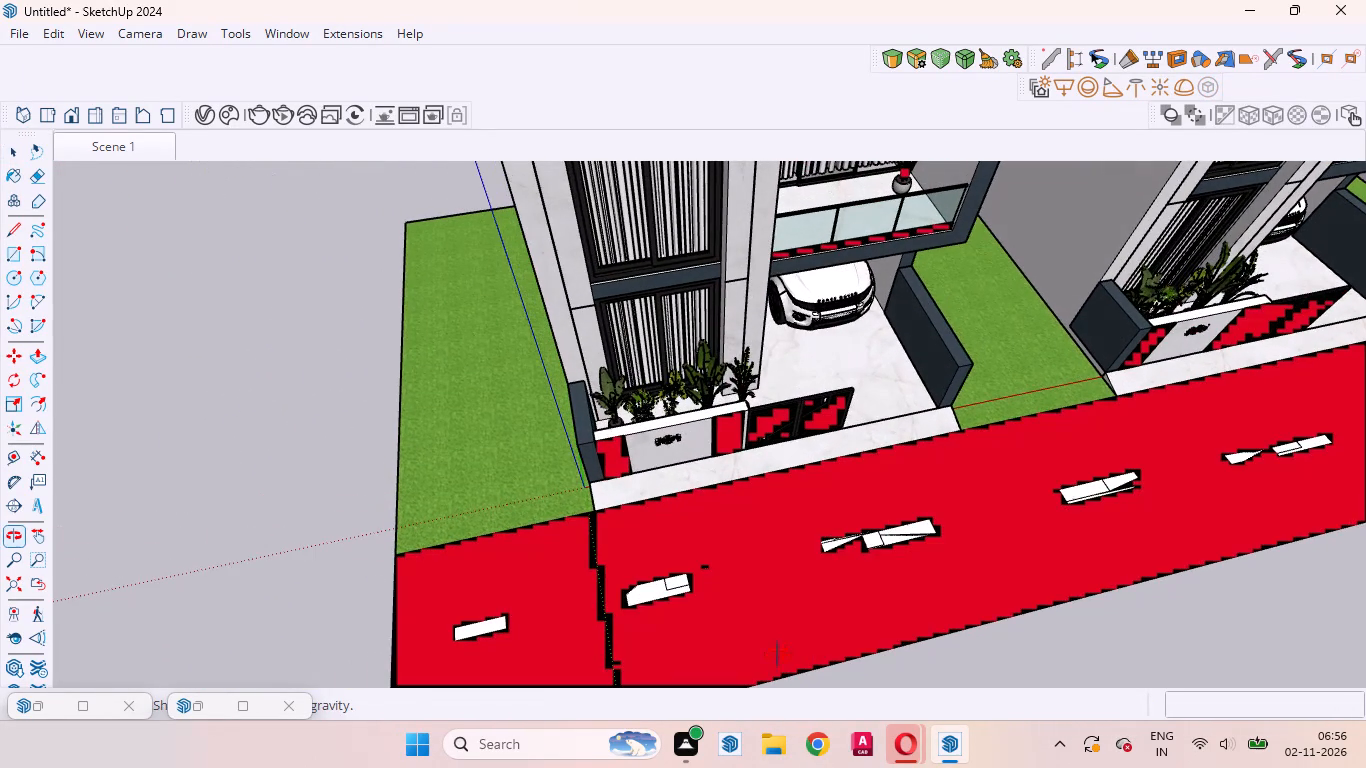
middle_drag(778, 655, 768, 441)
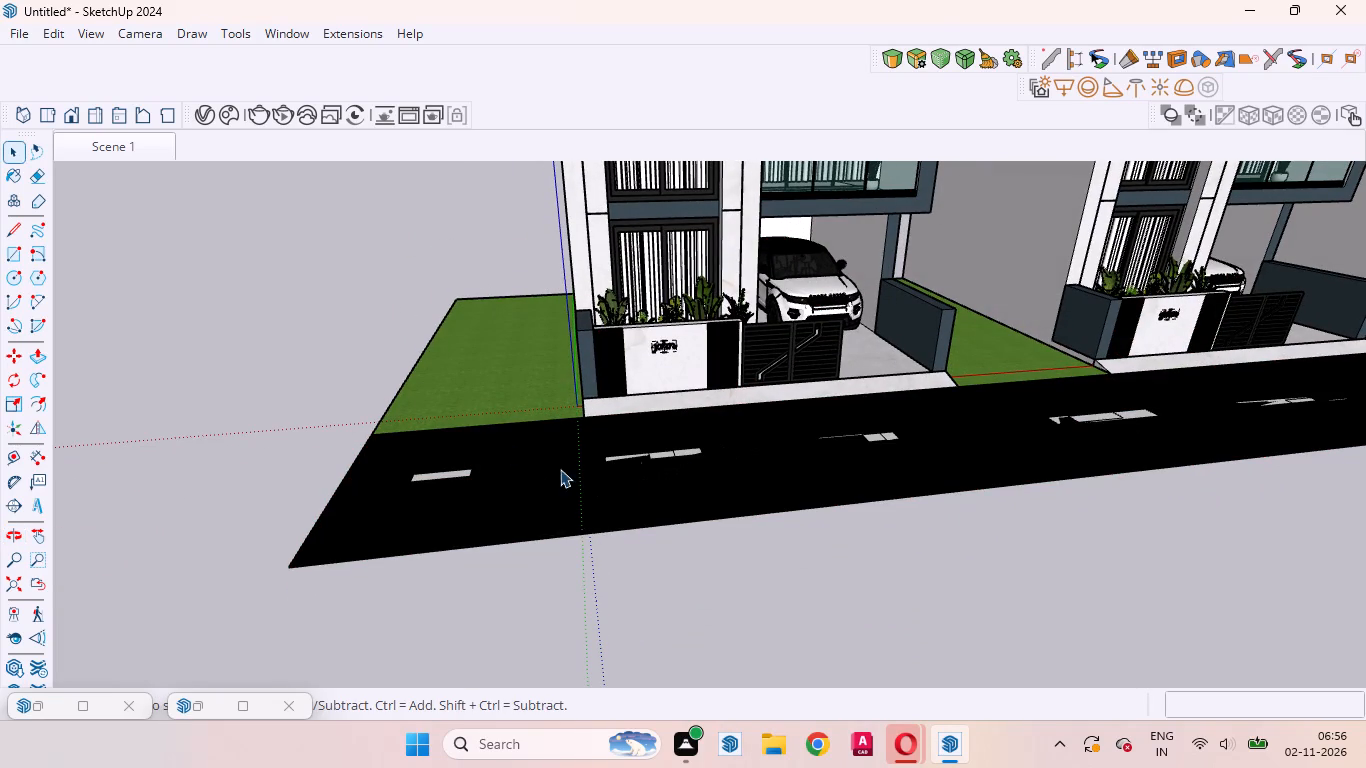
click(149, 153)
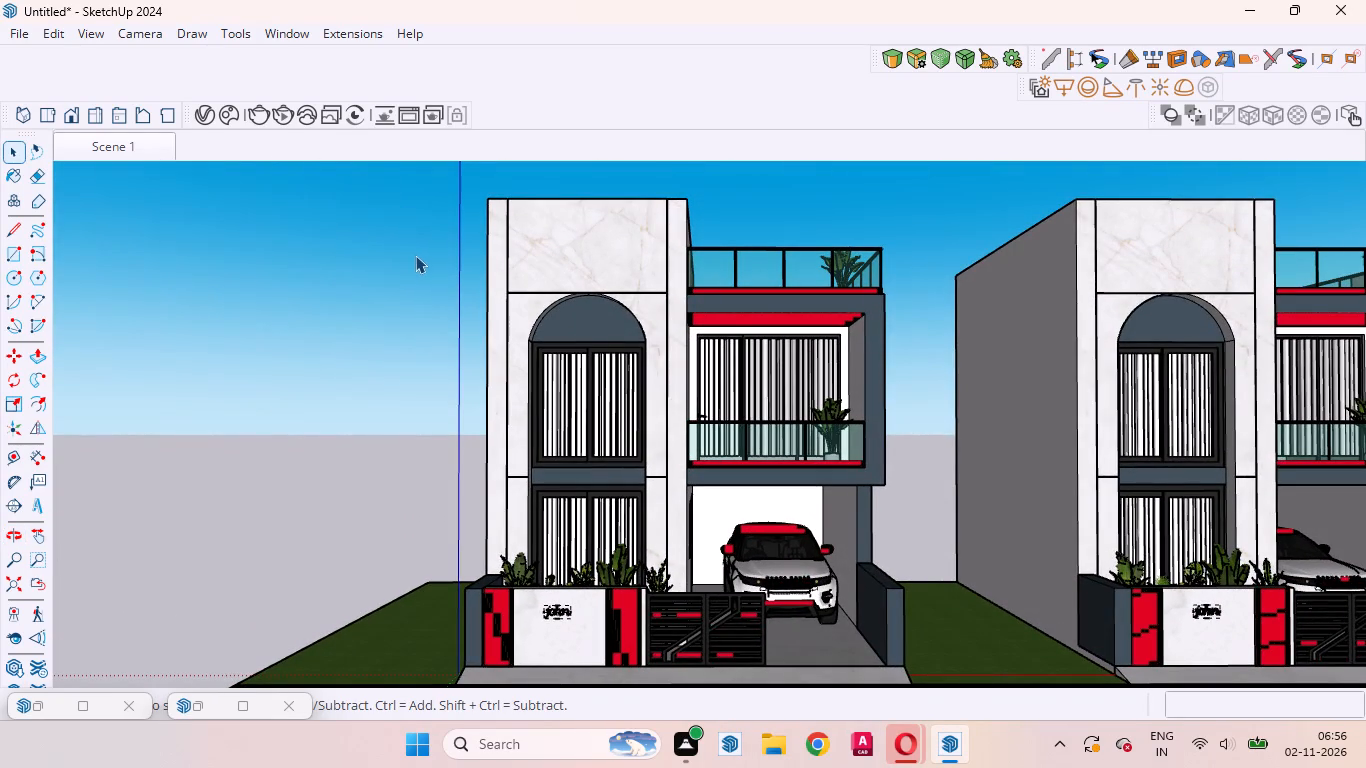
click(18, 562)
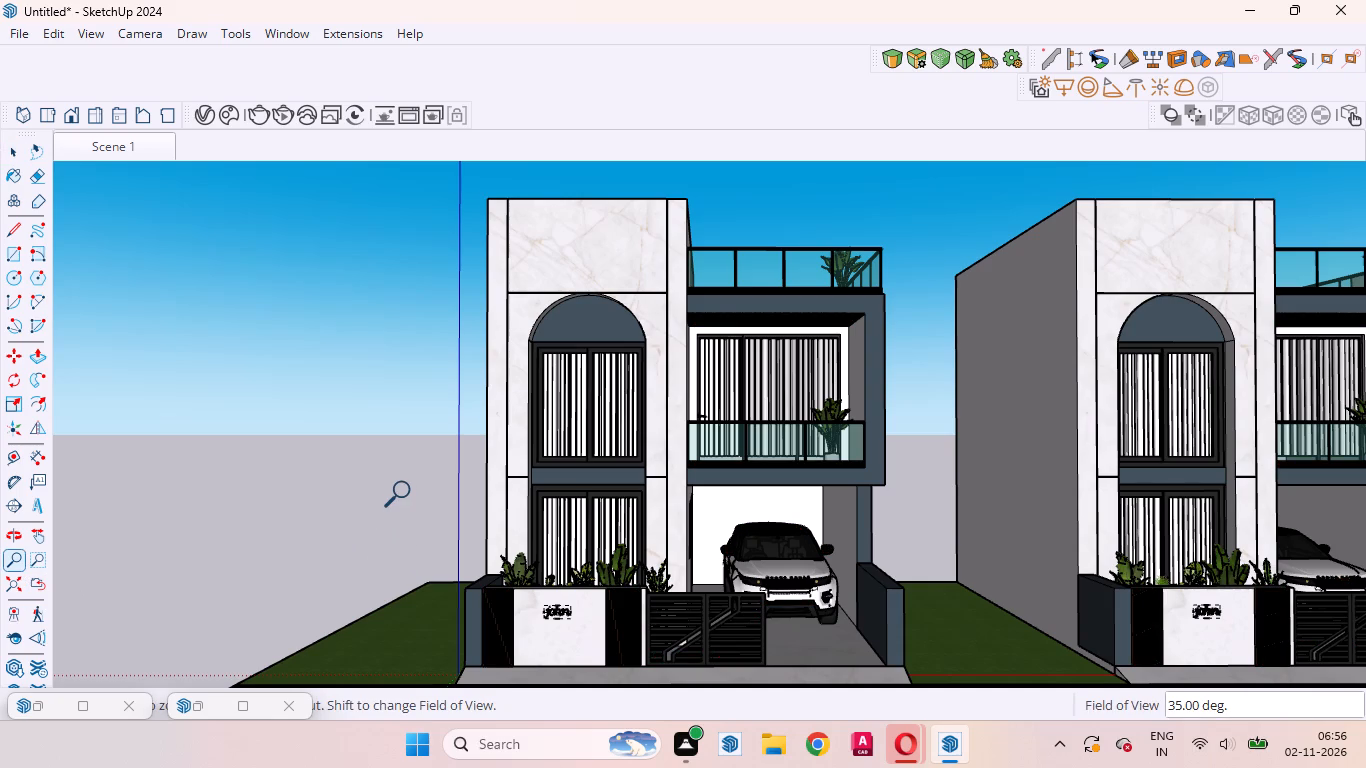
text(45)
key(Return)
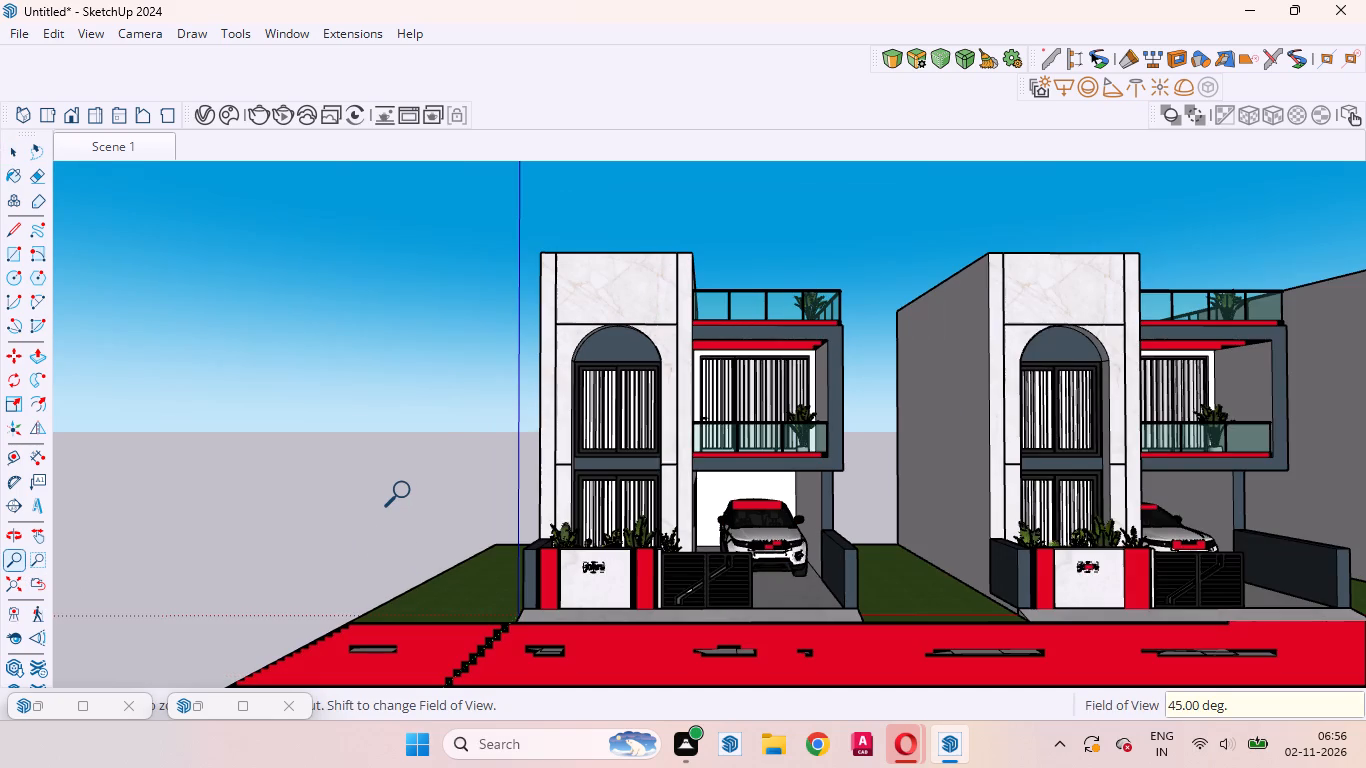
right_click(100, 151)
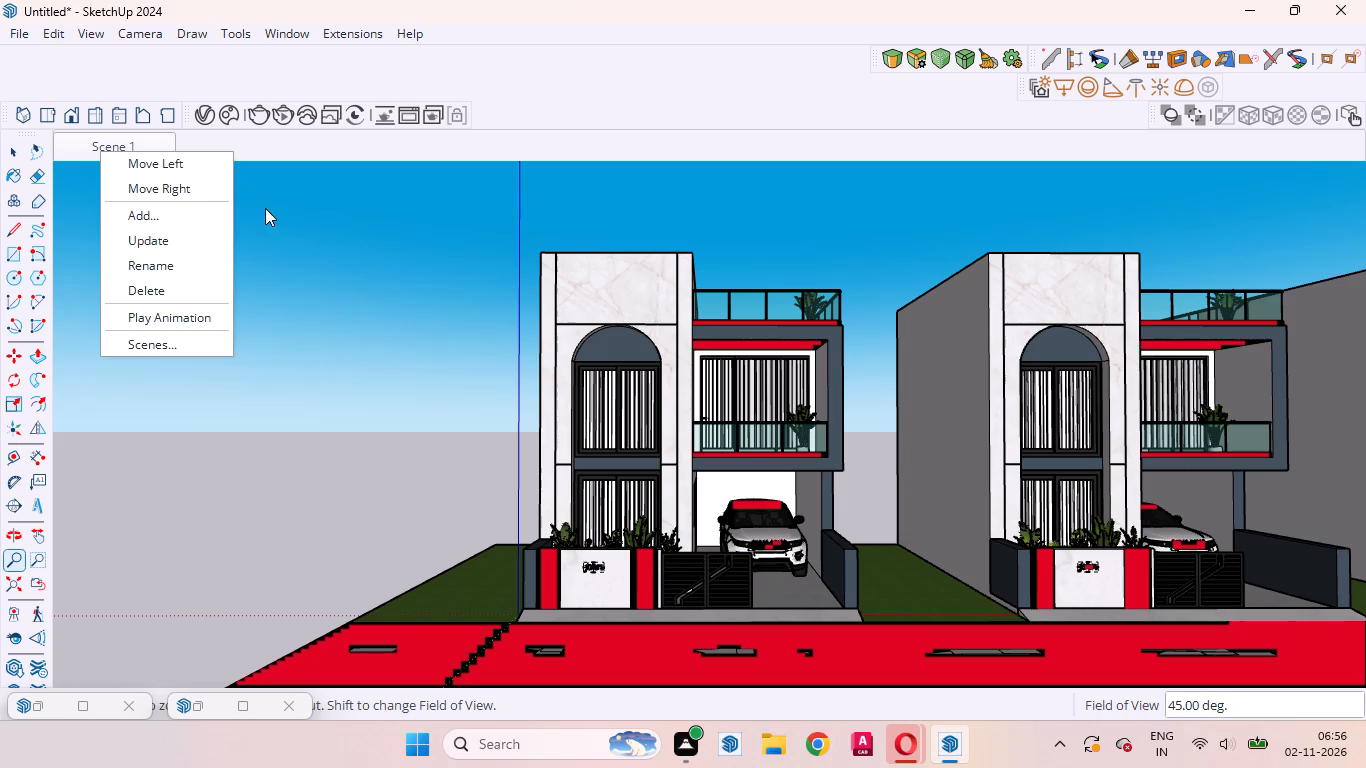
click(161, 207)
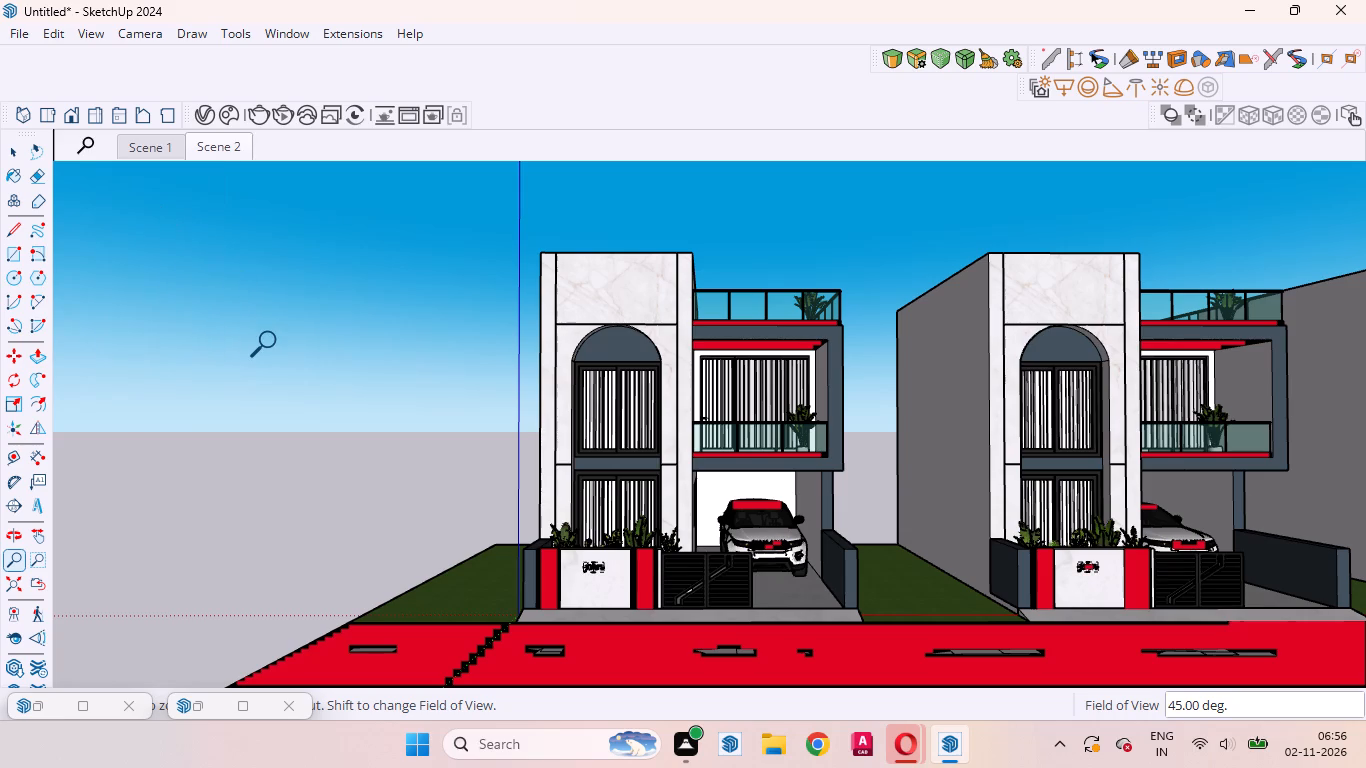
Compare Scene 1 with Scene 2, and pan Scene 2 along the road to centre the second house, adding it as a new scene.
click(172, 154)
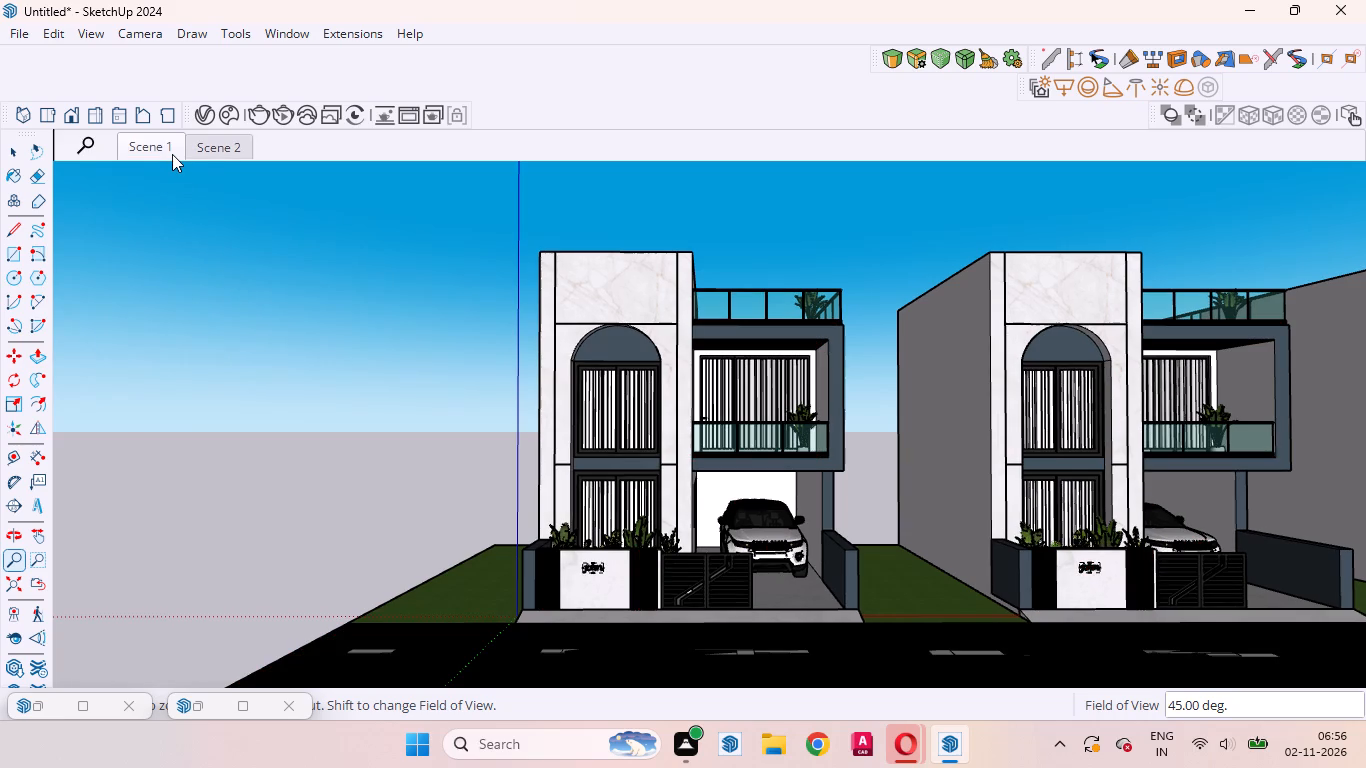
click(211, 153)
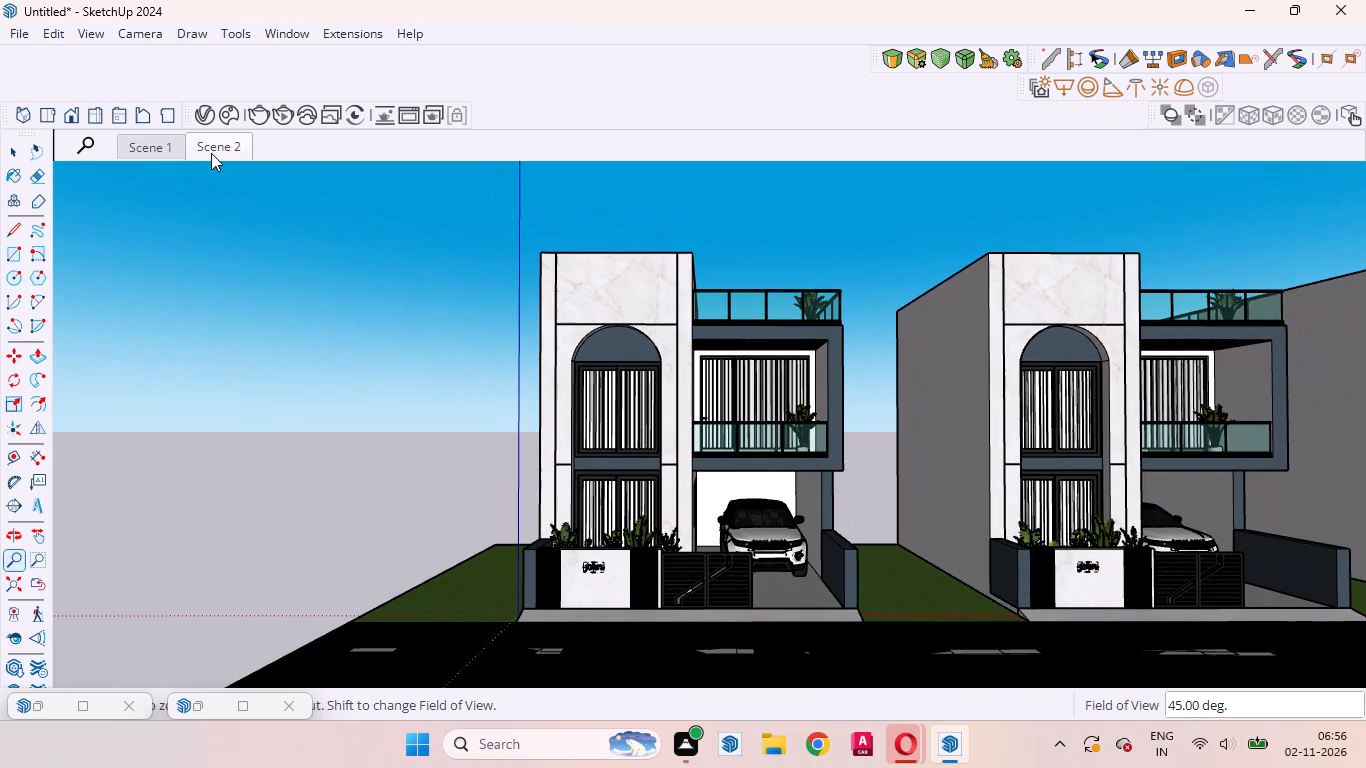
click(167, 144)
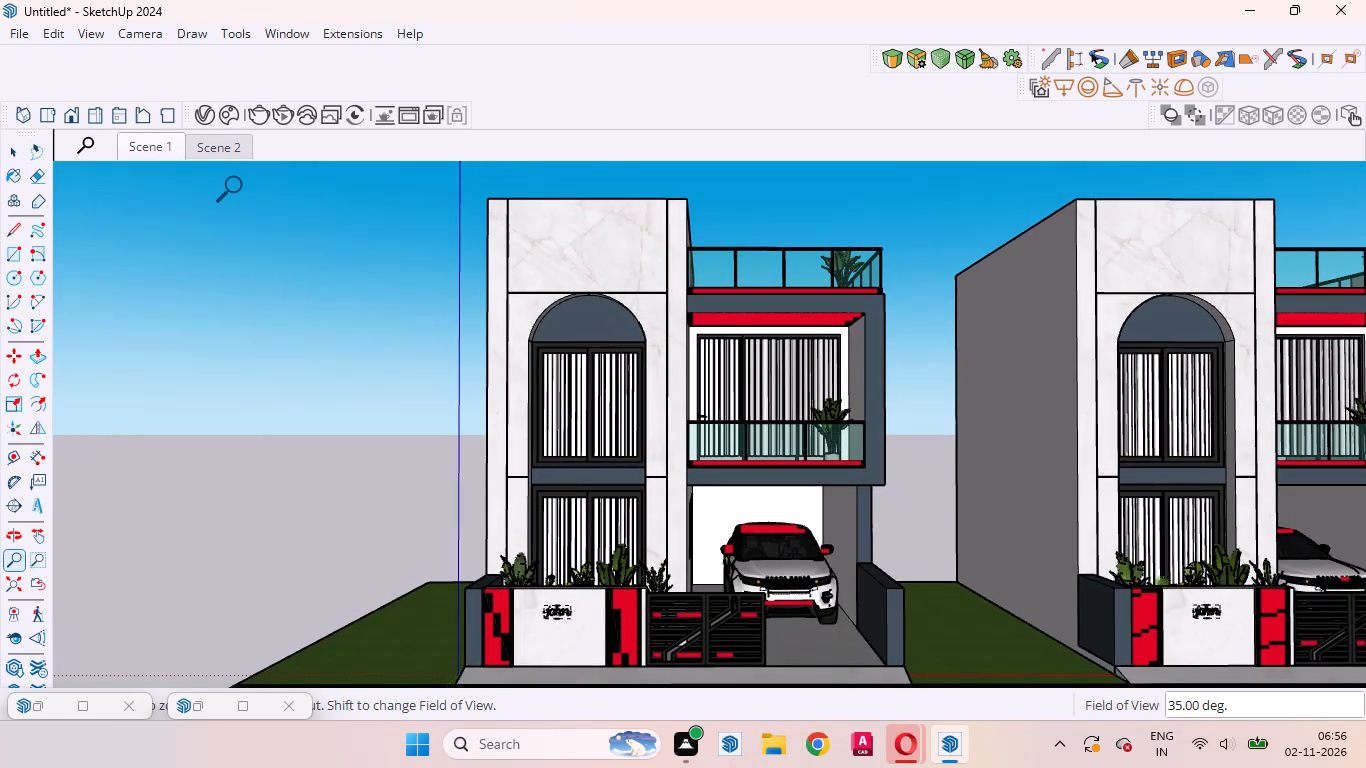
click(219, 152)
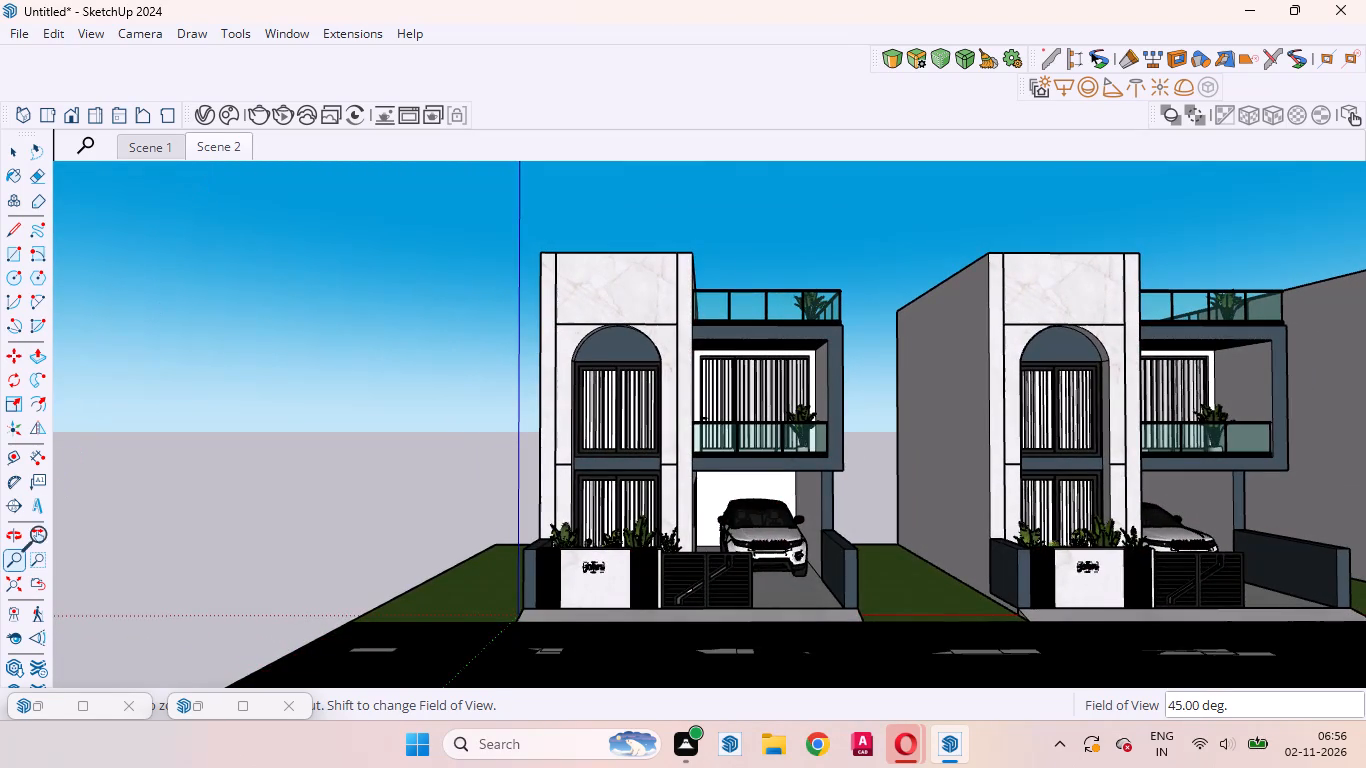
click(41, 540)
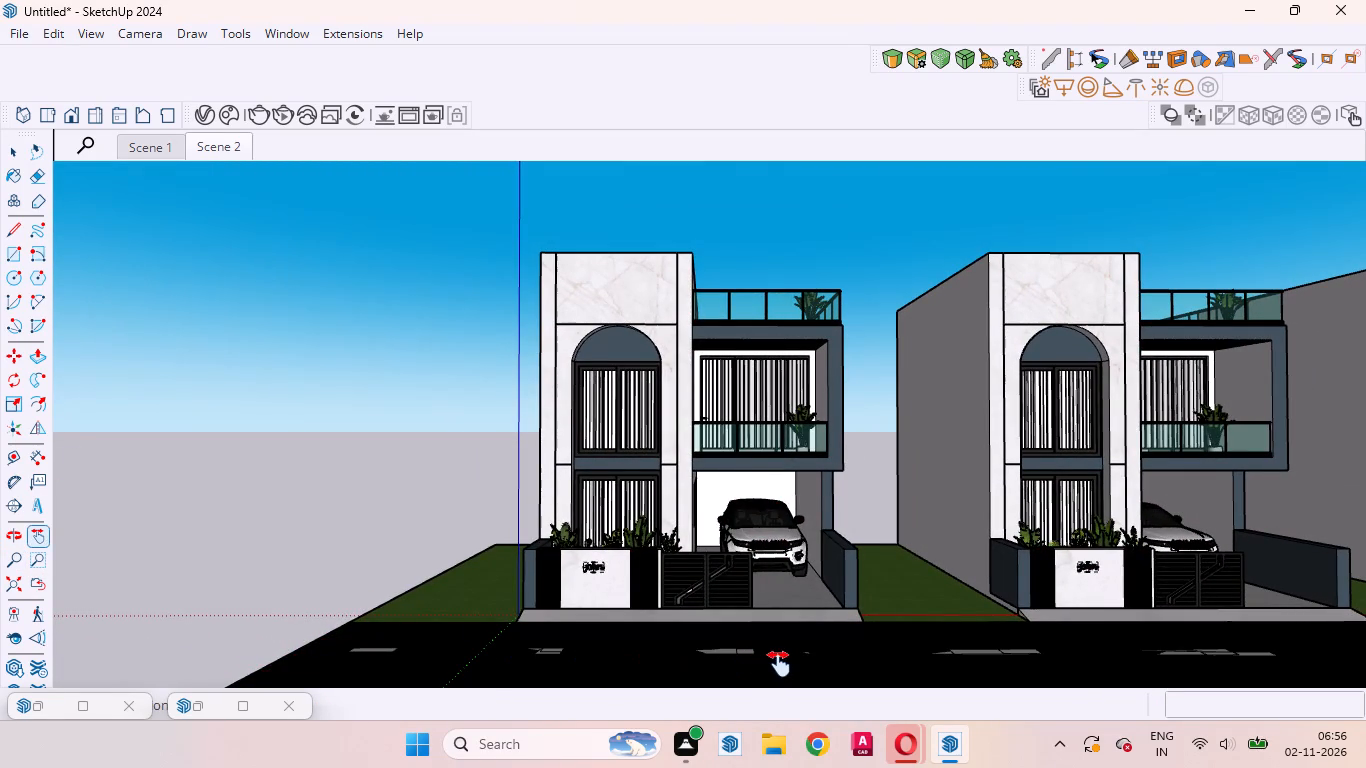
drag(779, 664, 553, 660)
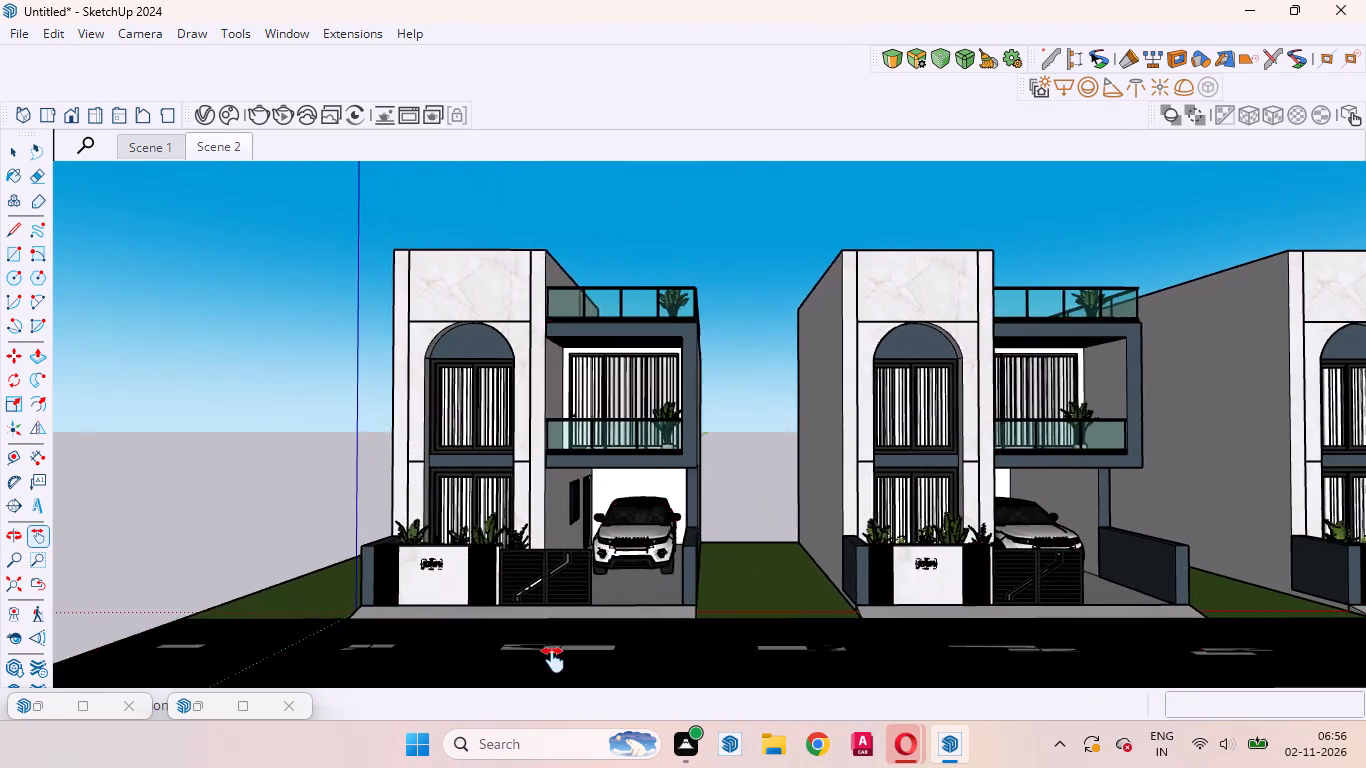
drag(553, 660, 507, 660)
drag(846, 664, 790, 666)
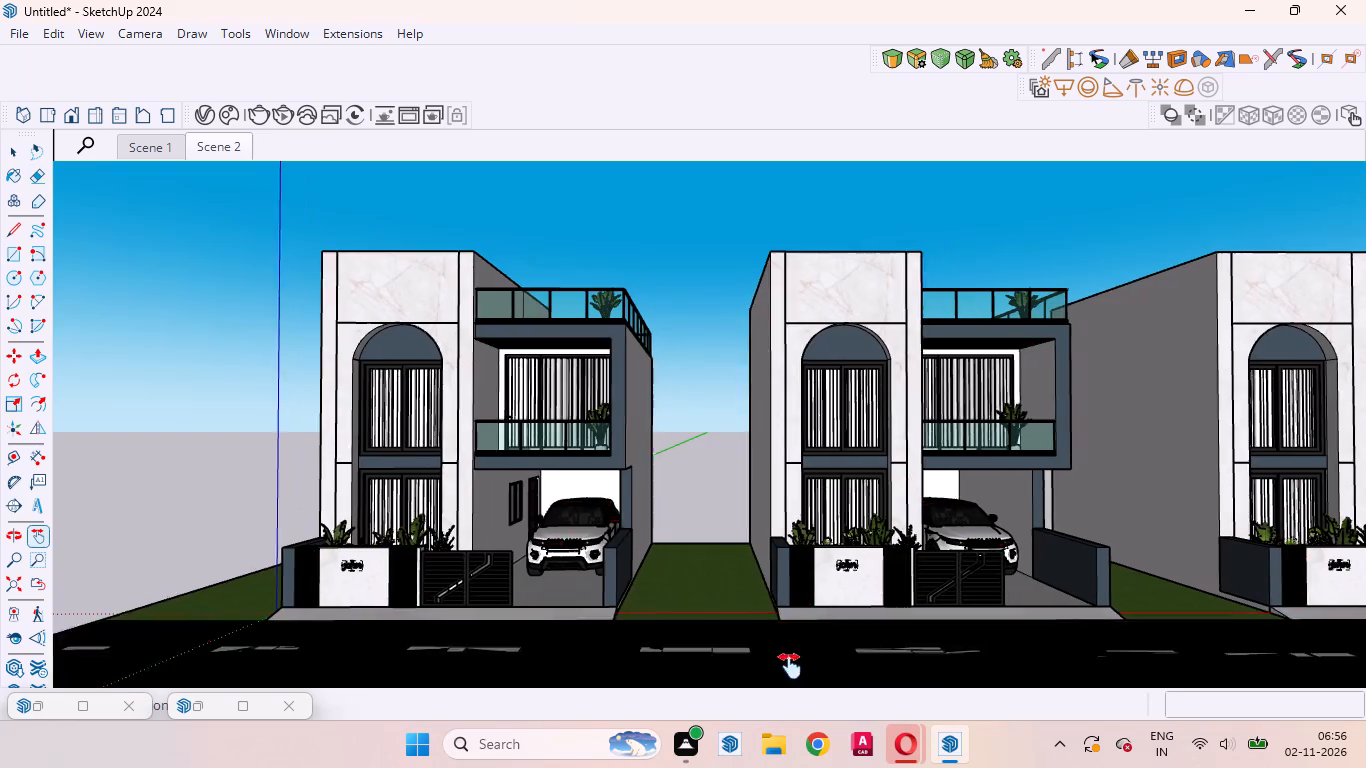
drag(790, 666, 611, 661)
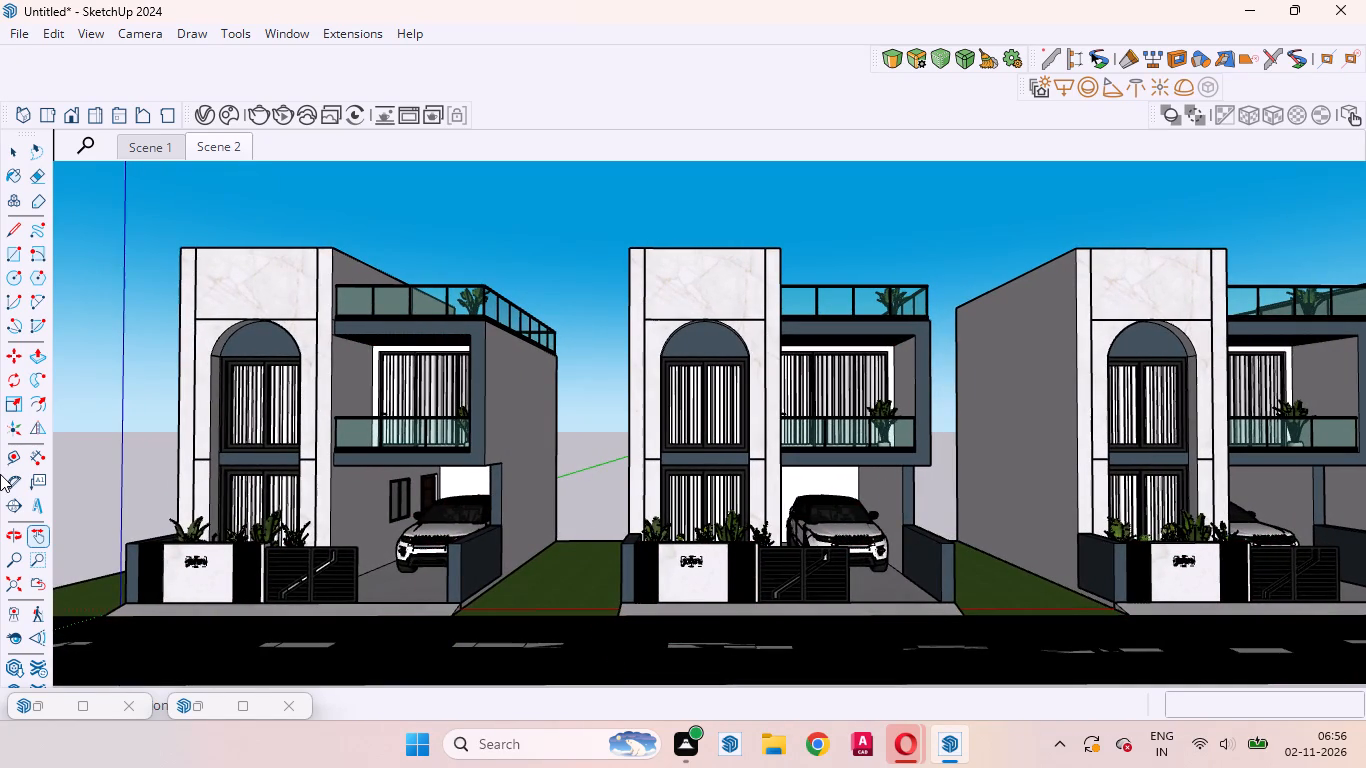
right_click(226, 139)
click(269, 214)
Add the panned view at a 35-degree field of view as another scene, and return to Scene 3.
click(11, 559)
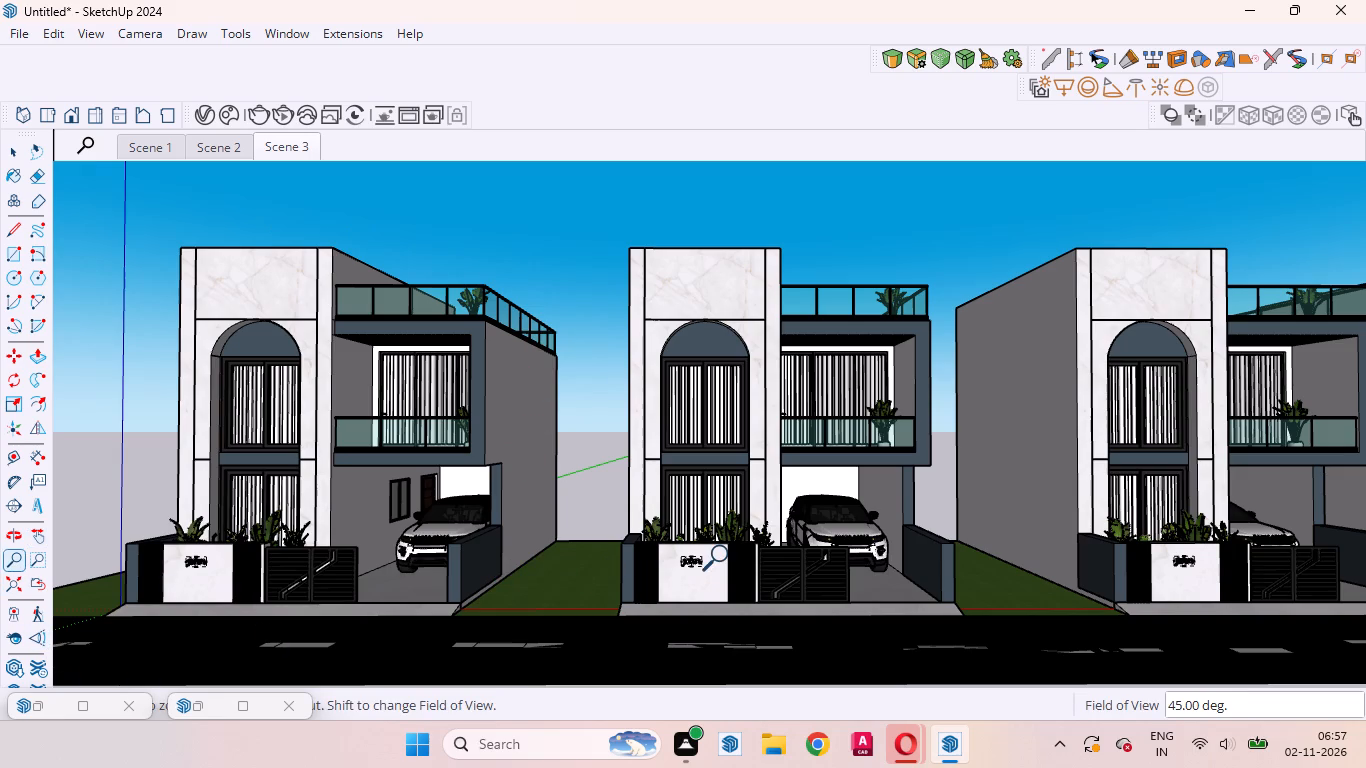
text(35)
key(Return)
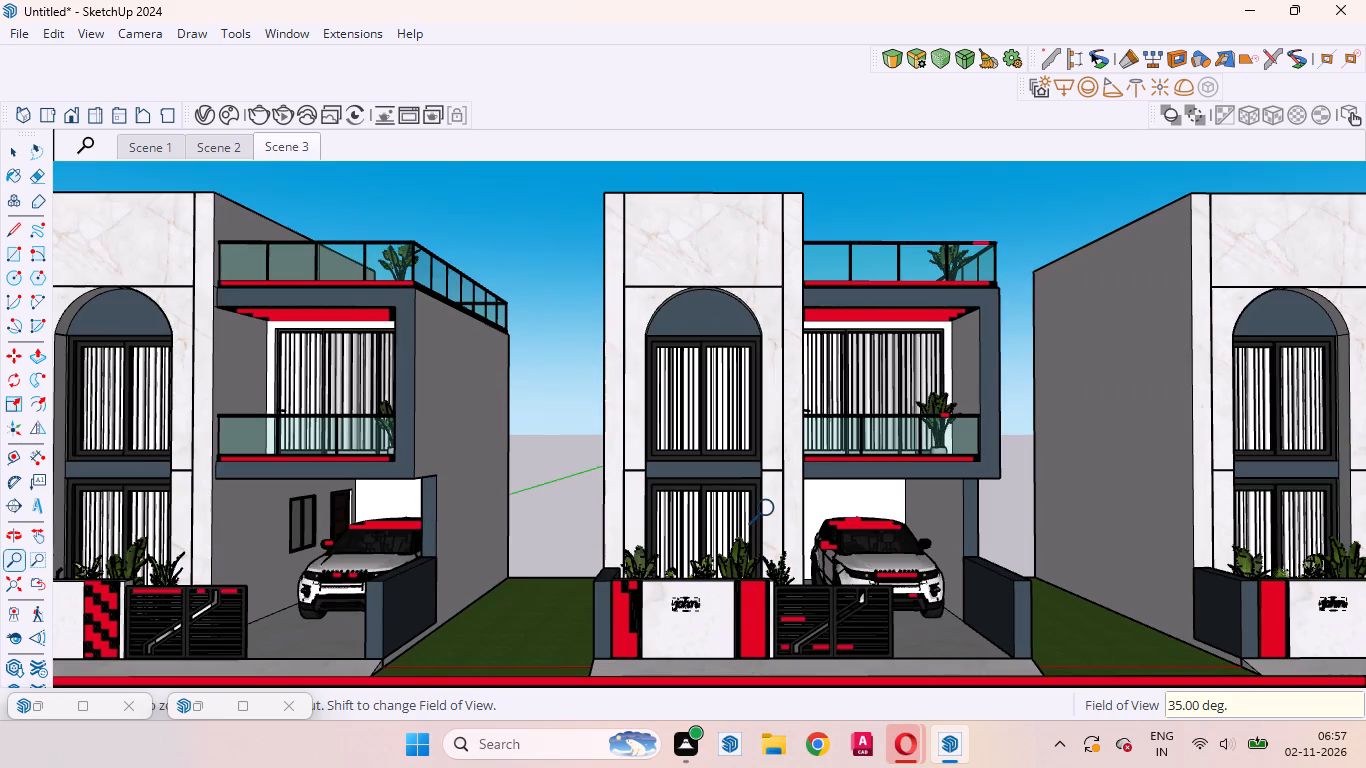
right_click(309, 150)
click(346, 216)
click(304, 143)
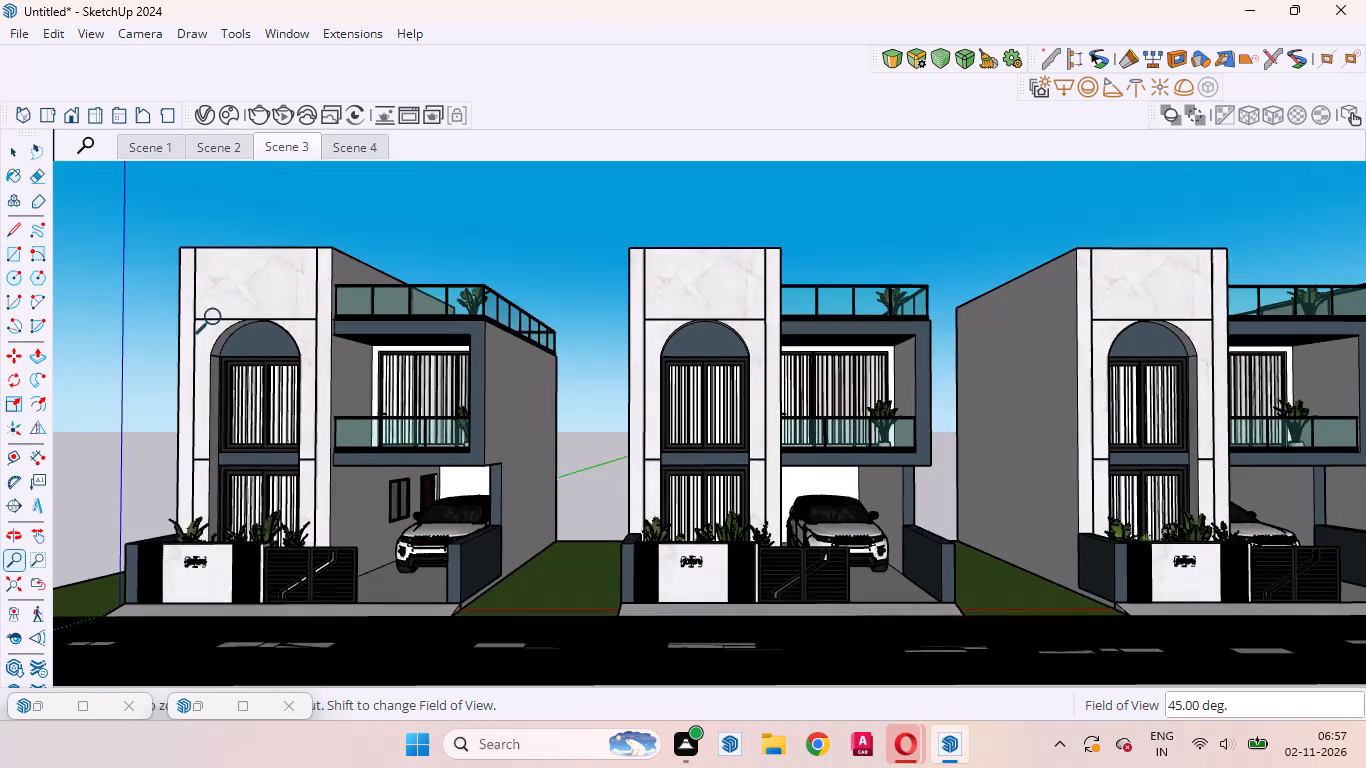
Pan the Scene 3 view along the road to centre the third house, and add it as a new scene.
click(39, 531)
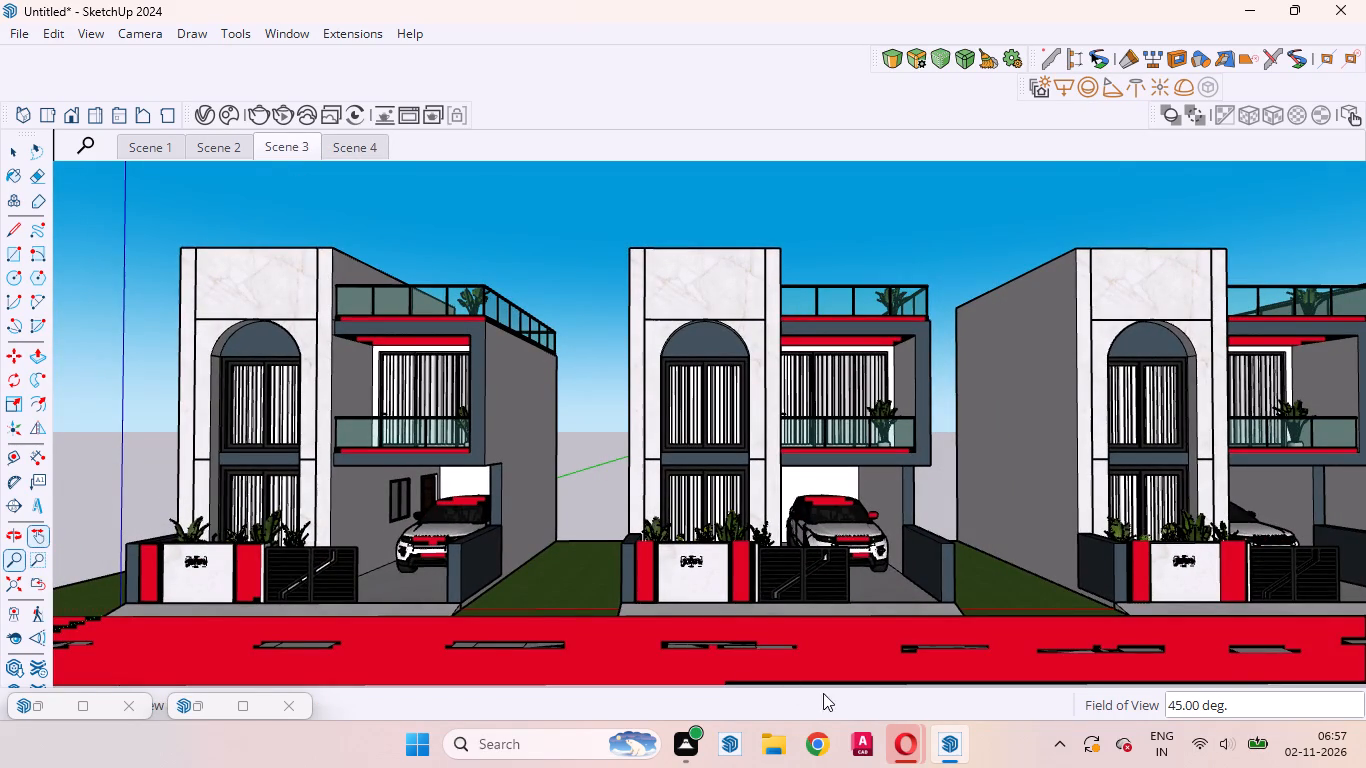
drag(882, 640, 578, 609)
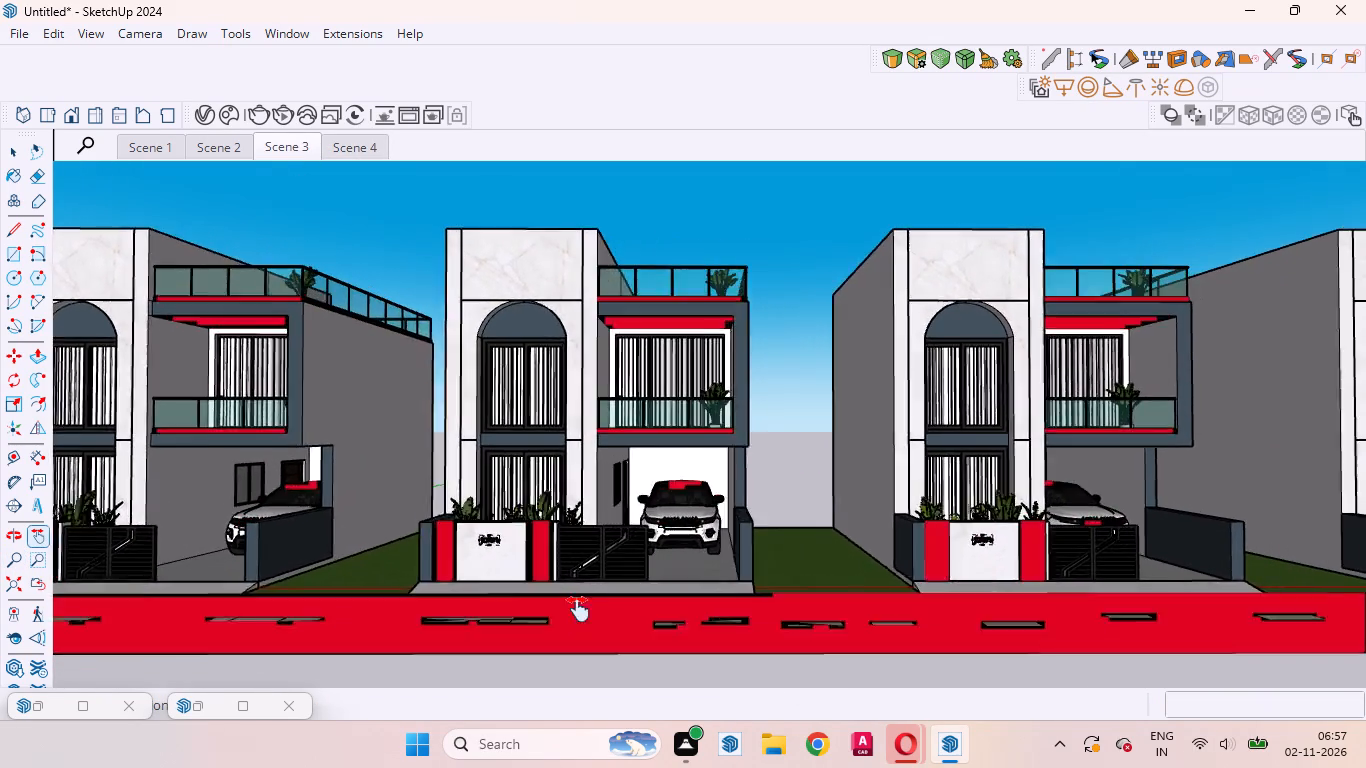
drag(578, 609, 495, 609)
drag(847, 609, 843, 627)
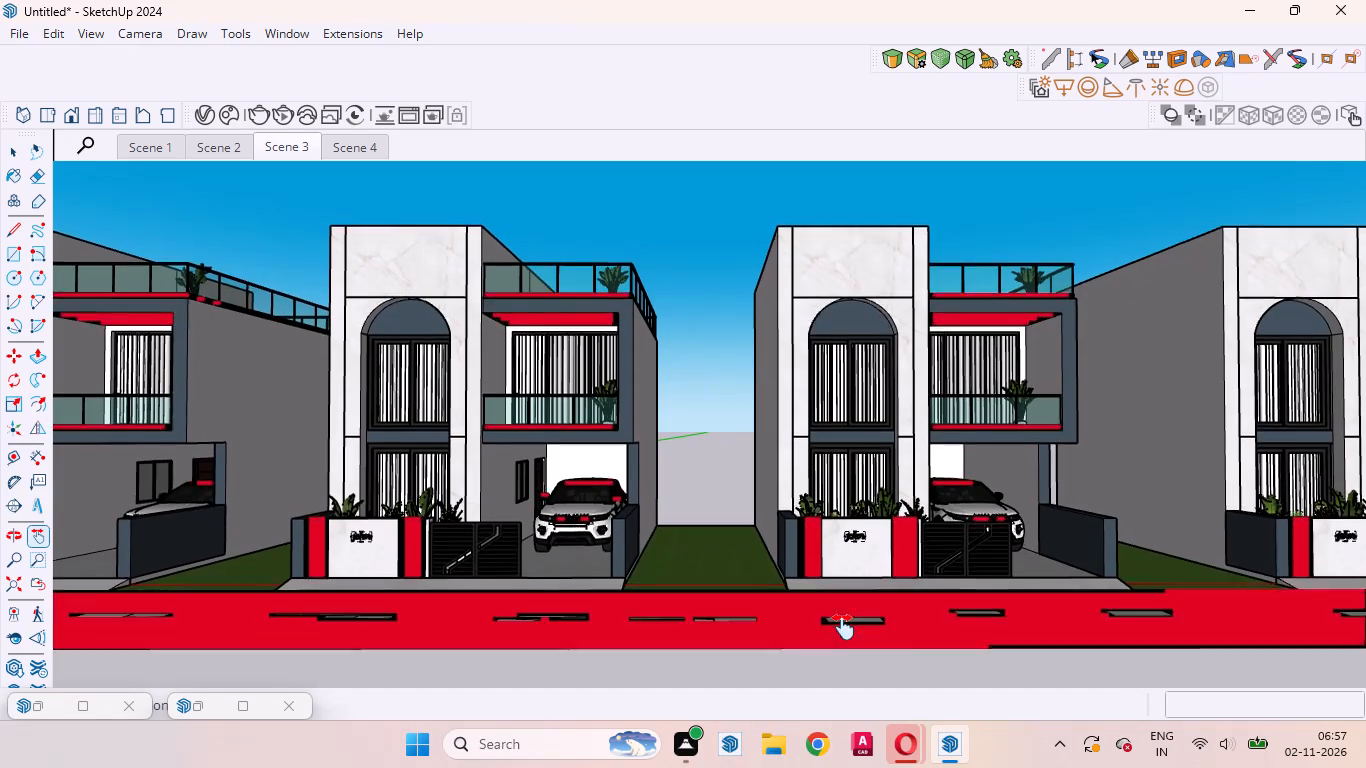
drag(843, 627, 817, 645)
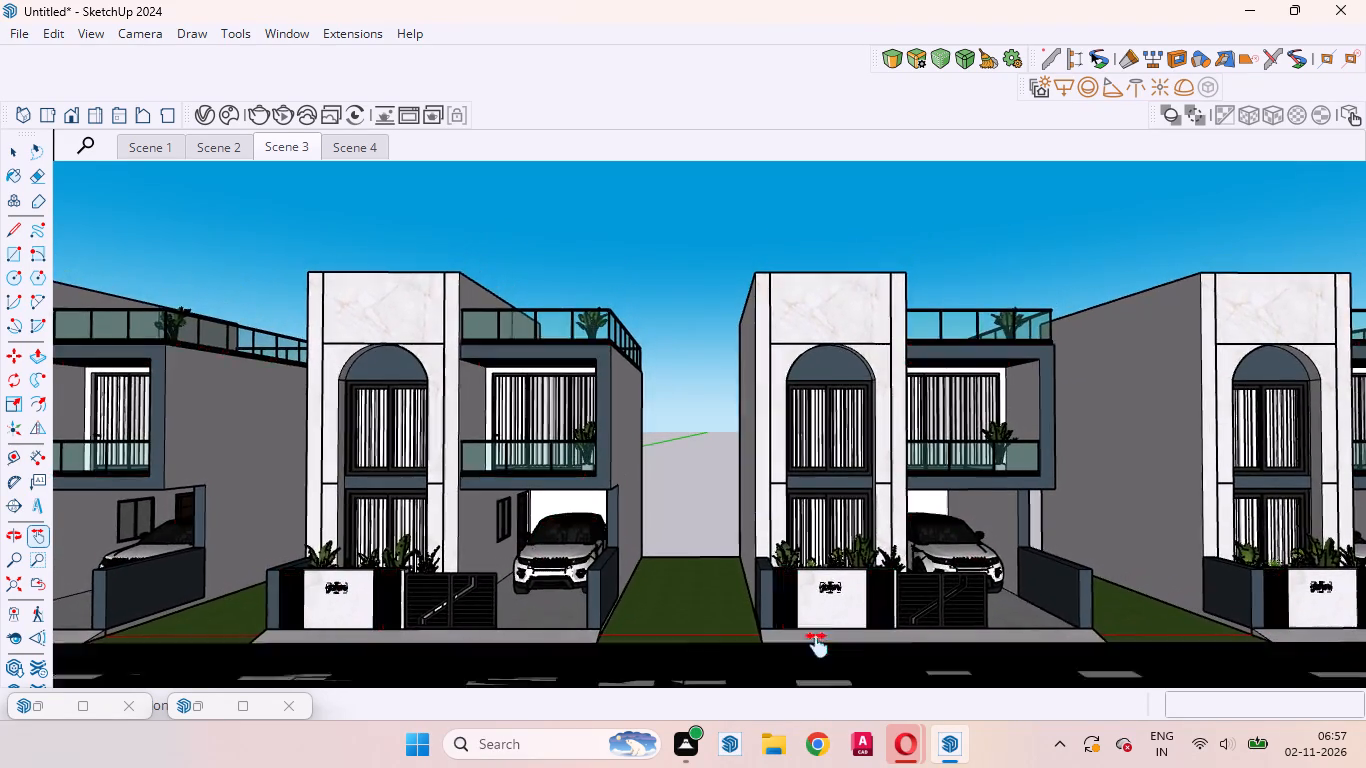
drag(817, 645, 804, 642)
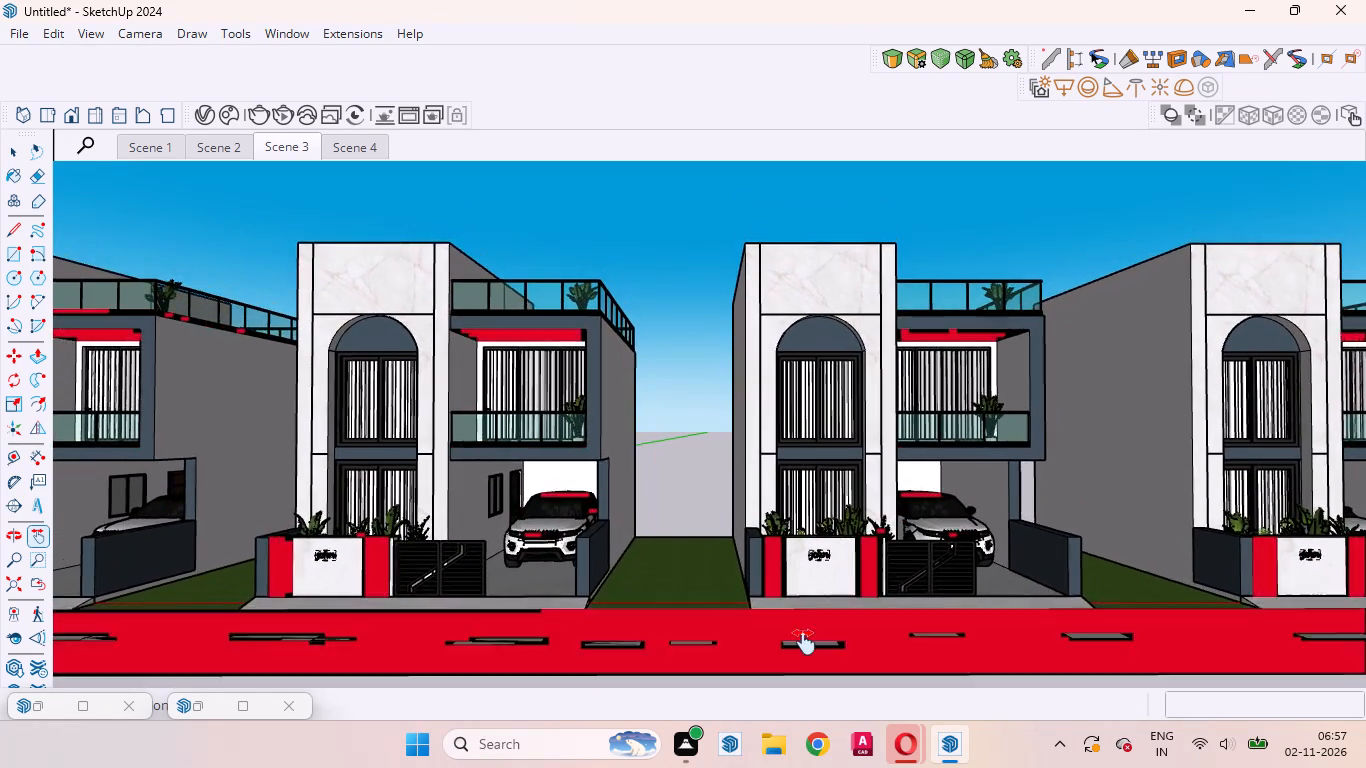
drag(804, 642, 802, 651)
drag(900, 642, 827, 652)
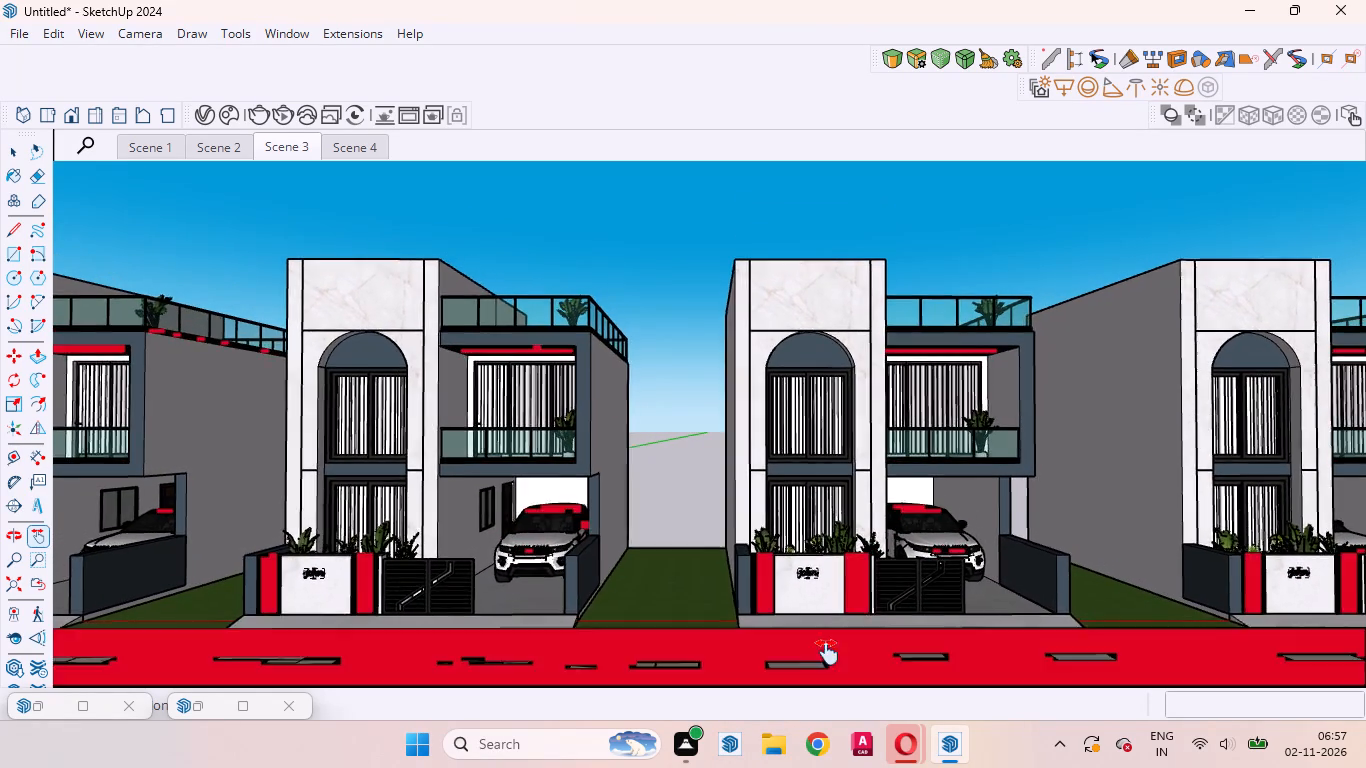
drag(827, 652, 747, 659)
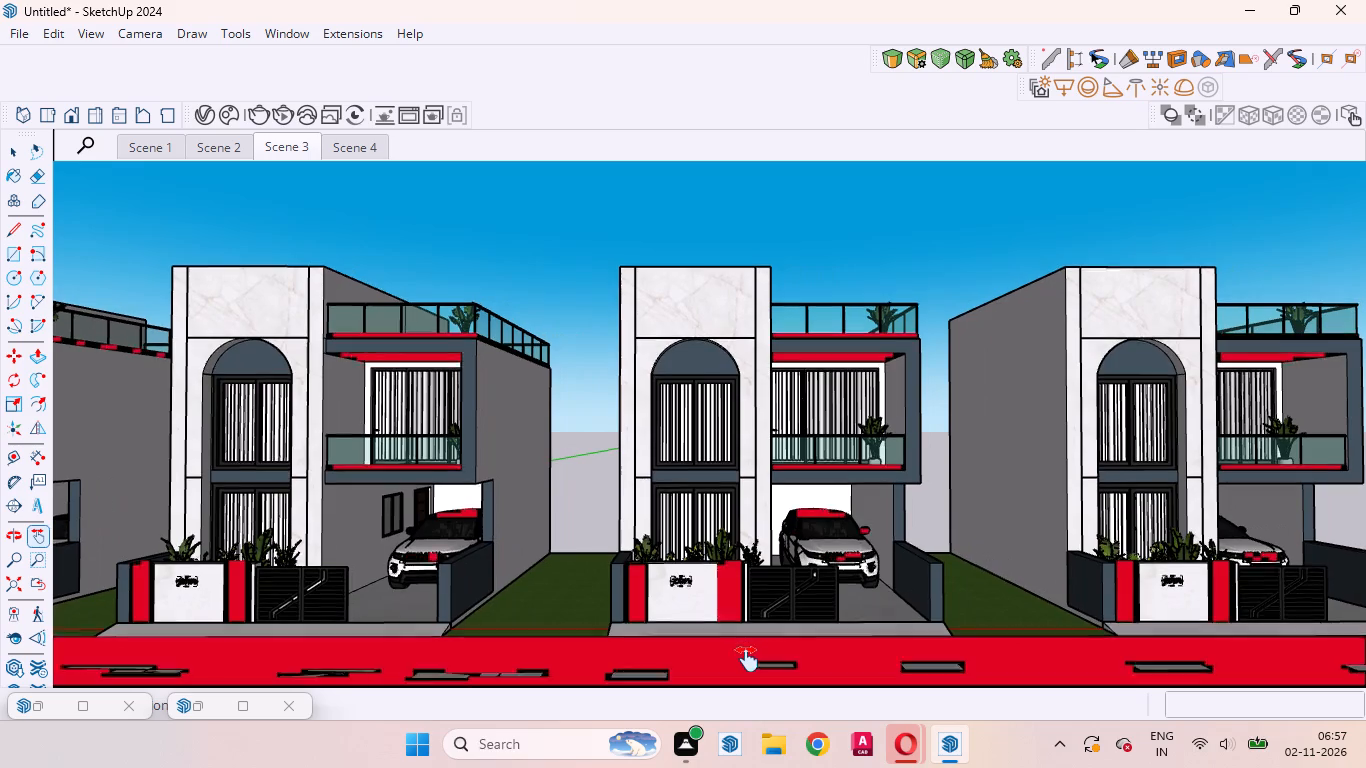
drag(747, 659, 787, 622)
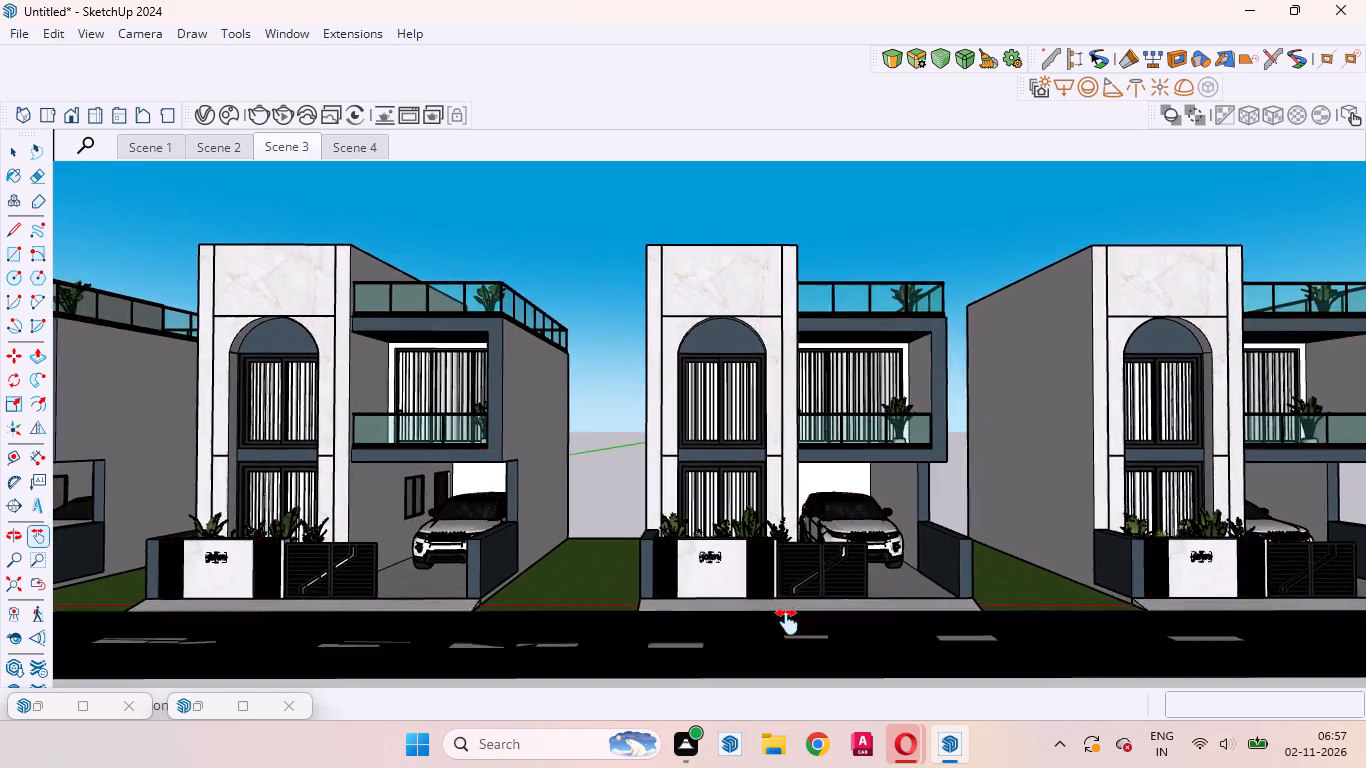
drag(787, 622, 790, 638)
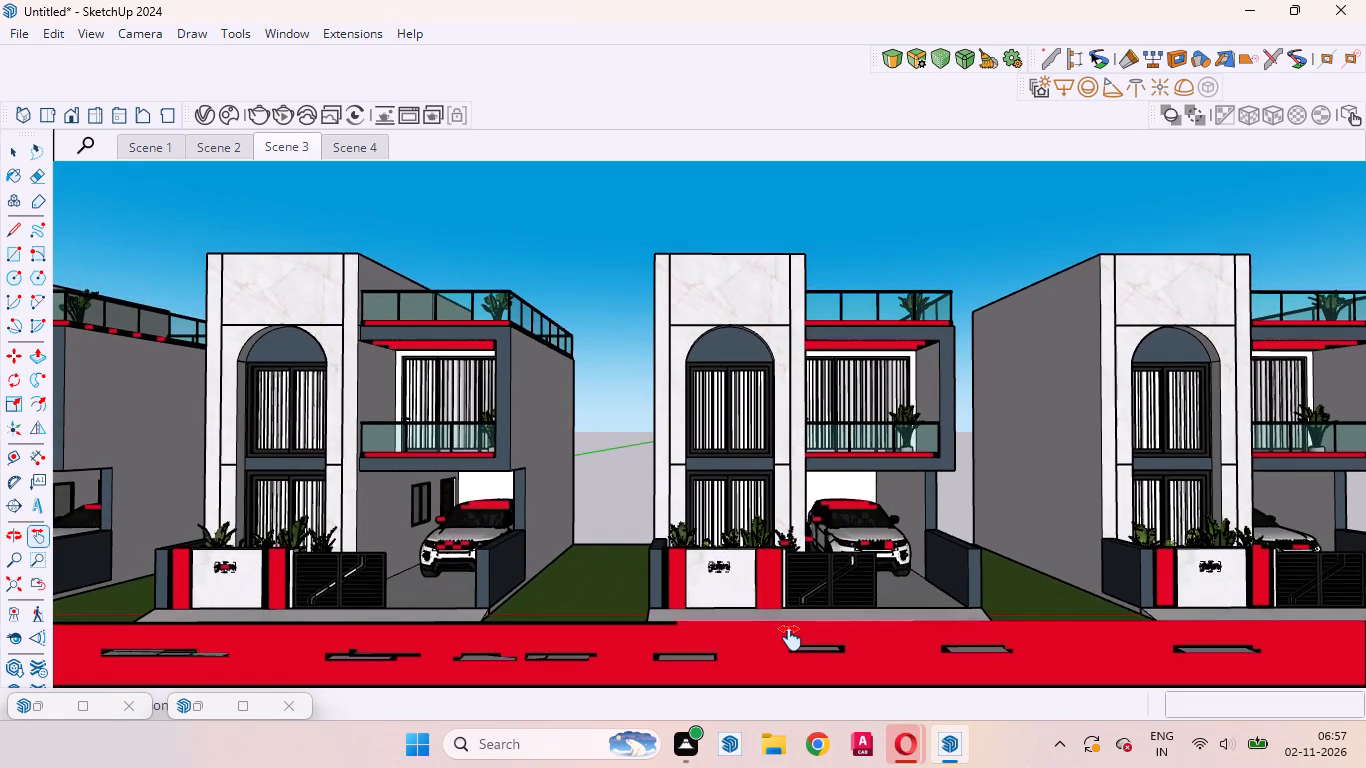
drag(790, 638, 768, 638)
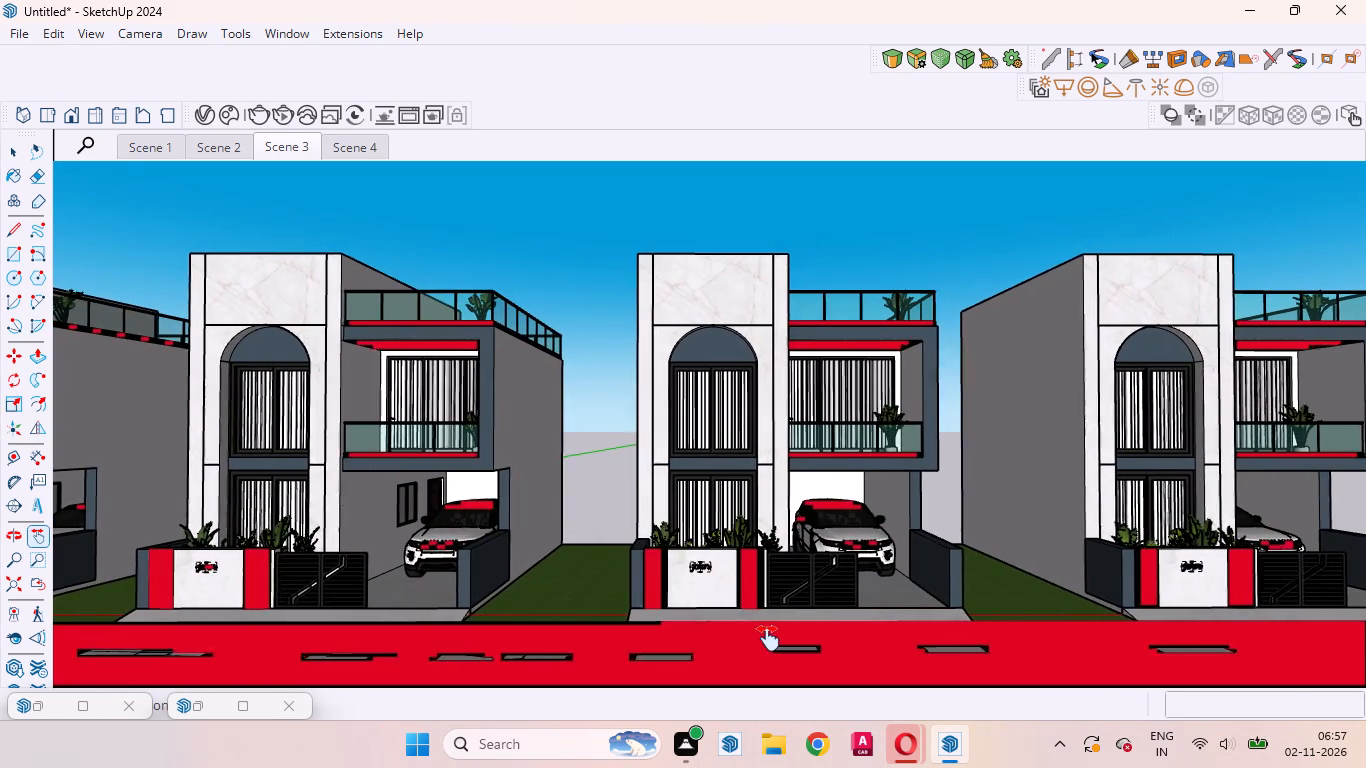
drag(768, 638, 753, 637)
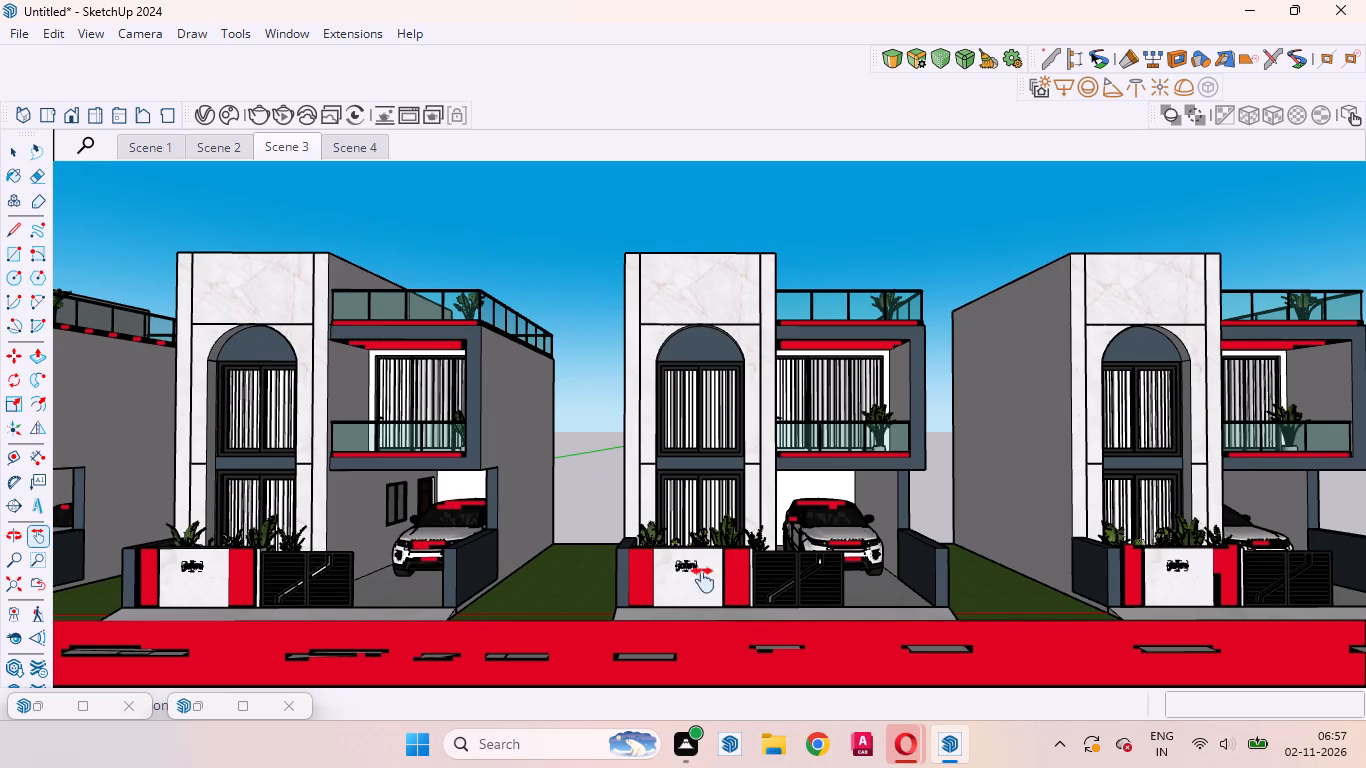
right_click(358, 145)
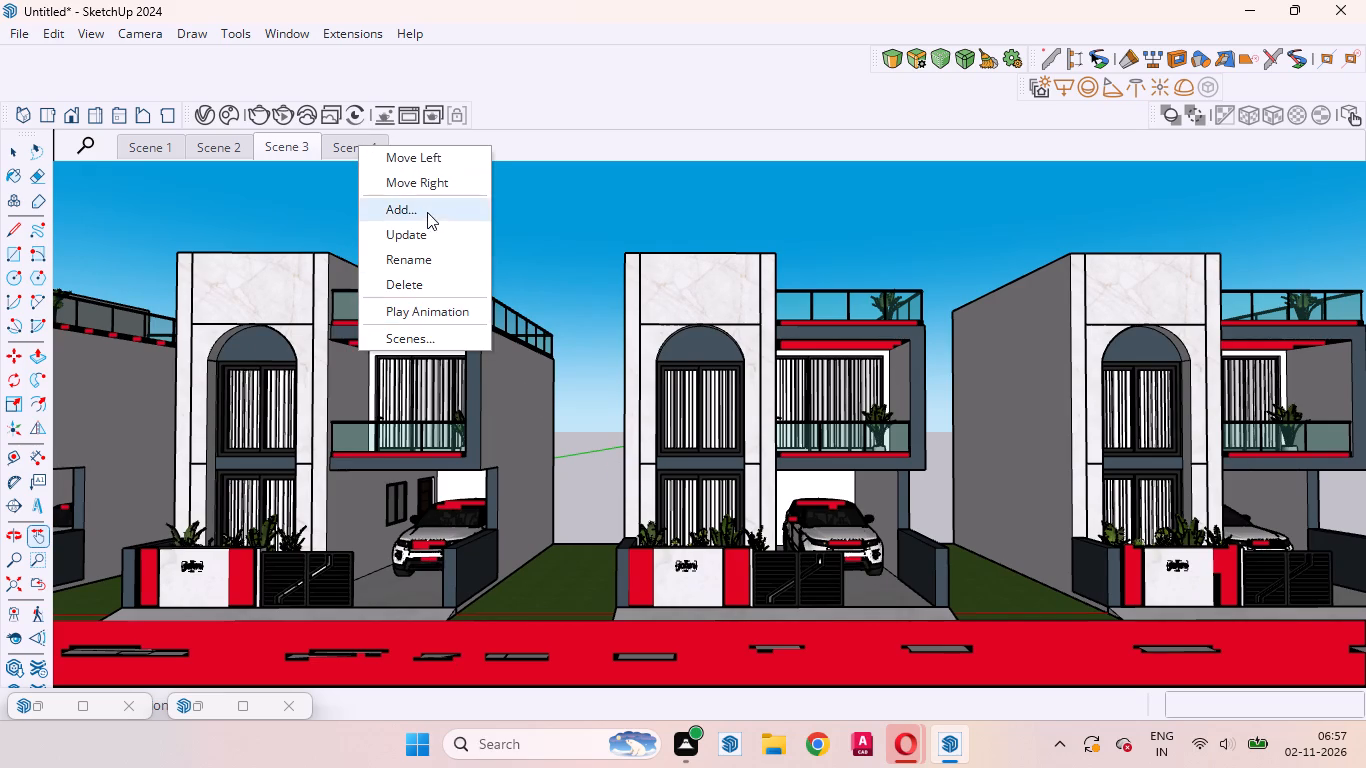
click(427, 212)
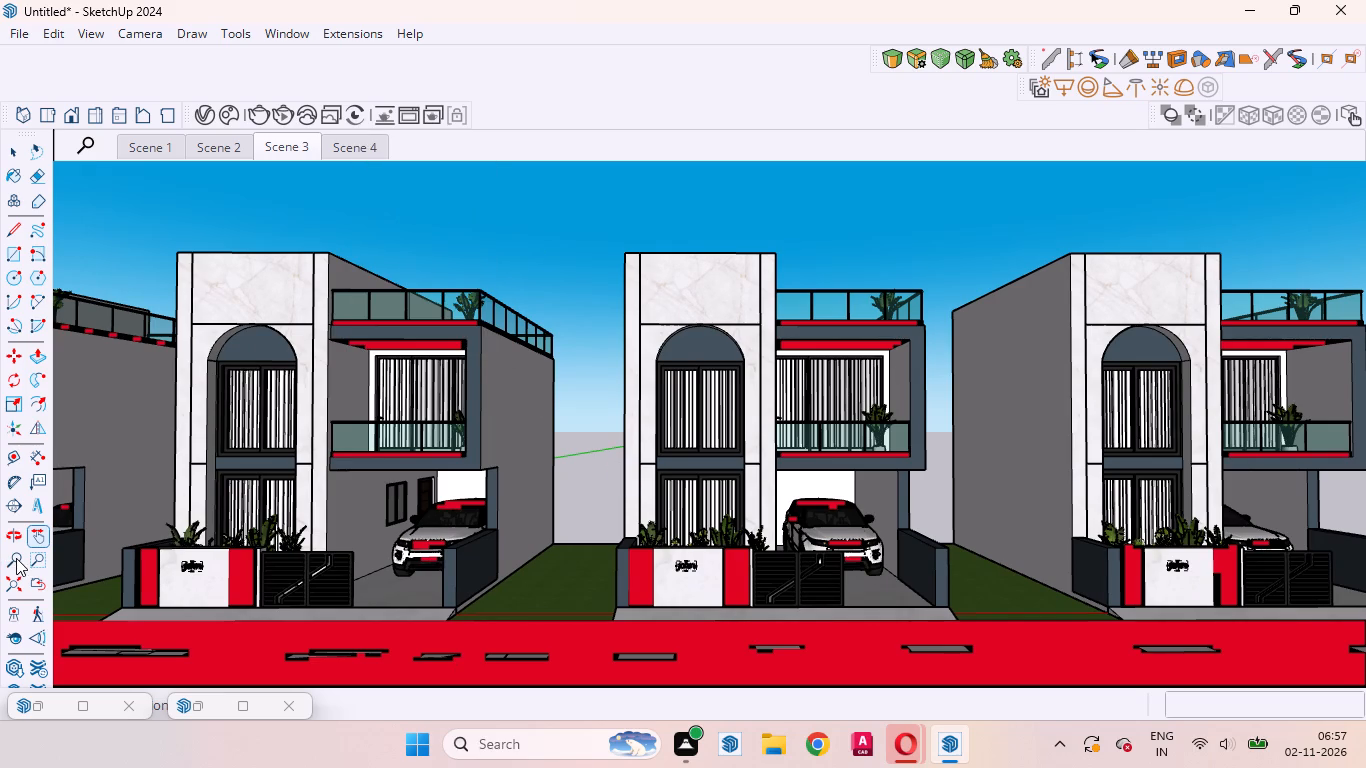
Set the third house view's field of view to 35 degrees, reframe the house with the road edge showing, and add a new scene.
click(16, 558)
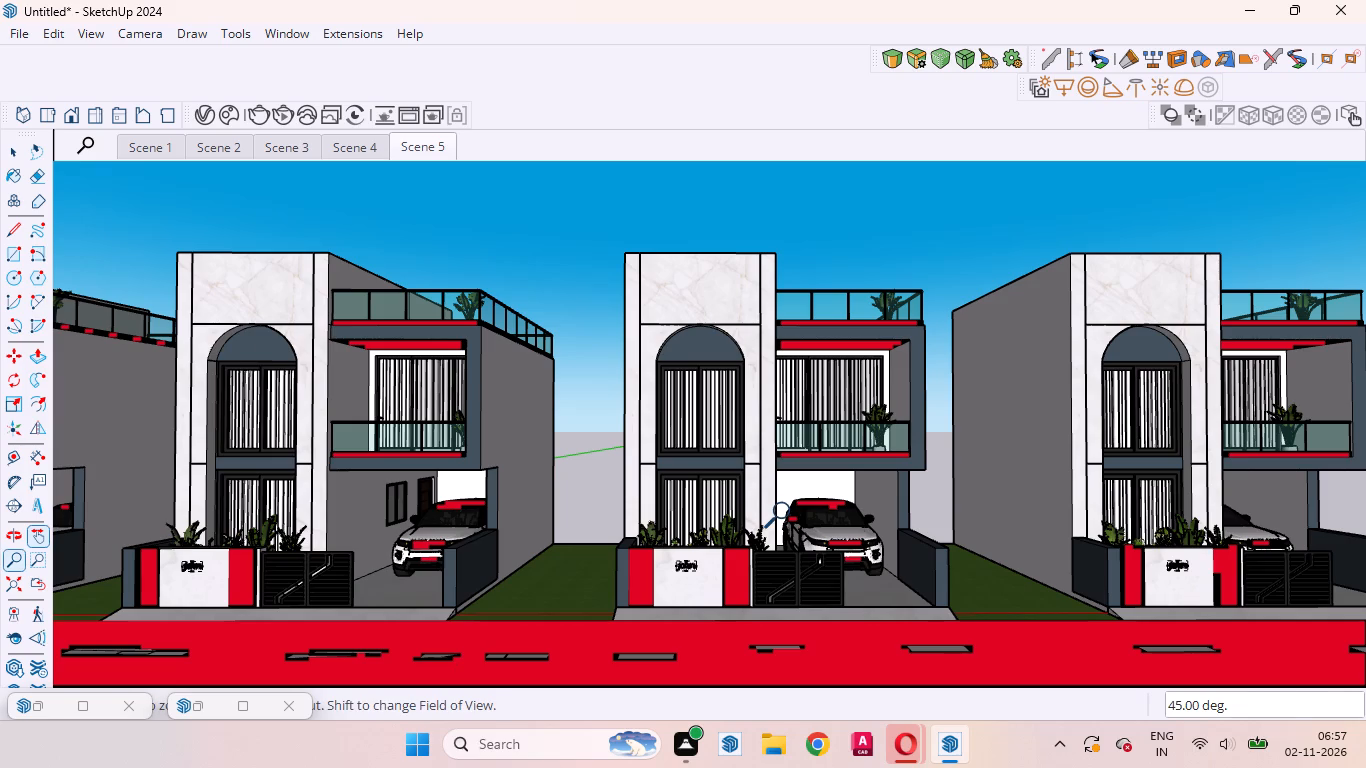
key(3)
key(5)
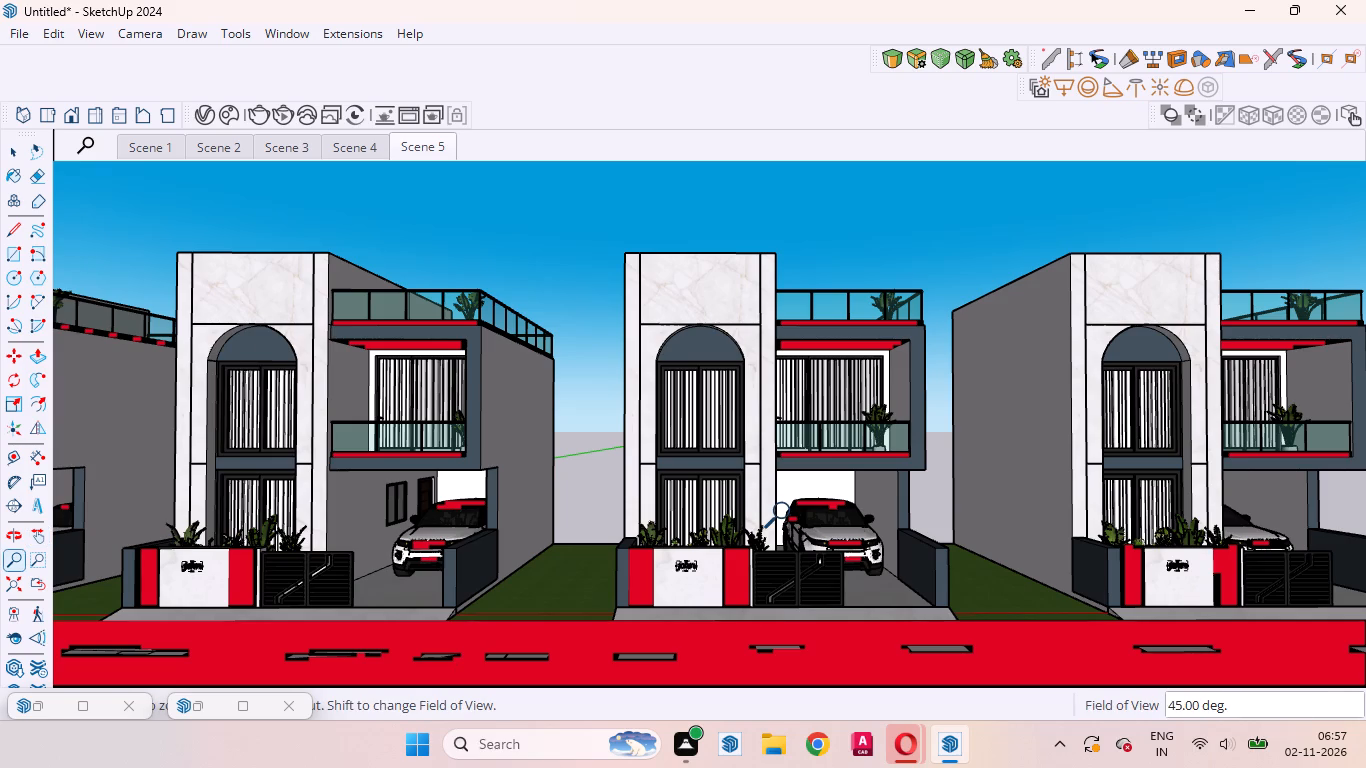
click(6, 568)
click(39, 559)
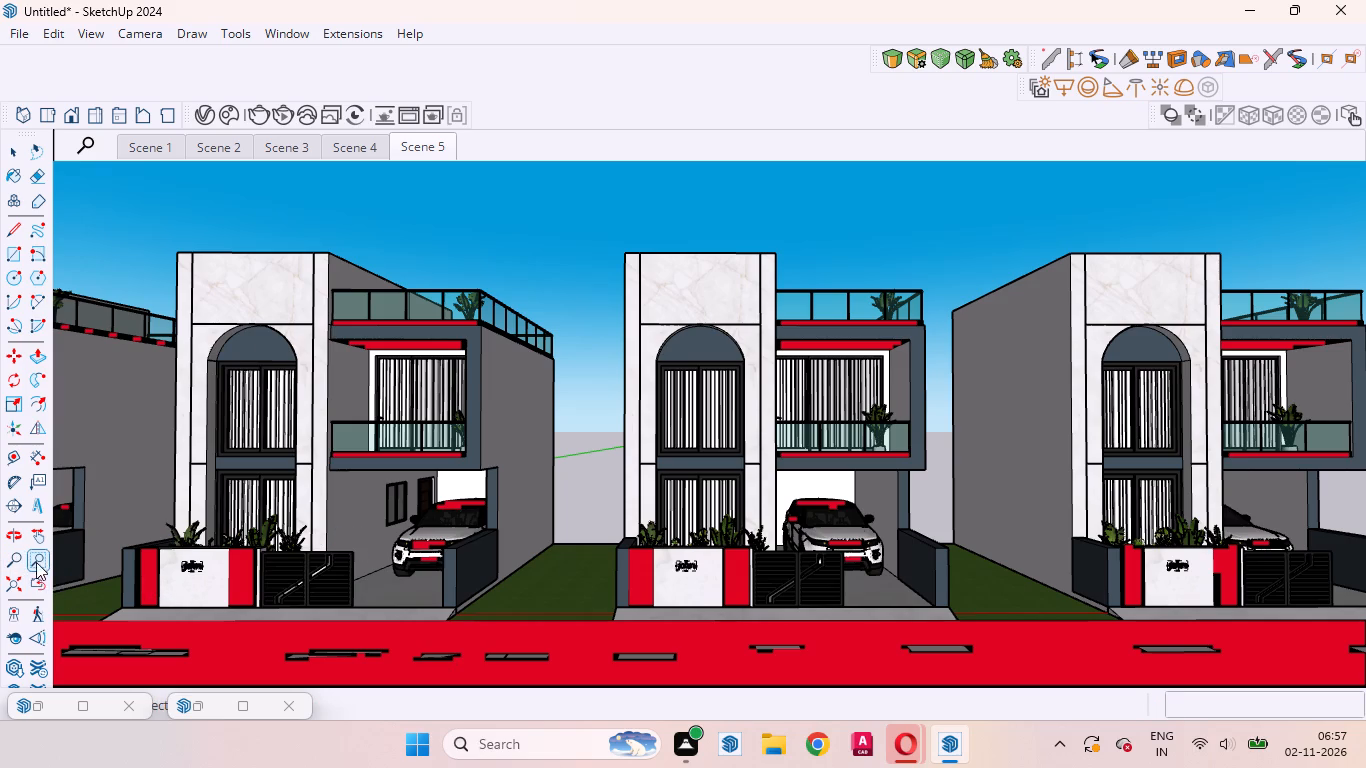
click(19, 552)
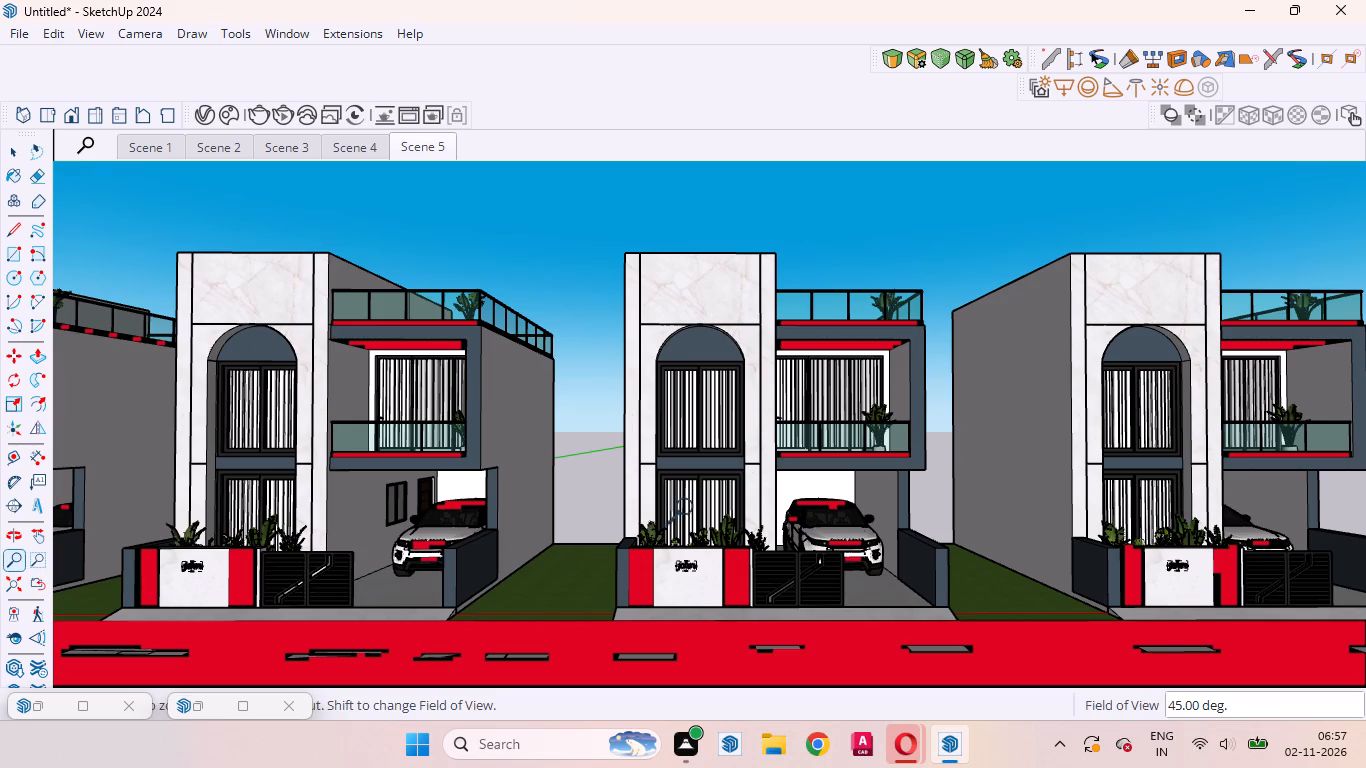
text(35)
key(Return)
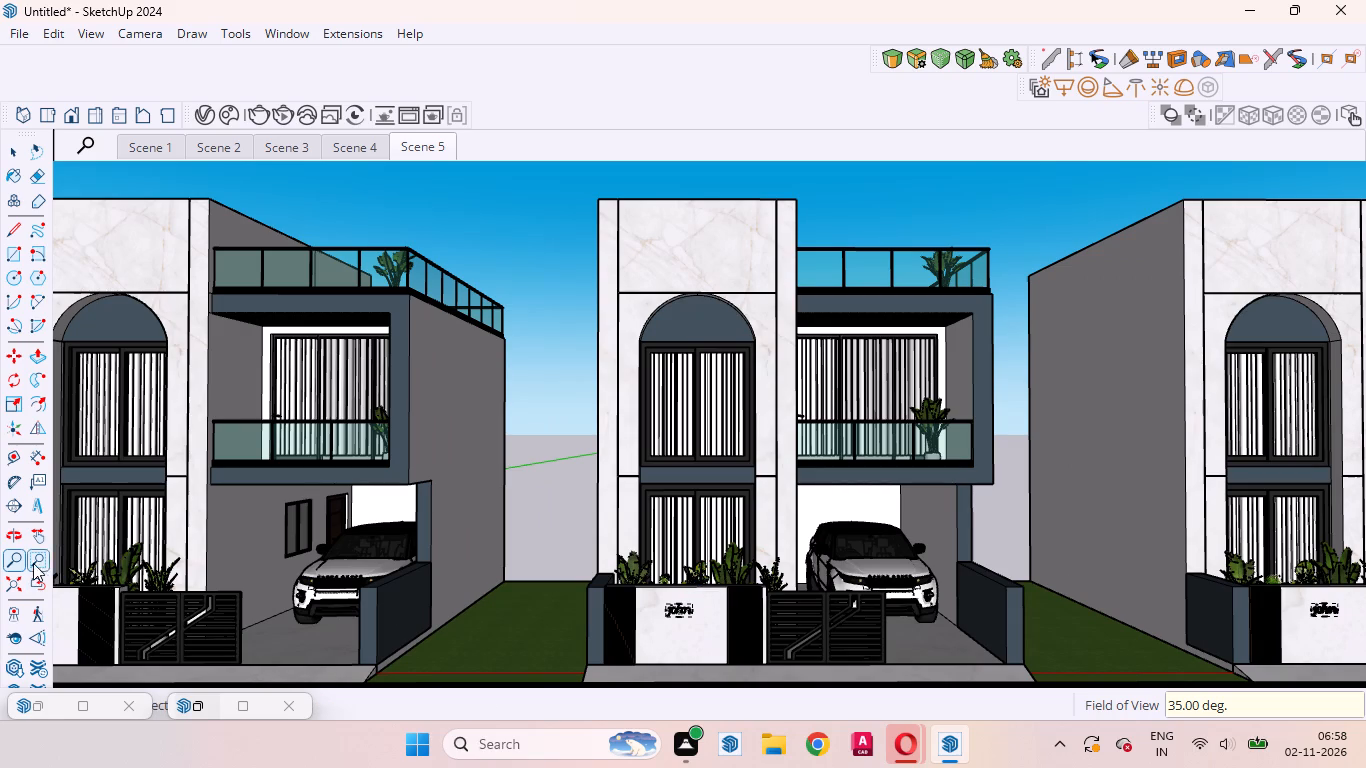
click(27, 530)
drag(760, 612, 743, 612)
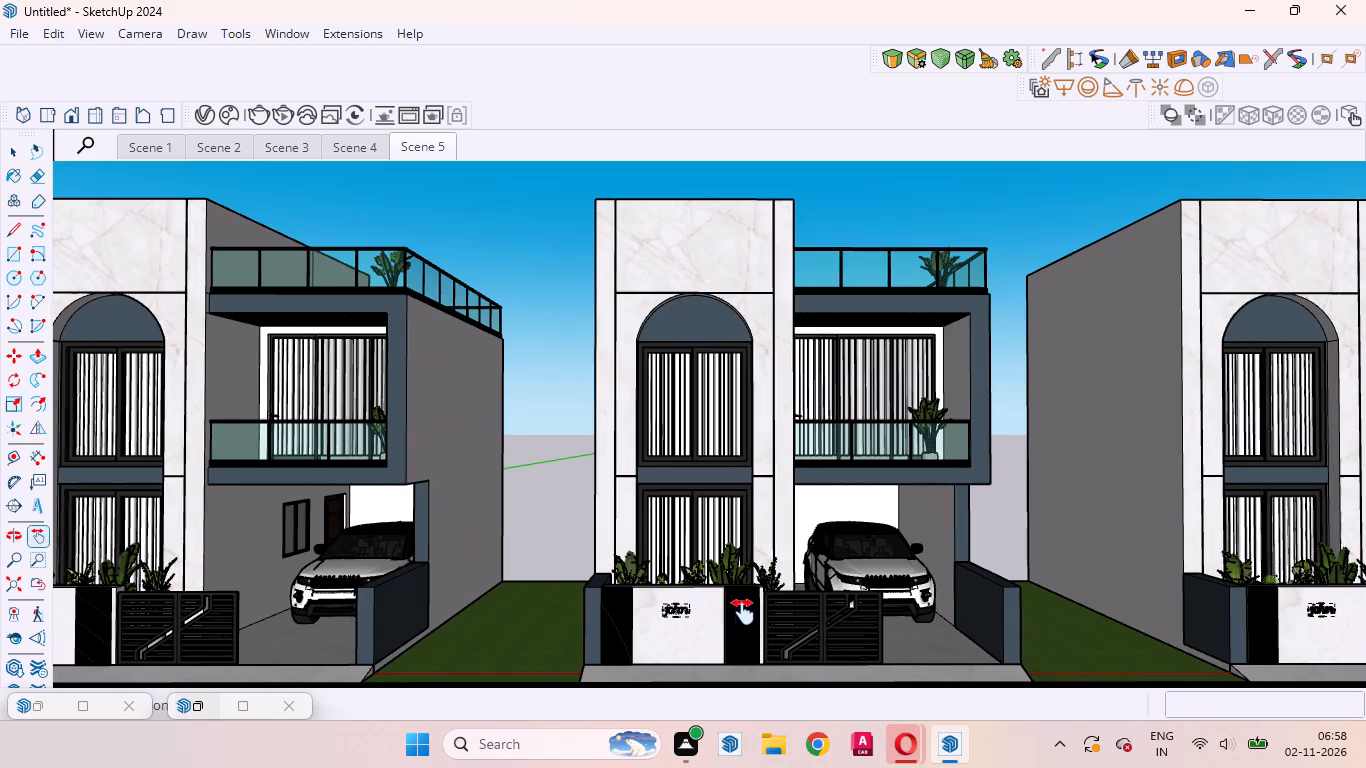
drag(743, 612, 706, 612)
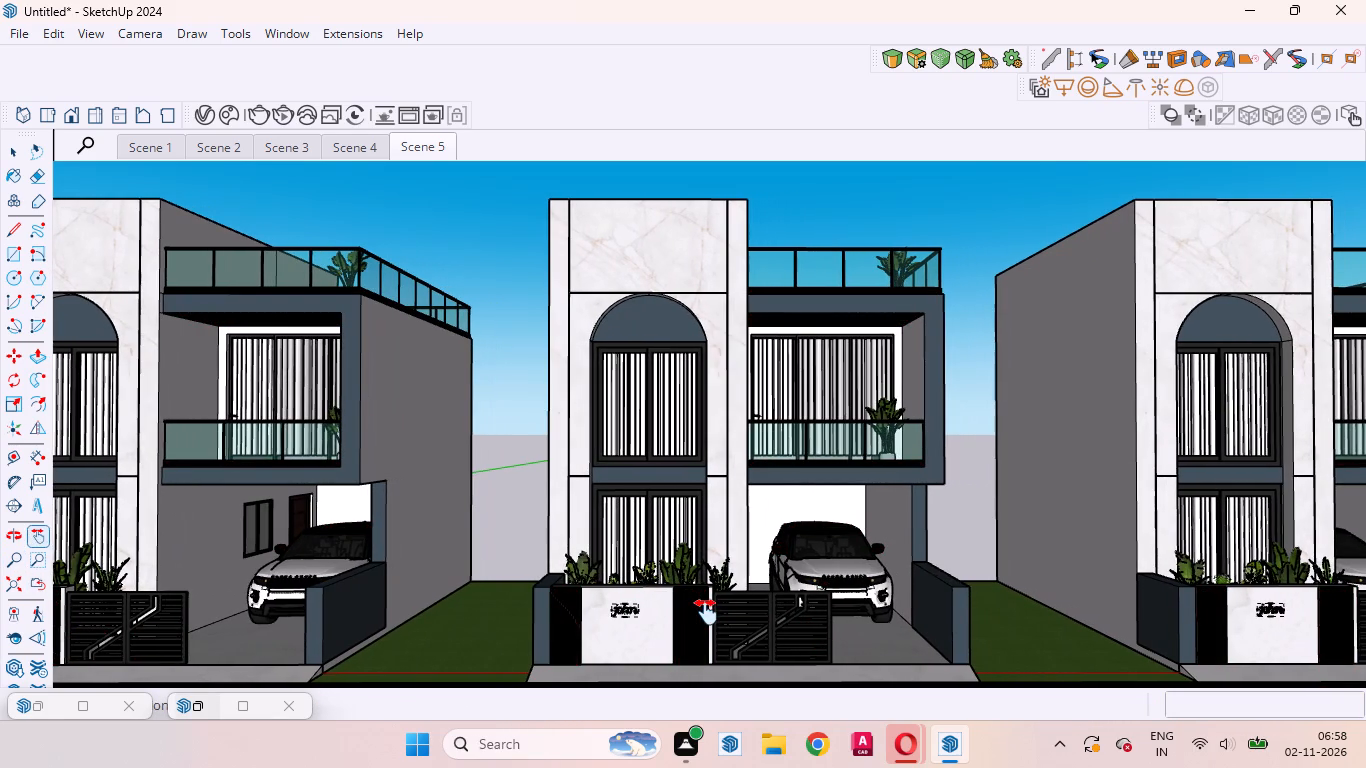
drag(645, 602, 645, 589)
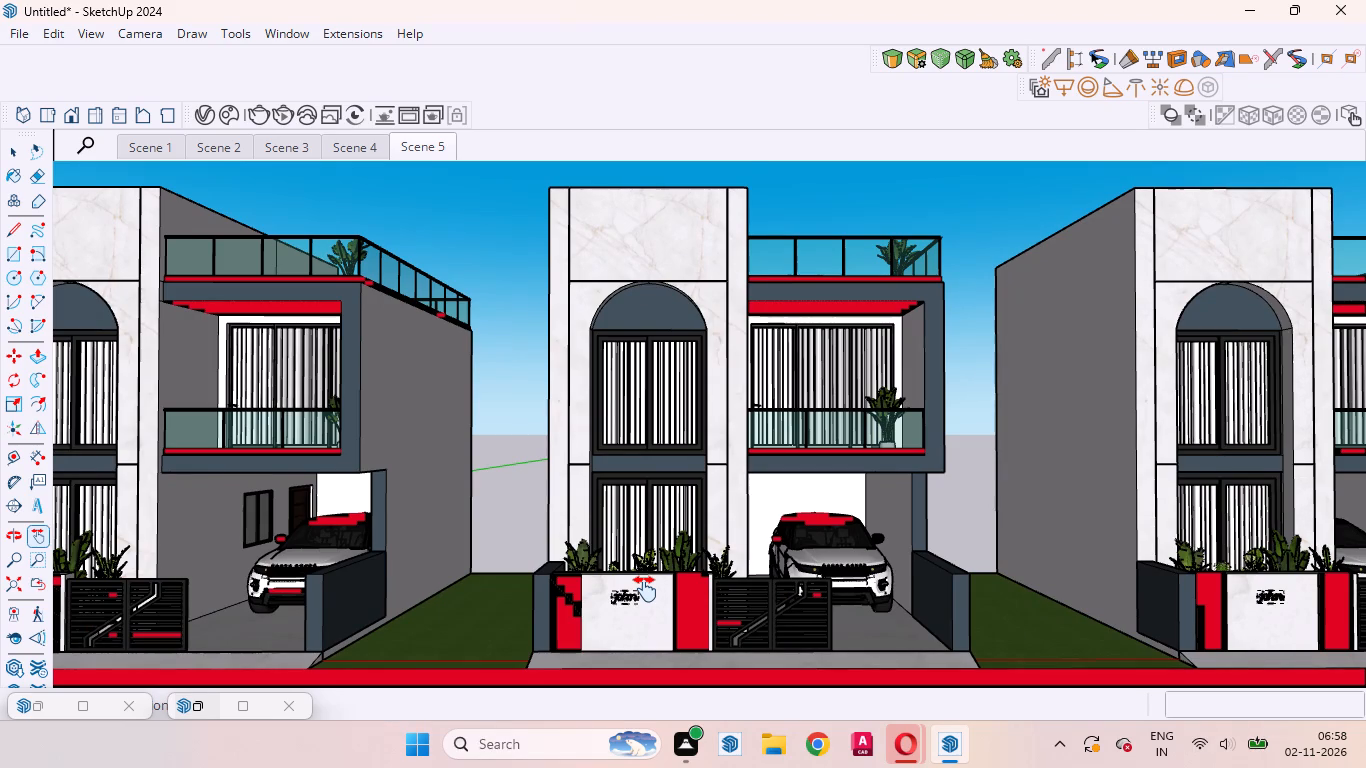
drag(645, 589, 649, 578)
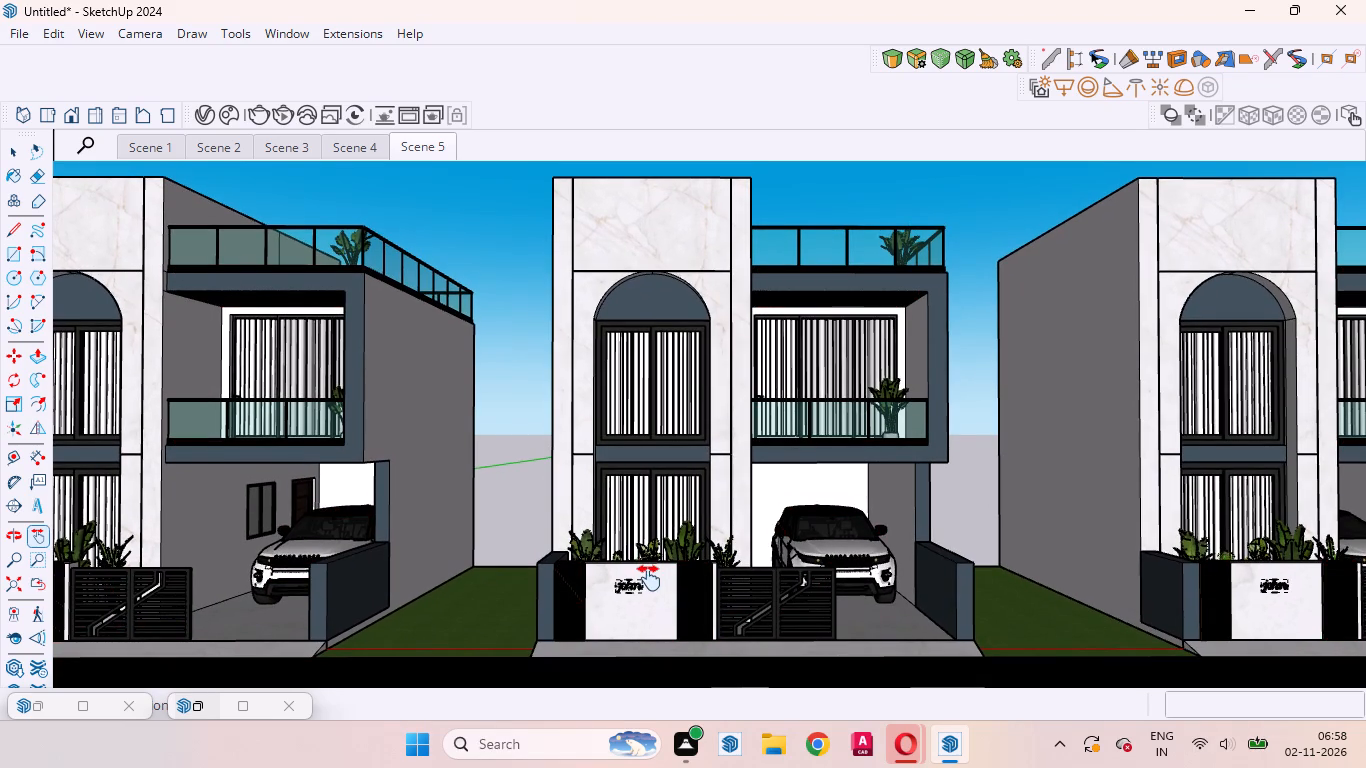
right_click(438, 153)
click(493, 211)
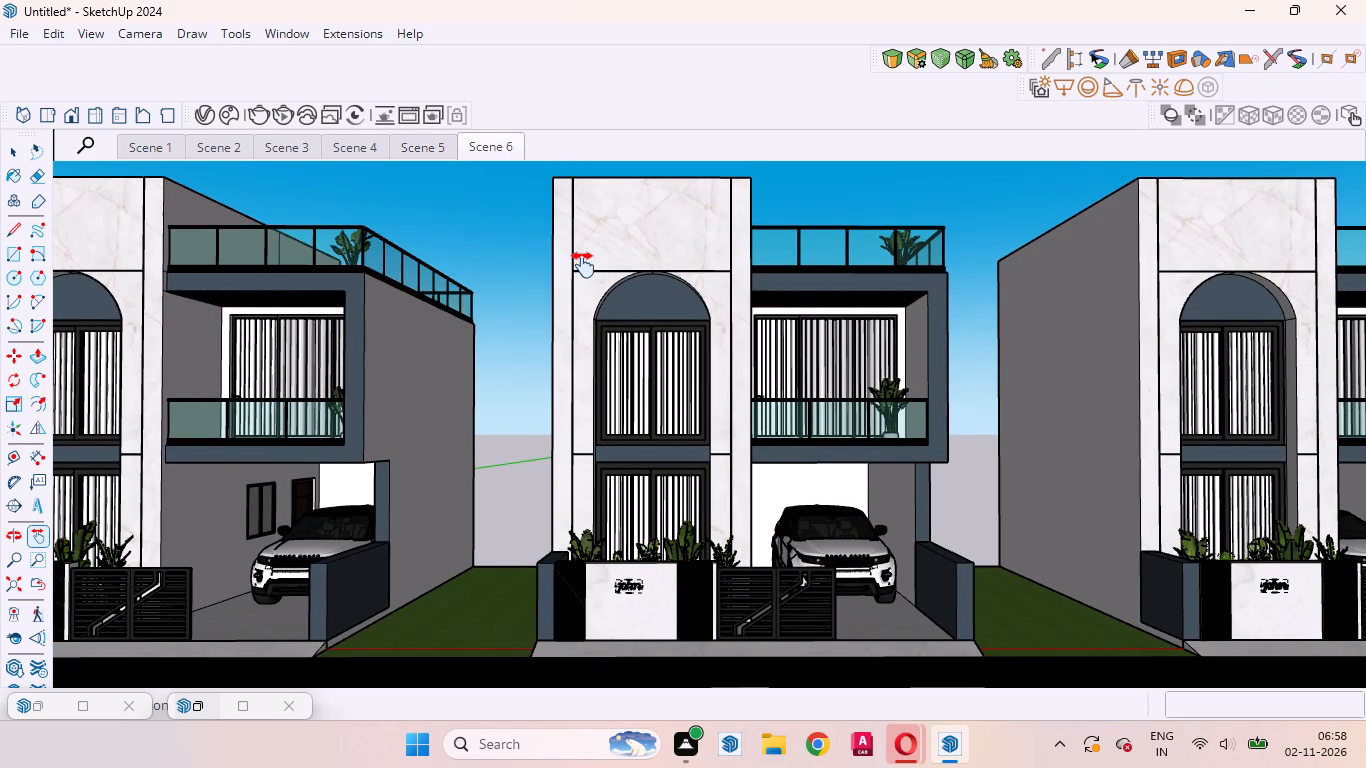
Recall Scene 5, pan along the road to centre the last house, and add the view as a new scene.
click(438, 153)
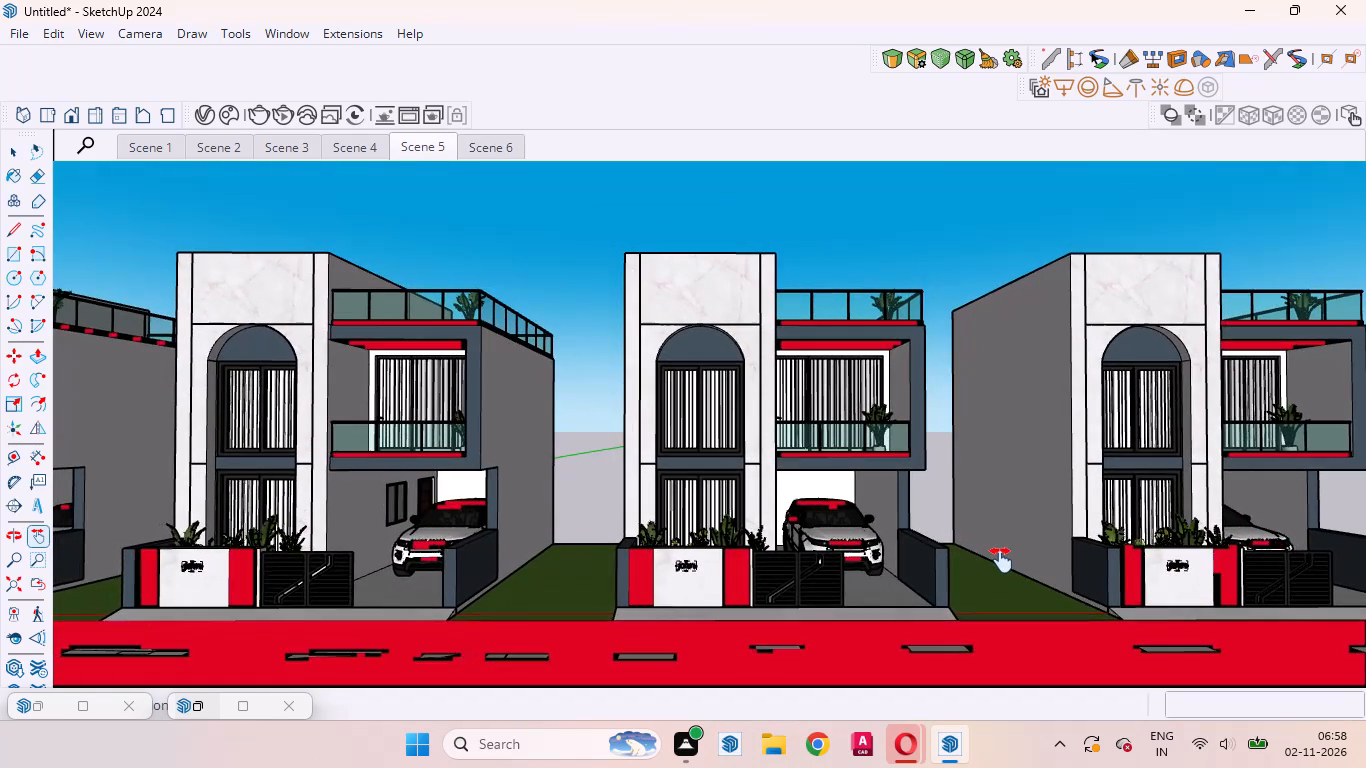
drag(1125, 632, 1047, 639)
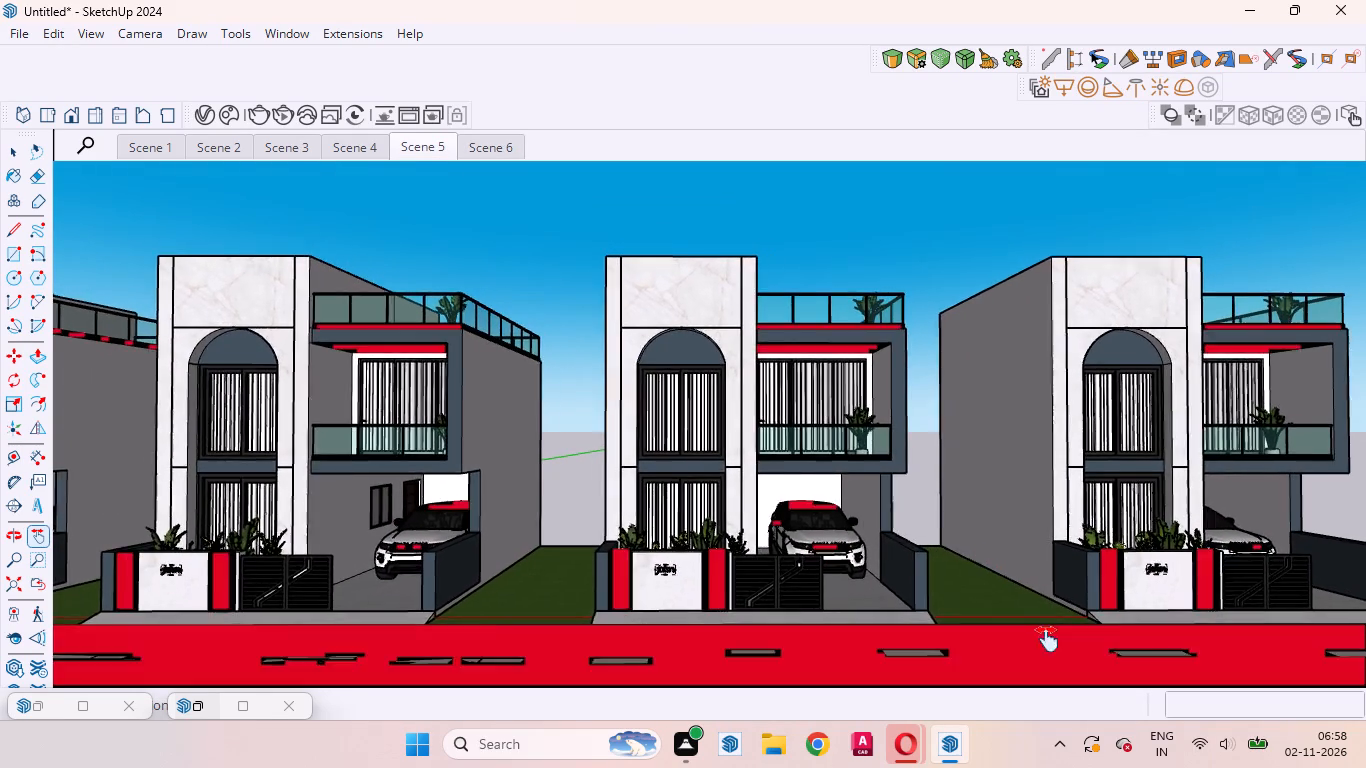
drag(1047, 639, 757, 614)
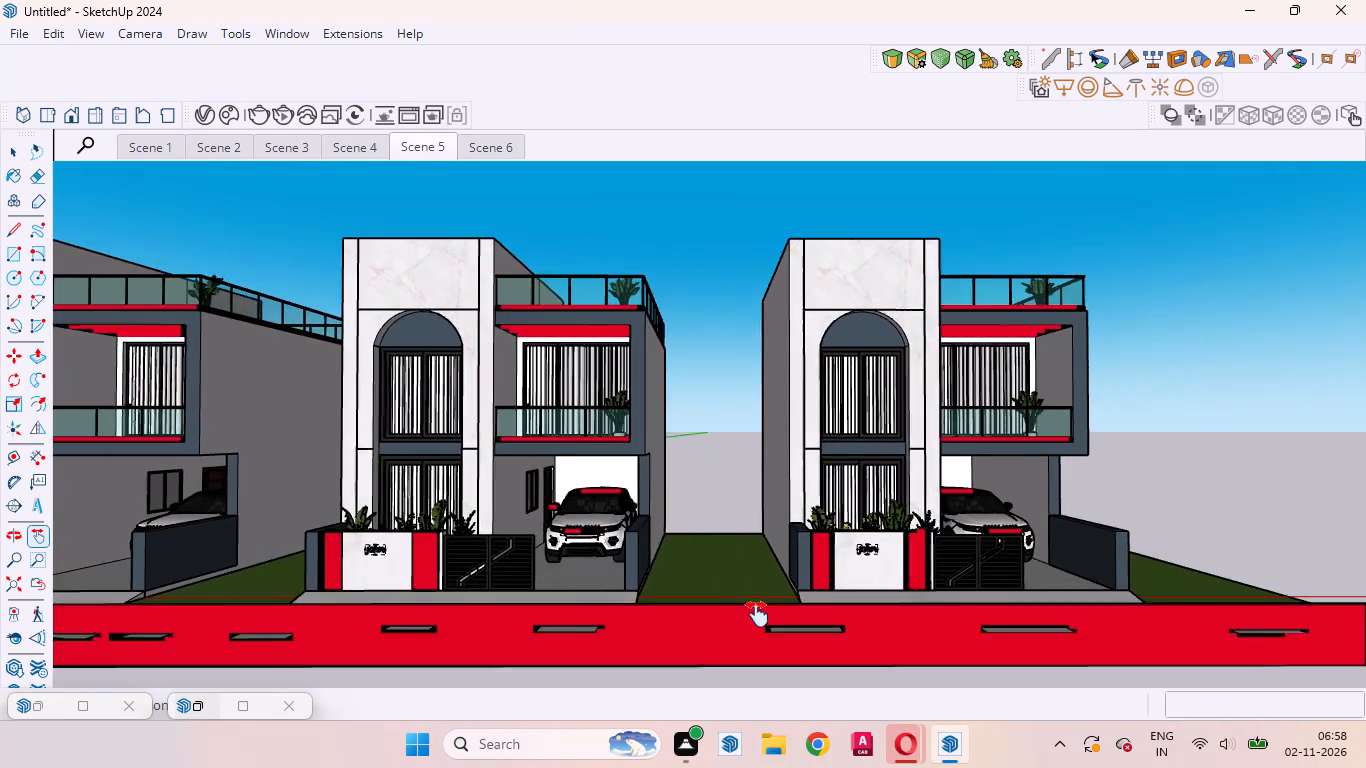
drag(757, 614, 683, 629)
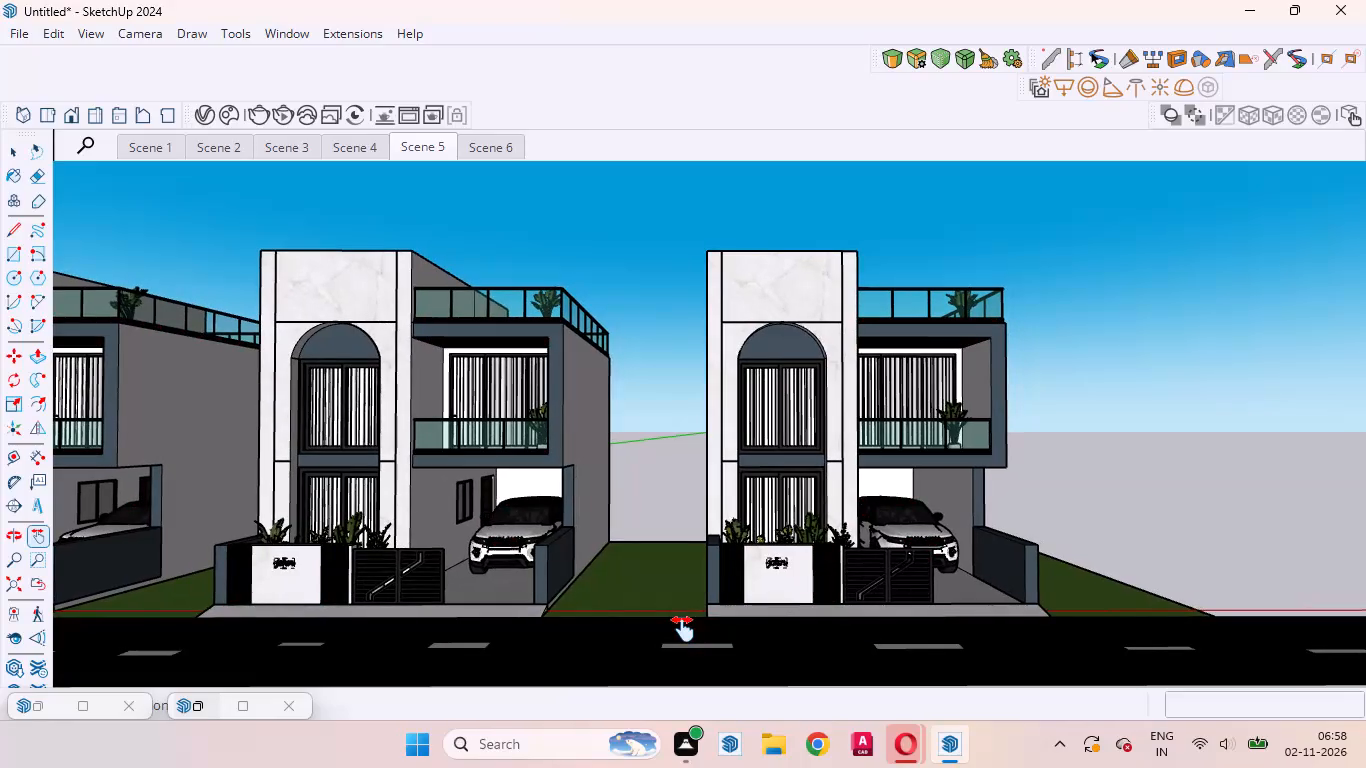
drag(683, 629, 683, 632)
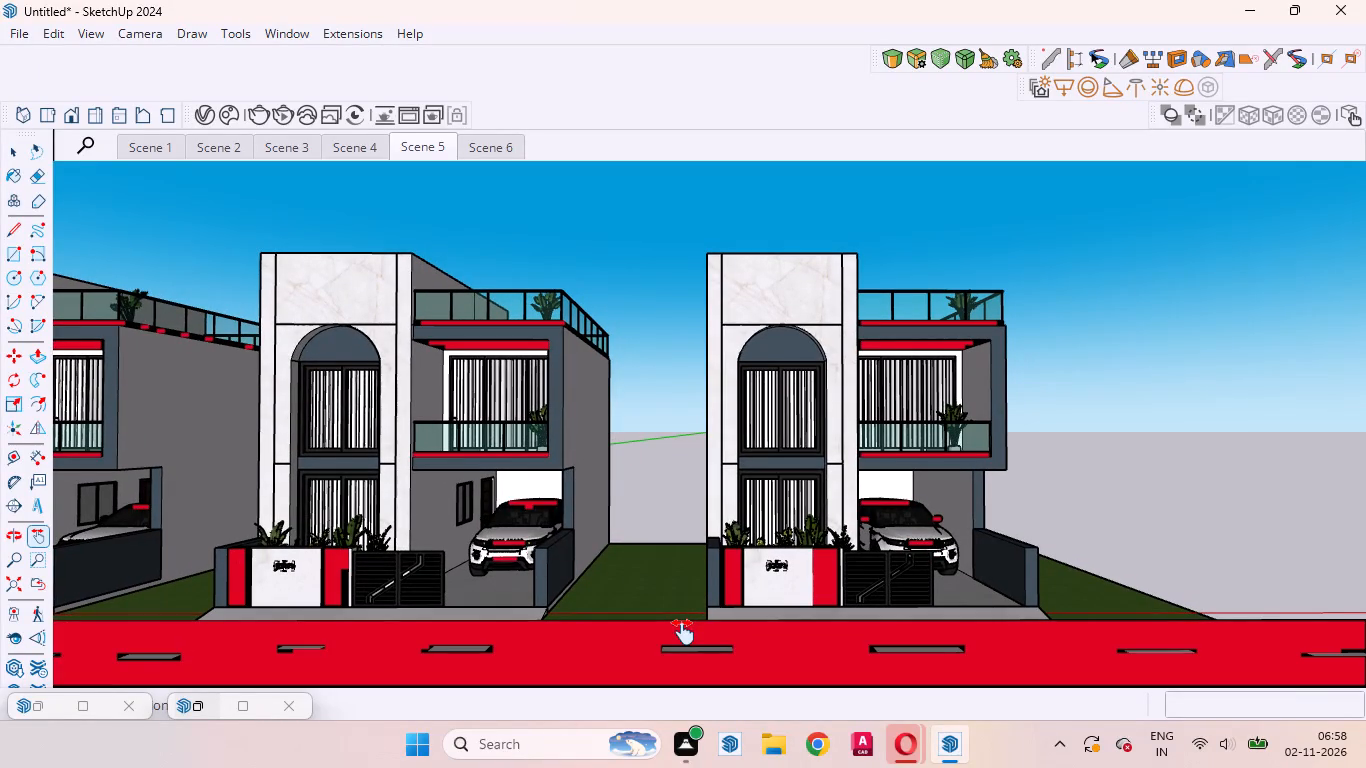
drag(683, 632, 655, 632)
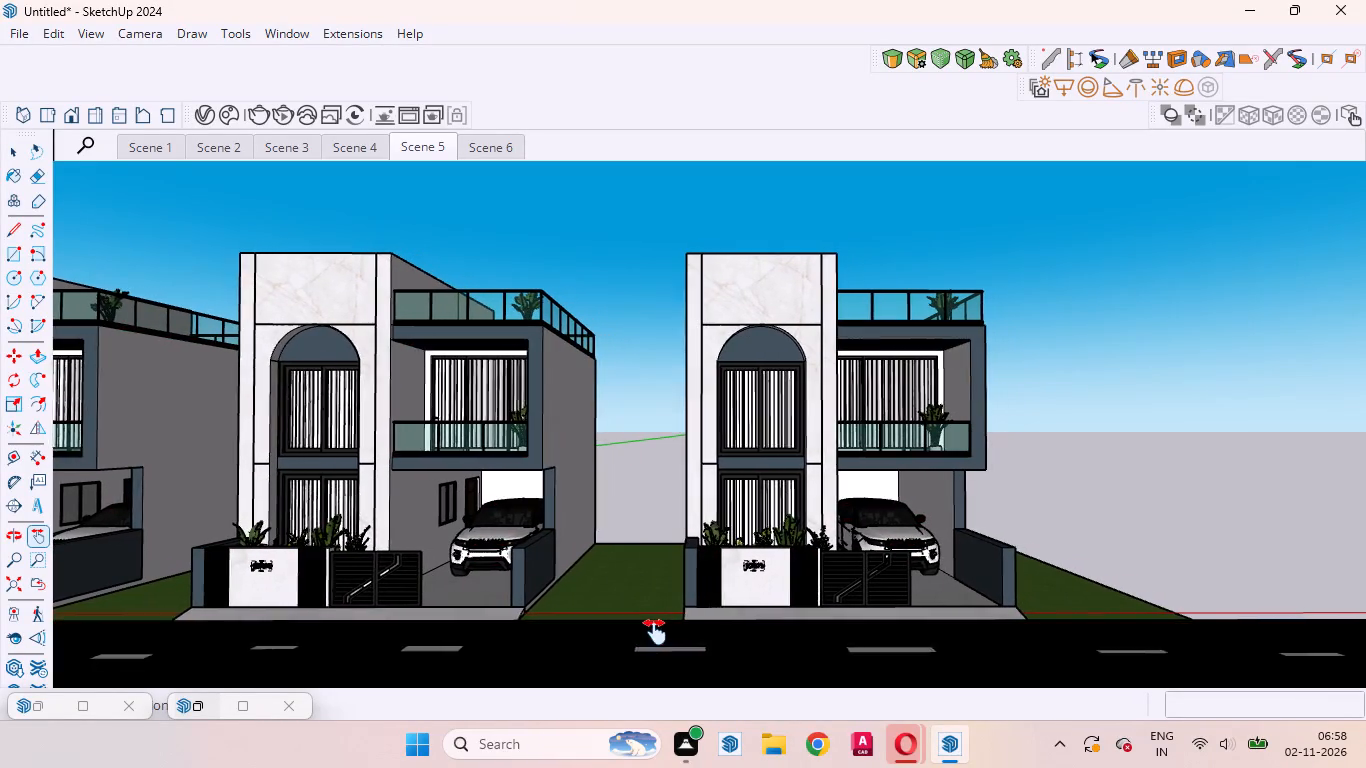
drag(655, 632, 652, 633)
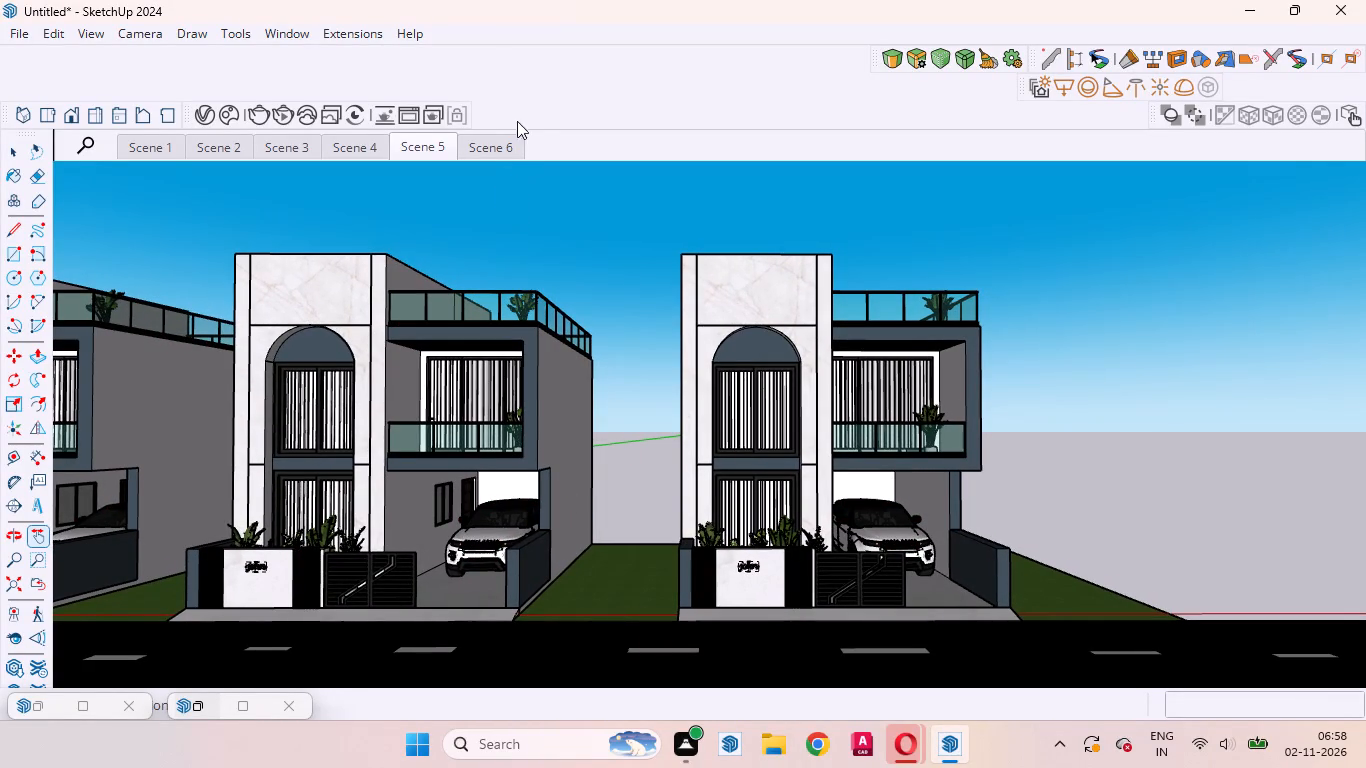
right_click(486, 155)
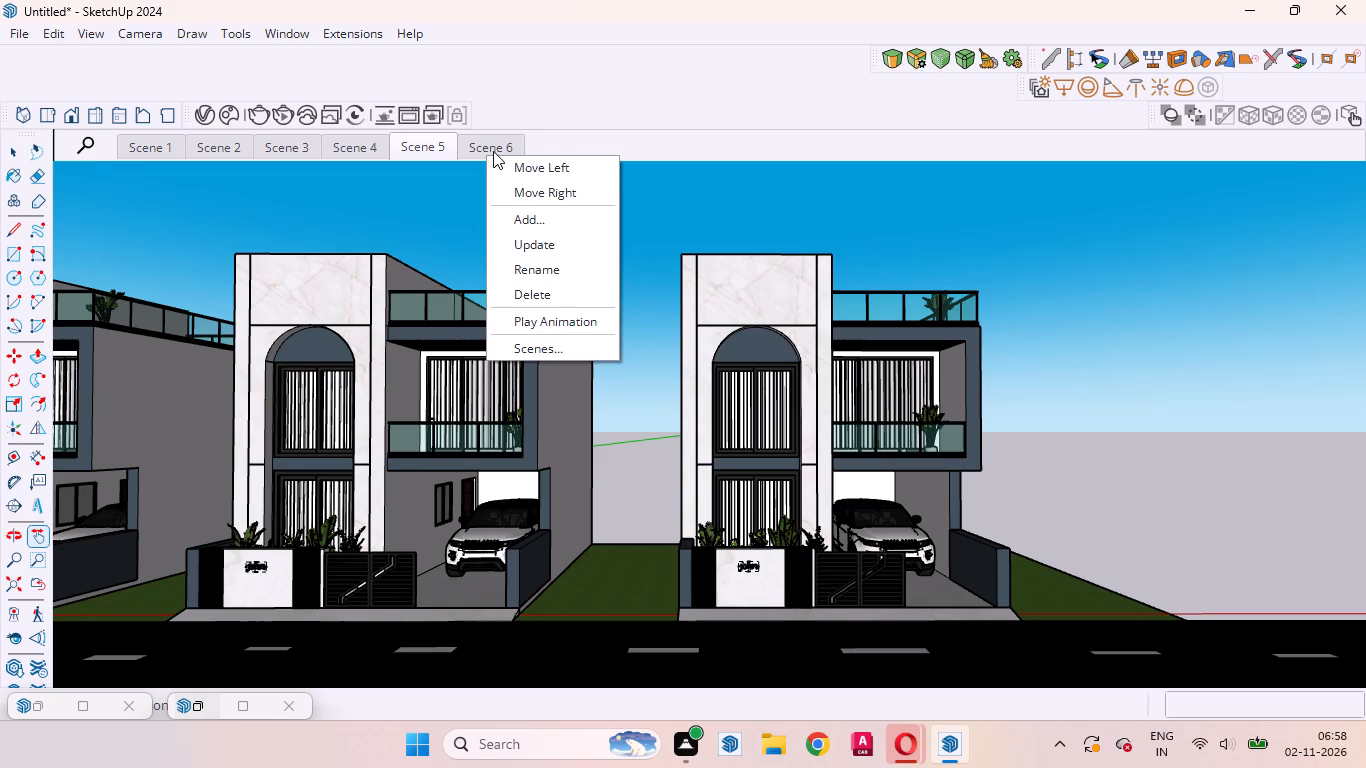
click(526, 223)
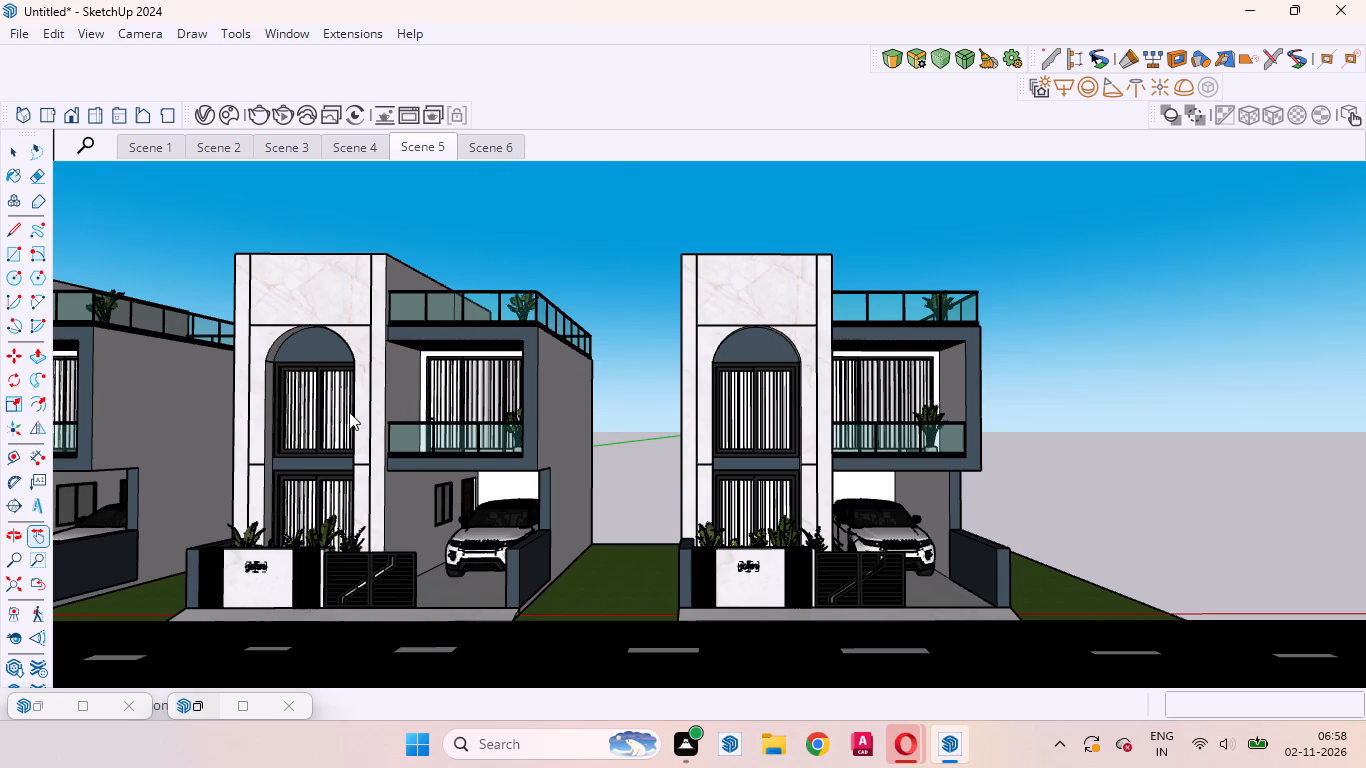
Set the last house view's field of view to 35 degrees, reframe the house, and add it as a new scene.
click(13, 563)
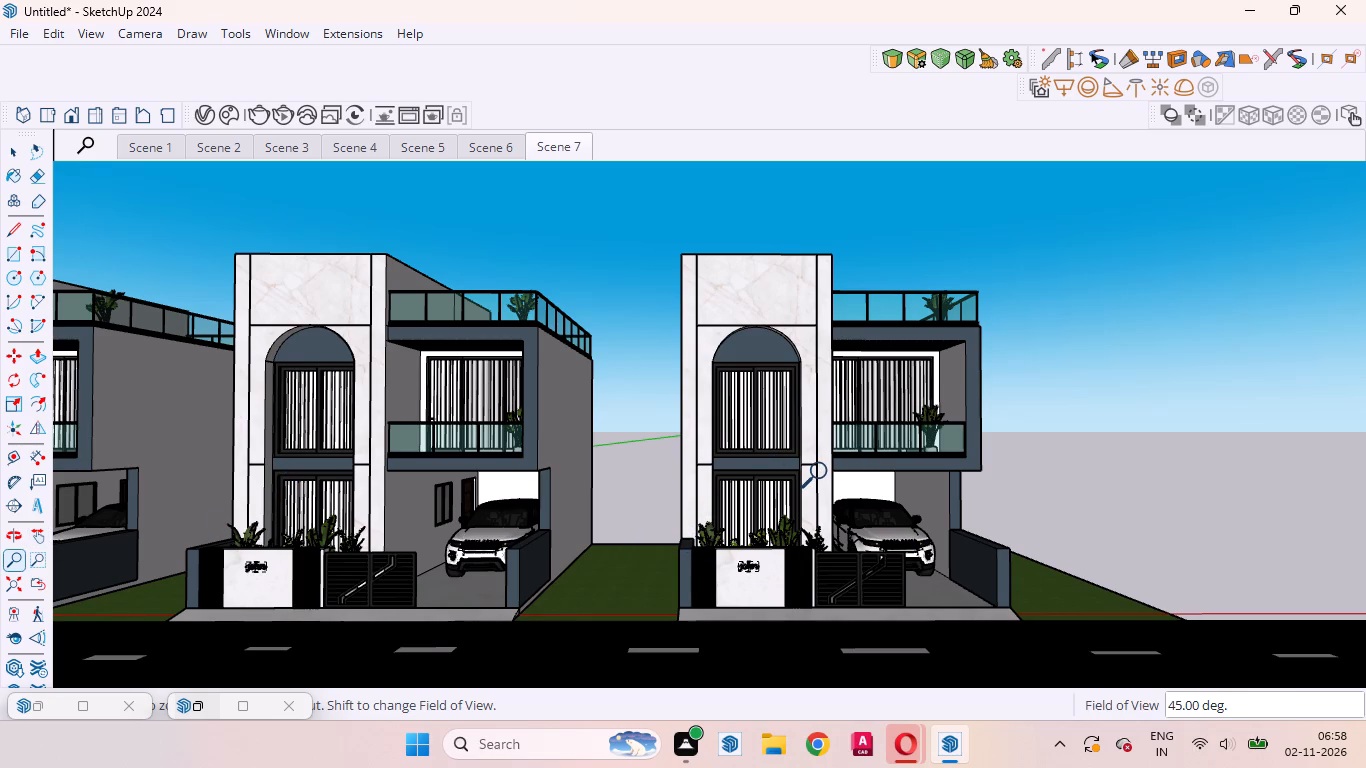
text(35)
key(Return)
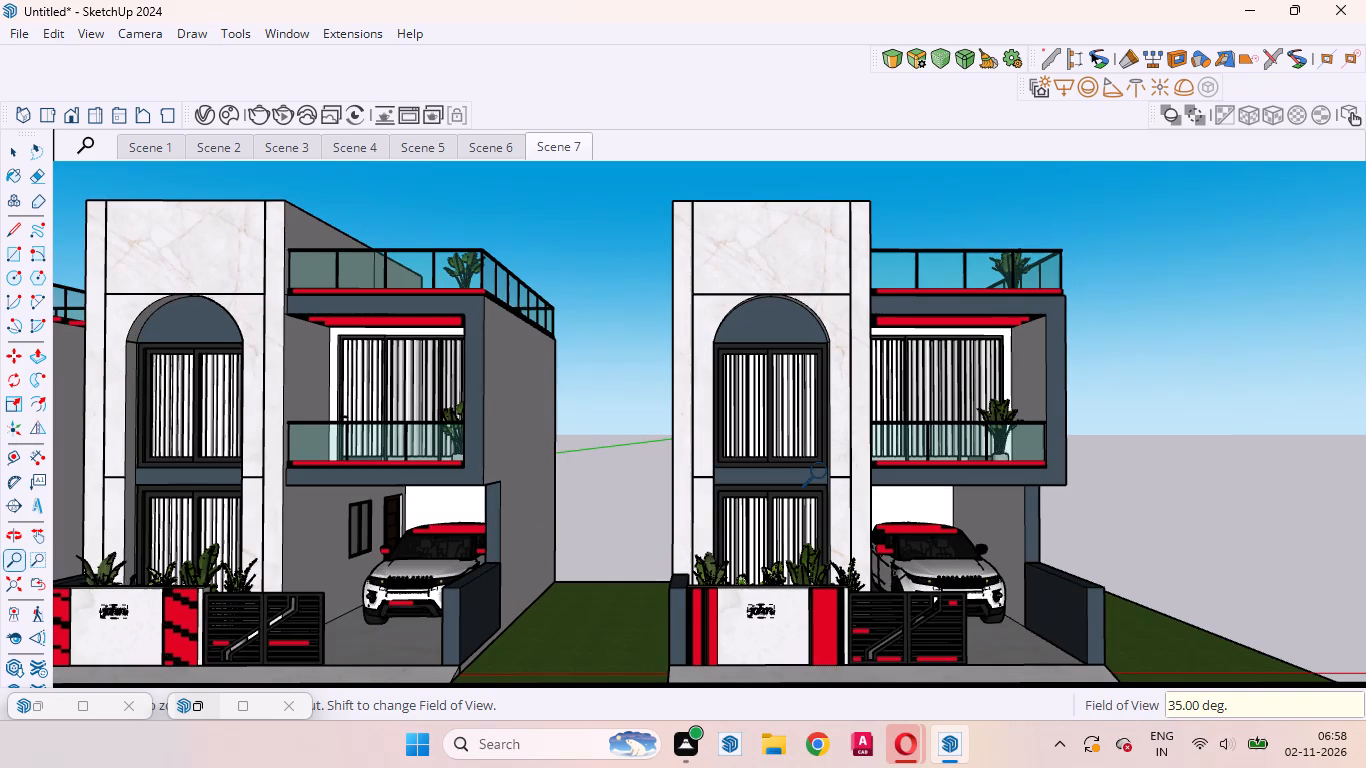
click(37, 537)
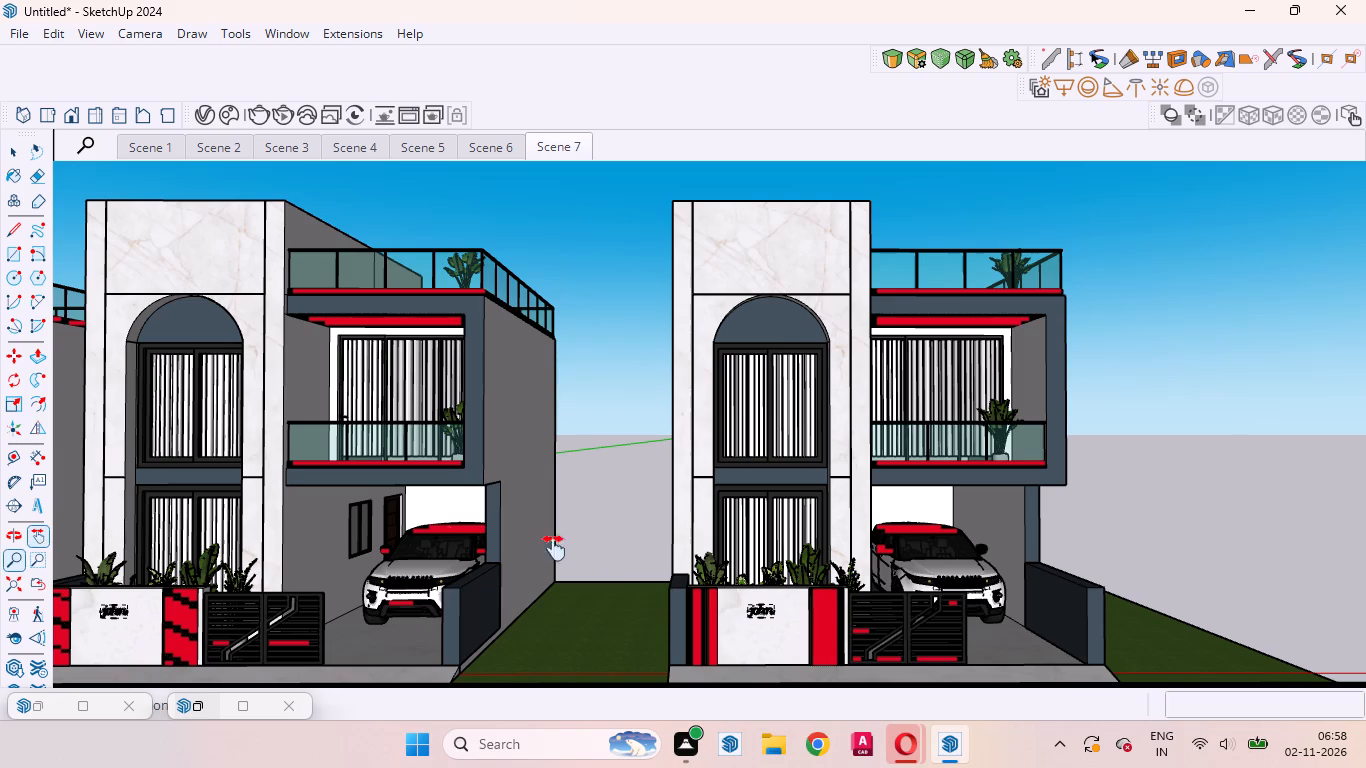
drag(860, 638, 757, 639)
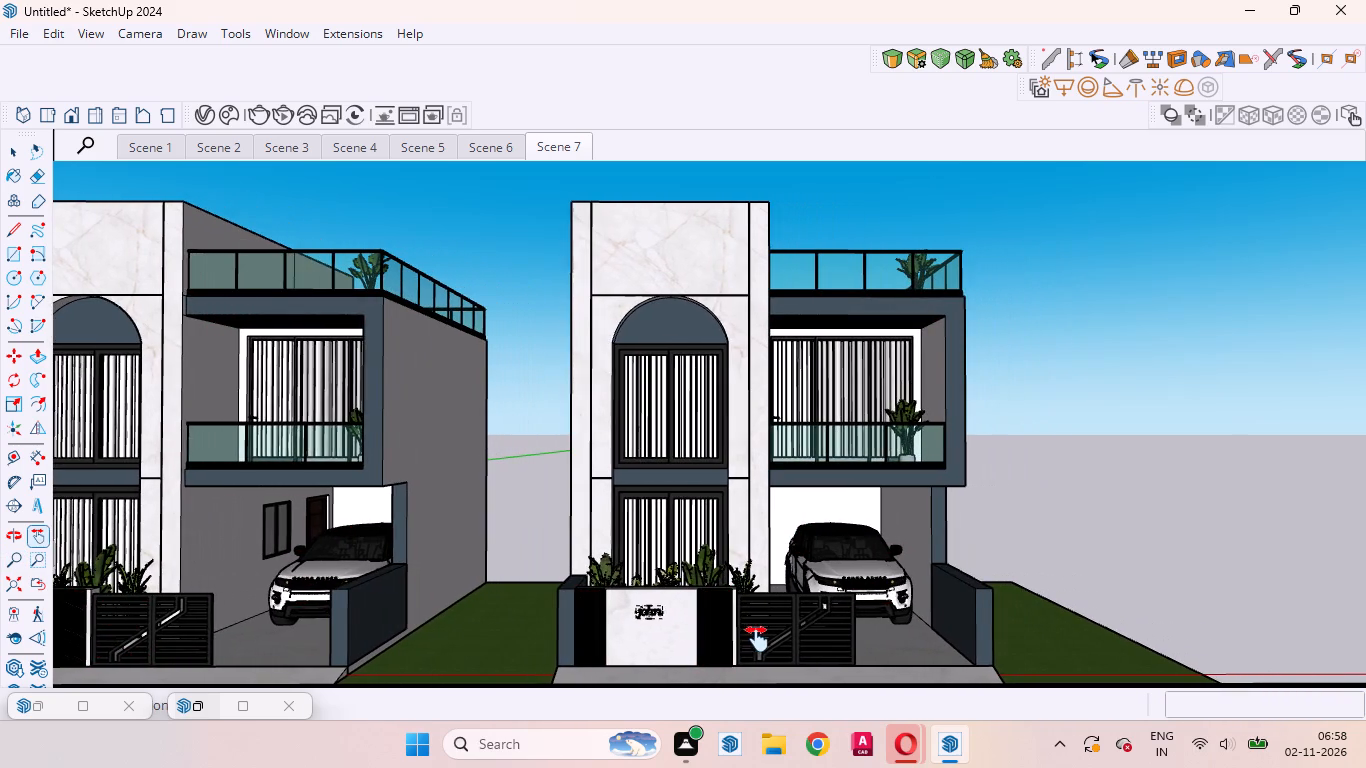
drag(757, 639, 770, 630)
scroll(775, 618, up, 1)
scroll(773, 646, down, 1)
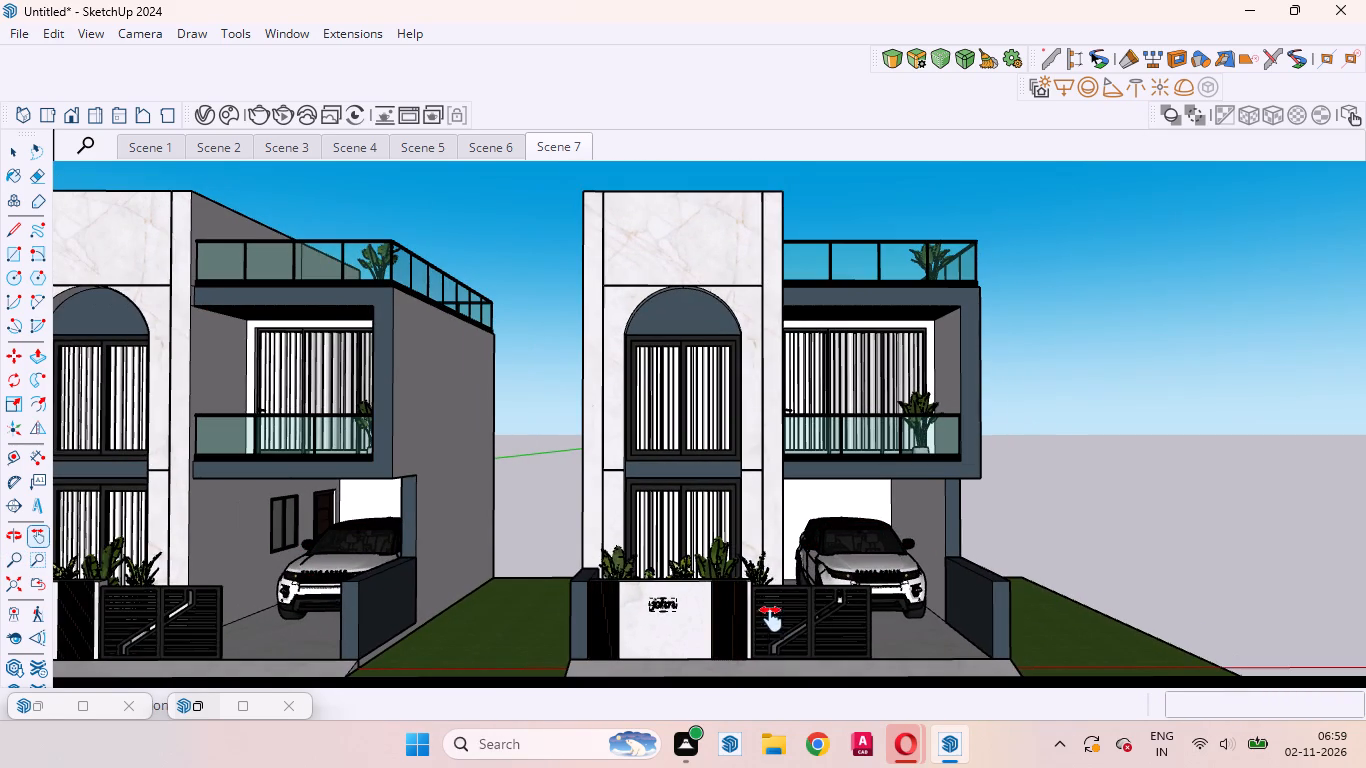
right_click(553, 151)
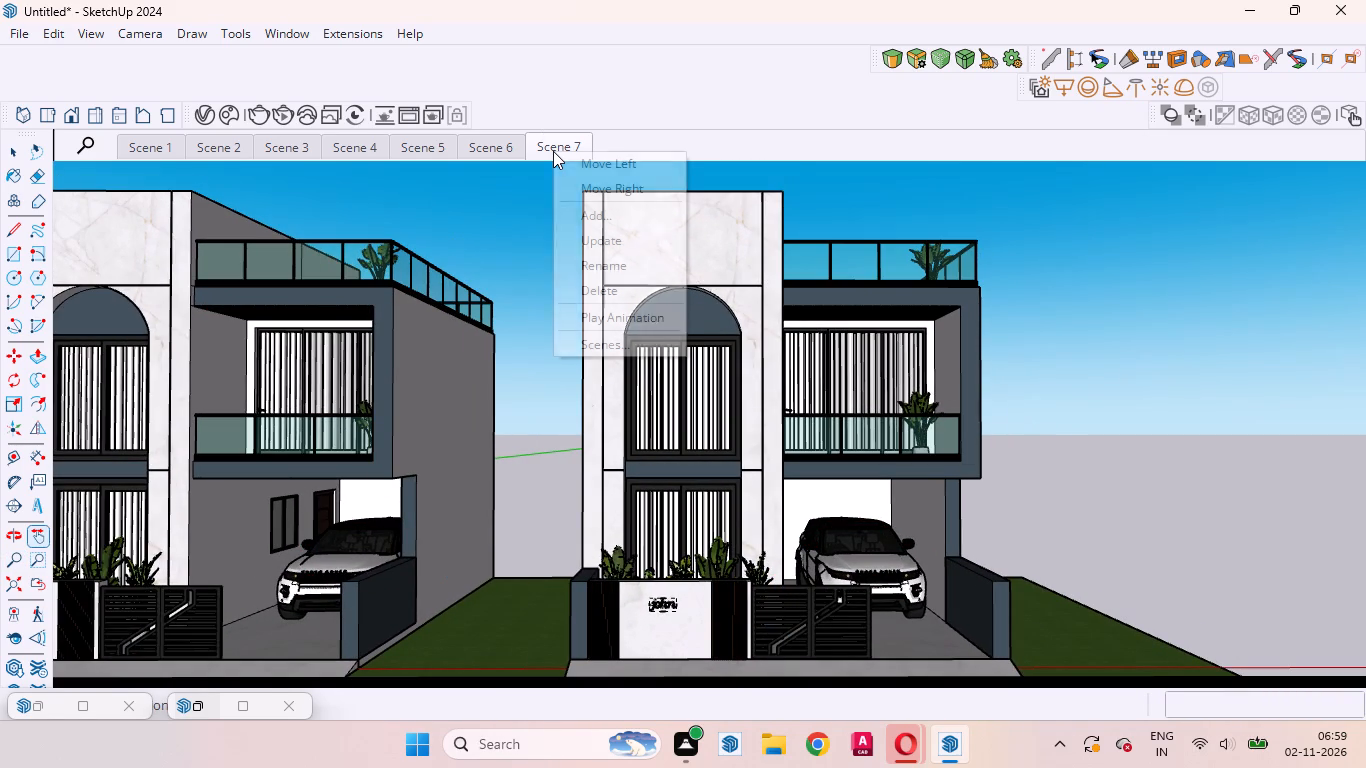
click(604, 206)
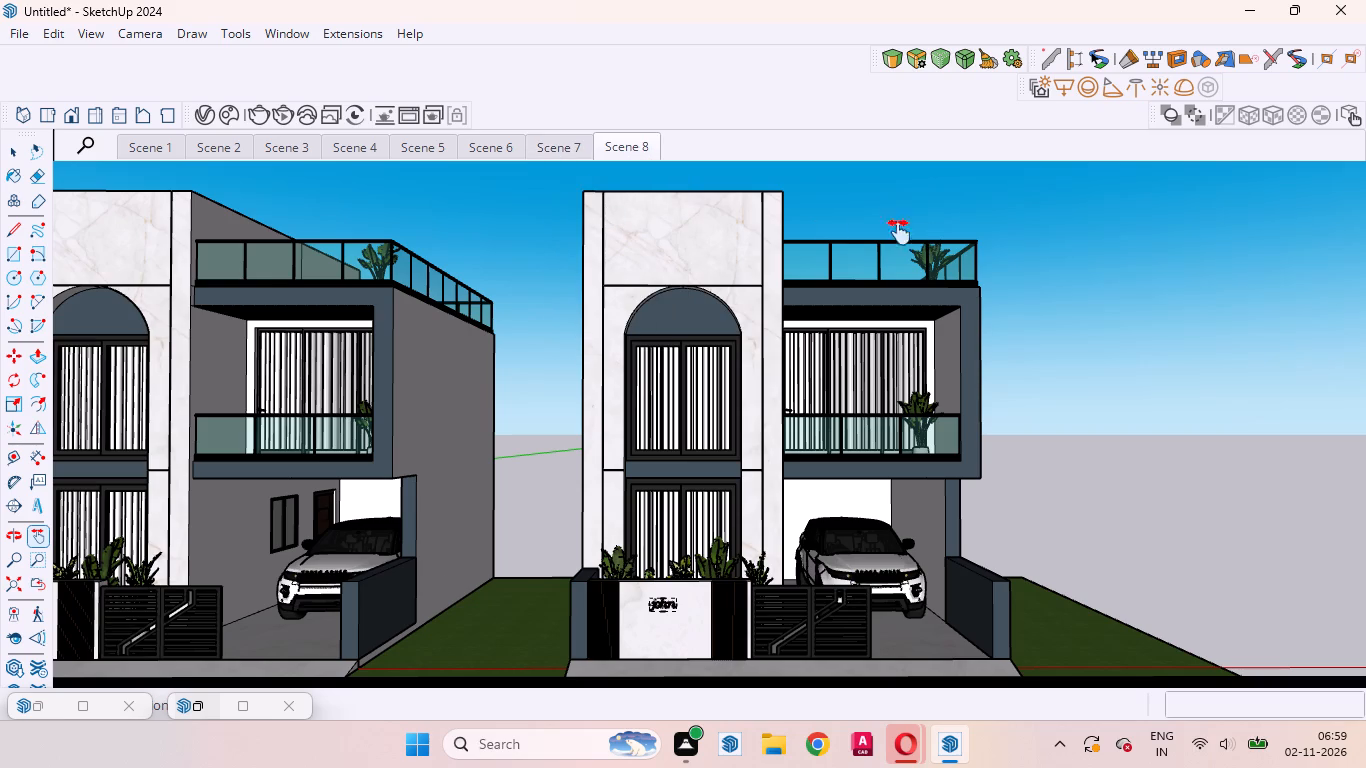
Recall Scene 1, play the scene animation to preview the camera views, and stop the playback.
click(139, 164)
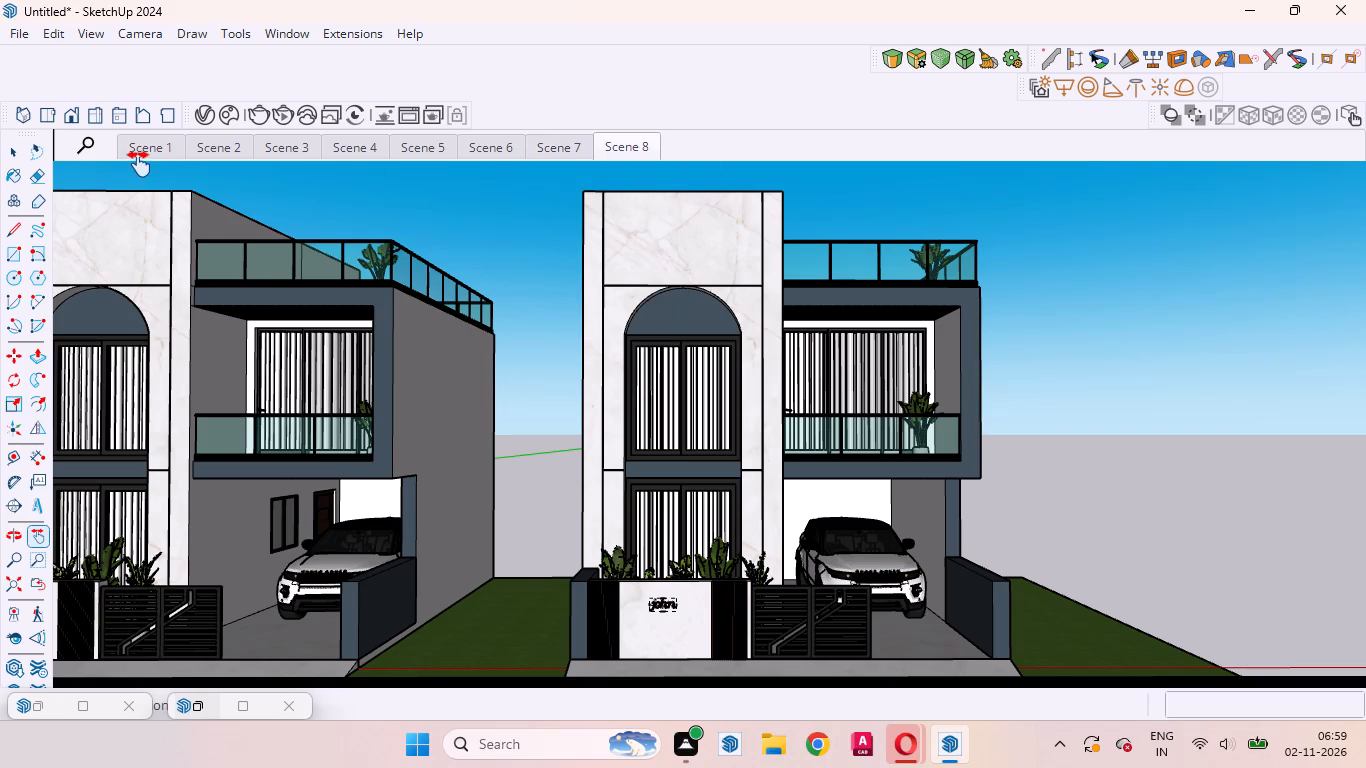
click(140, 151)
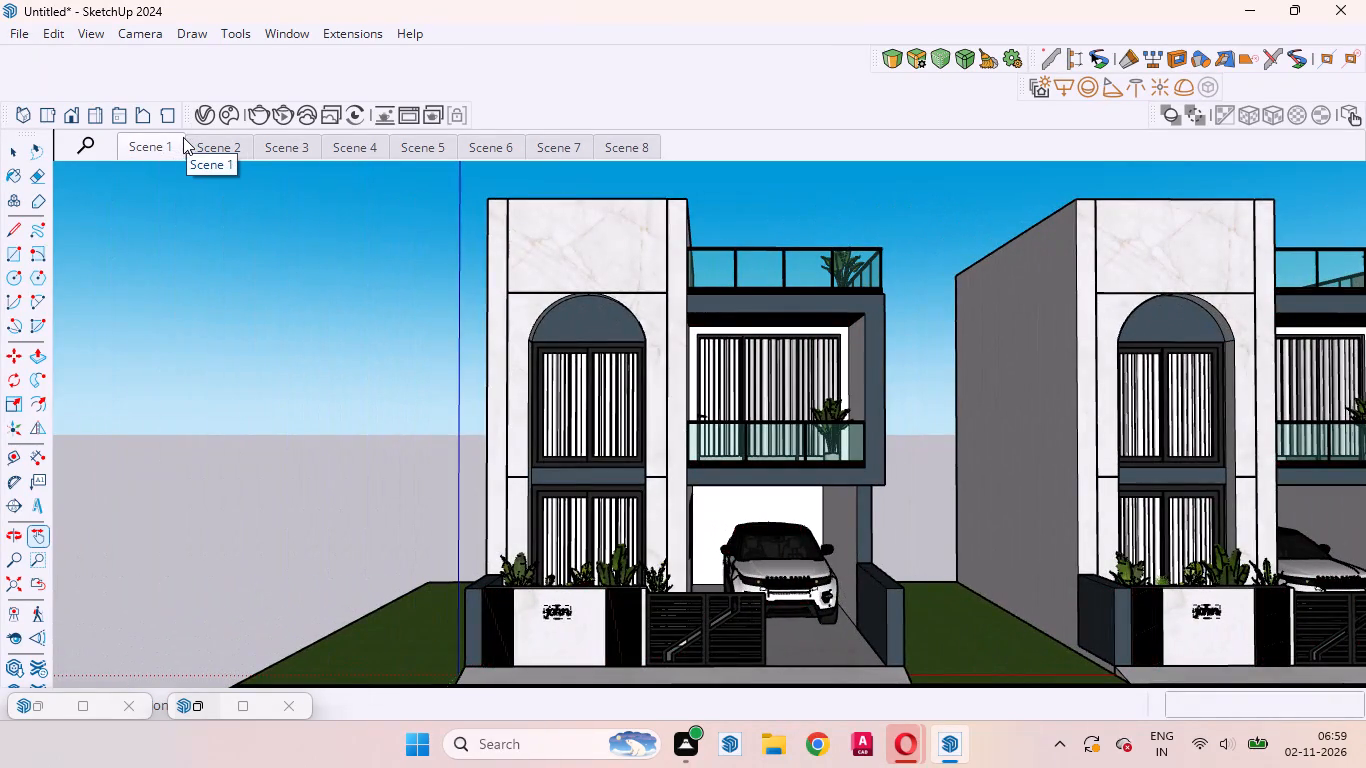
right_click(175, 138)
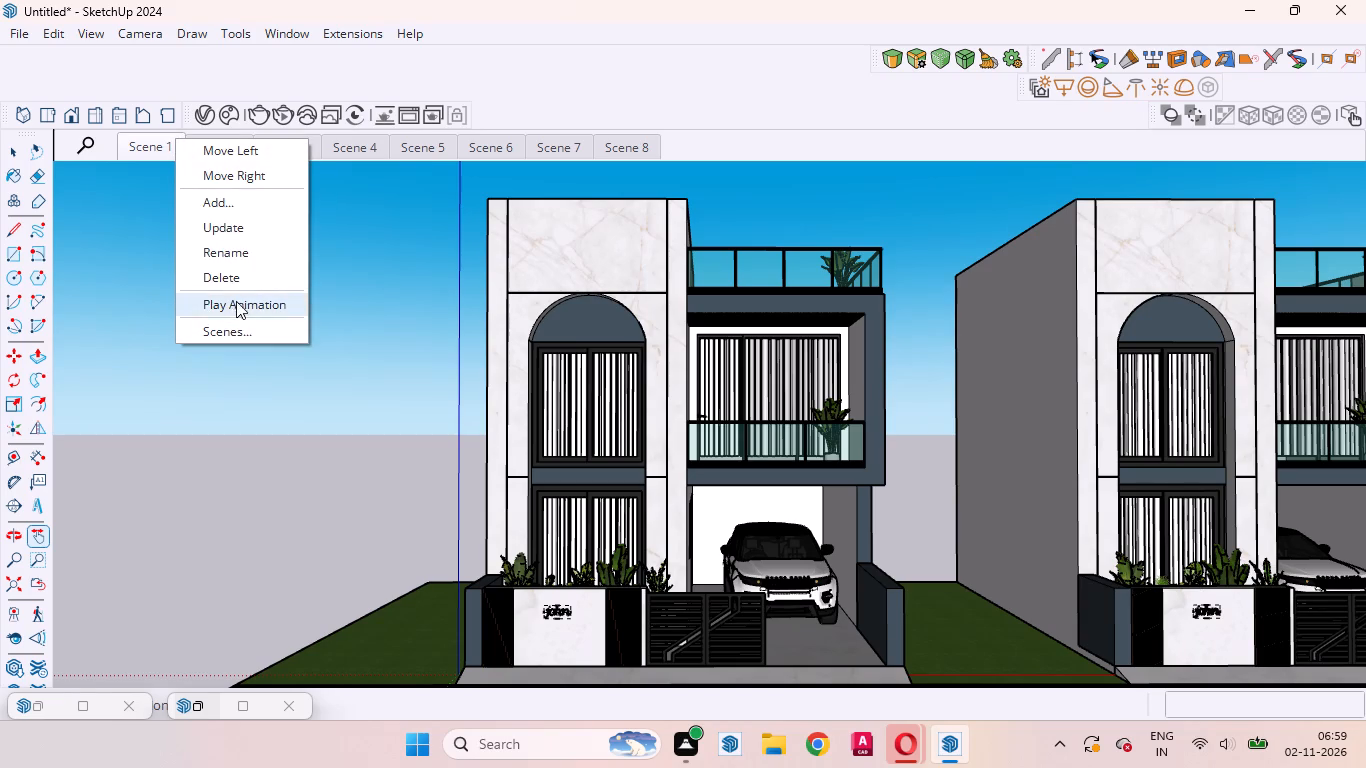
click(237, 300)
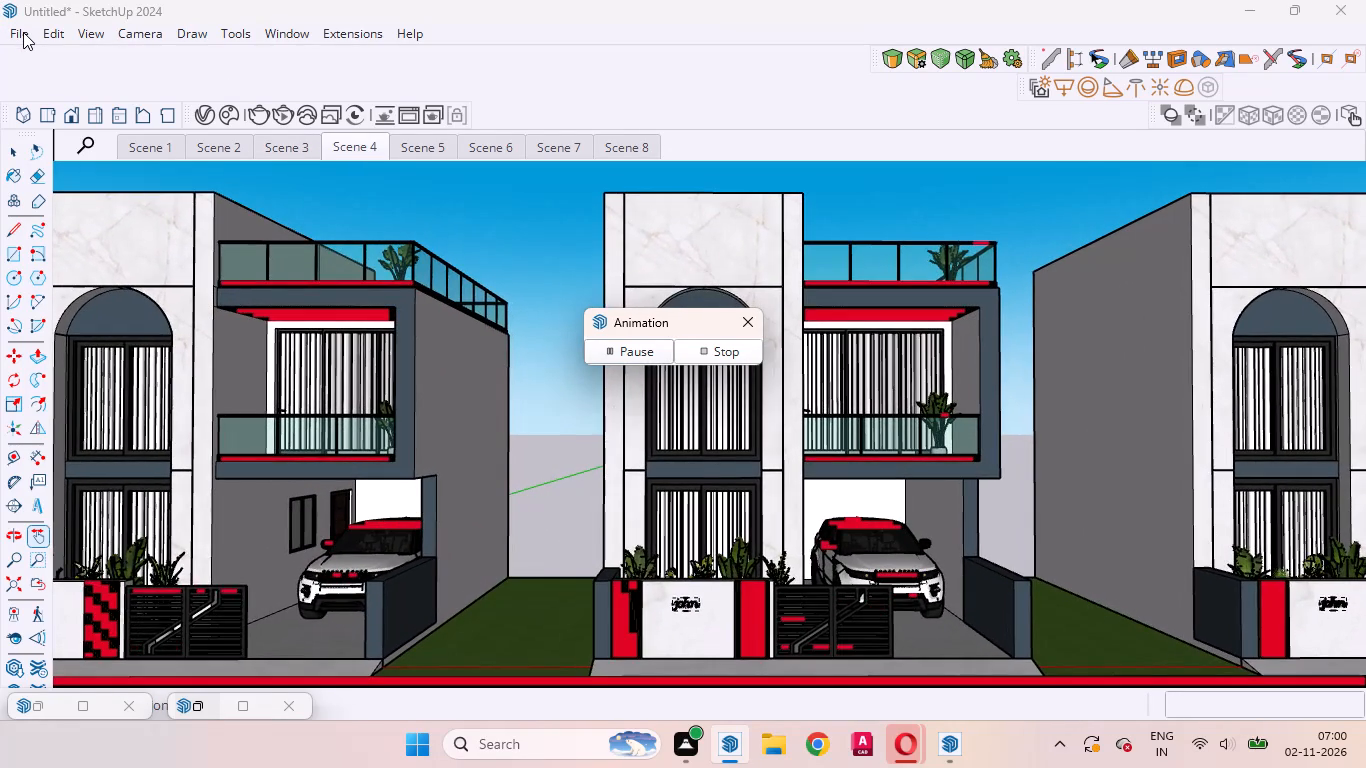
click(23, 32)
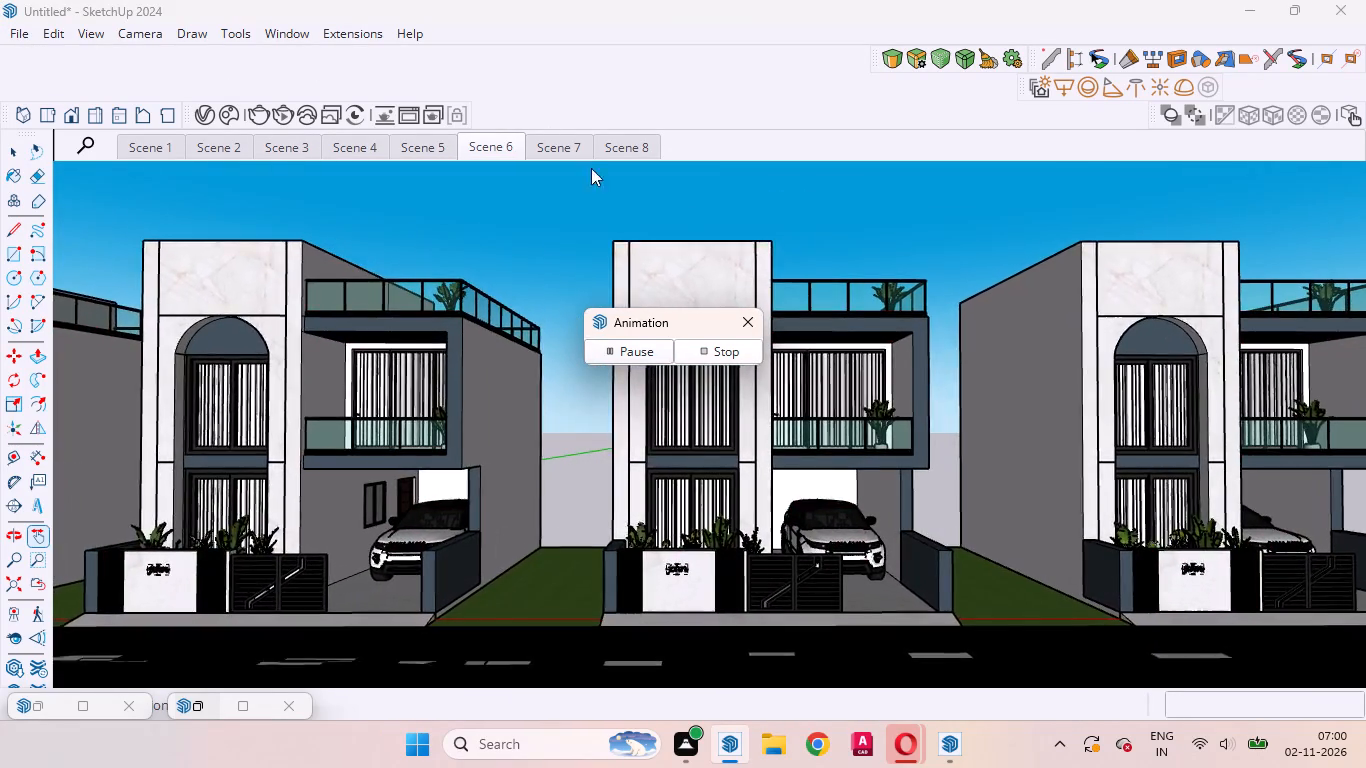
click(750, 315)
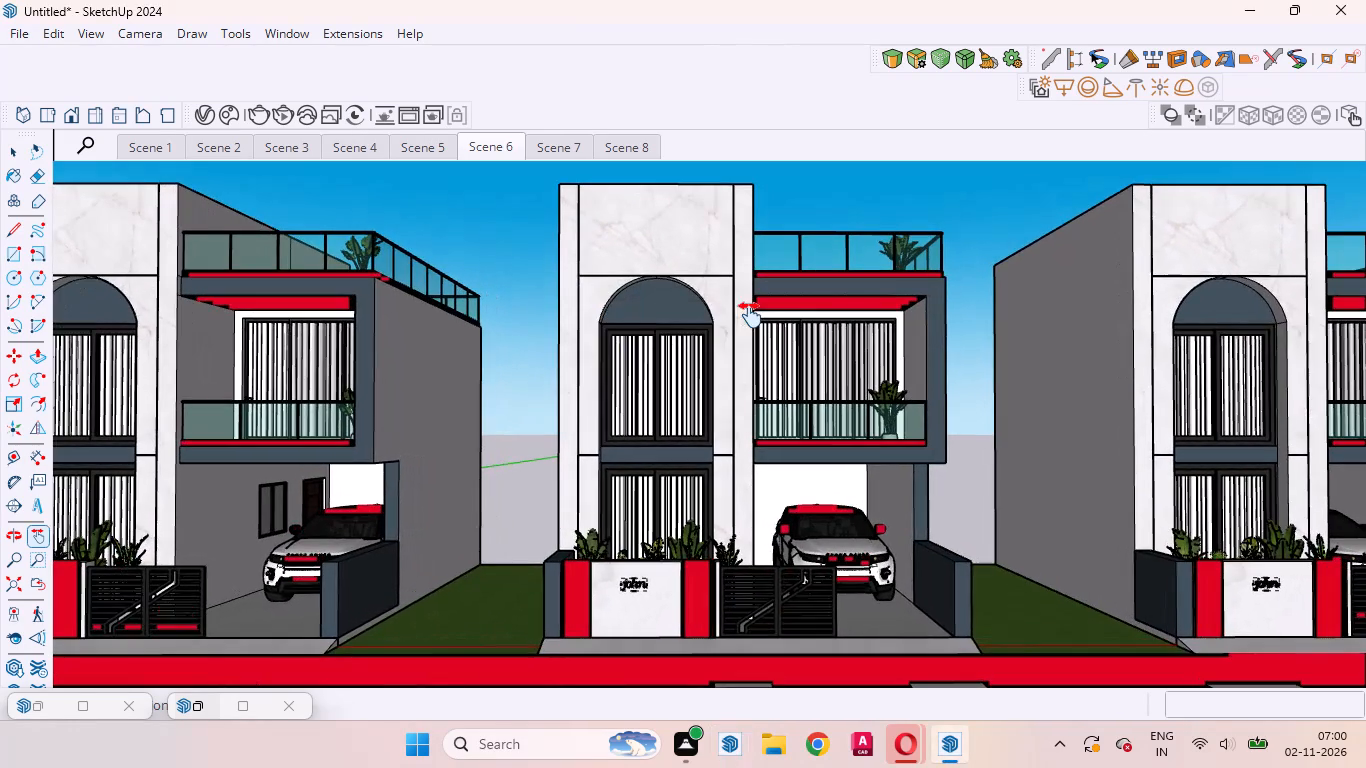
Save the model in the Documents folder as ELIVATION11, and dismiss the disk notification.
click(29, 29)
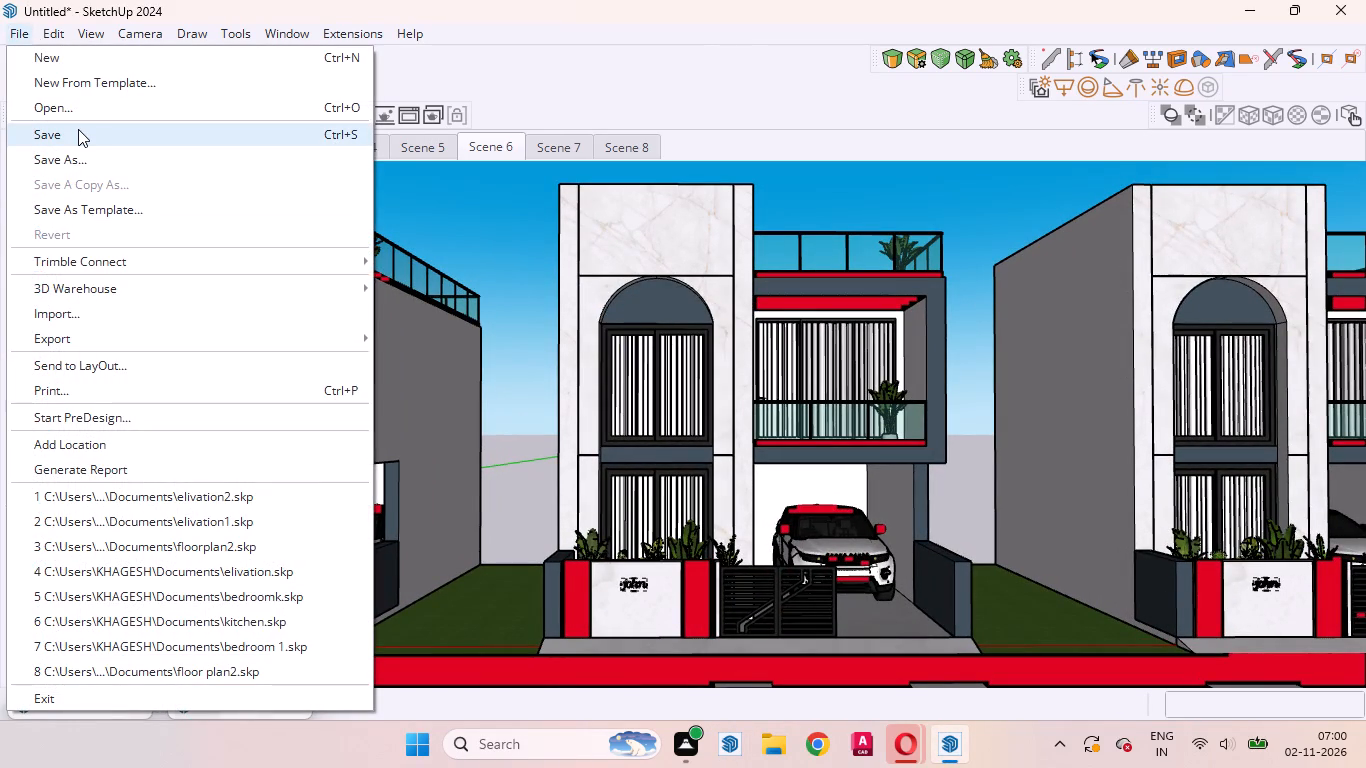
click(78, 129)
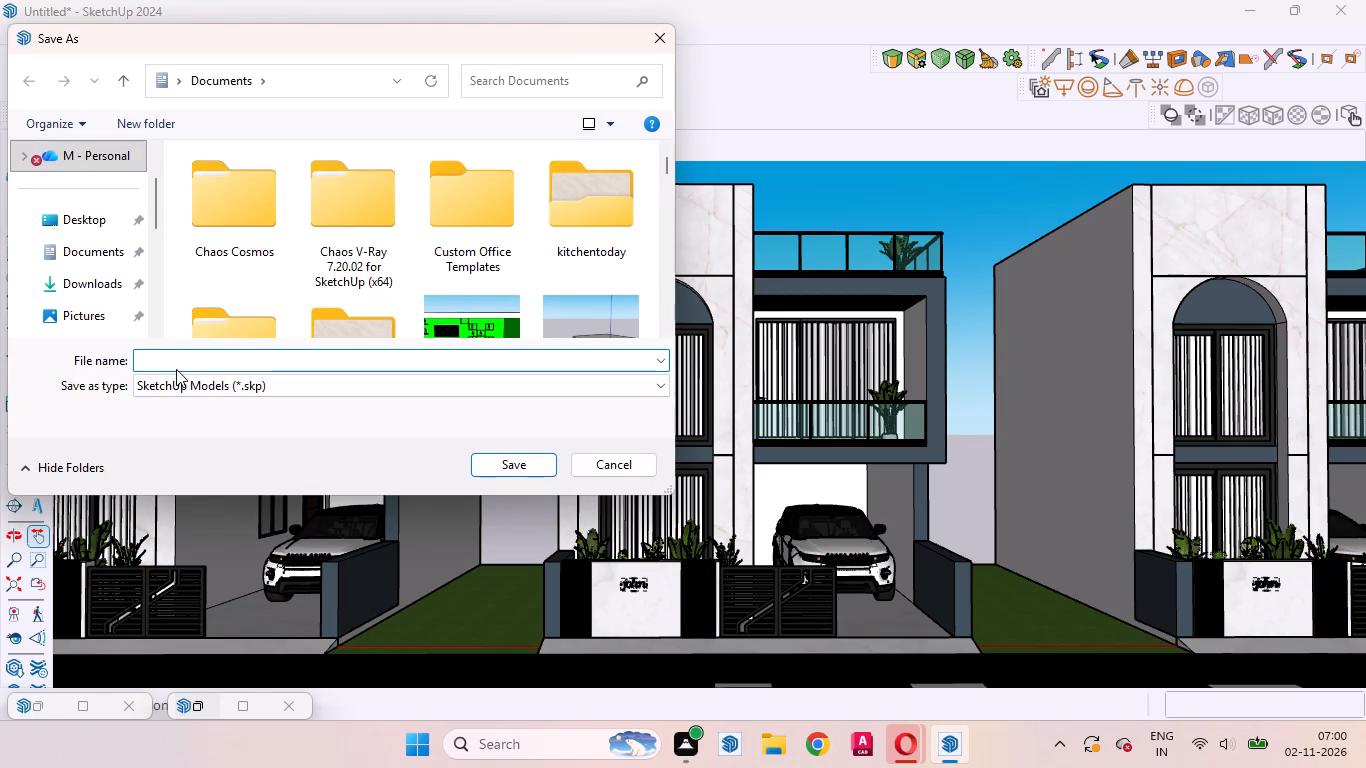
click(168, 364)
text(ELIVATION)
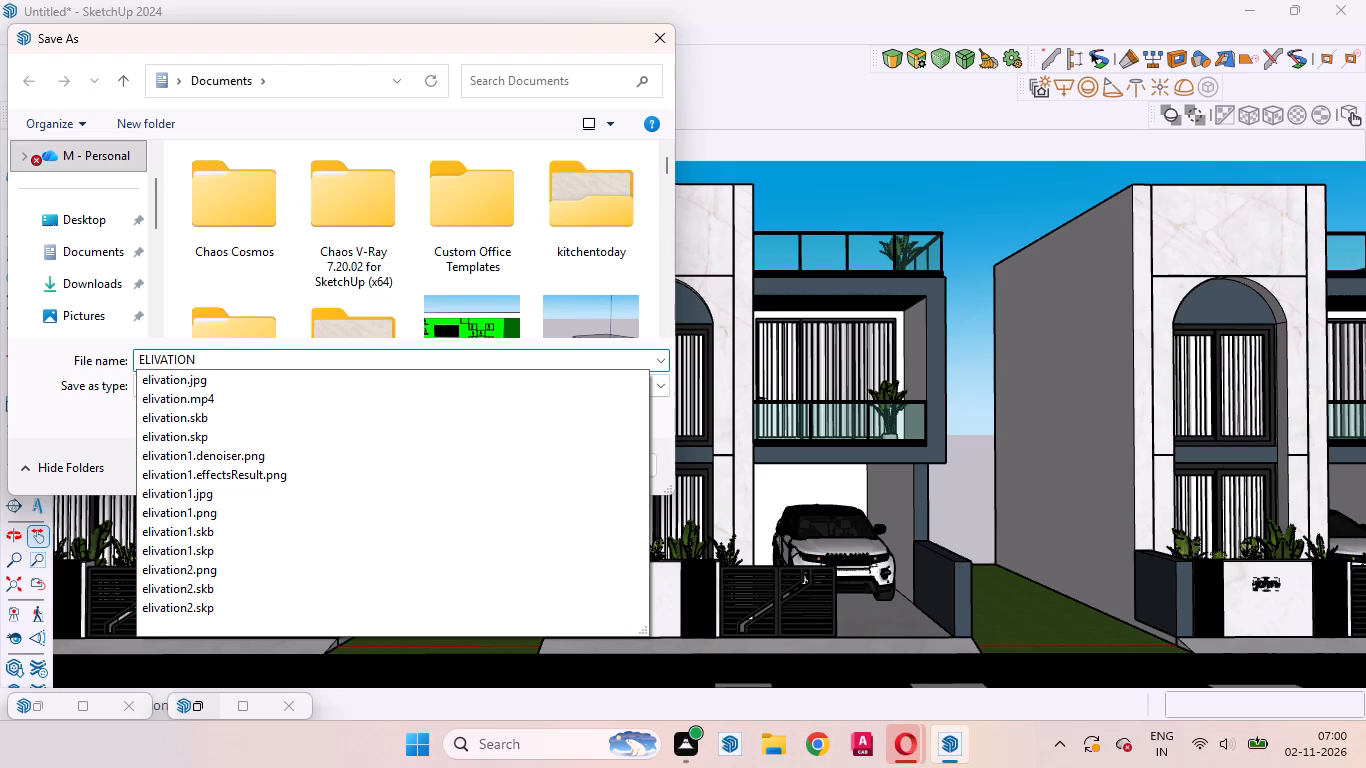
key(1)
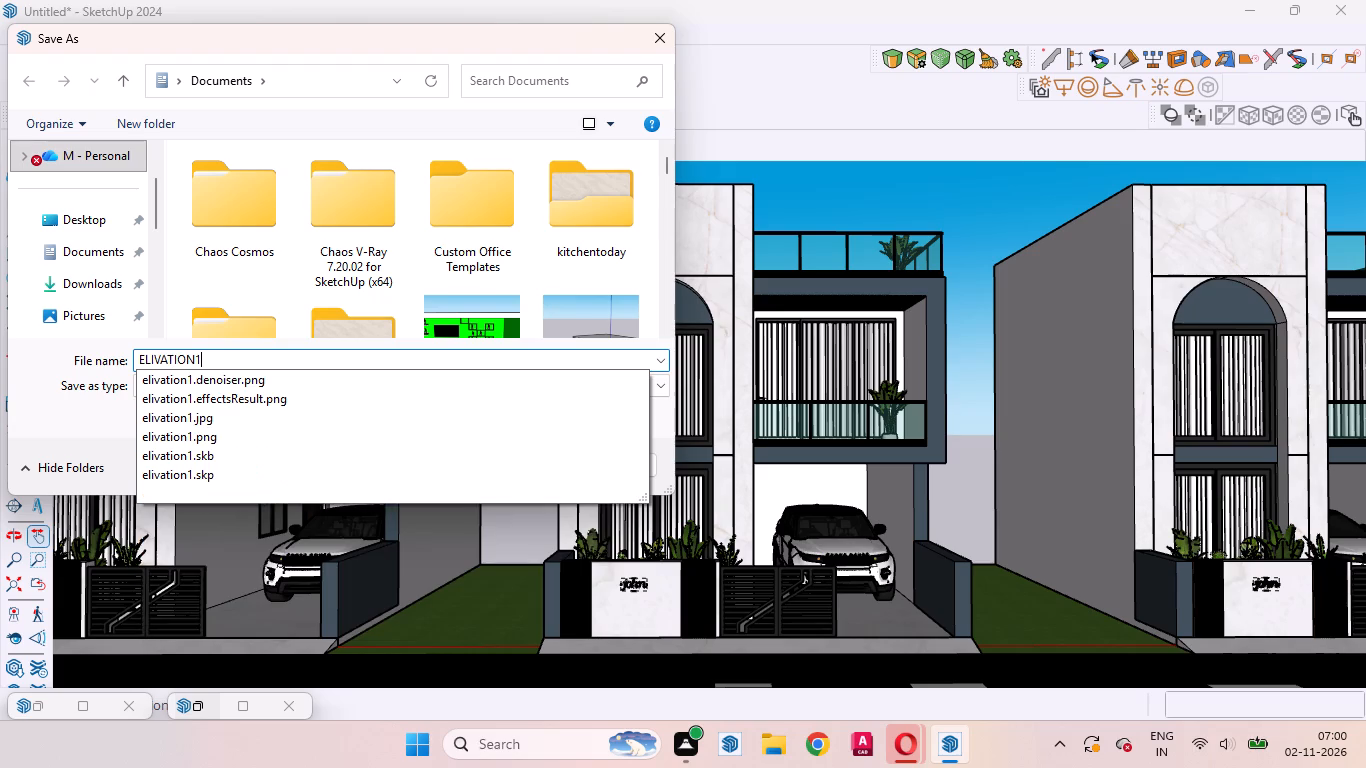
key(1)
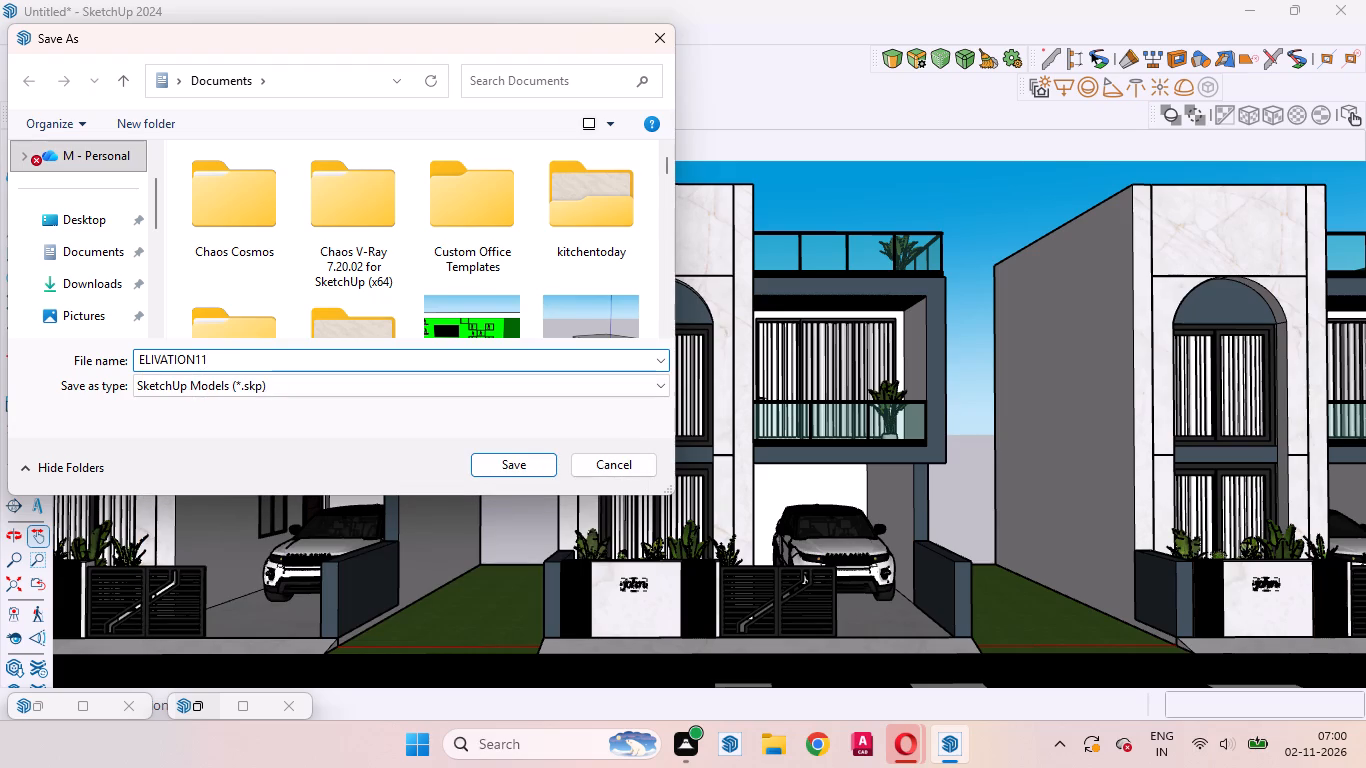
click(62, 251)
click(503, 465)
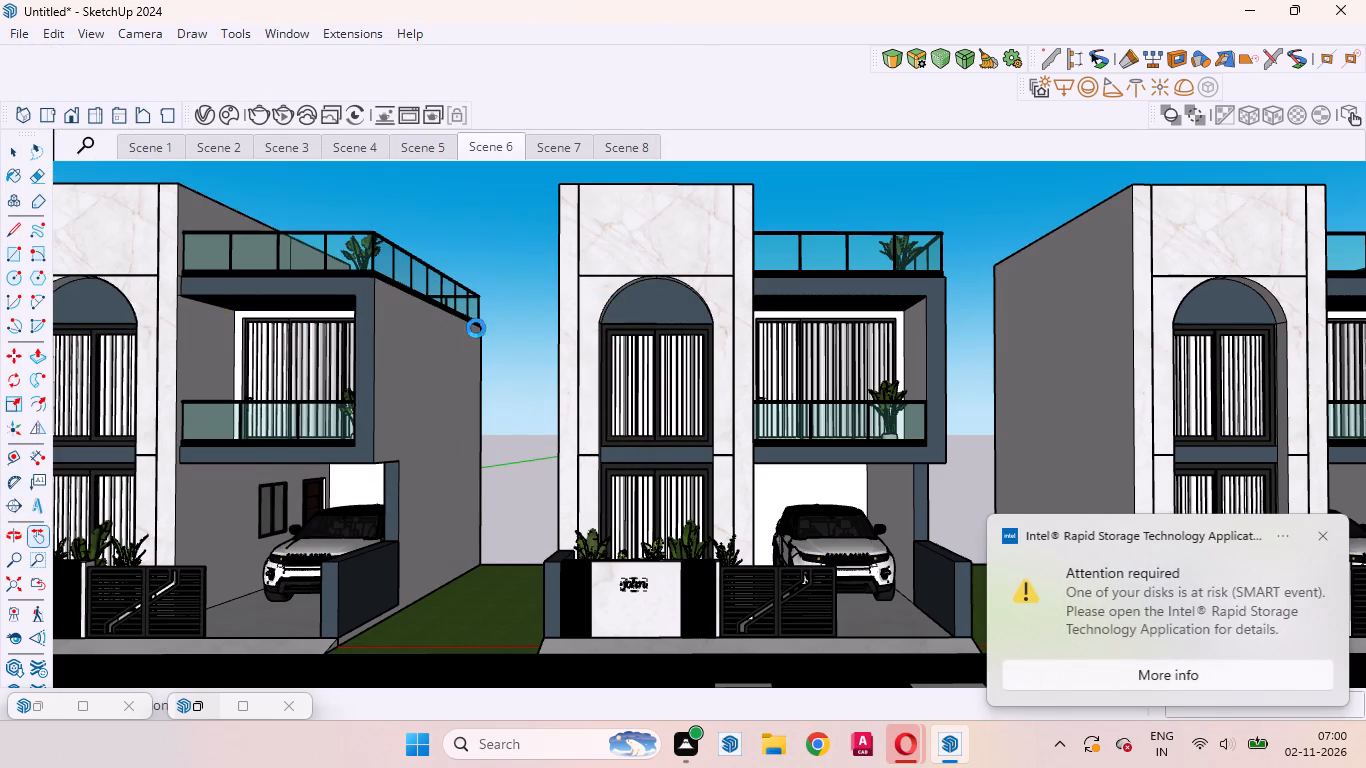
click(1321, 540)
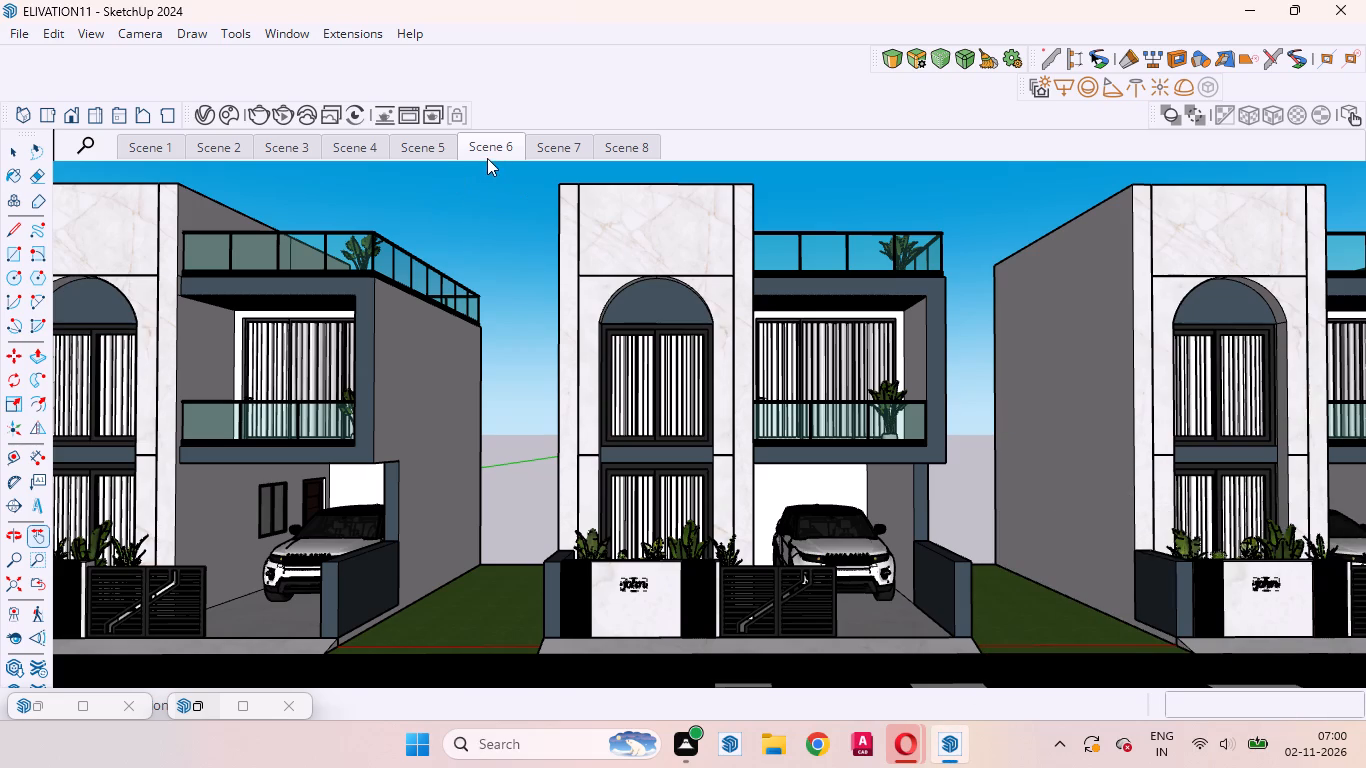
Recall the Scene 1 view of the first house.
click(161, 147)
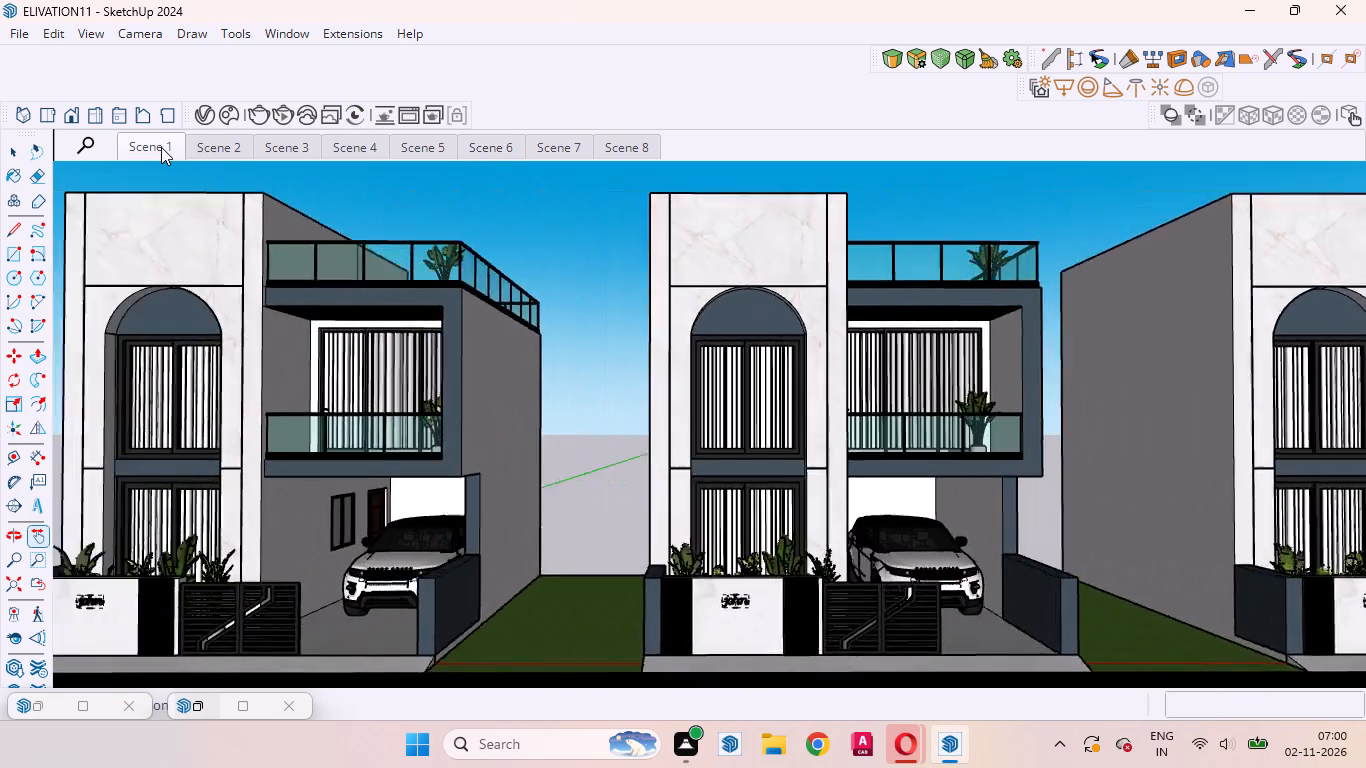
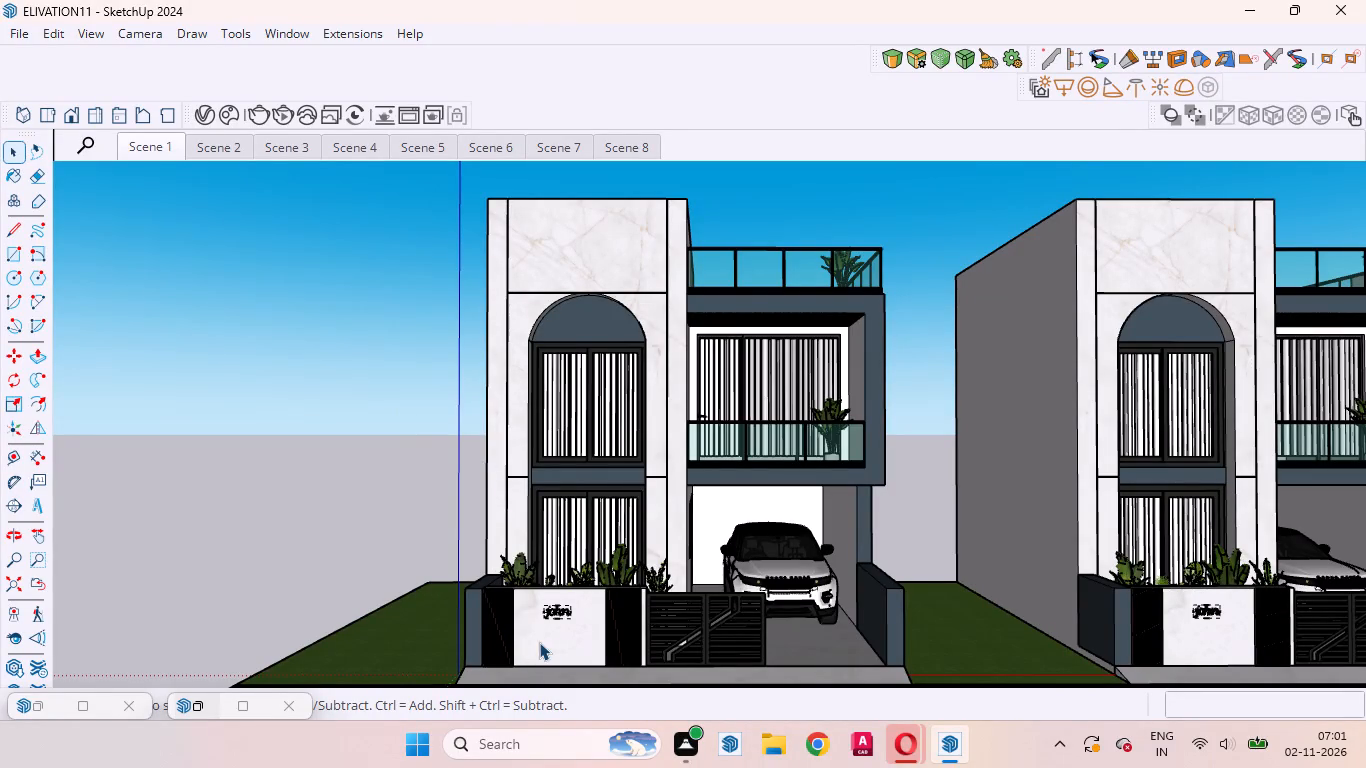
Test an interactive V-Ray render of the "john" nameplate on the first house's front wall, stop it, and close the frame buffer.
ctrl+scroll(561, 630, up, 5)
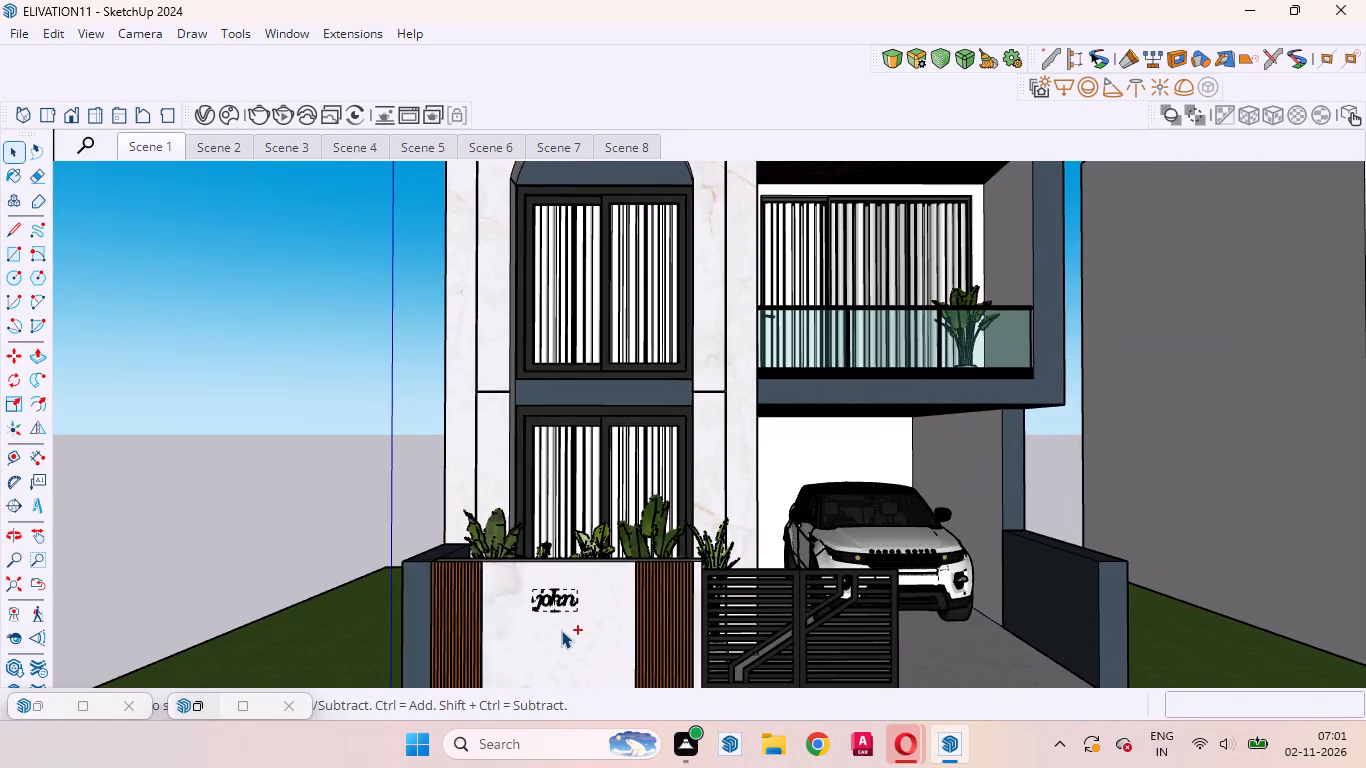
ctrl+scroll(561, 630, up, 6)
scroll(561, 630, right, 1)
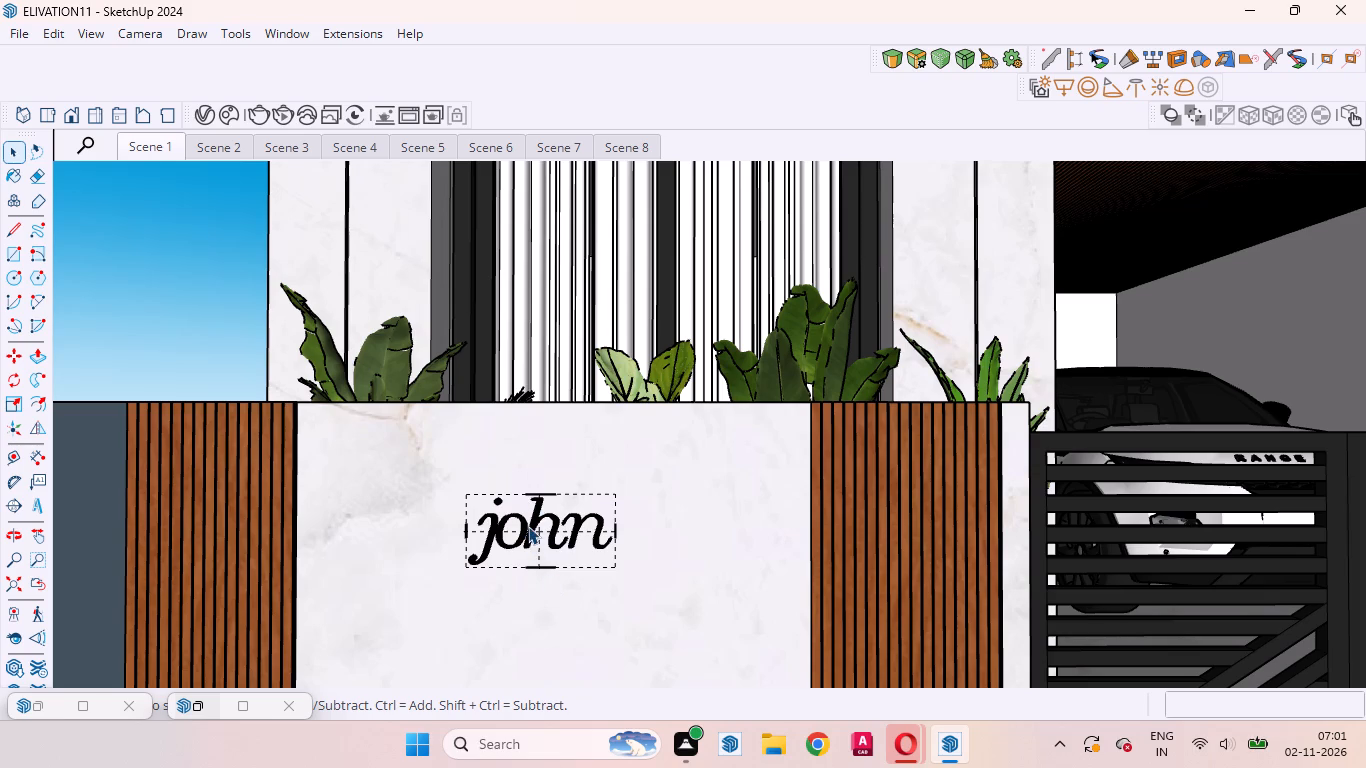
ctrl+scroll(528, 526, up, 6)
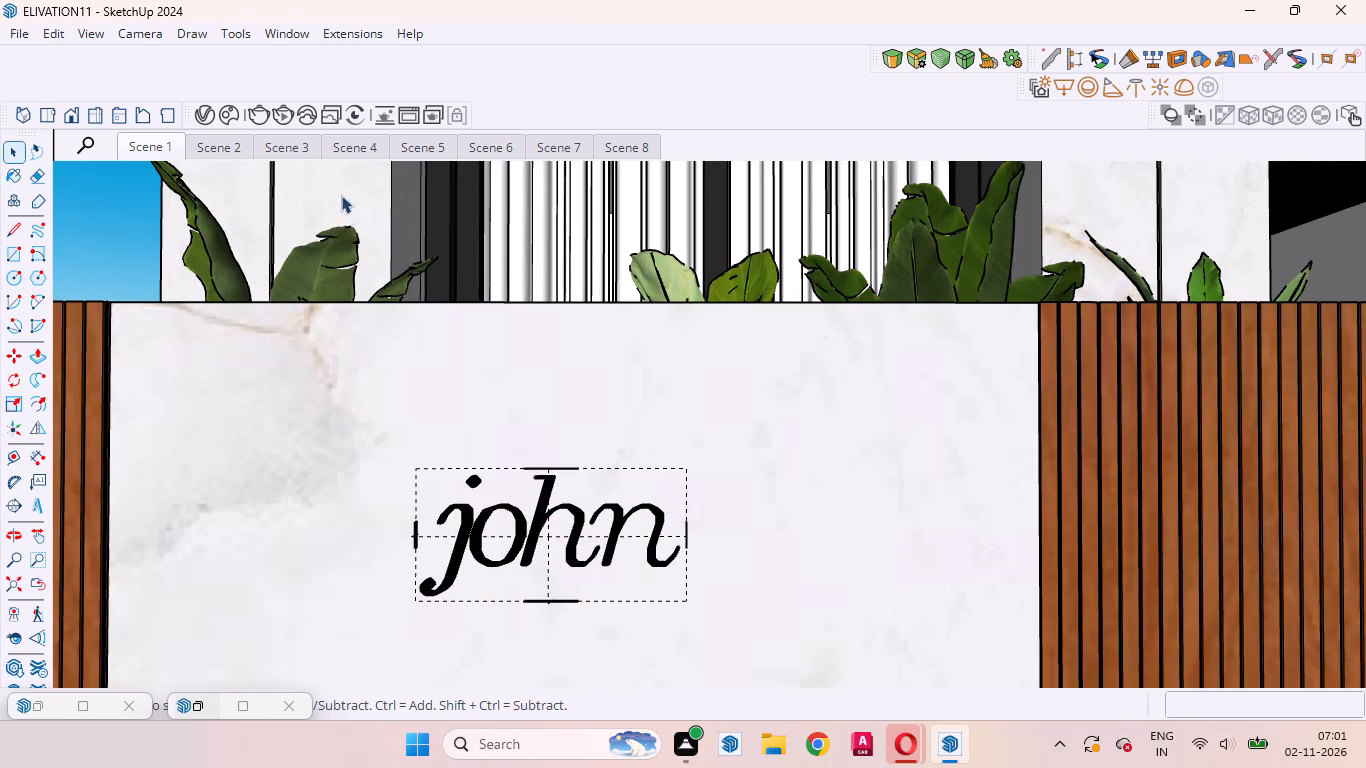
click(282, 117)
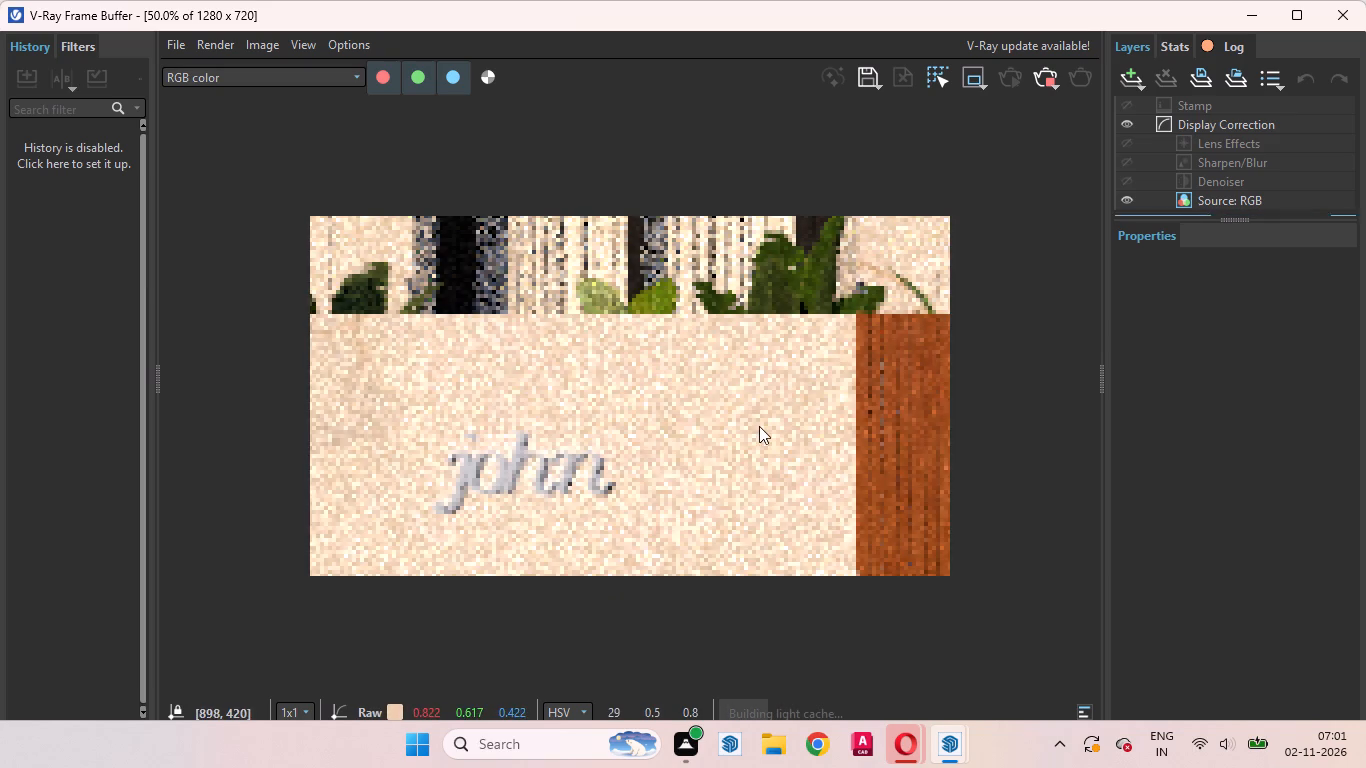
click(1040, 77)
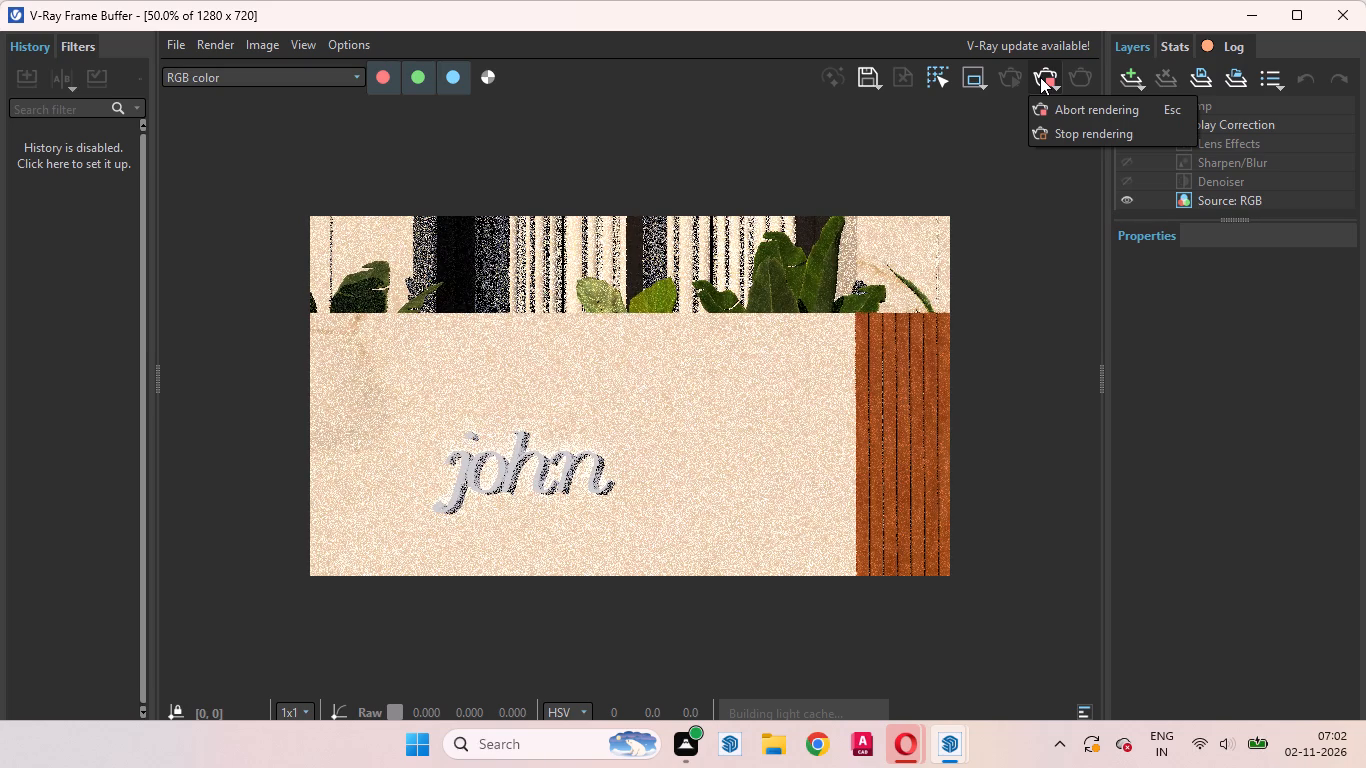
click(1111, 132)
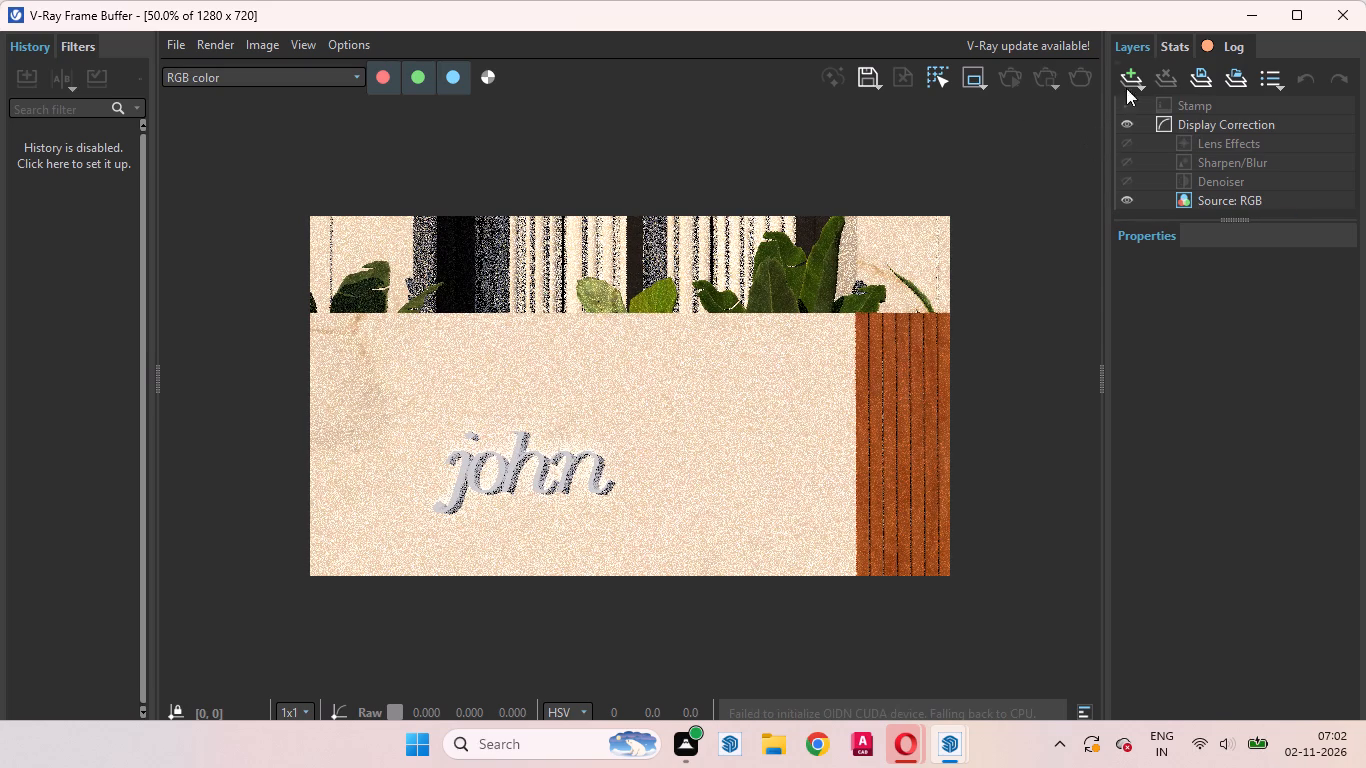
click(1360, 13)
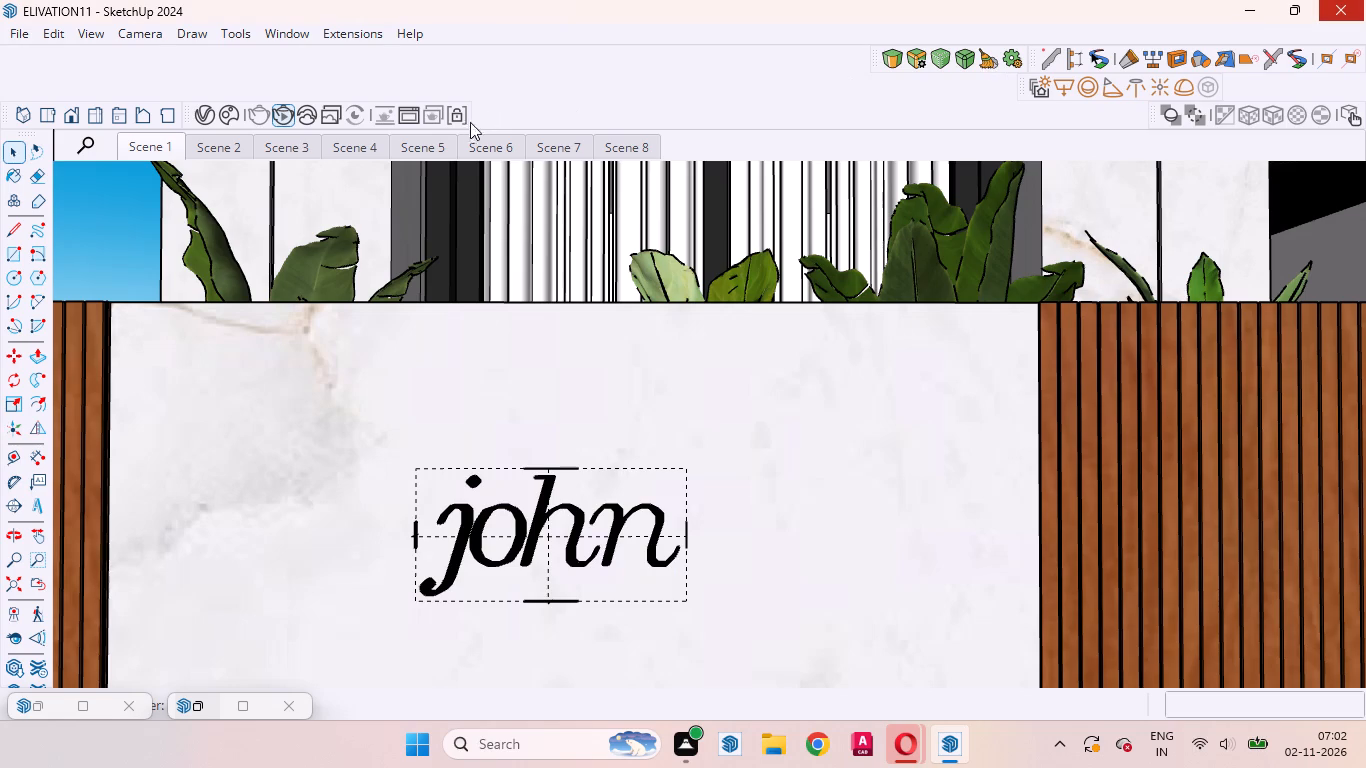
Turn off the SunLight among the scene lights in the V-Ray Asset Editor.
click(205, 107)
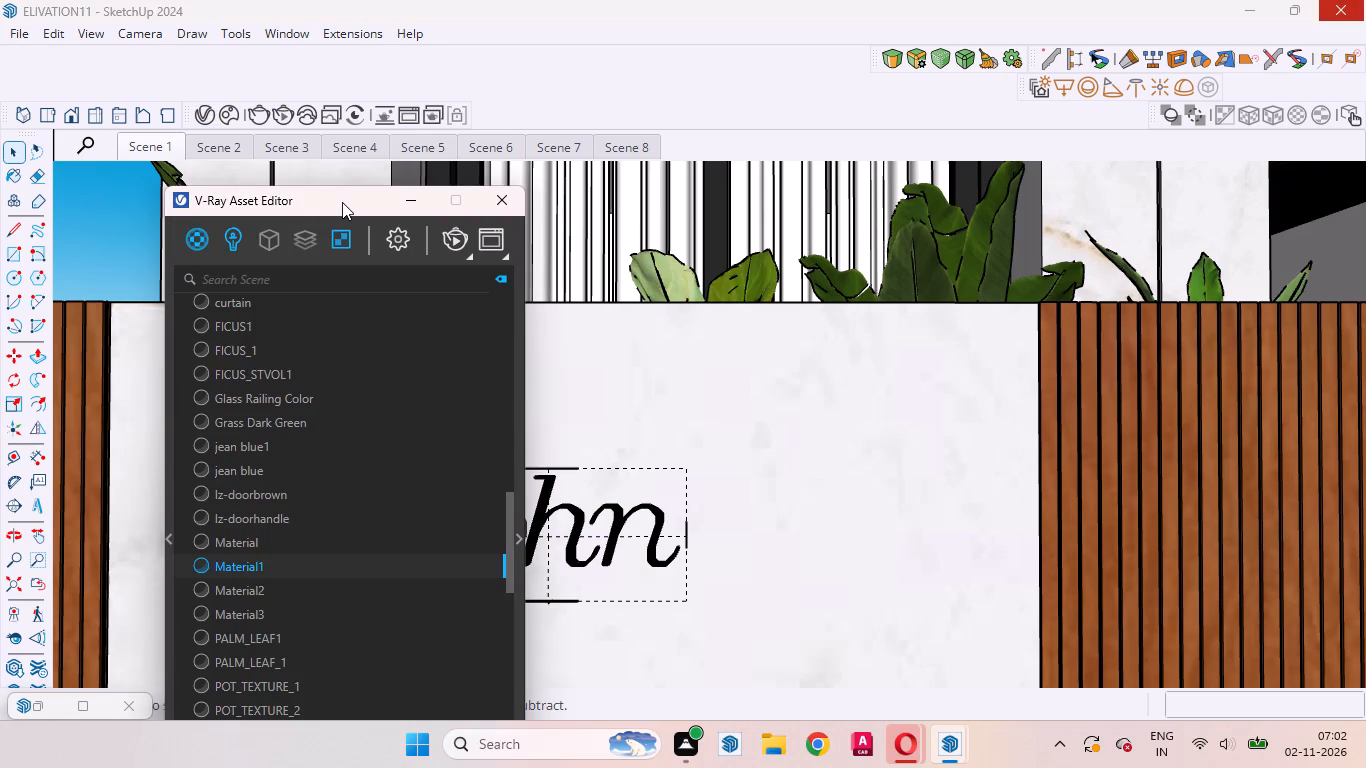
drag(319, 201, 443, 90)
drag(317, 198, 560, 102)
drag(560, 102, 765, 18)
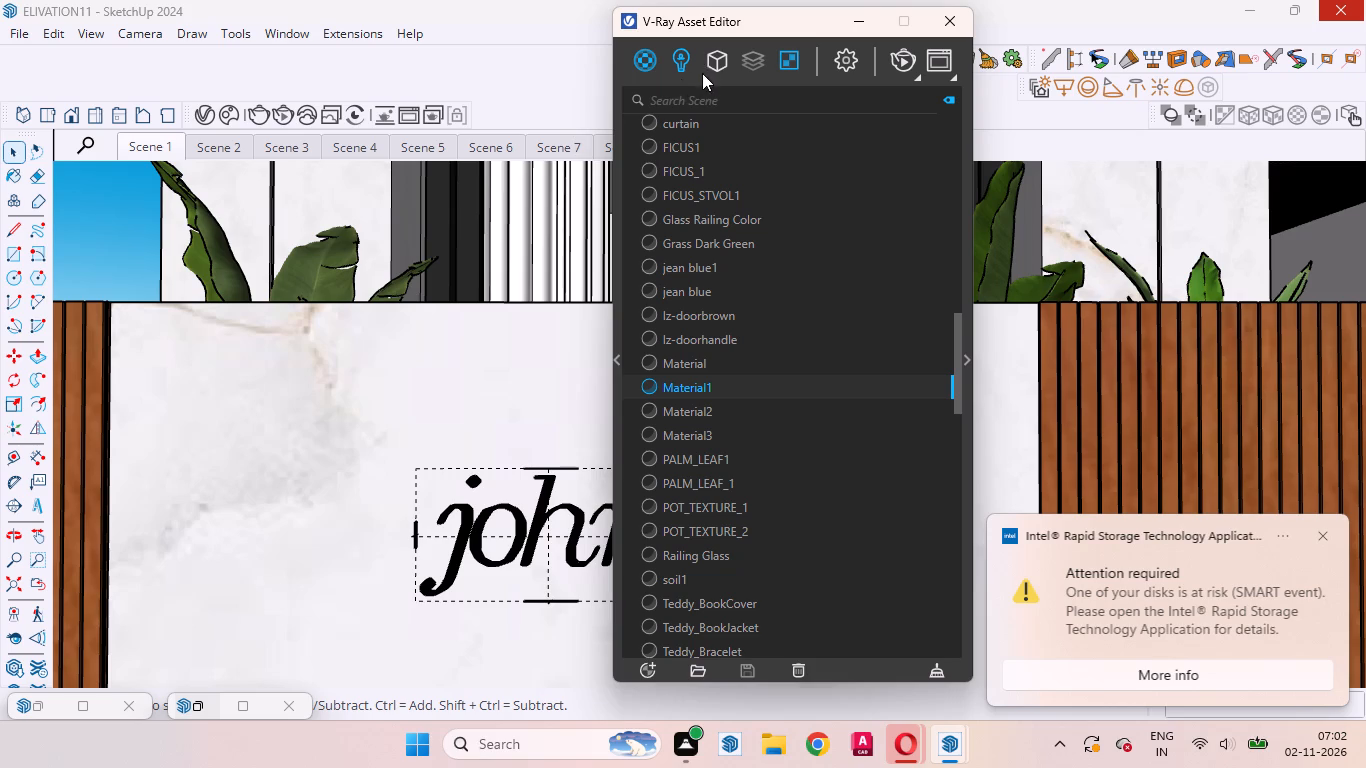
click(692, 62)
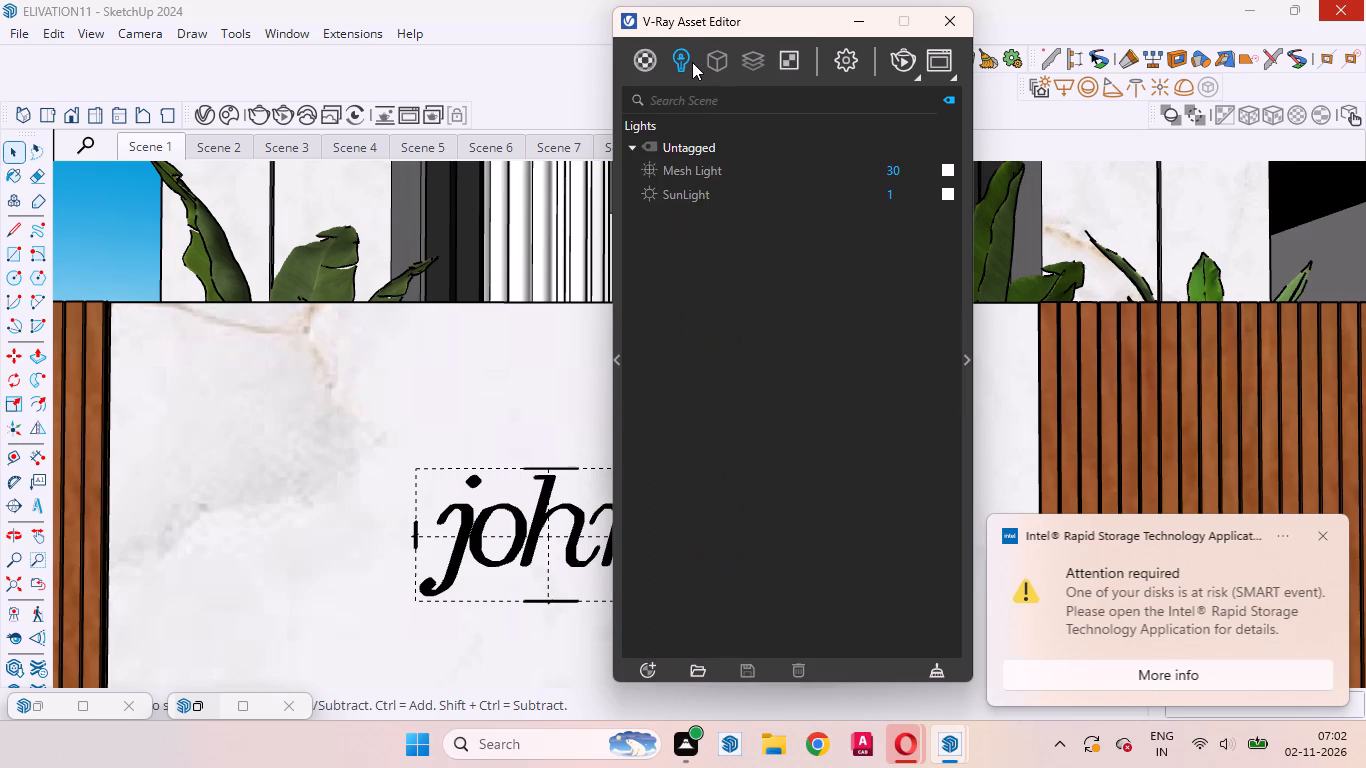
click(648, 194)
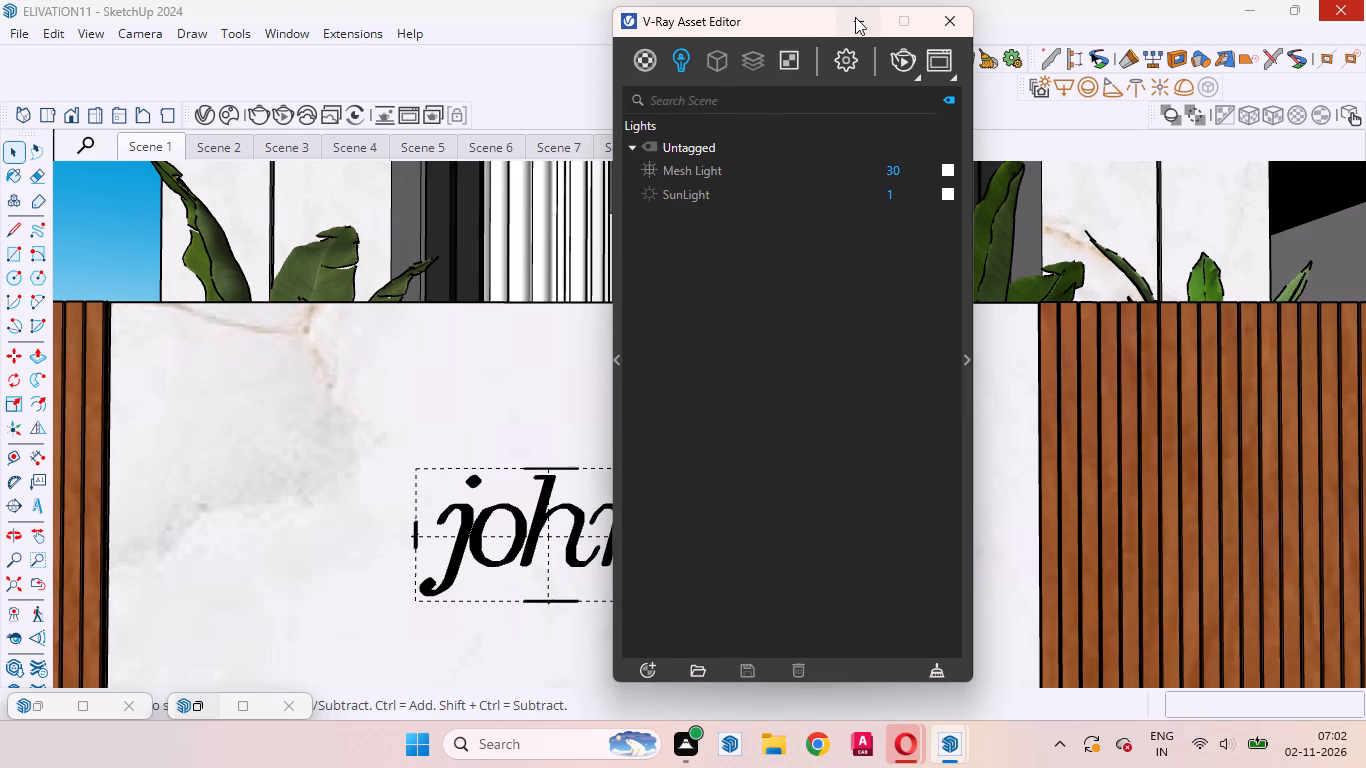
Start an interactive render and inspect the glow of the "john" lettering at several zoom levels before minimizing the frame buffer.
click(900, 56)
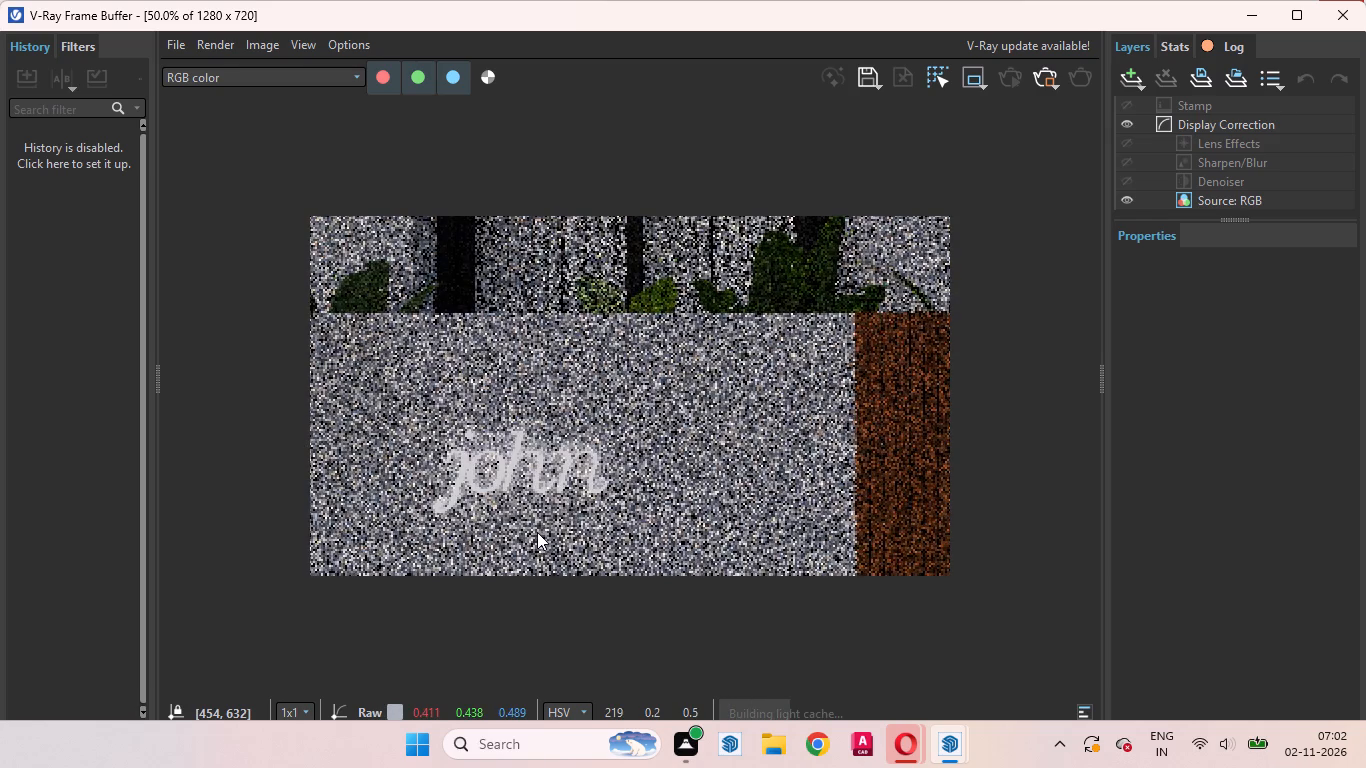
scroll(492, 507, up, 1)
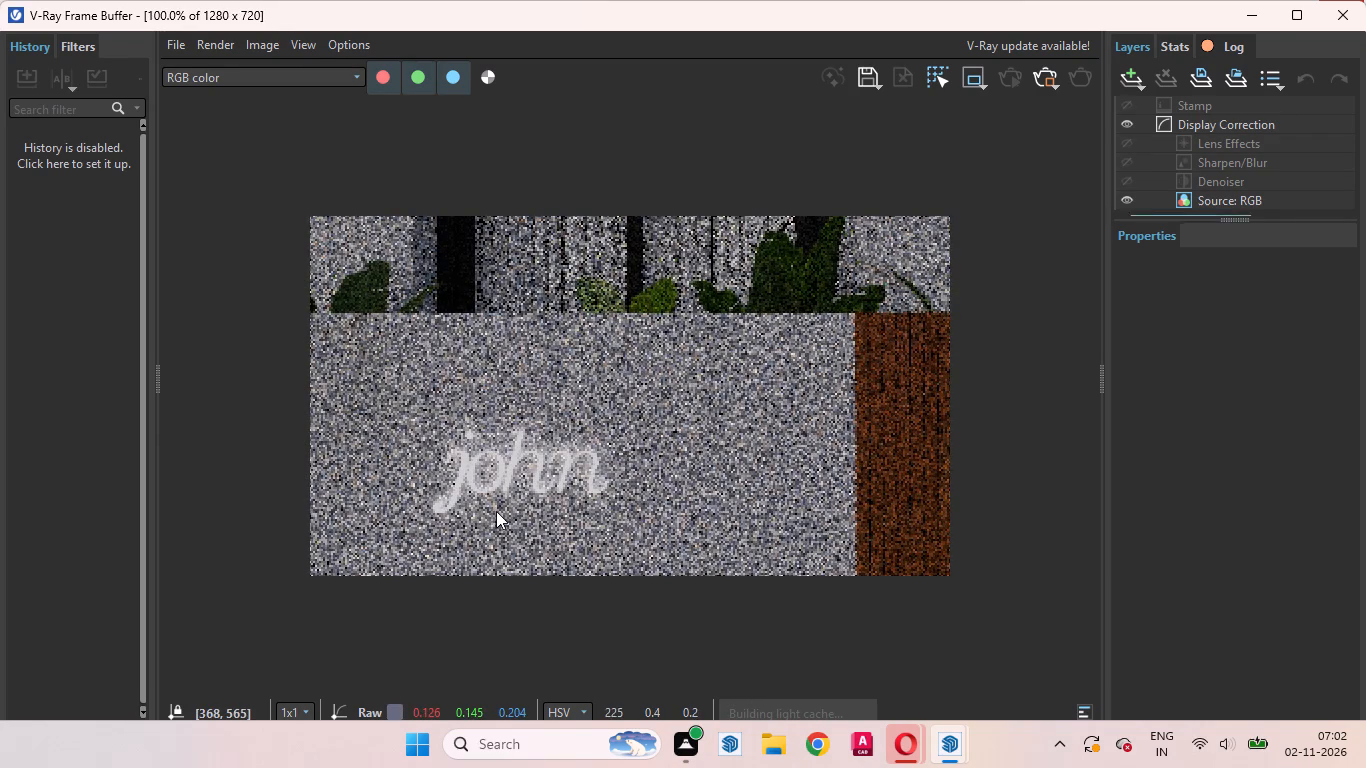
scroll(499, 511, up, 1)
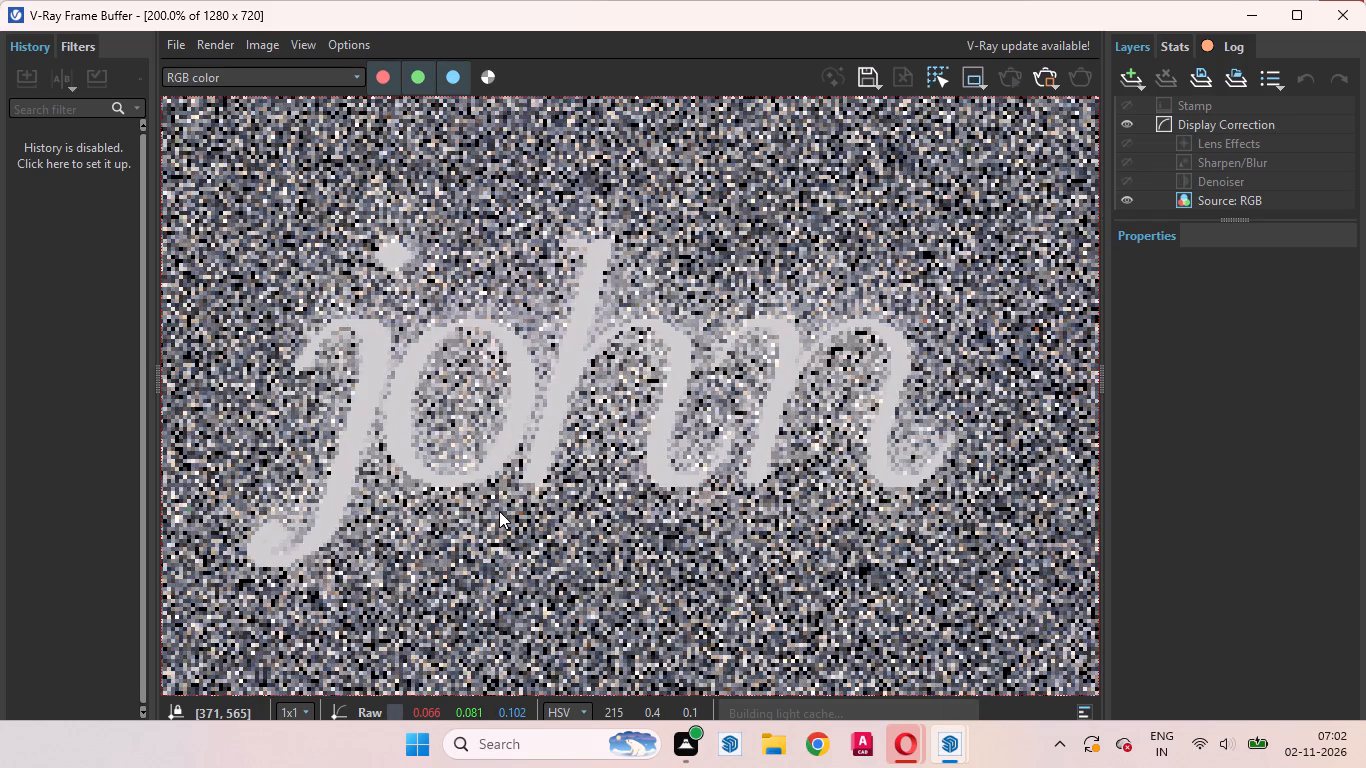
scroll(499, 511, down, 1)
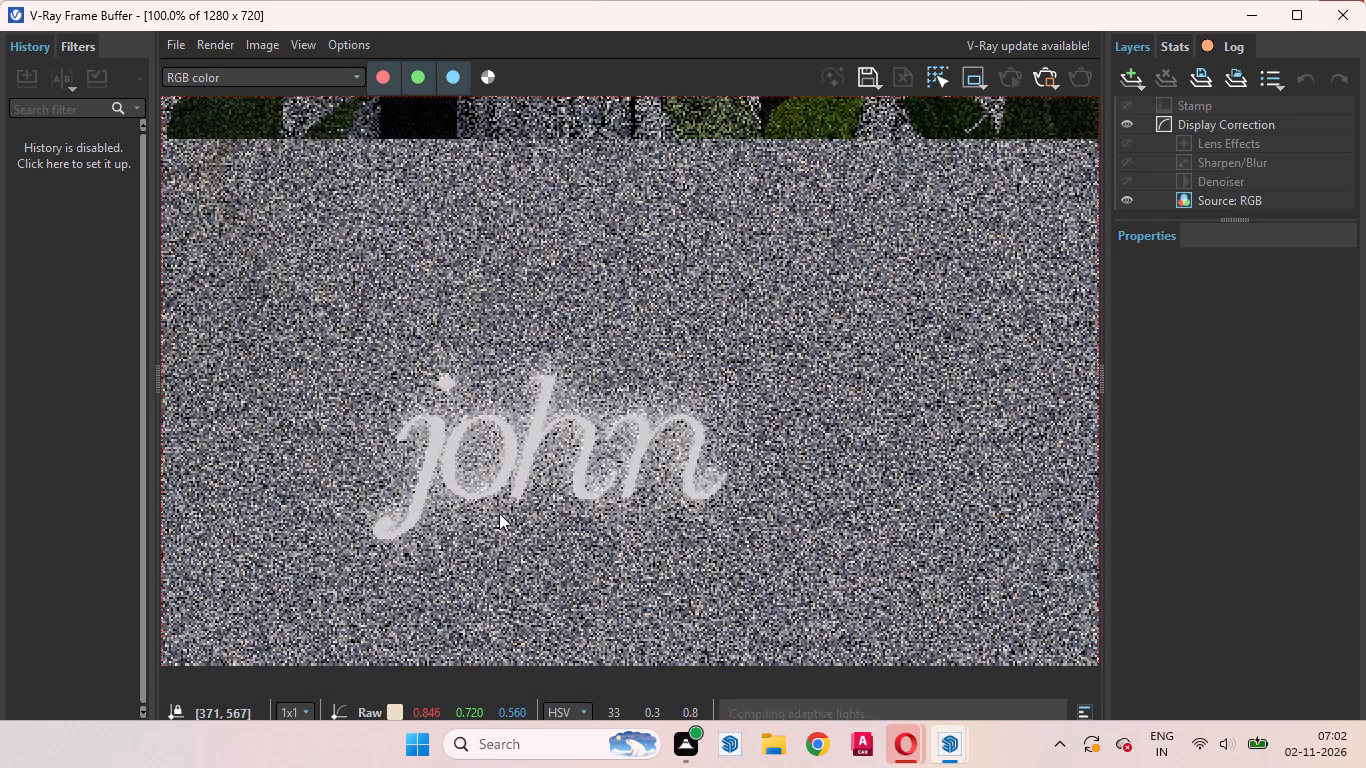
scroll(499, 513, down, 2)
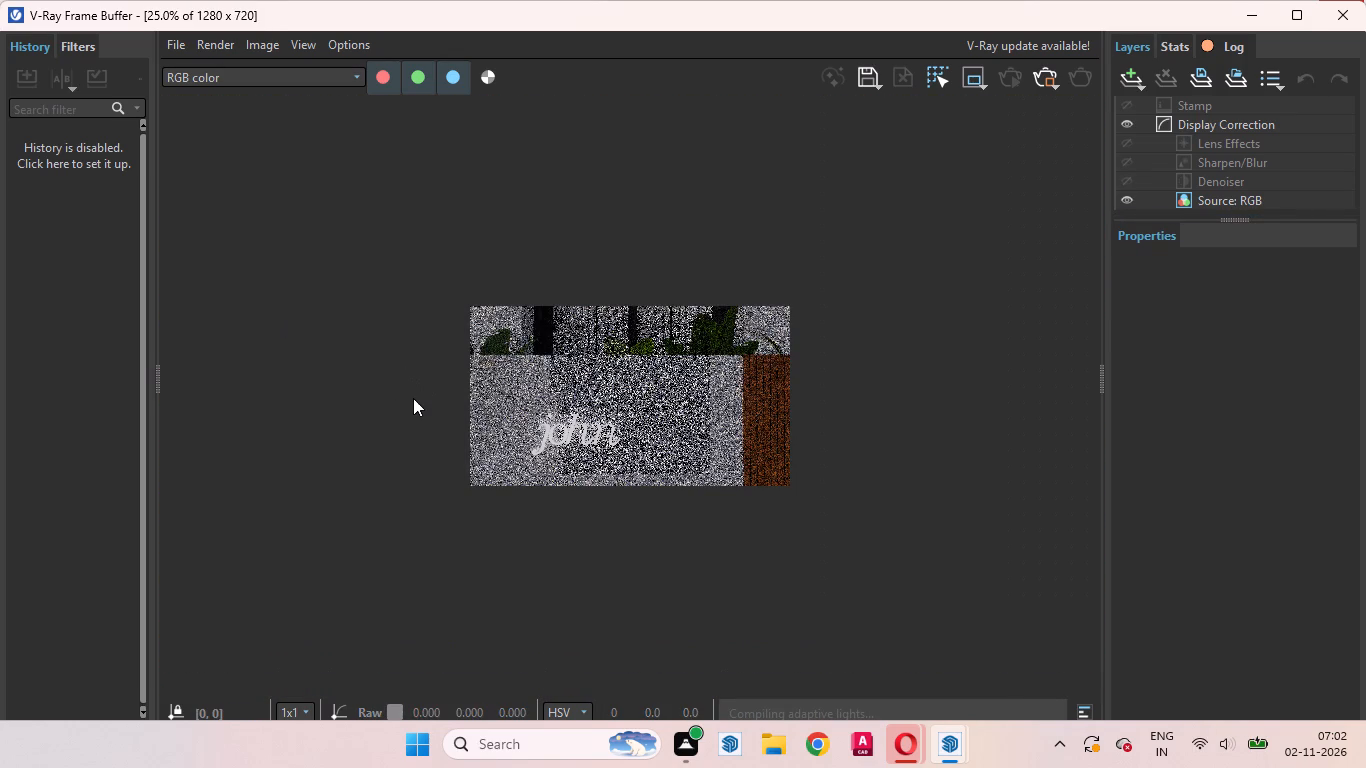
drag(412, 379, 641, 481)
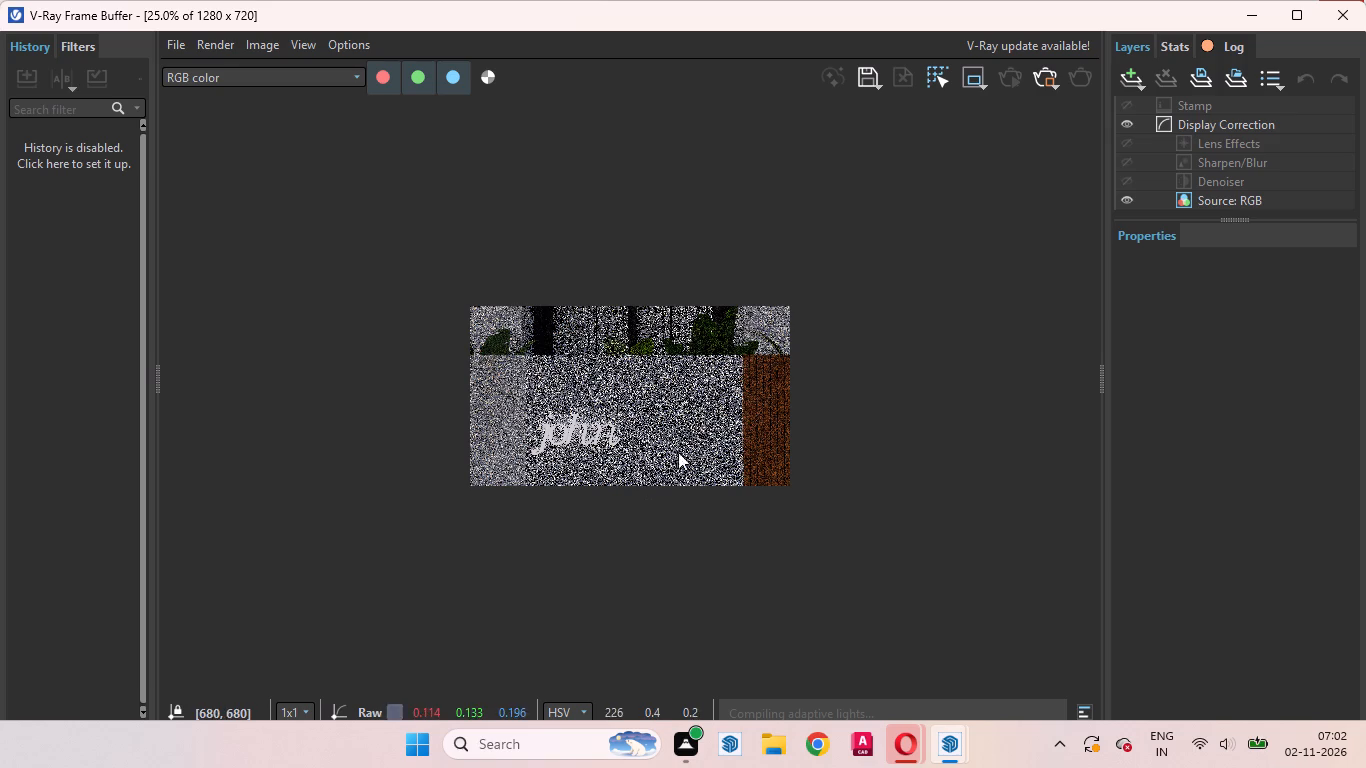
scroll(582, 438, up, 2)
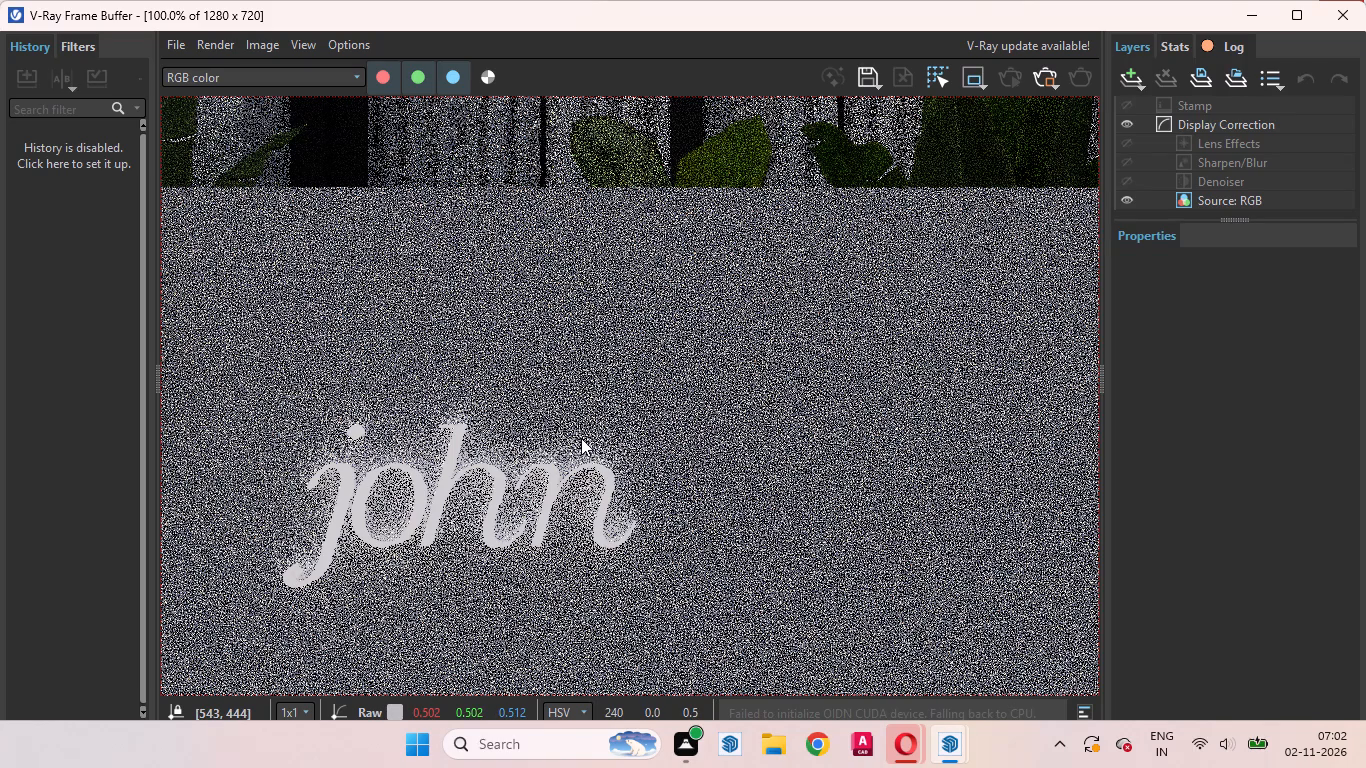
scroll(581, 438, up, 1)
scroll(581, 438, down, 2)
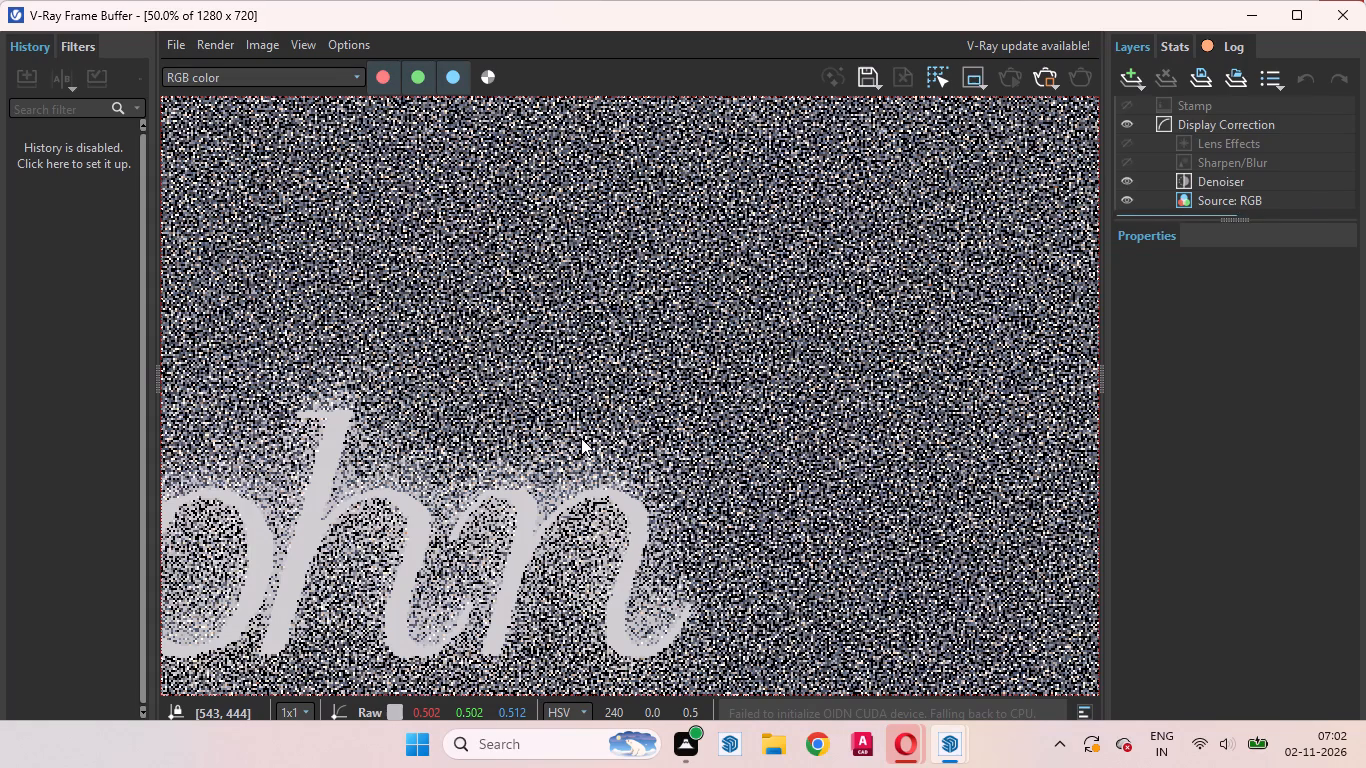
scroll(581, 439, down, 2)
scroll(911, 443, down, 2)
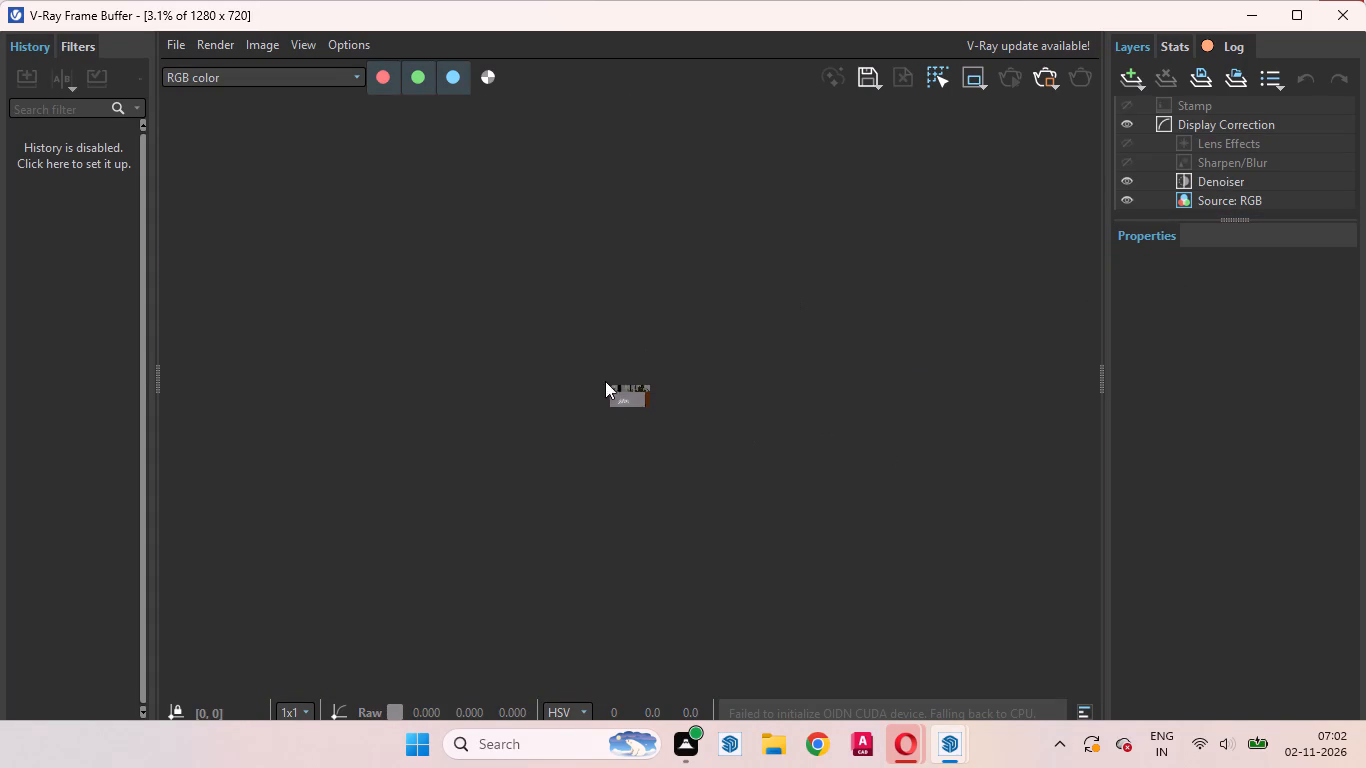
scroll(605, 407, up, 3)
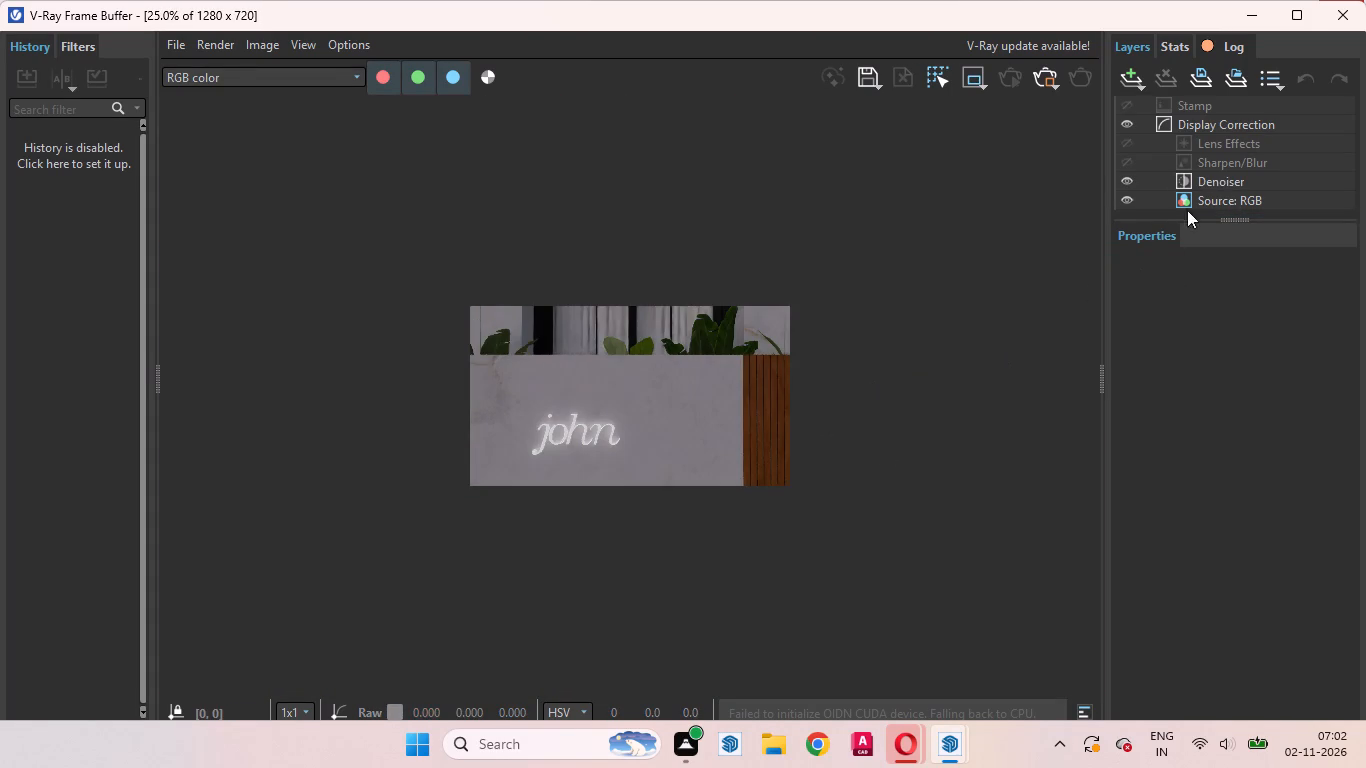
click(1256, 15)
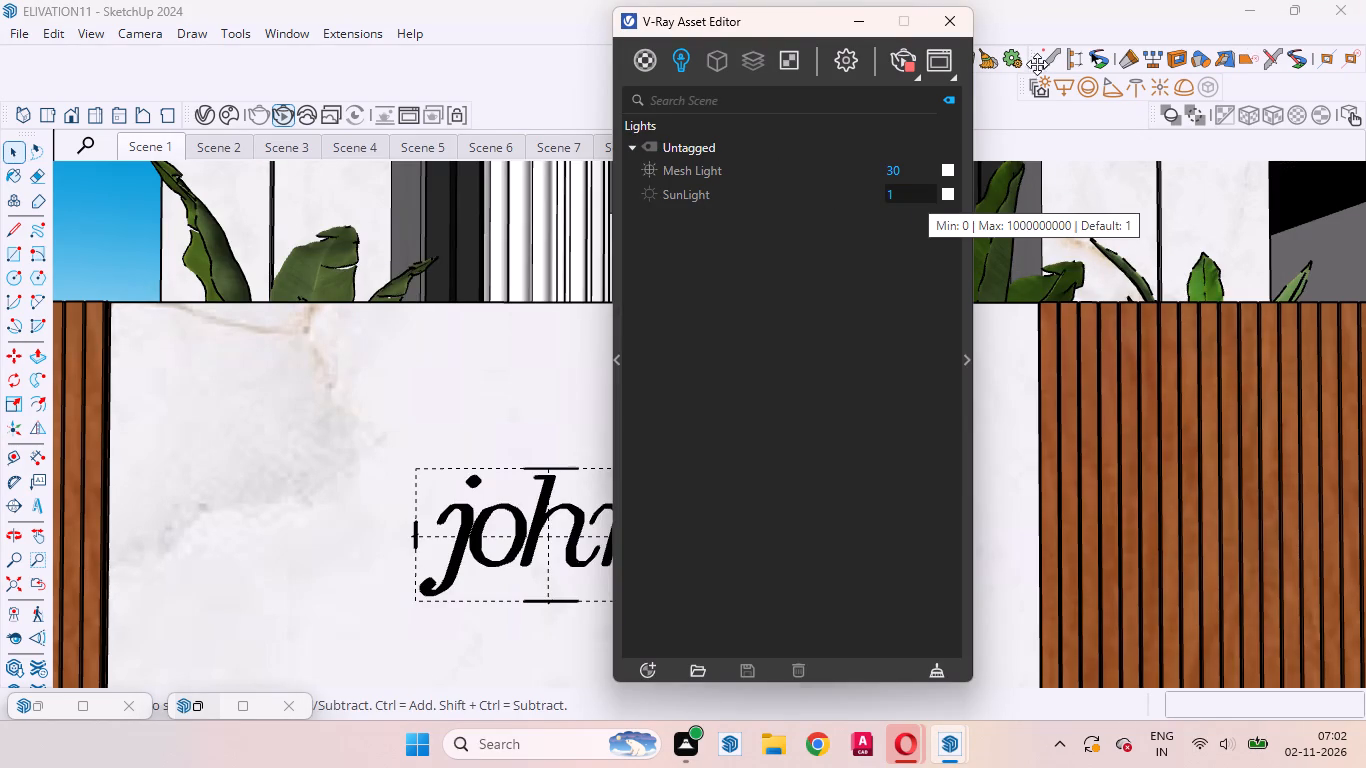
Set the Mesh Light's colour temperature to 3000 K, and move the colour picker aside.
click(950, 163)
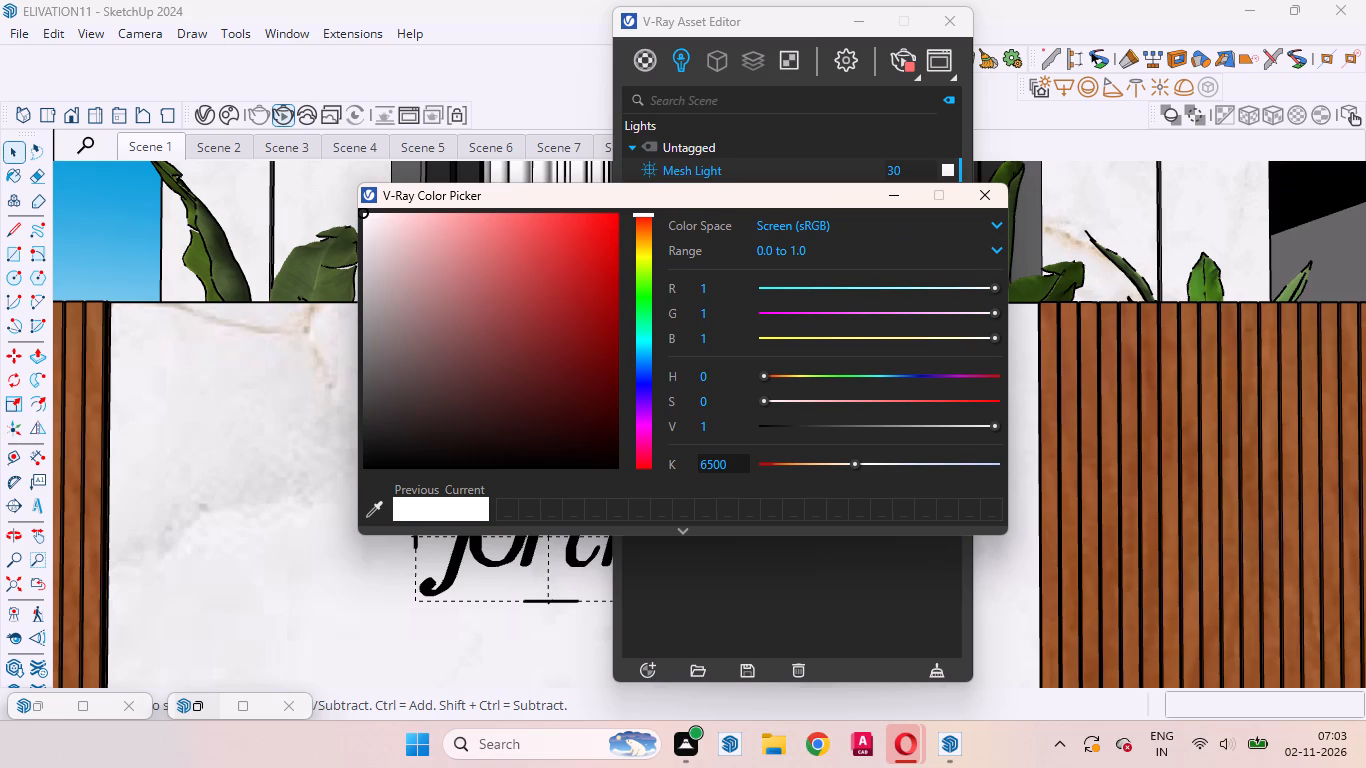
drag(712, 462, 684, 456)
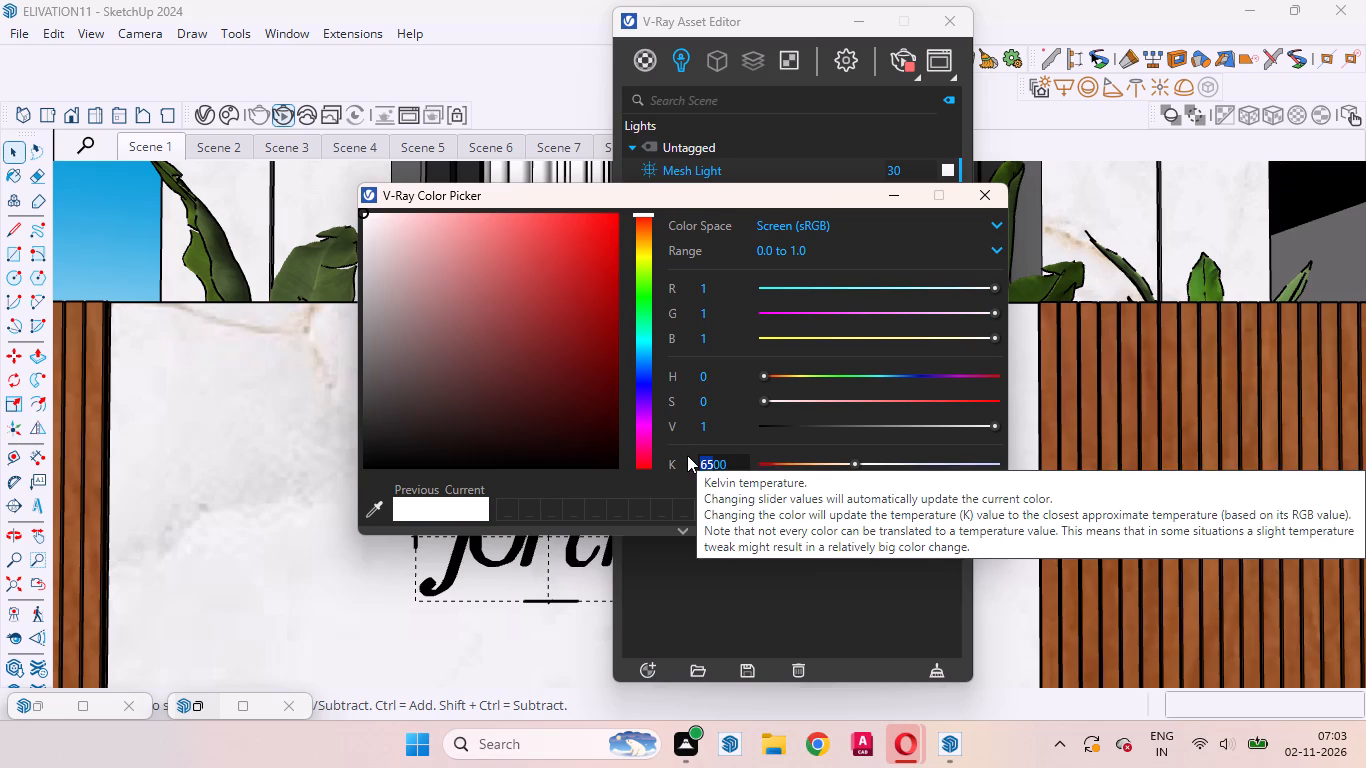
key(BackSpace)
key(3)
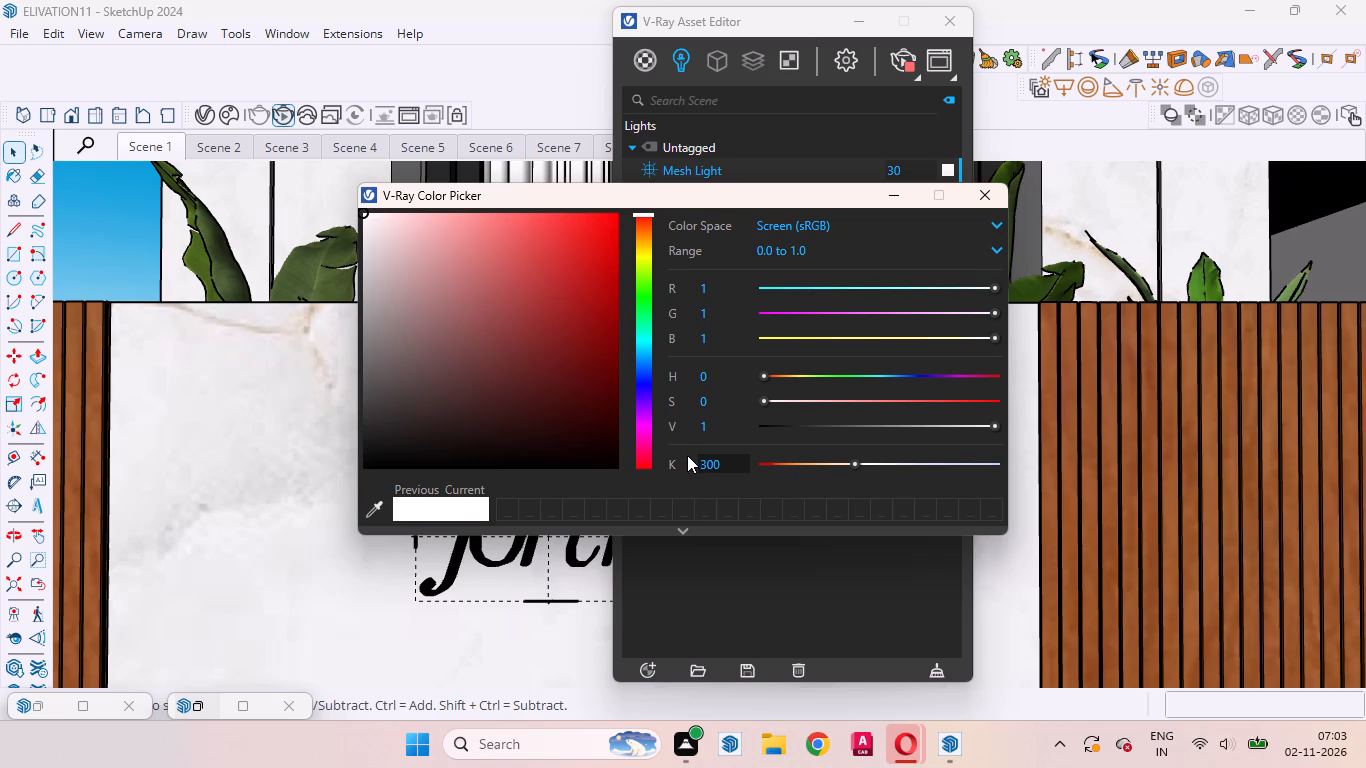
key(0)
key(Return)
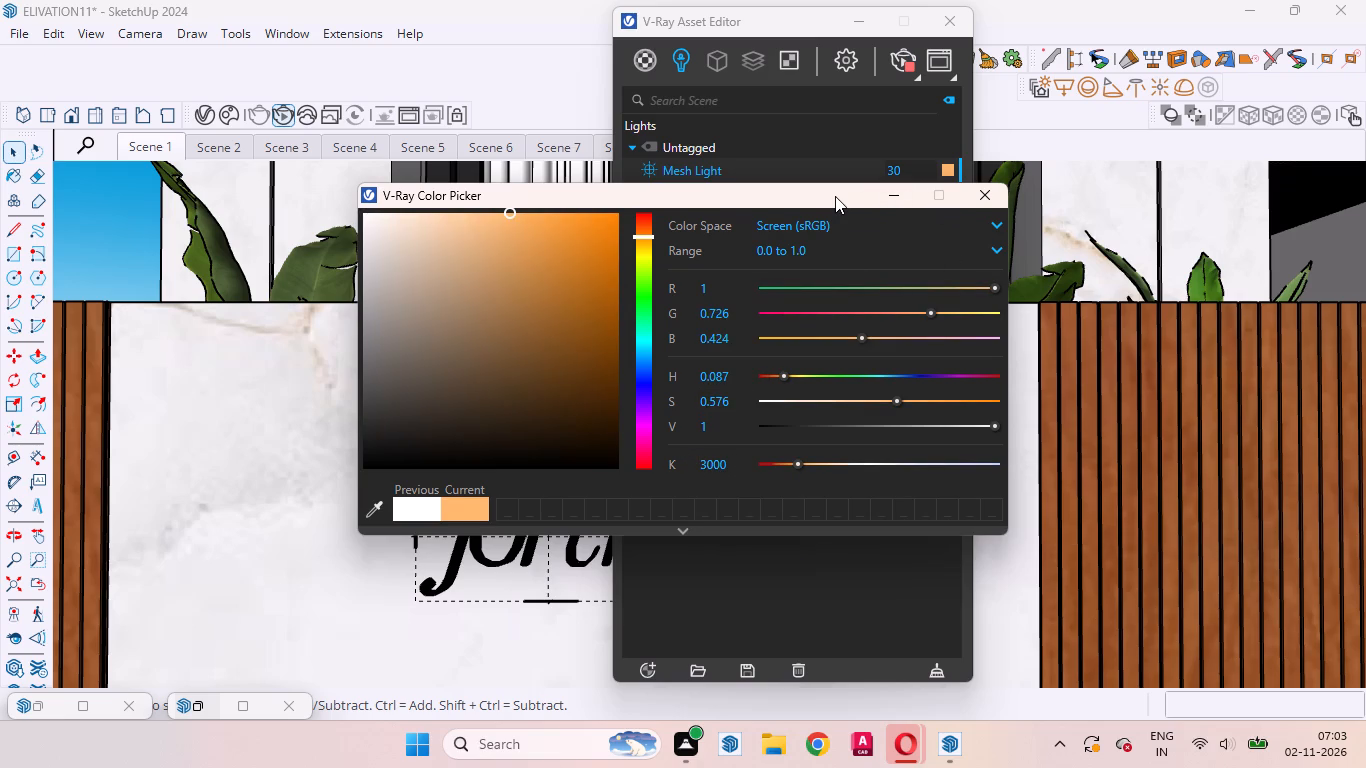
drag(835, 196, 616, 240)
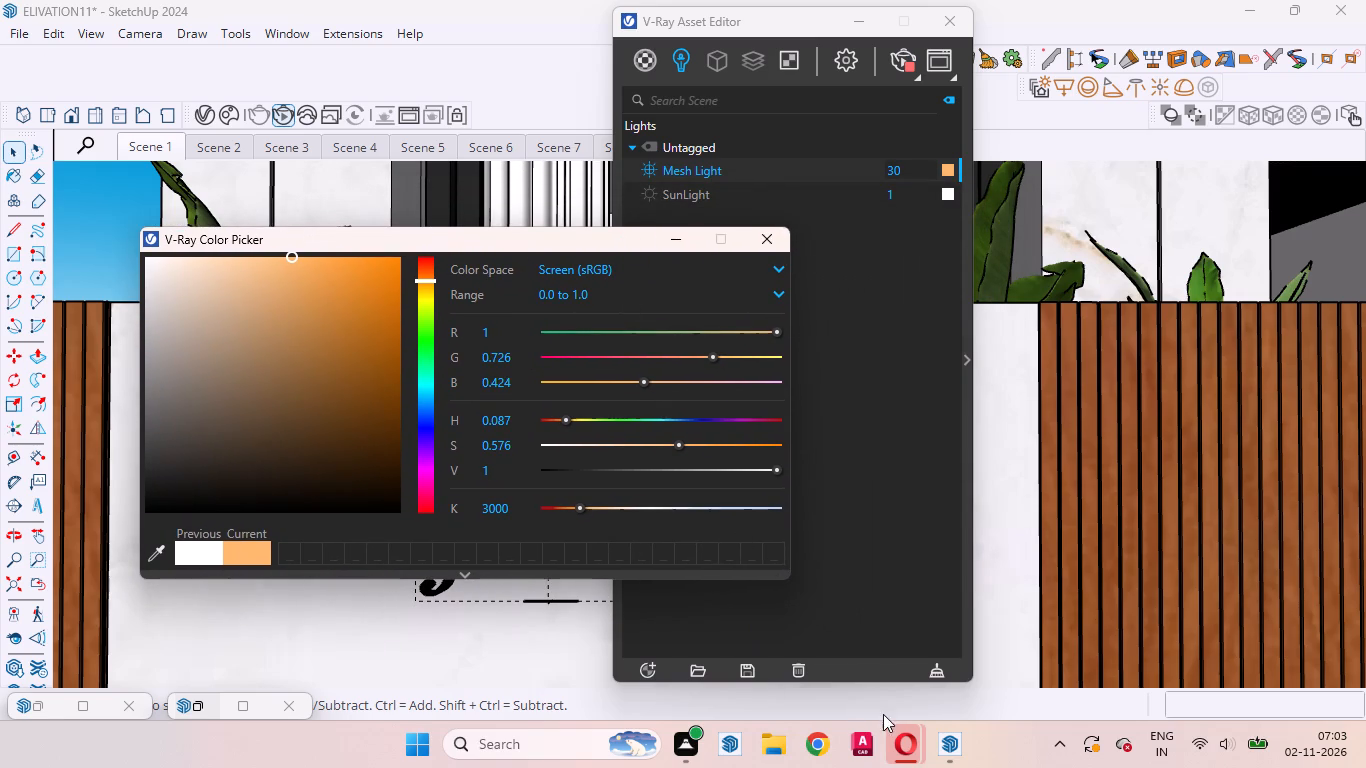
Restore the frame buffer and inspect the warm glow around the "john" lettering up close and at full size, and minimize it again.
click(1063, 678)
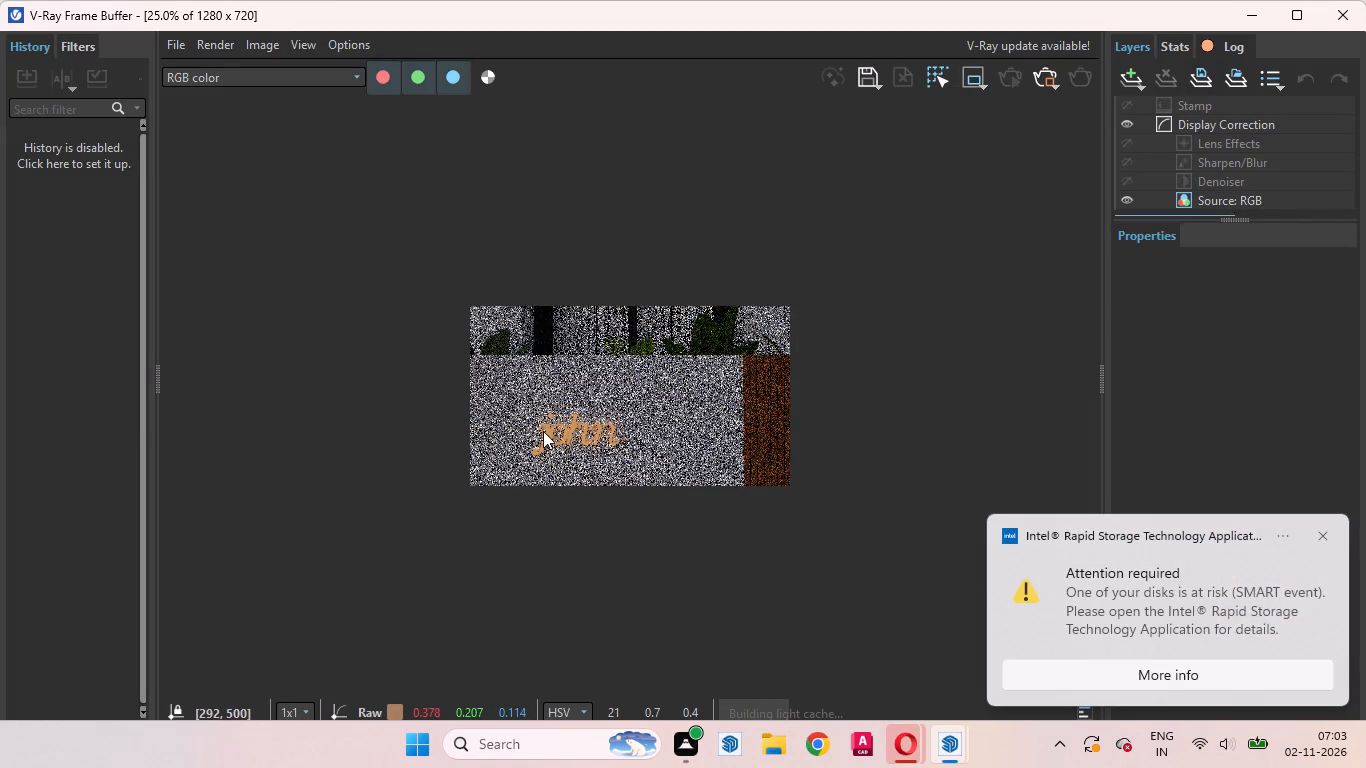
scroll(545, 436, up, 1)
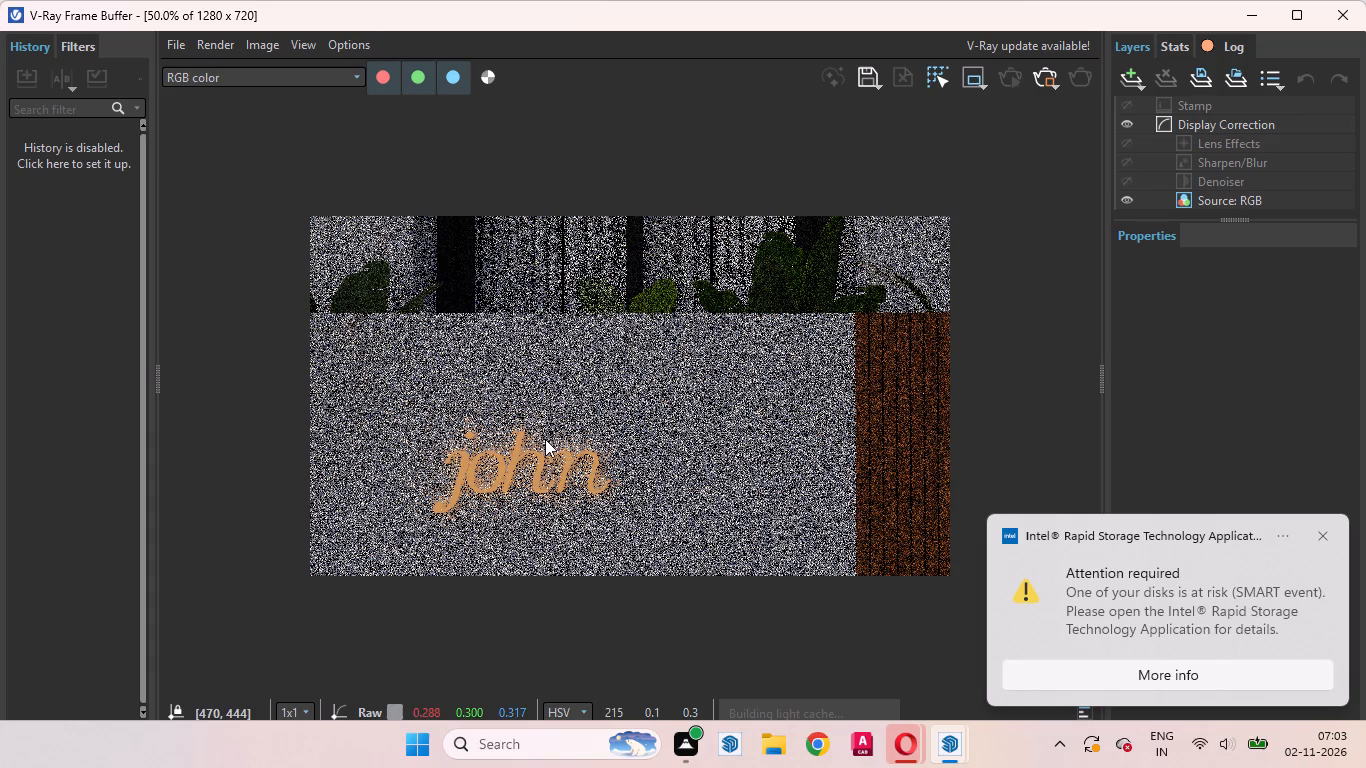
scroll(839, 458, down, 1)
scroll(536, 452, up, 1)
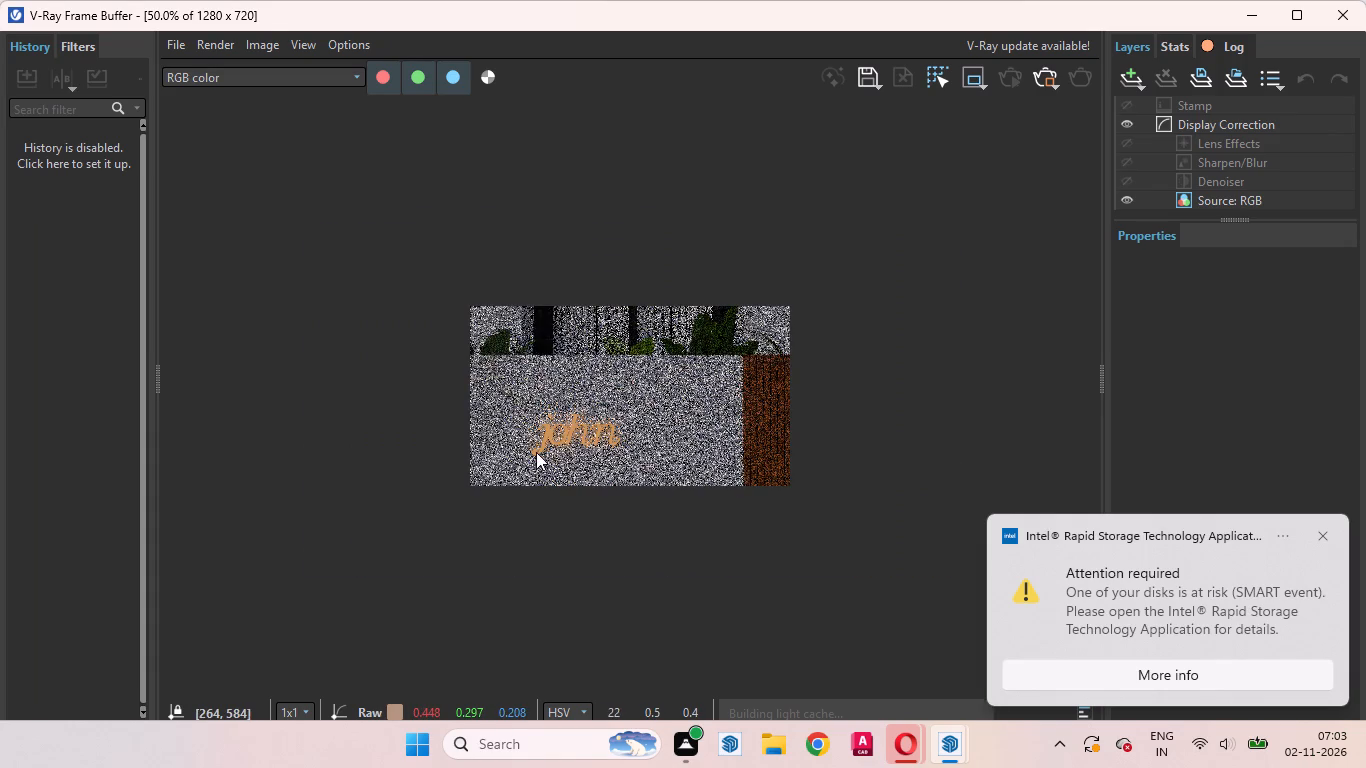
scroll(536, 452, up, 1)
scroll(364, 489, up, 1)
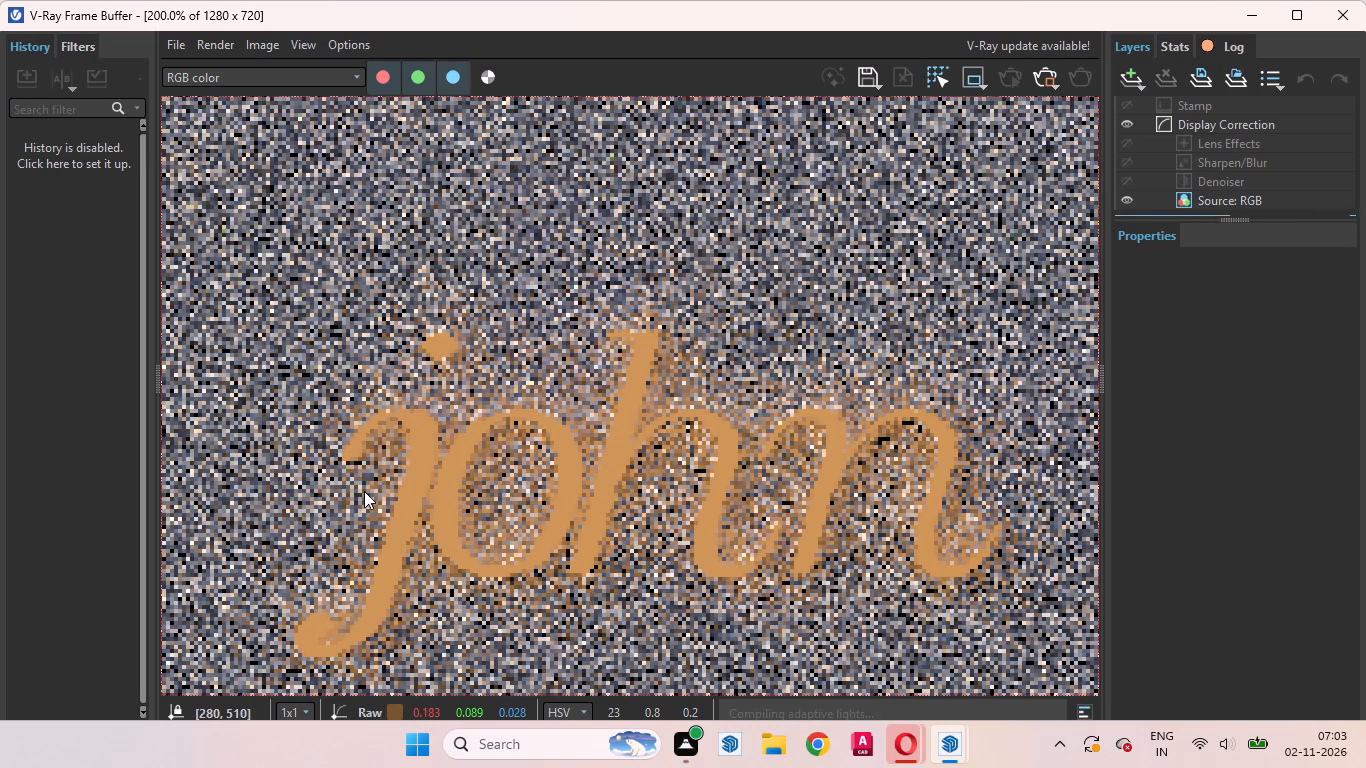
scroll(685, 503, down, 1)
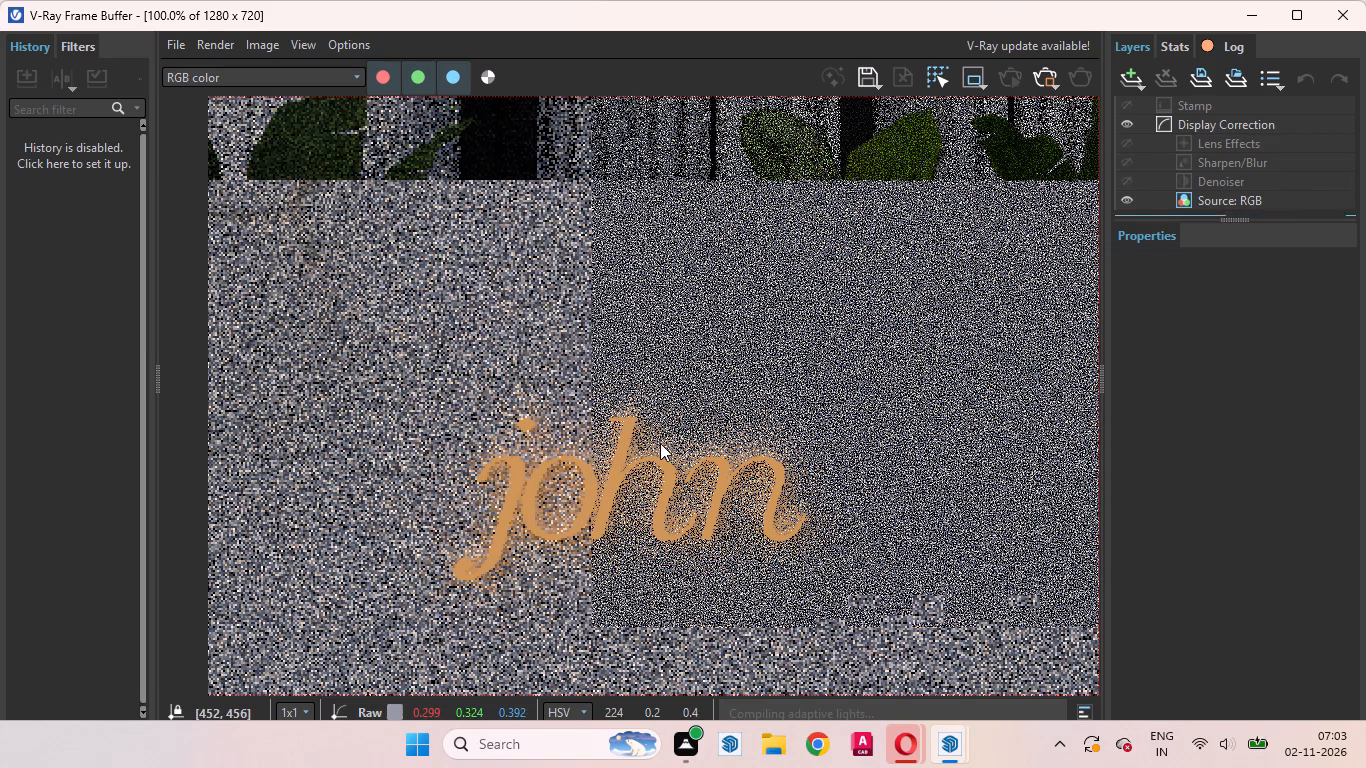
scroll(521, 493, up, 1)
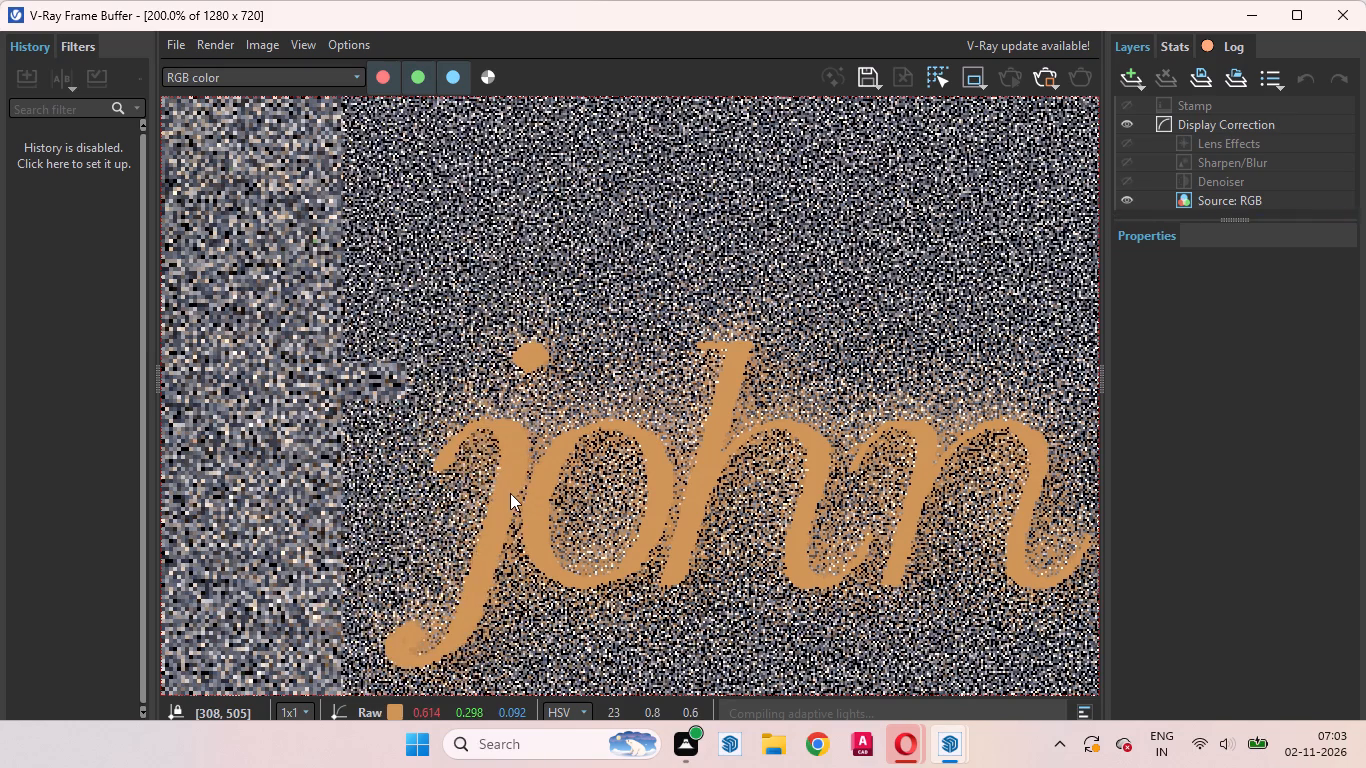
scroll(509, 492, up, 1)
scroll(509, 492, down, 2)
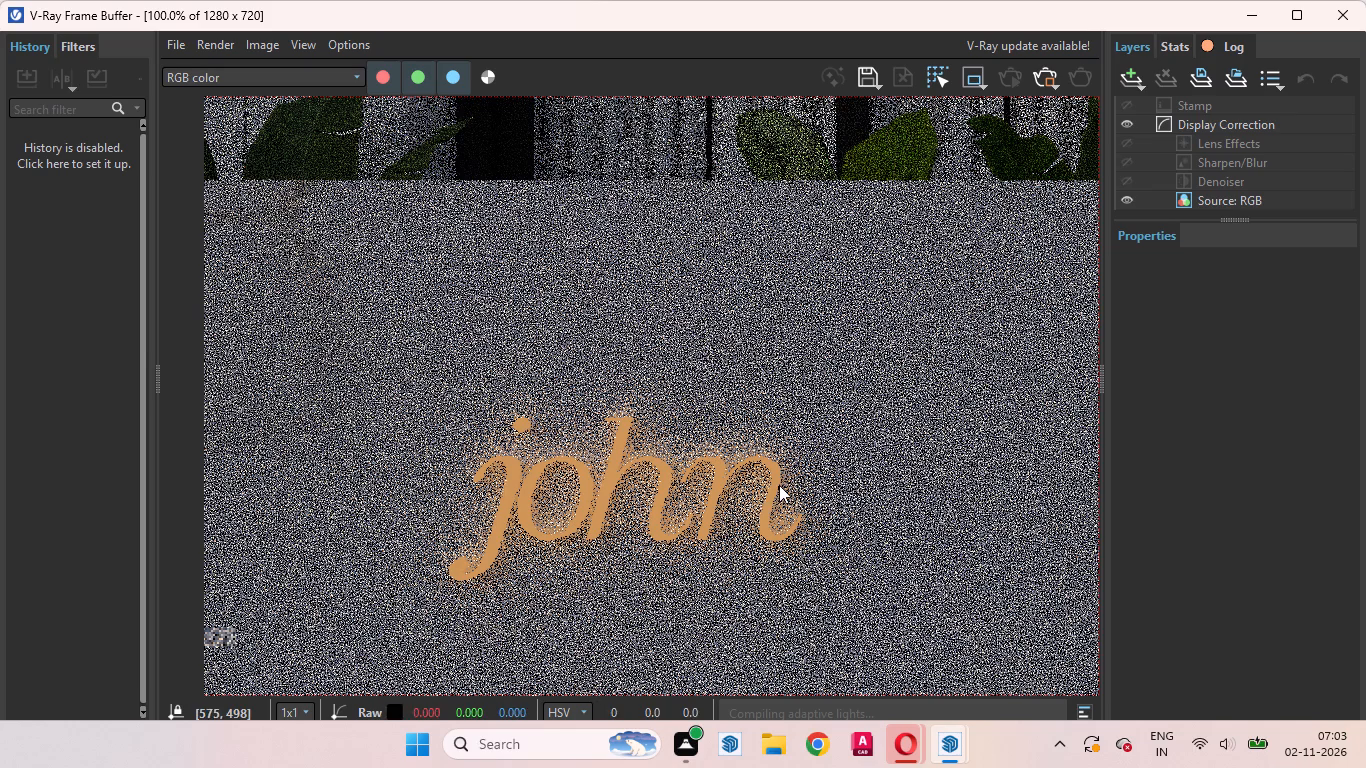
drag(861, 580, 764, 433)
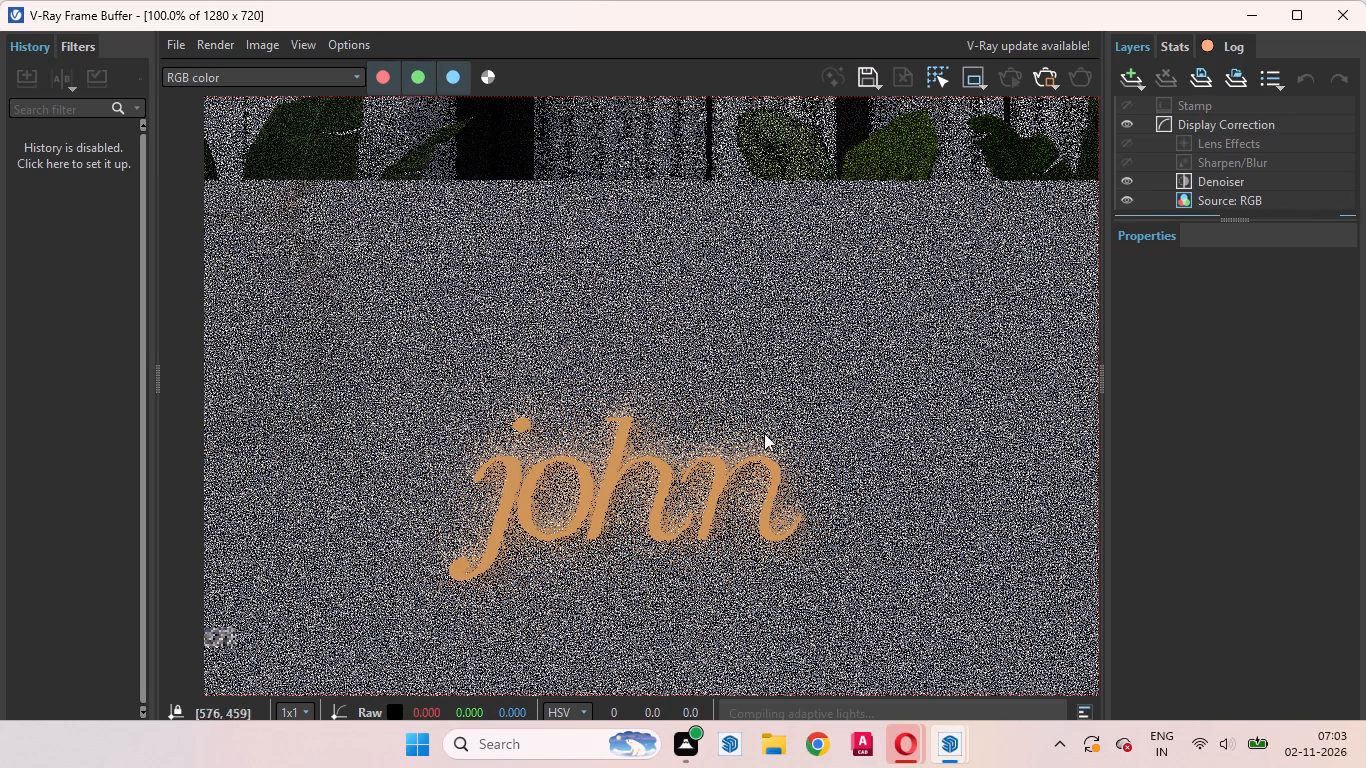
drag(764, 433, 393, 552)
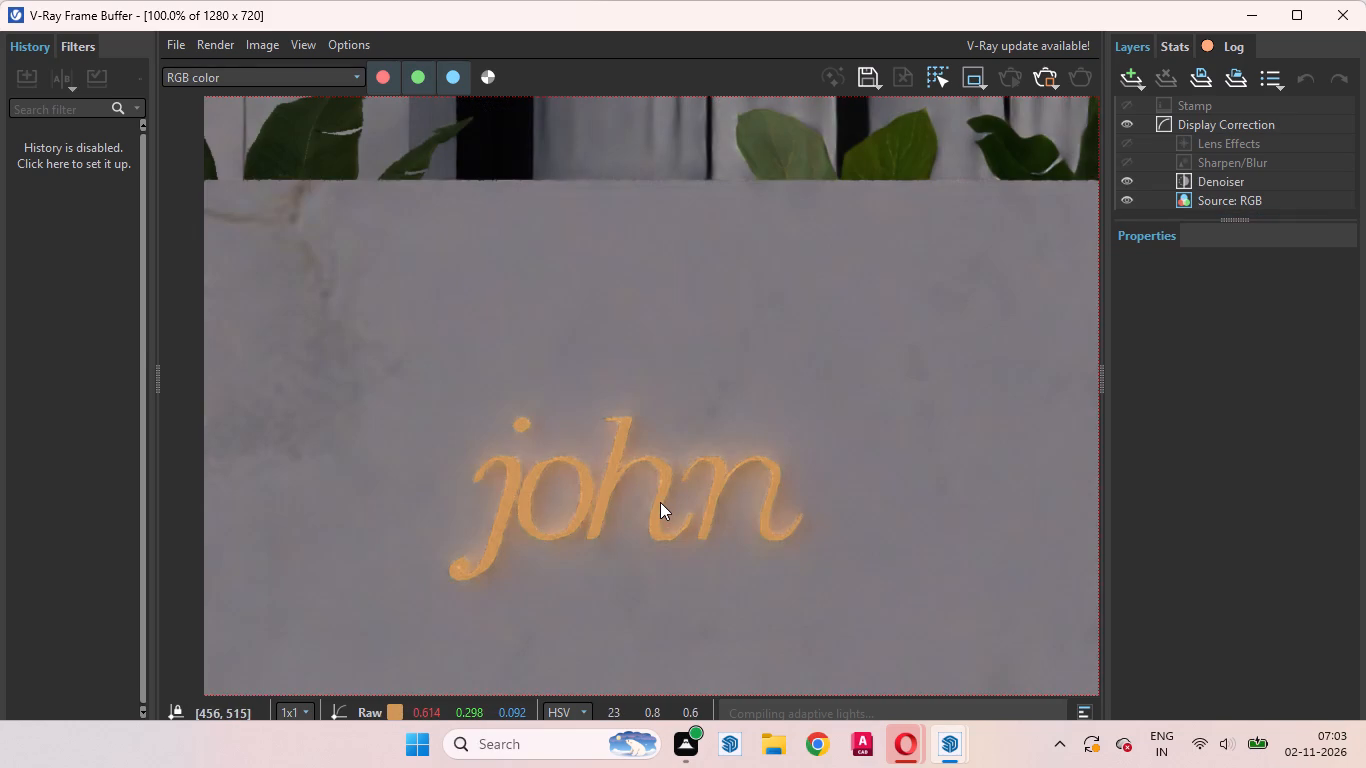
scroll(659, 502, up, 4)
scroll(659, 502, down, 2)
scroll(796, 471, down, 2)
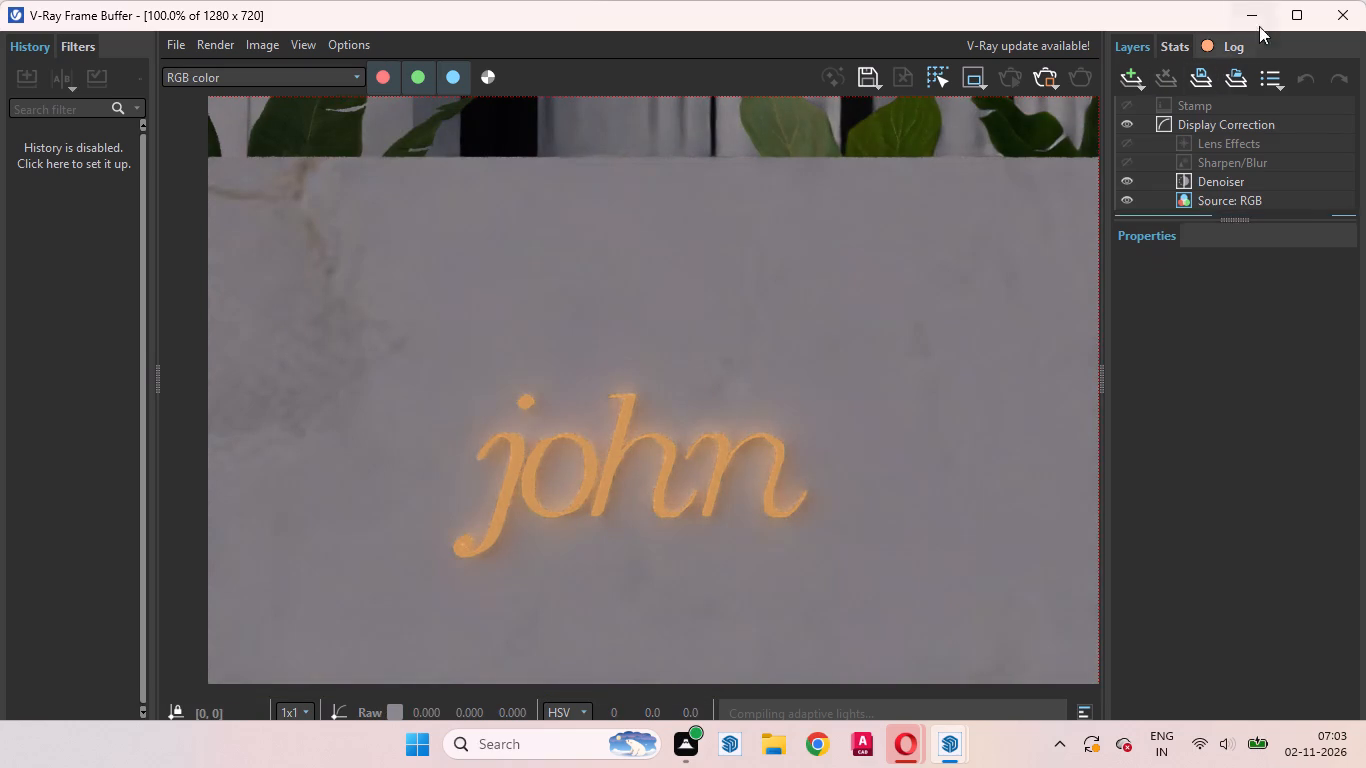
click(1265, 10)
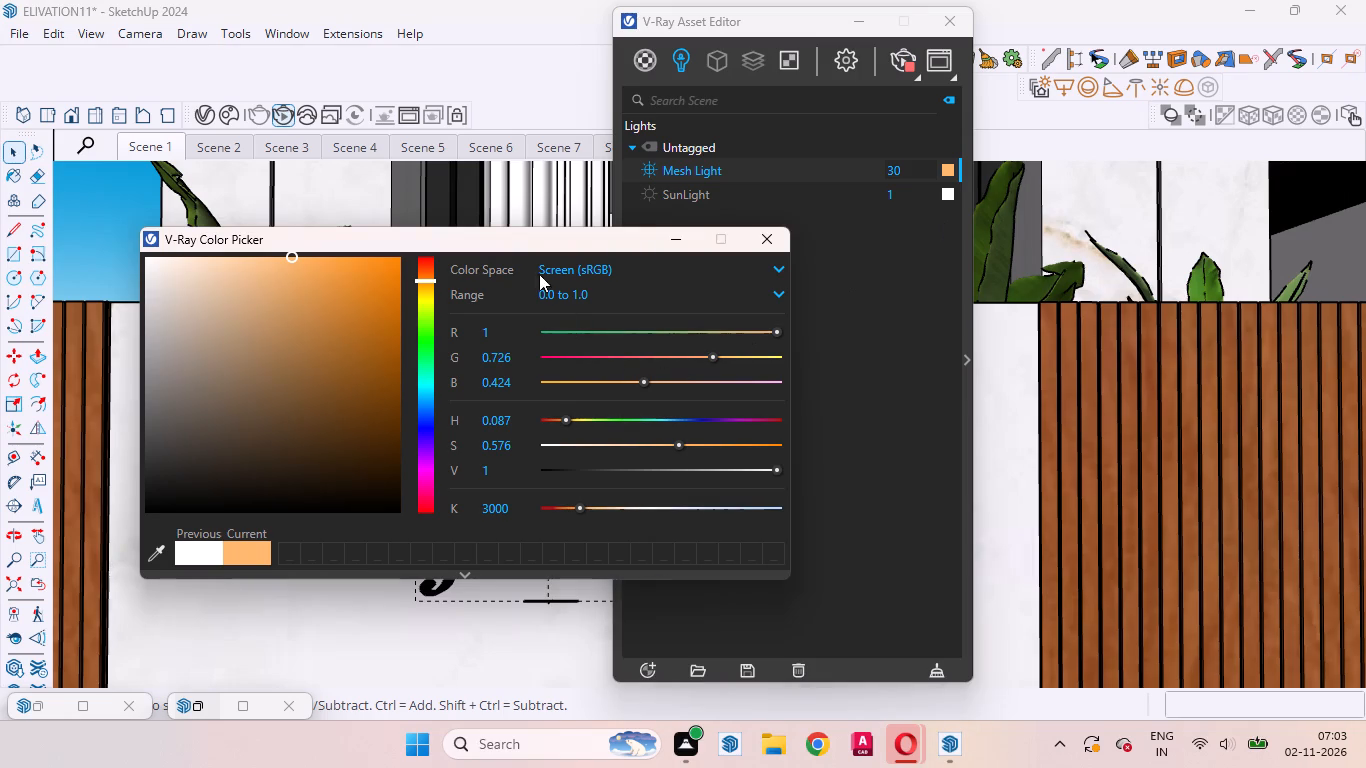
Move the colour picker clear of the light list and set the Mesh Light's intensity to 60.
drag(525, 245, 498, 308)
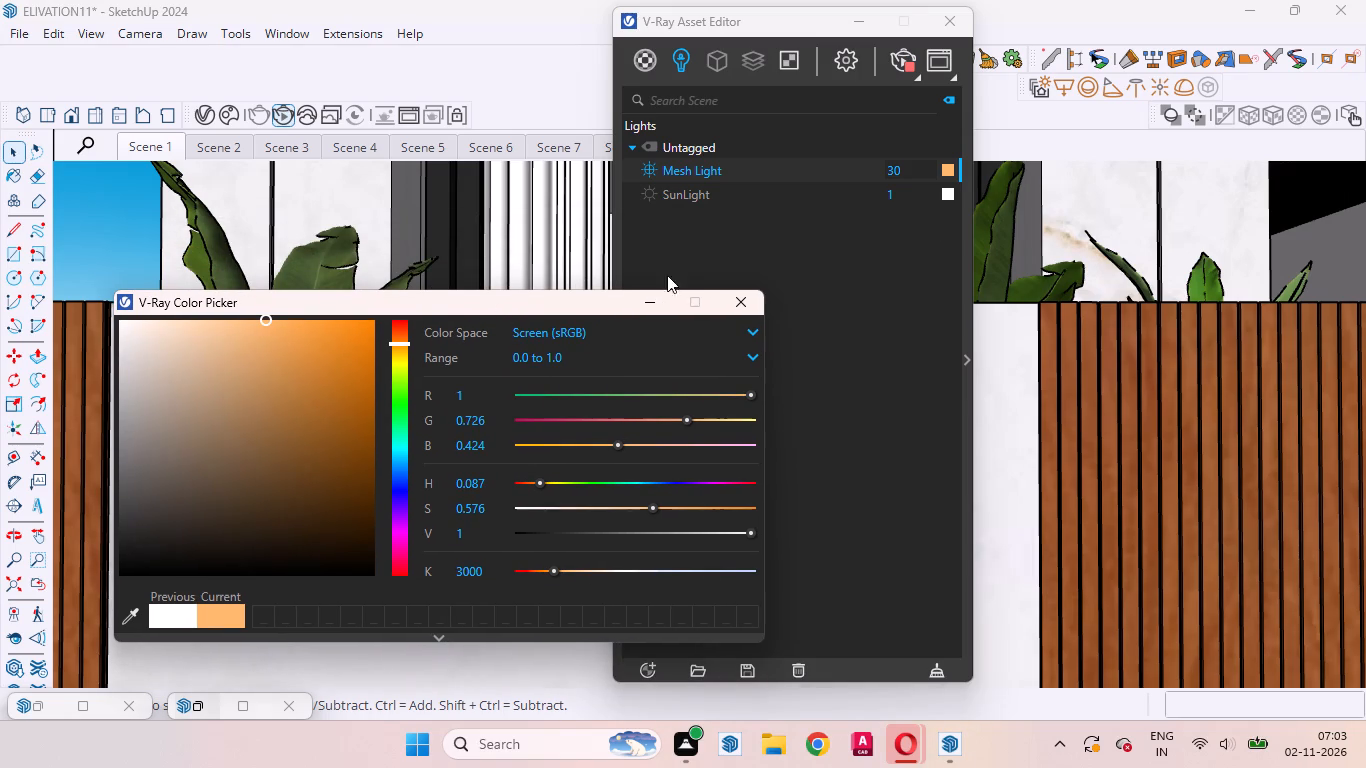
click(901, 168)
key(BackSpace)
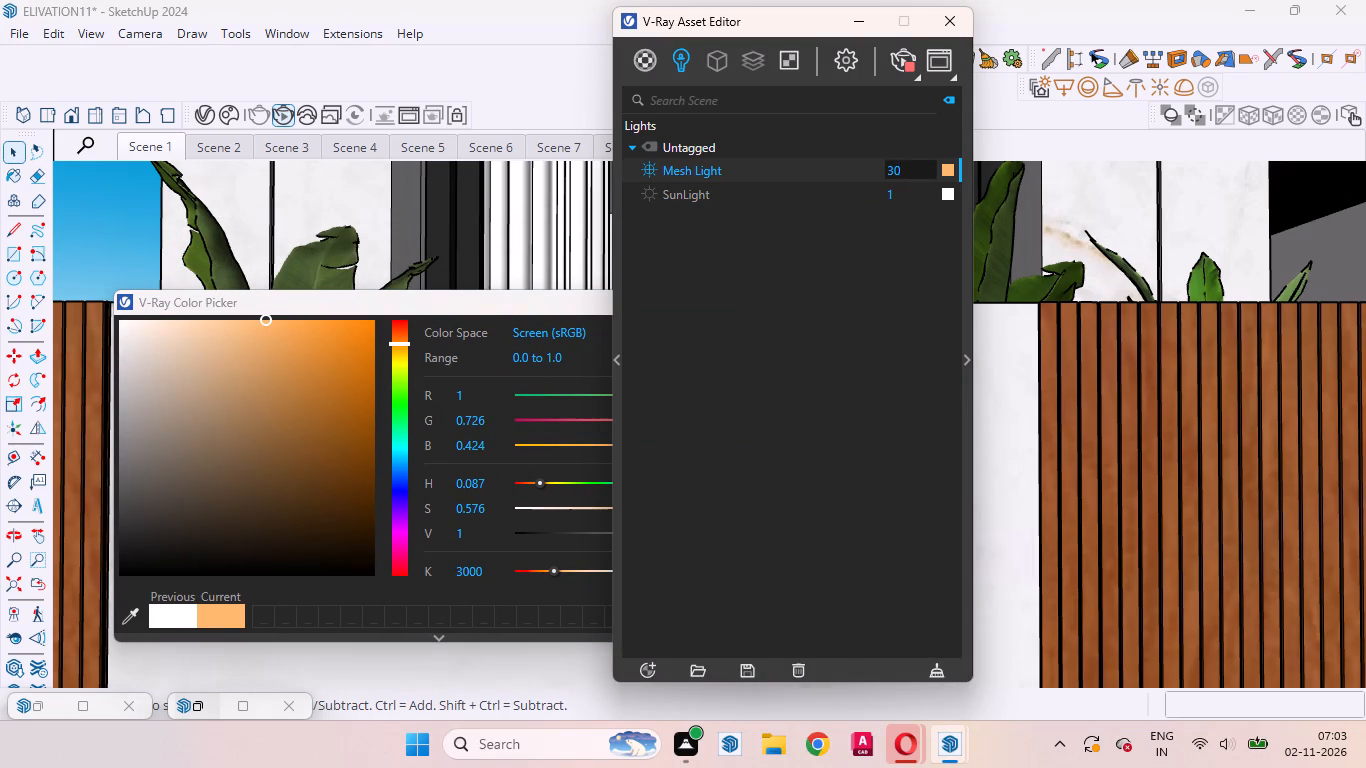
key(BackSpace)
key(BackSpace)
text(60)
key(Return)
Reopen the frame buffer and examine the glow around the "john" lettering at the new light intensity.
click(1081, 670)
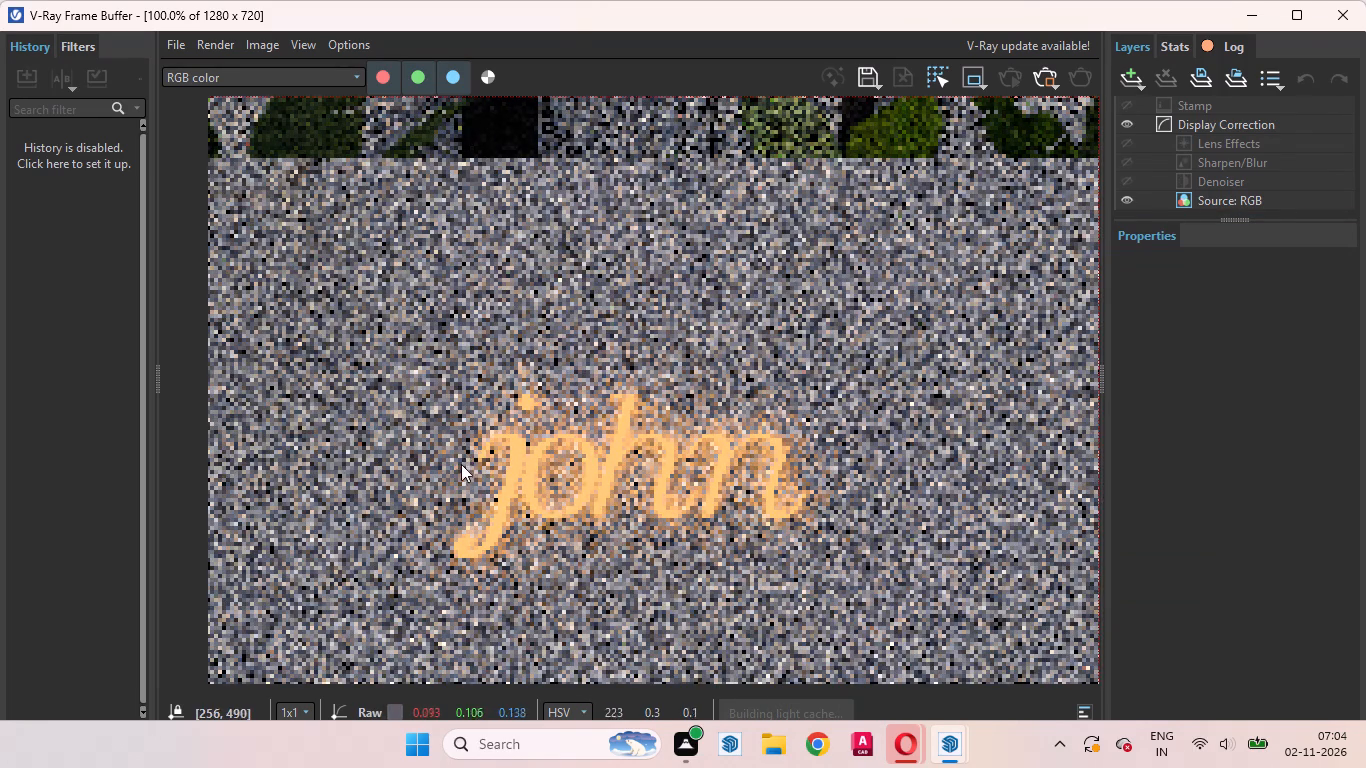
drag(480, 457, 480, 455)
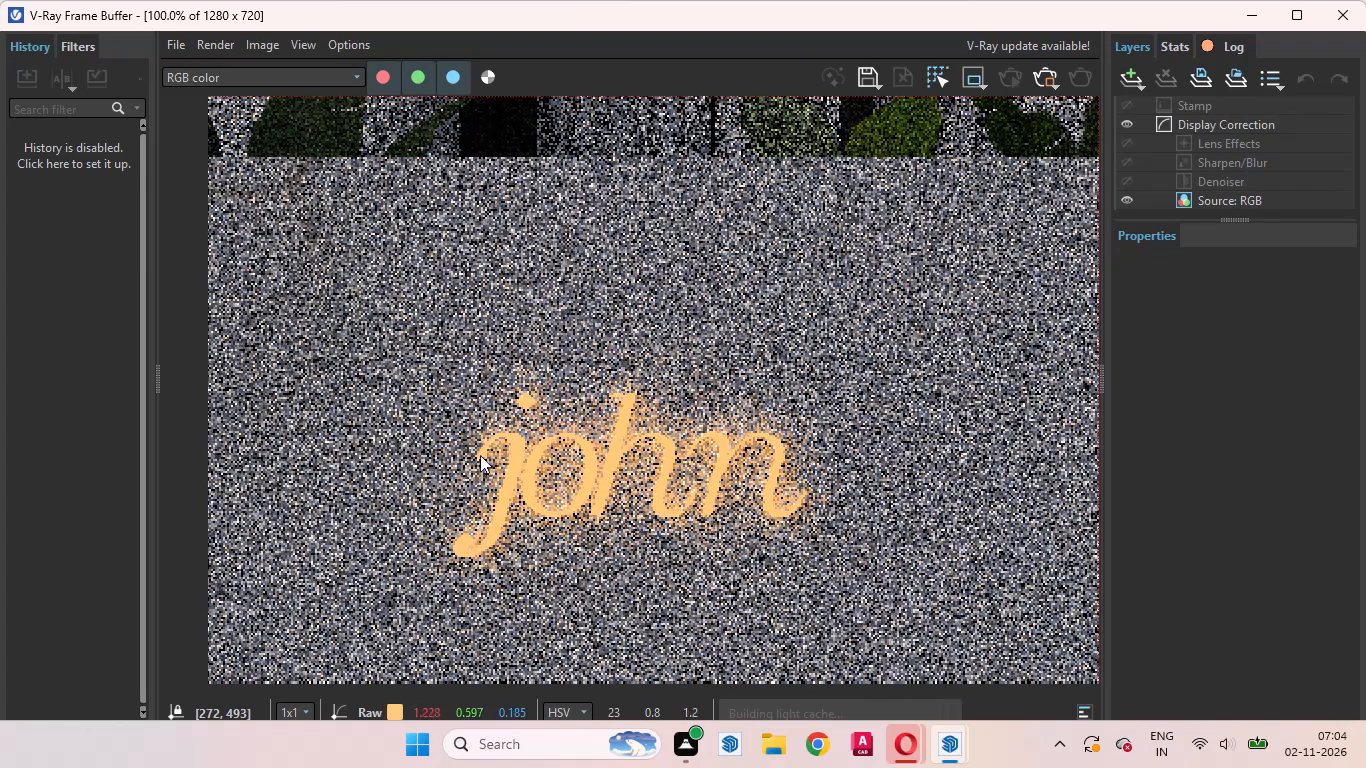
drag(480, 455, 458, 501)
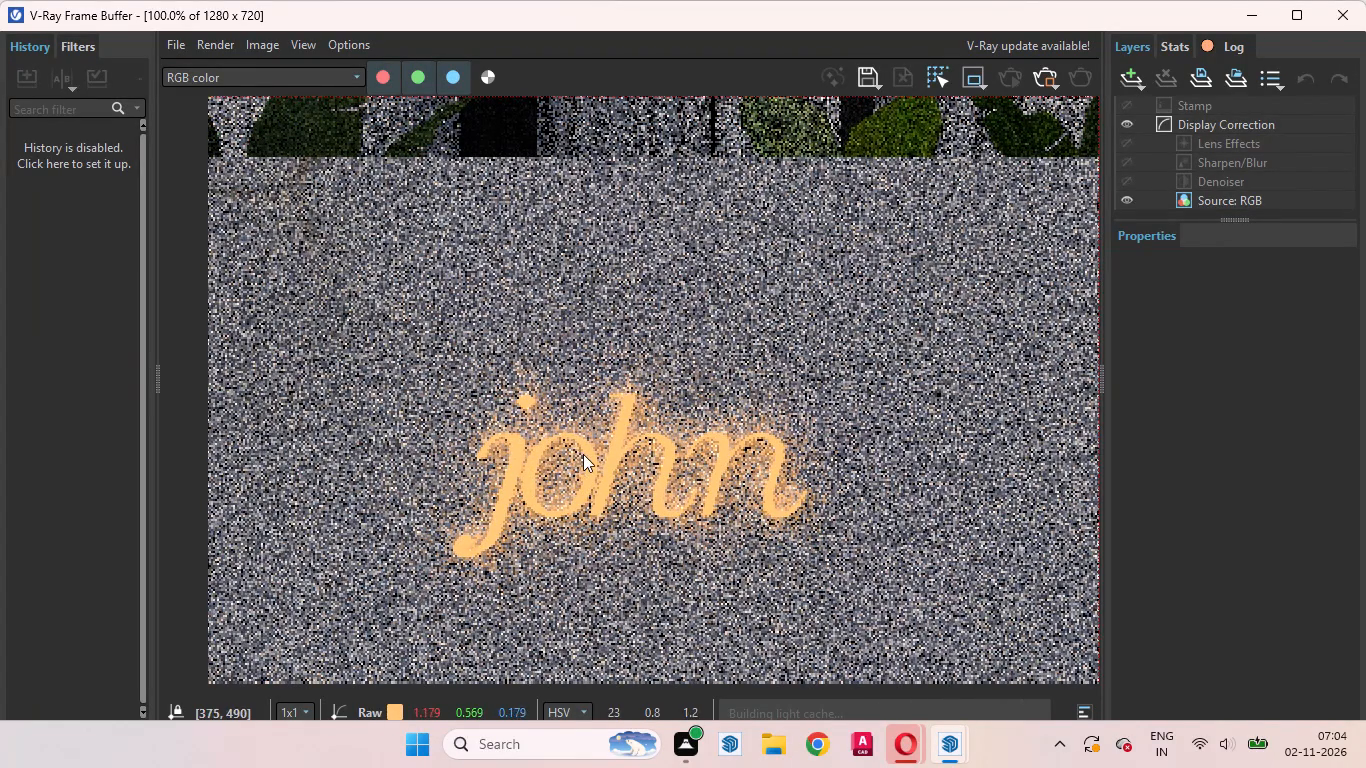
drag(576, 448, 589, 478)
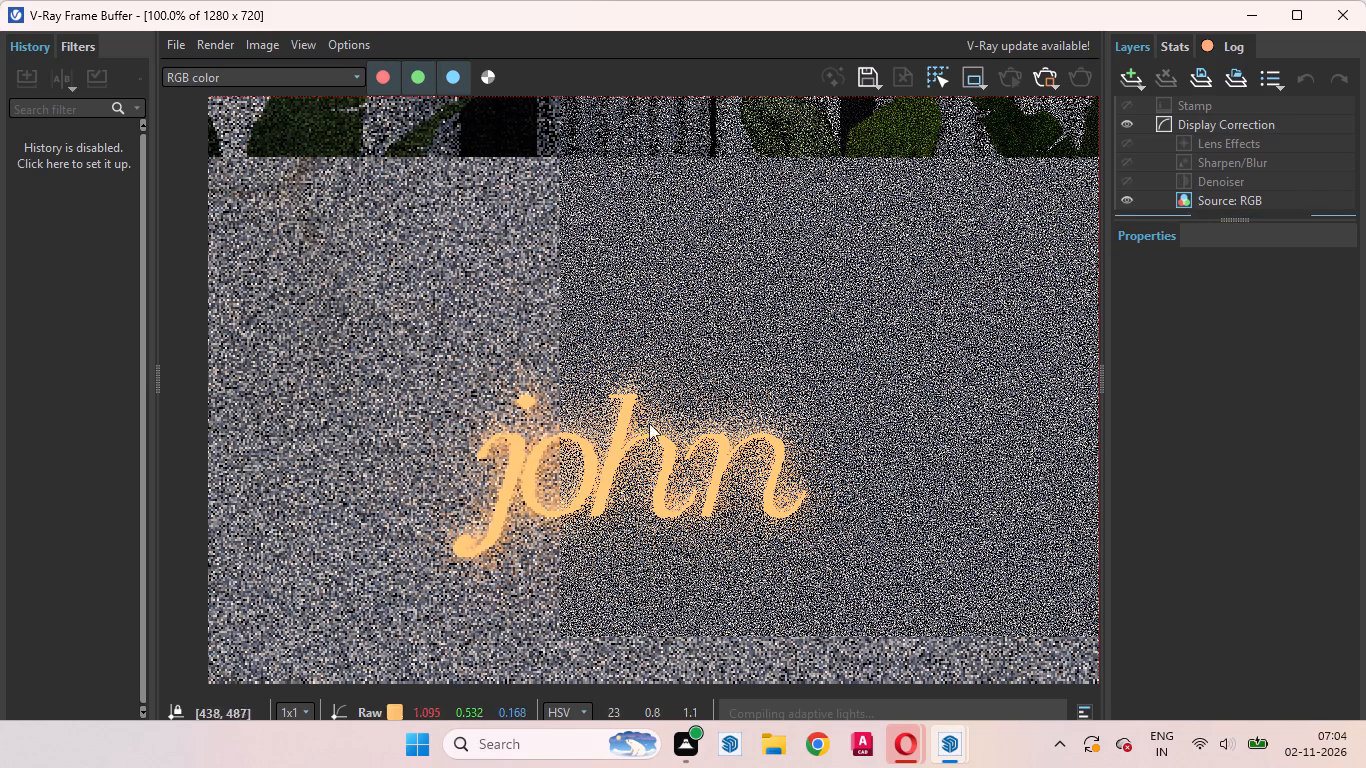
drag(562, 353, 466, 394)
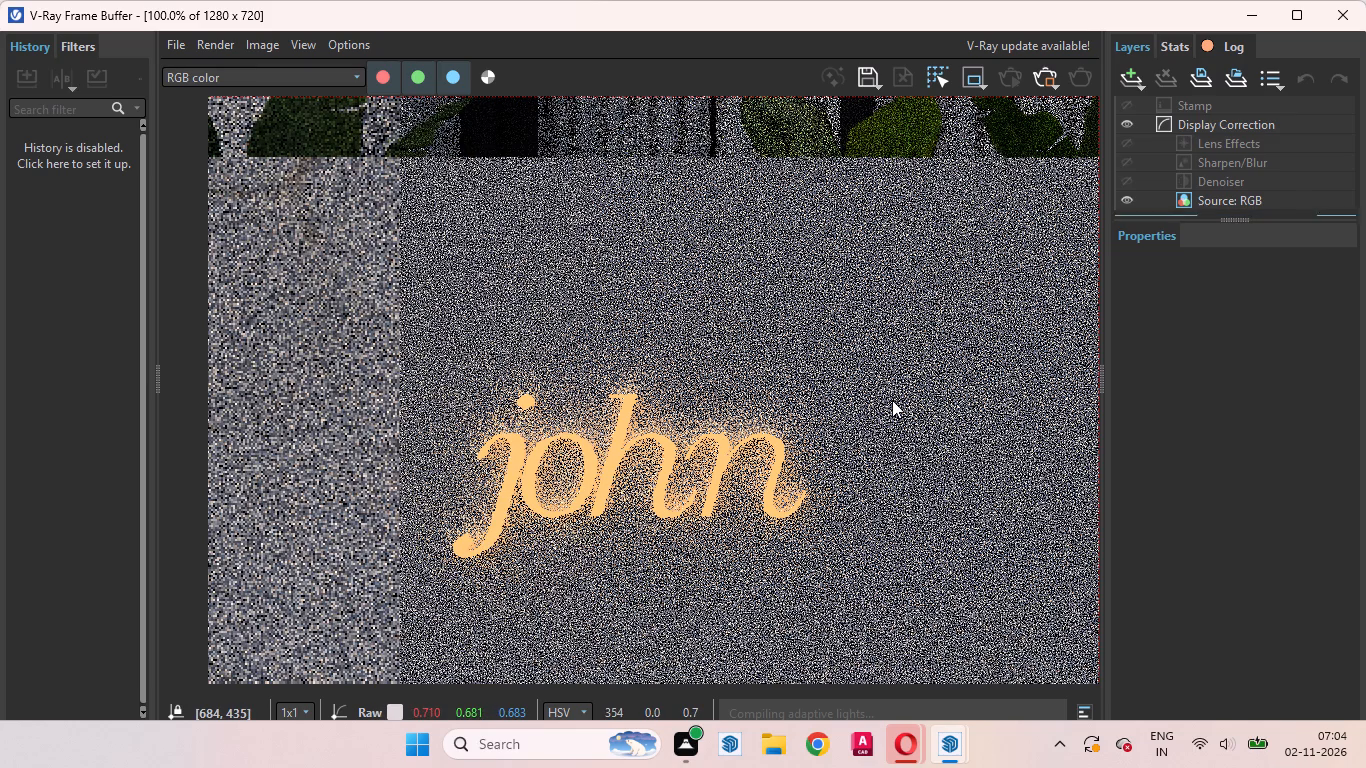
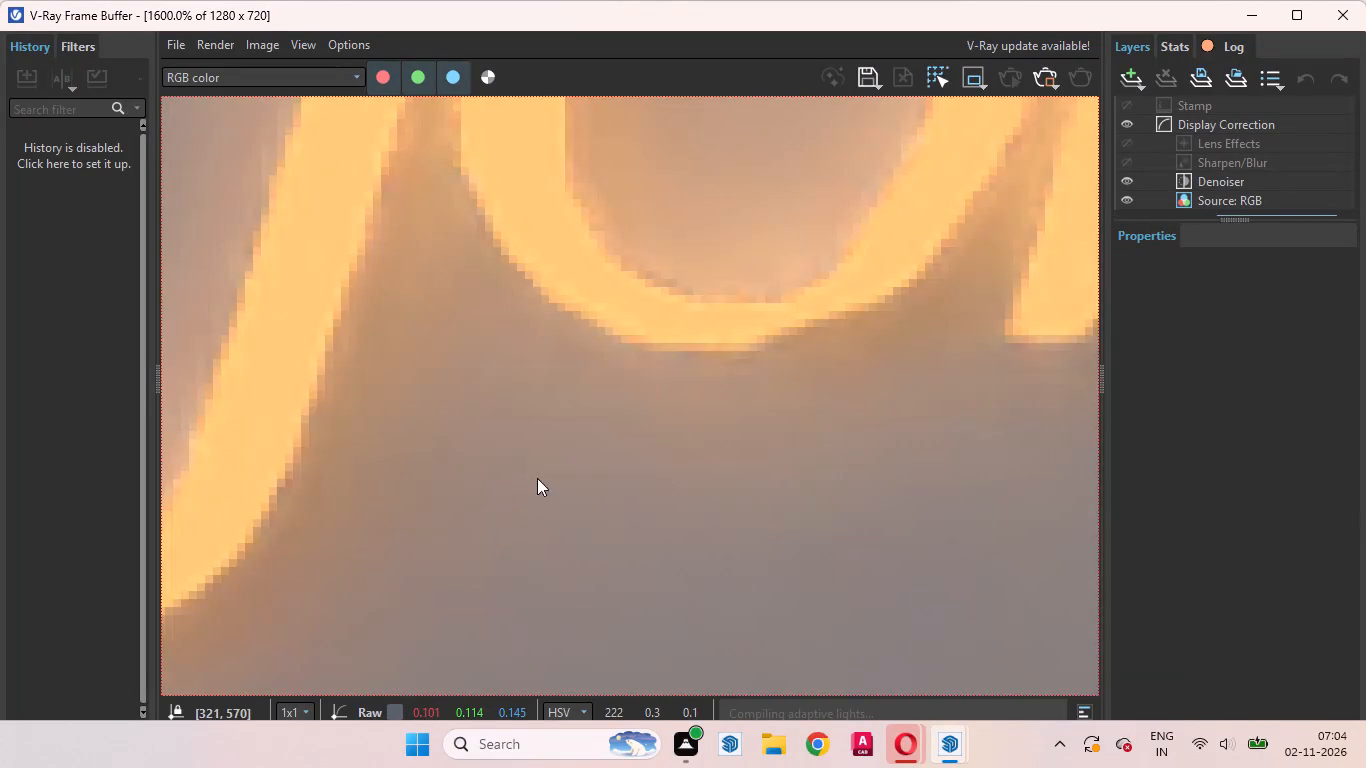
Examine the glow around the "john" lettering in the render, both up close and with the whole image in view.
scroll(595, 494, down, 2)
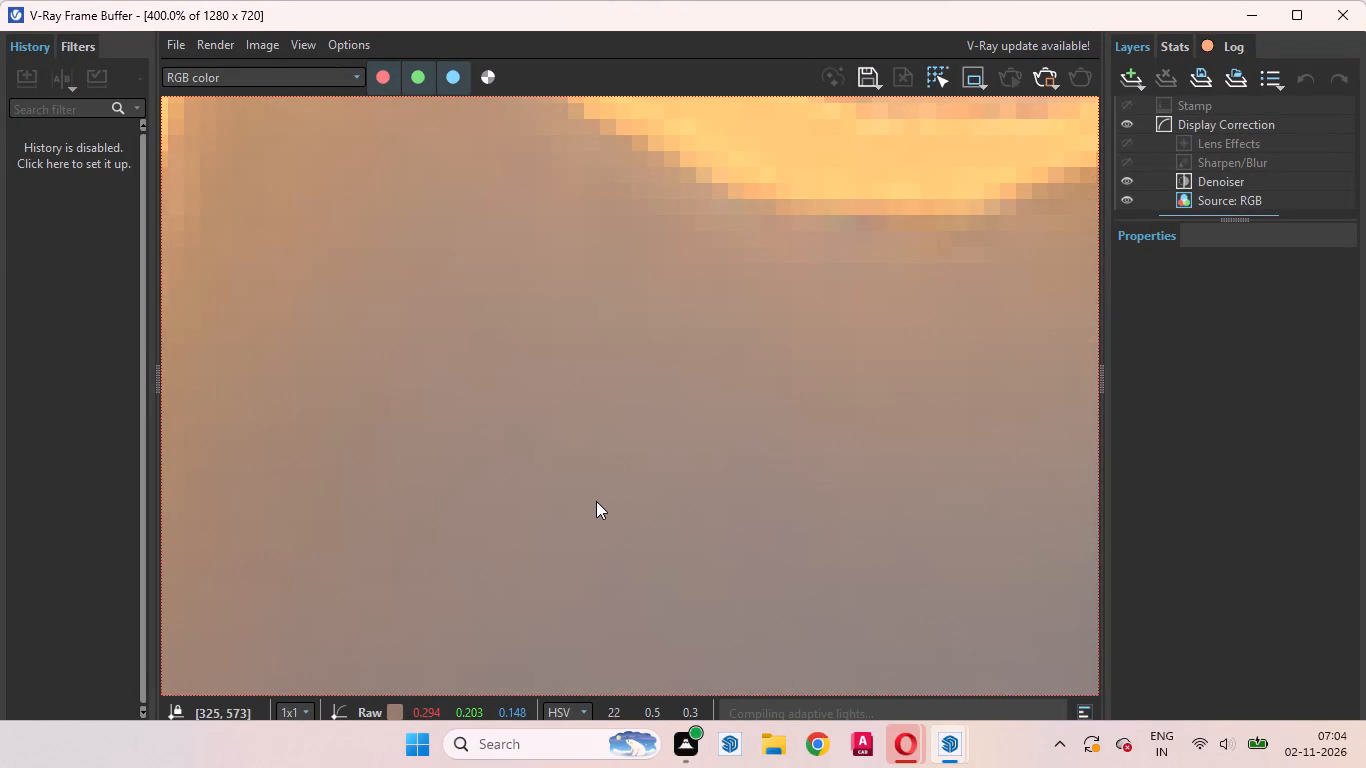
scroll(579, 543, down, 3)
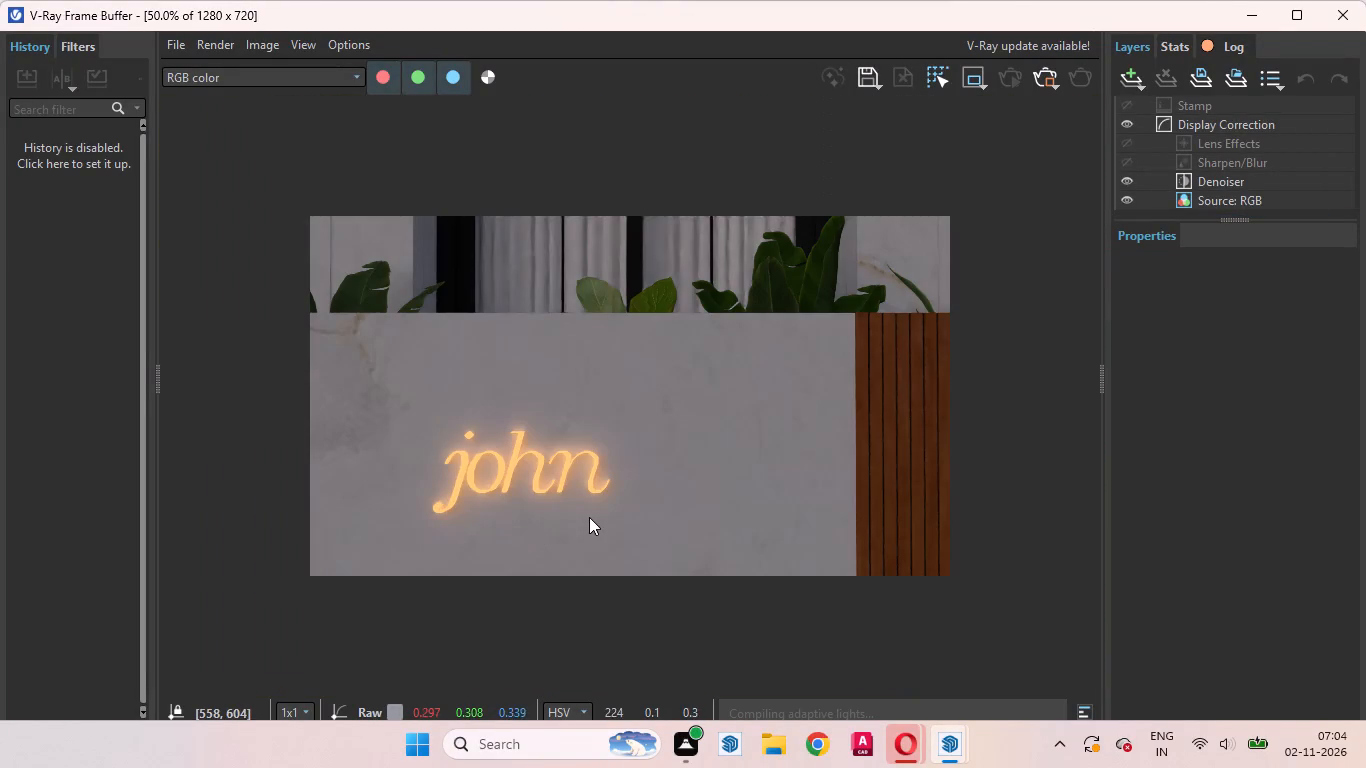
scroll(589, 517, up, 1)
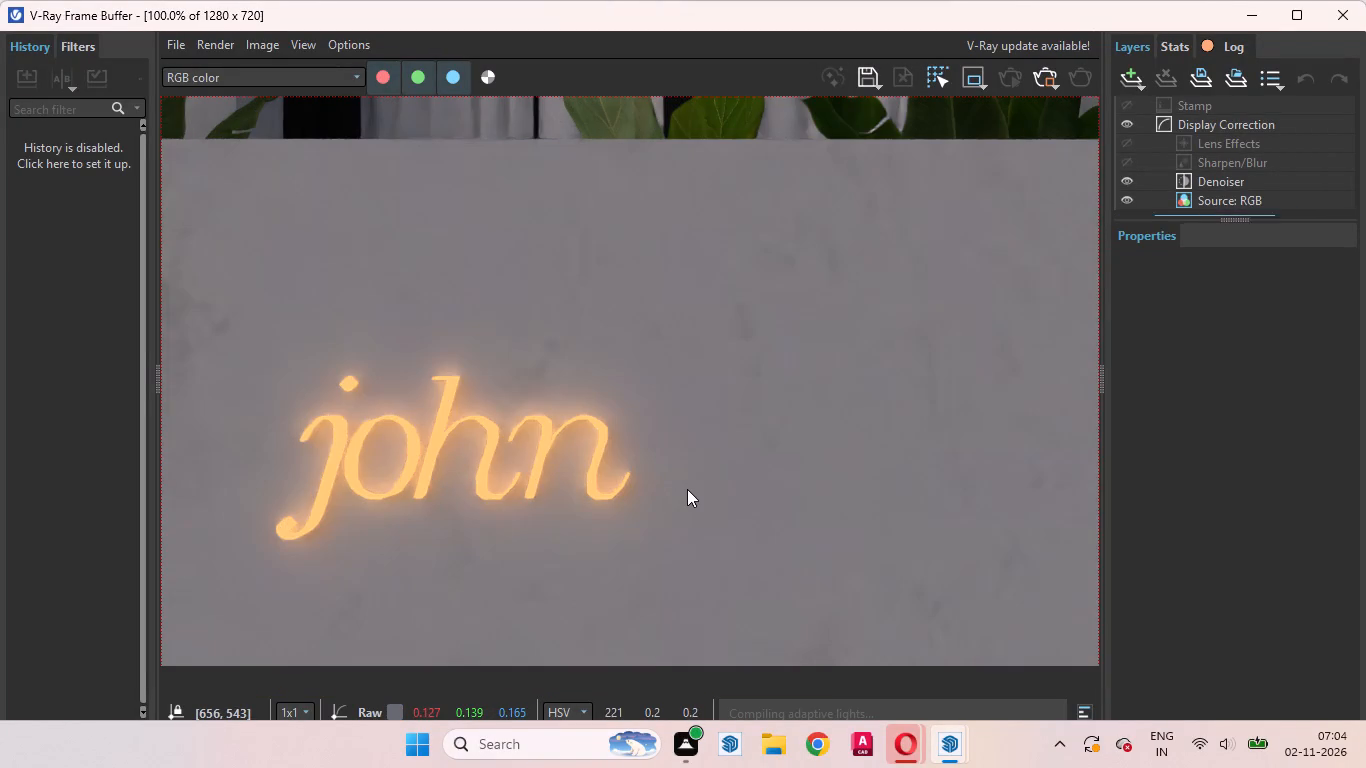
scroll(688, 489, up, 1)
scroll(867, 481, down, 2)
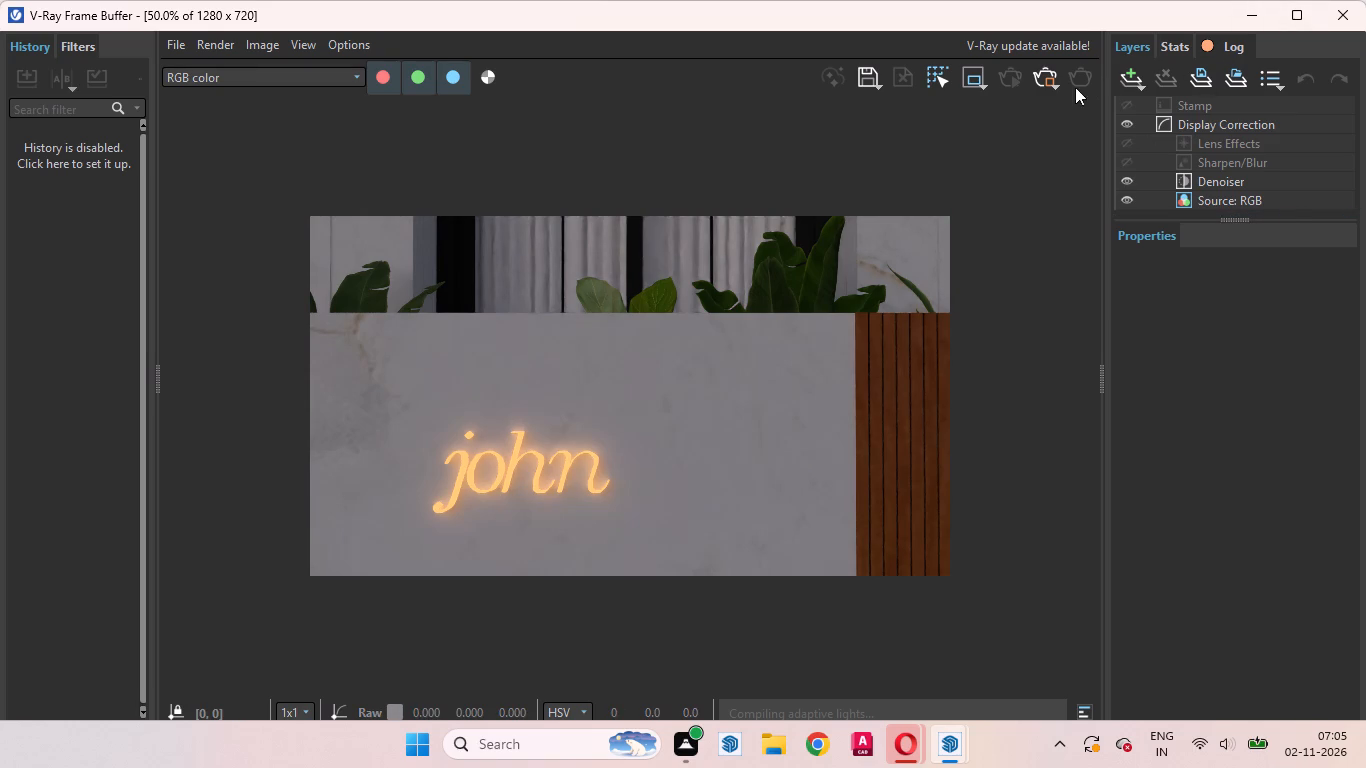
Stop the interactive render and close the V-Ray Frame Buffer and the Asset Editor.
click(1050, 83)
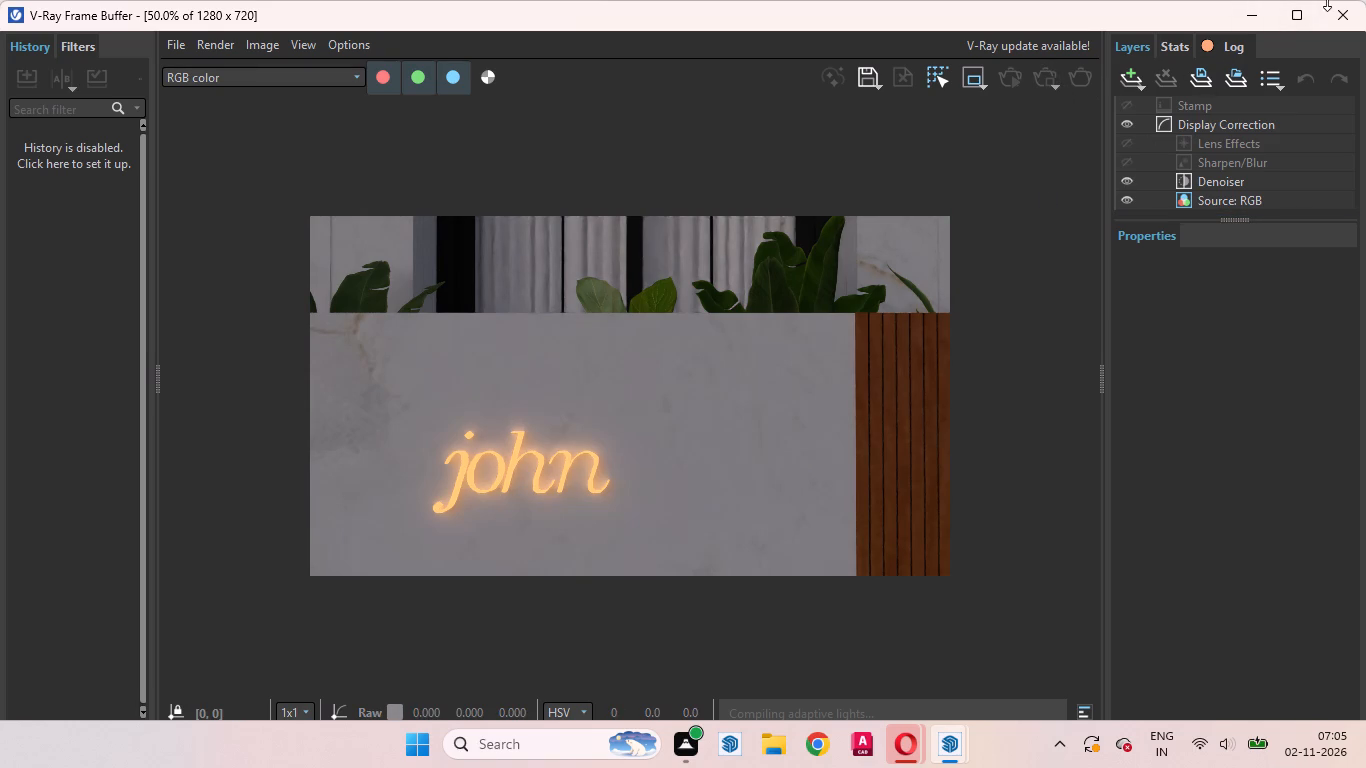
click(1340, 10)
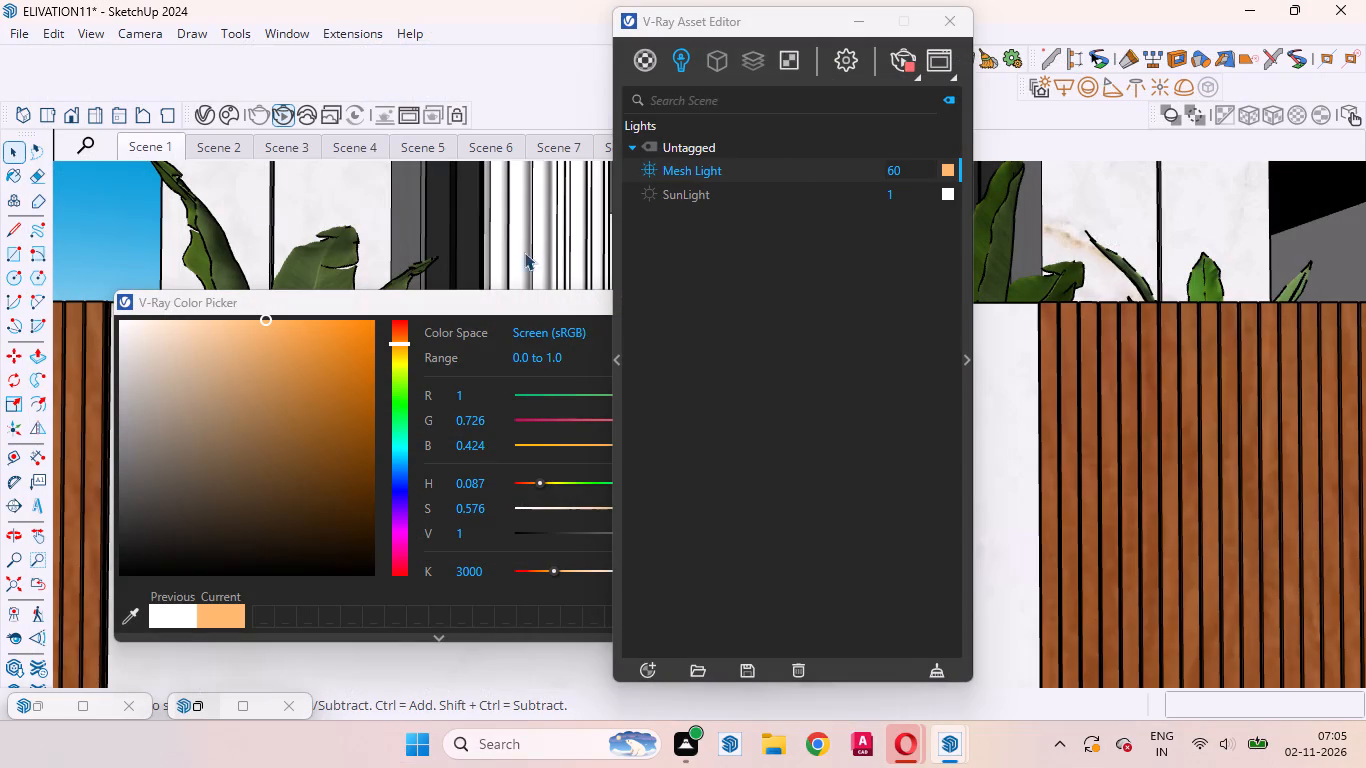
click(938, 27)
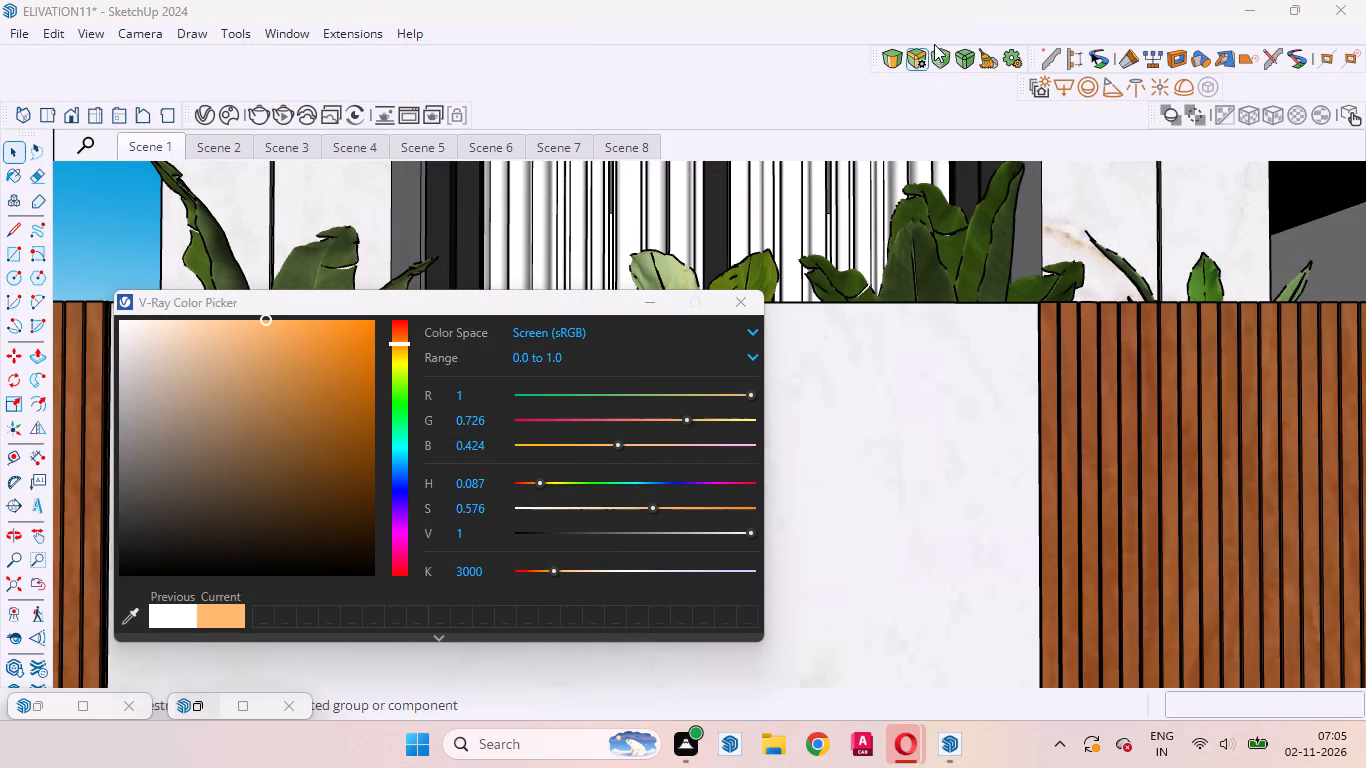
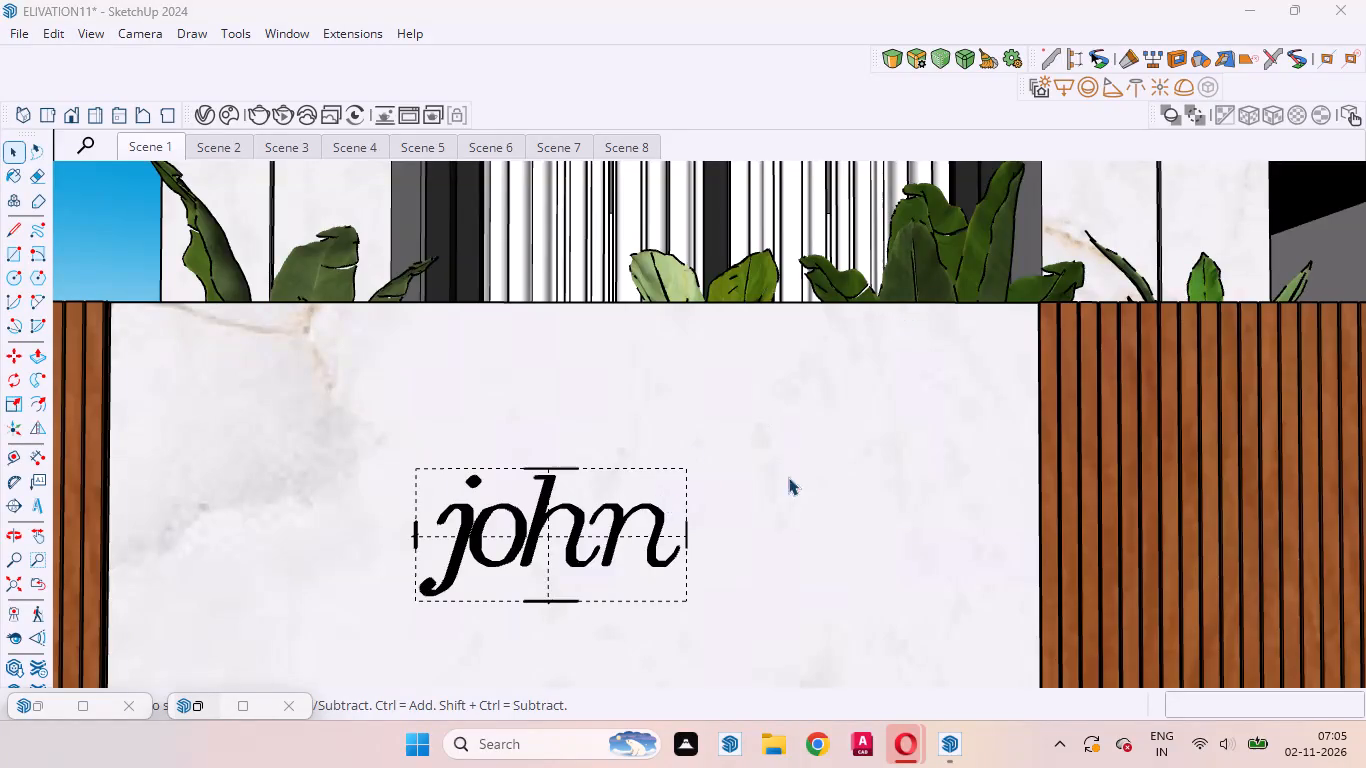
Delete the vertical dividing line on the white upper wall facing the roof terrace of the first house, at the origin end of the row.
scroll(917, 520, down, 16)
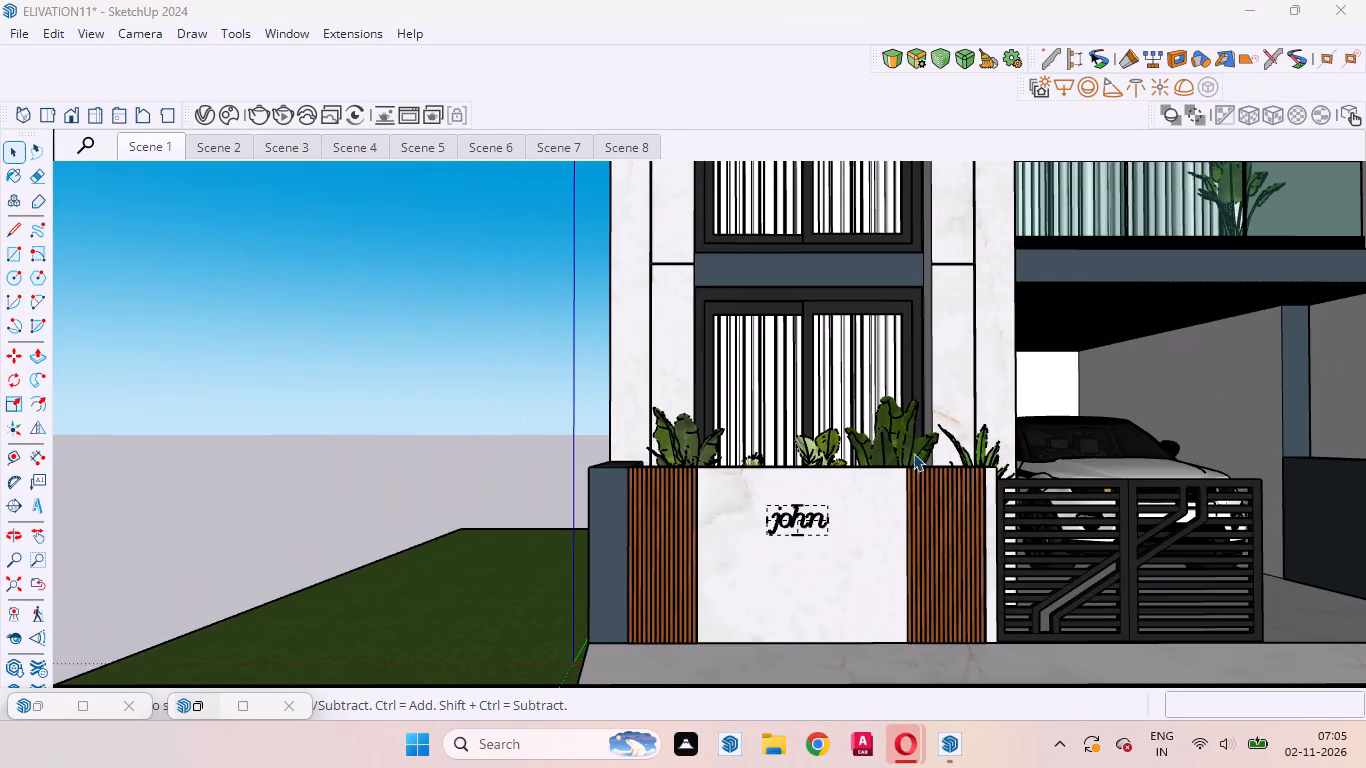
middle_drag(992, 409, 874, 674)
scroll(961, 430, down, 17)
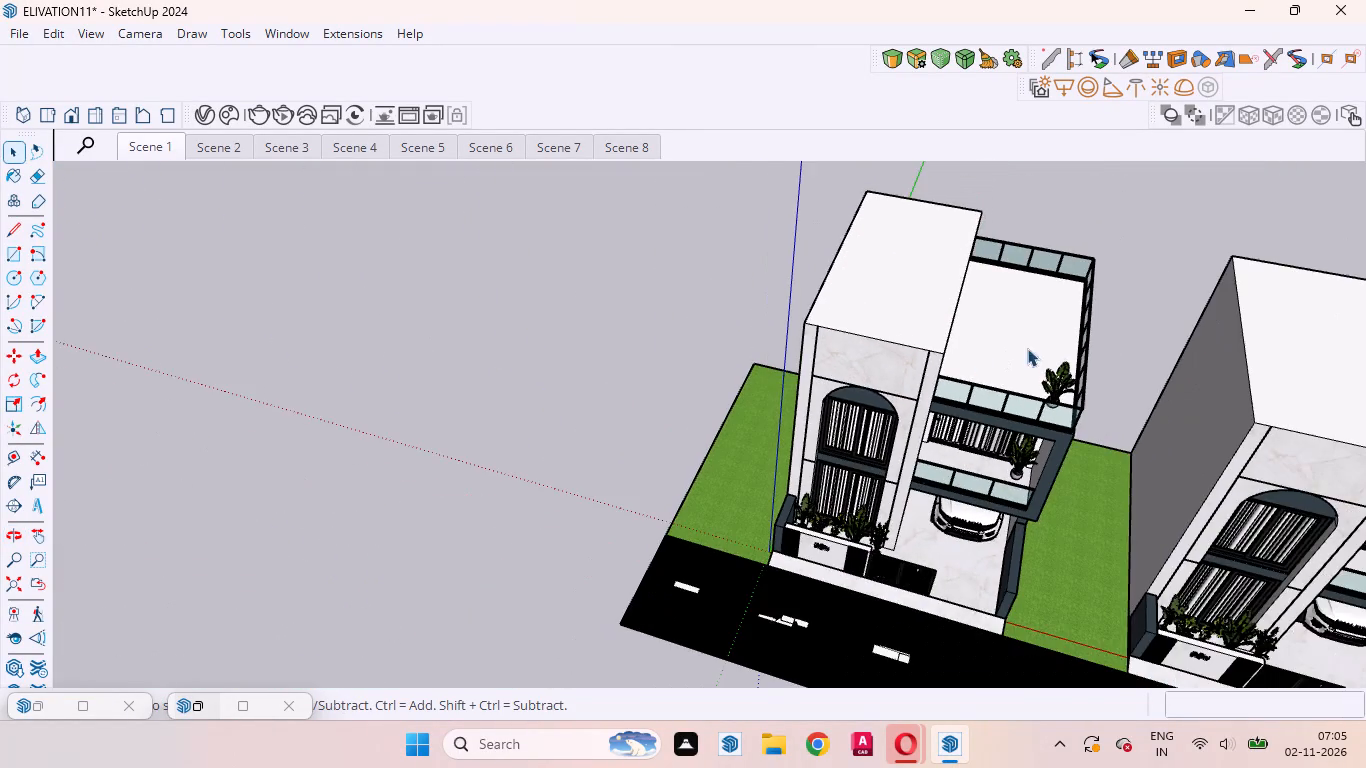
middle_drag(1027, 348, 740, 447)
scroll(740, 447, down, 1)
scroll(767, 538, up, 11)
scroll(1234, 485, up, 3)
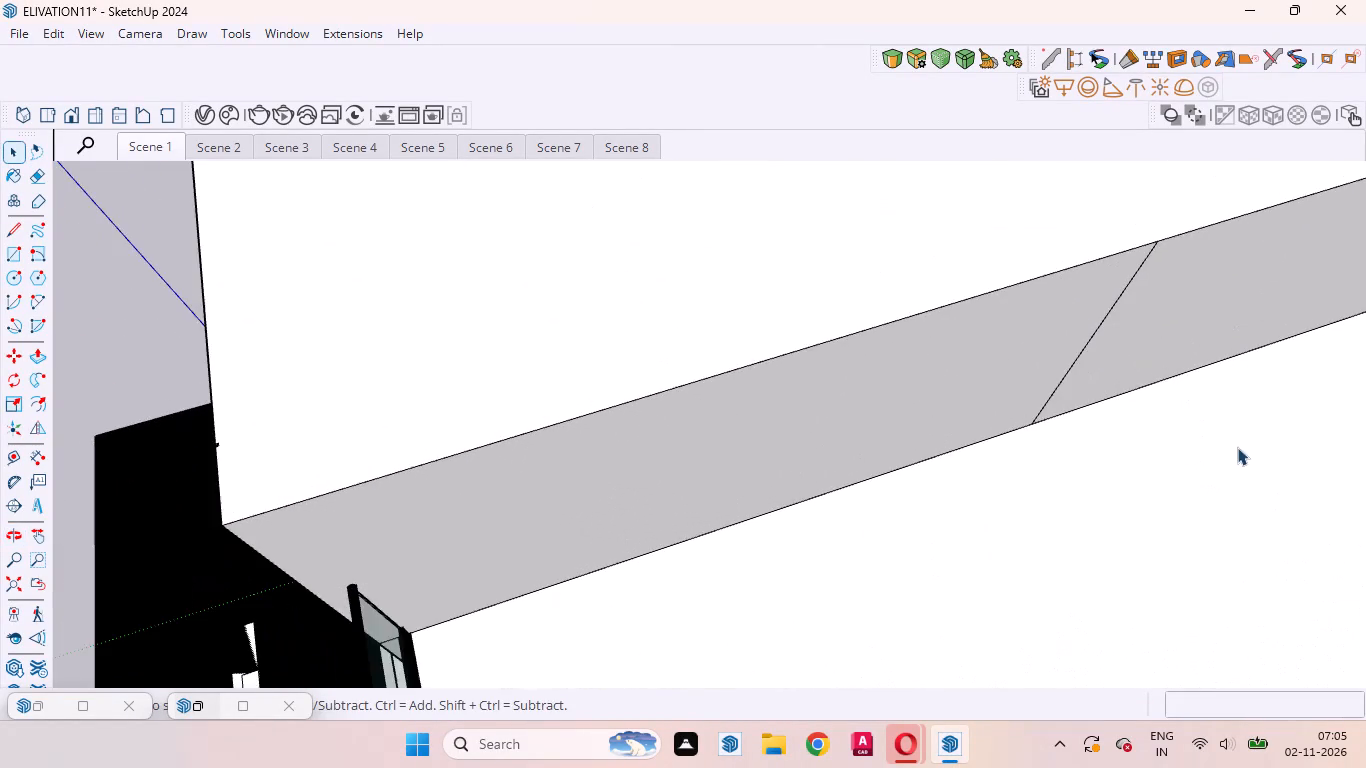
scroll(1237, 447, up, 3)
middle_drag(1199, 444, 1110, 313)
scroll(1077, 309, up, 3)
click(1045, 309)
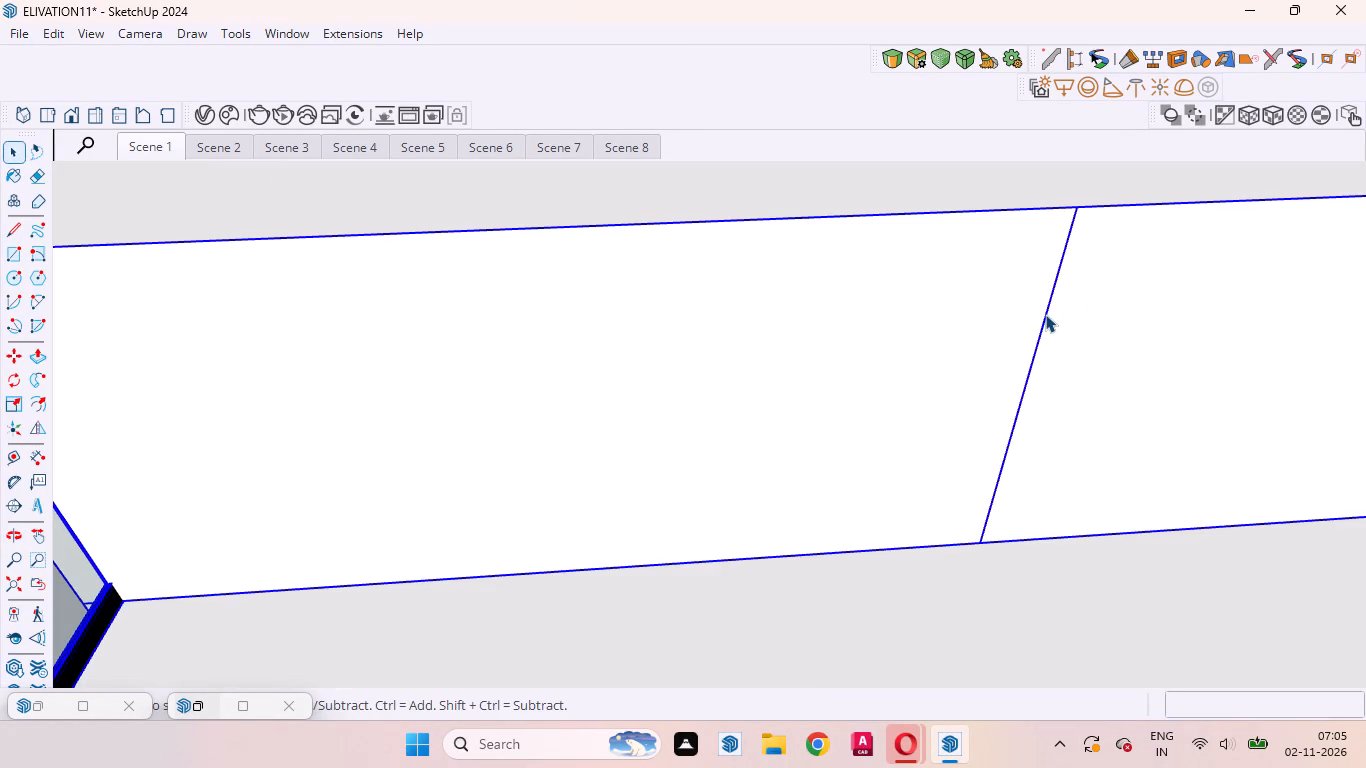
double_click(1045, 314)
click(1047, 317)
click(1047, 314)
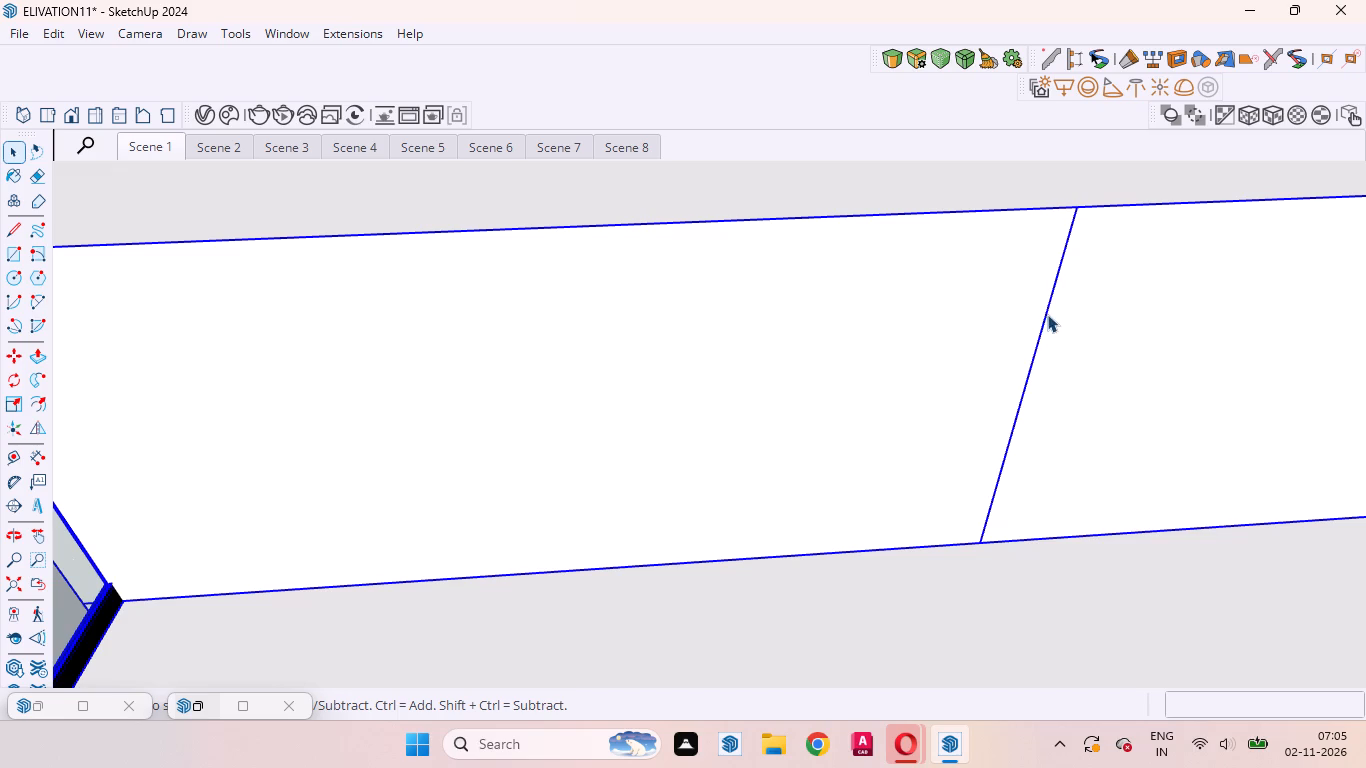
click(1045, 320)
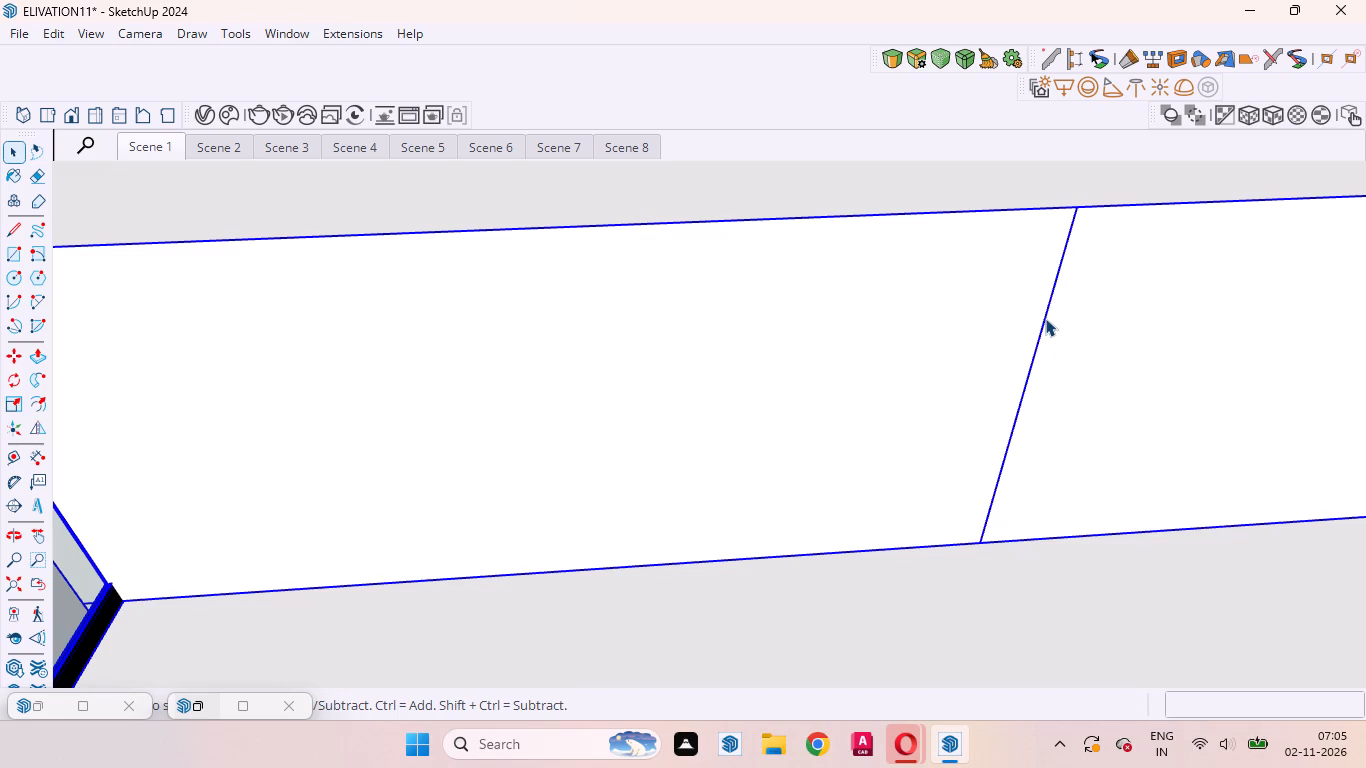
triple_click(1045, 318)
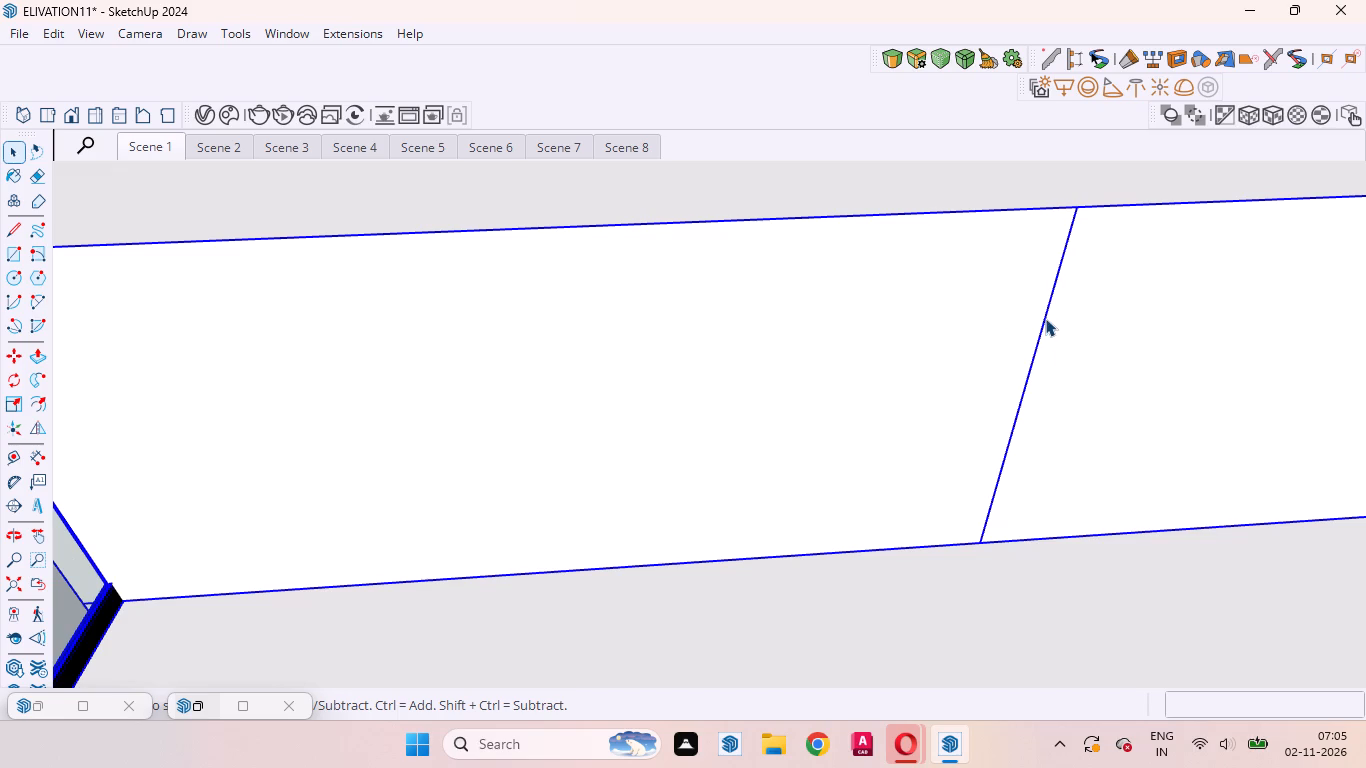
double_click(1045, 318)
click(1174, 313)
middle_drag(1105, 374, 1055, 226)
scroll(1025, 347, up, 4)
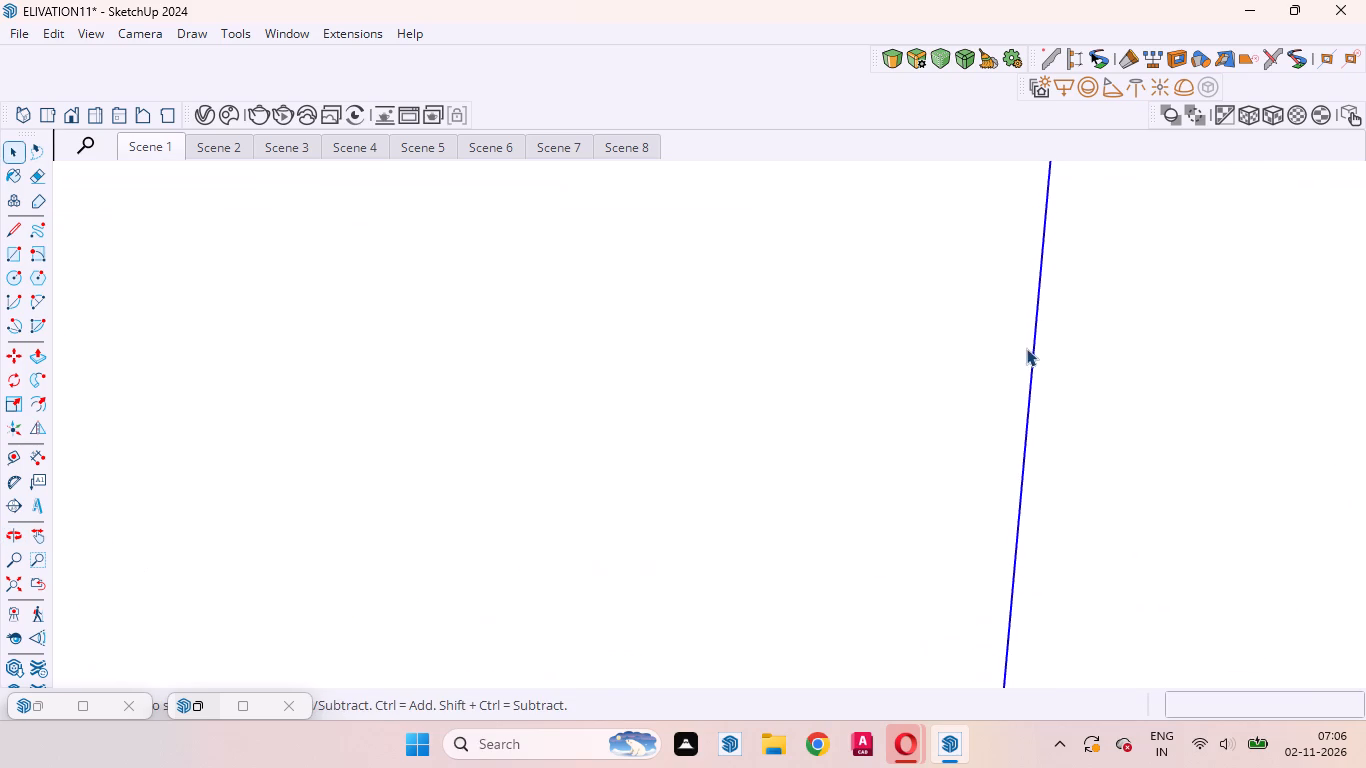
triple_click(1032, 349)
double_click(1033, 350)
click(1033, 350)
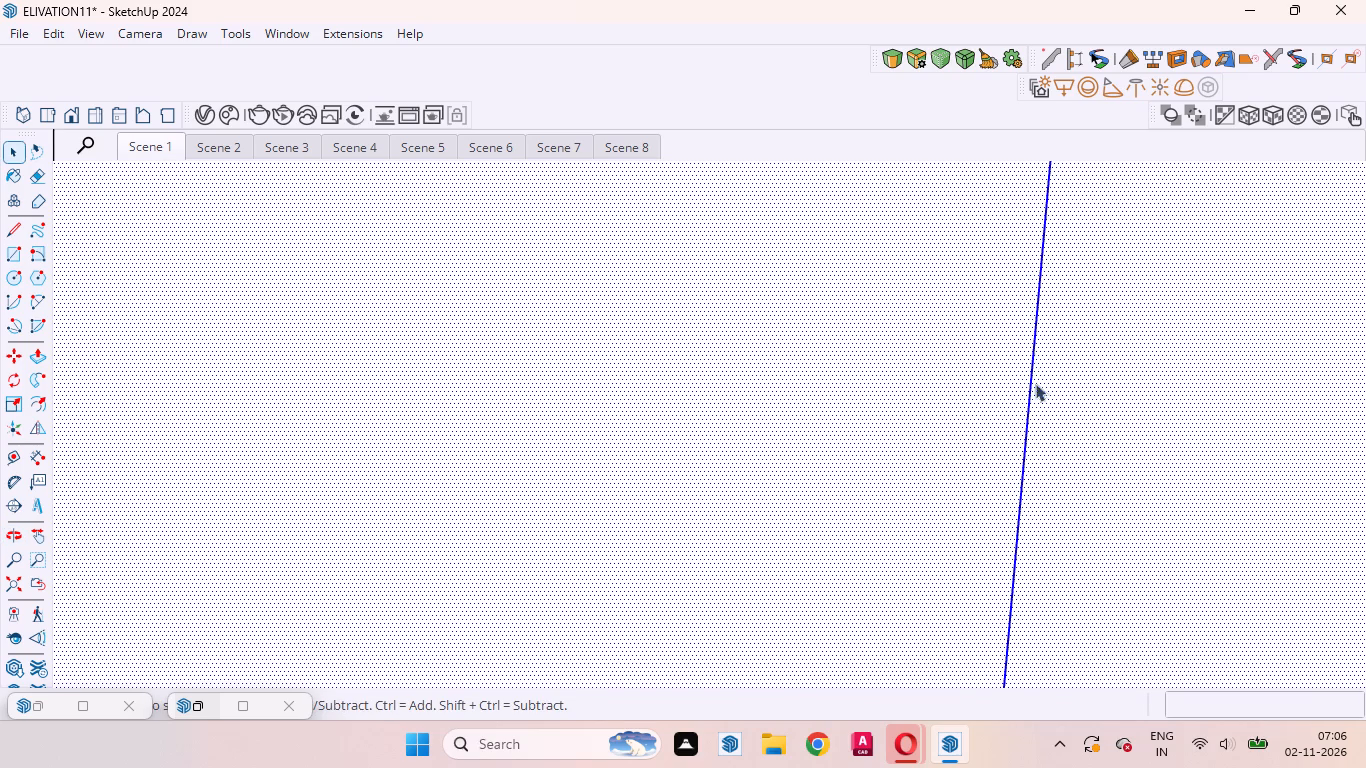
scroll(1002, 474, down, 10)
click(1101, 468)
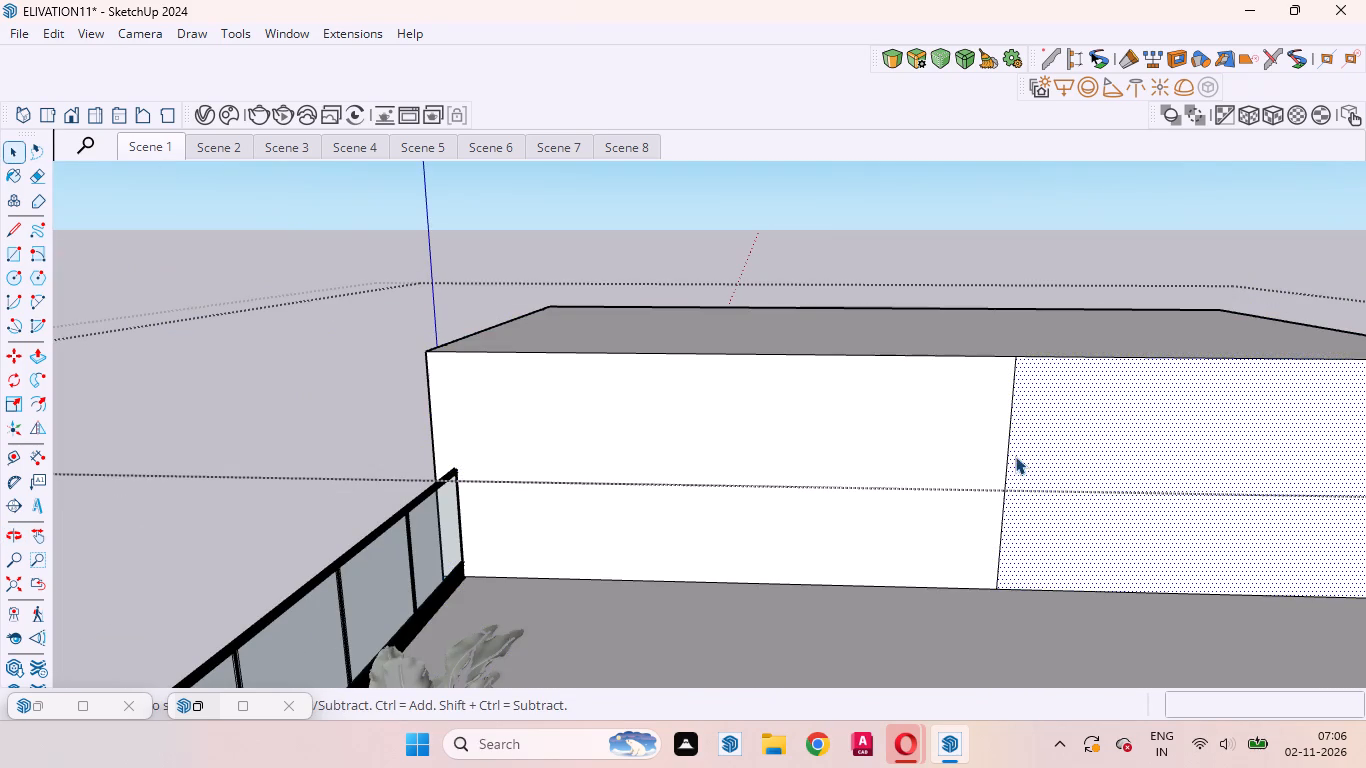
click(1011, 451)
key(Delete)
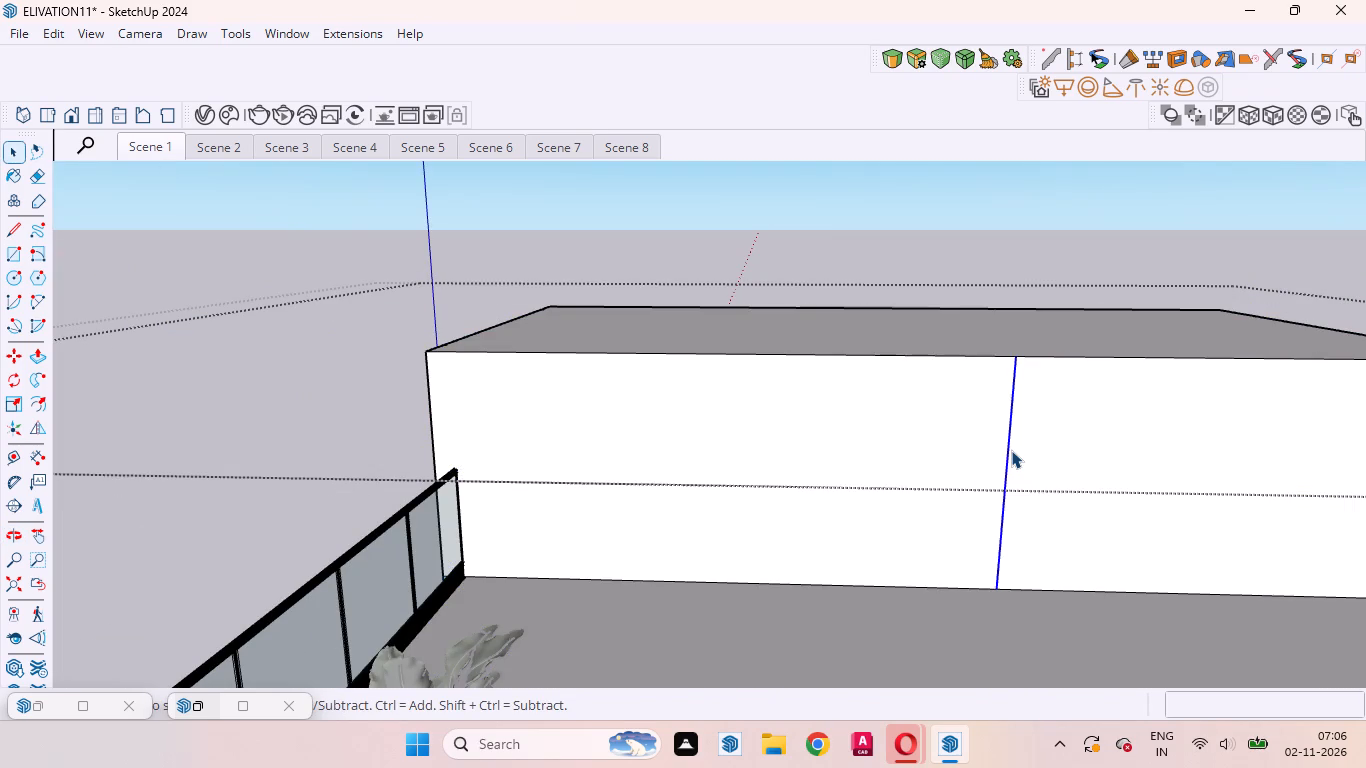
Delete the vertical dividing line on the terrace-facing upper wall of the second house in the row and leave its group.
scroll(1006, 462, down, 16)
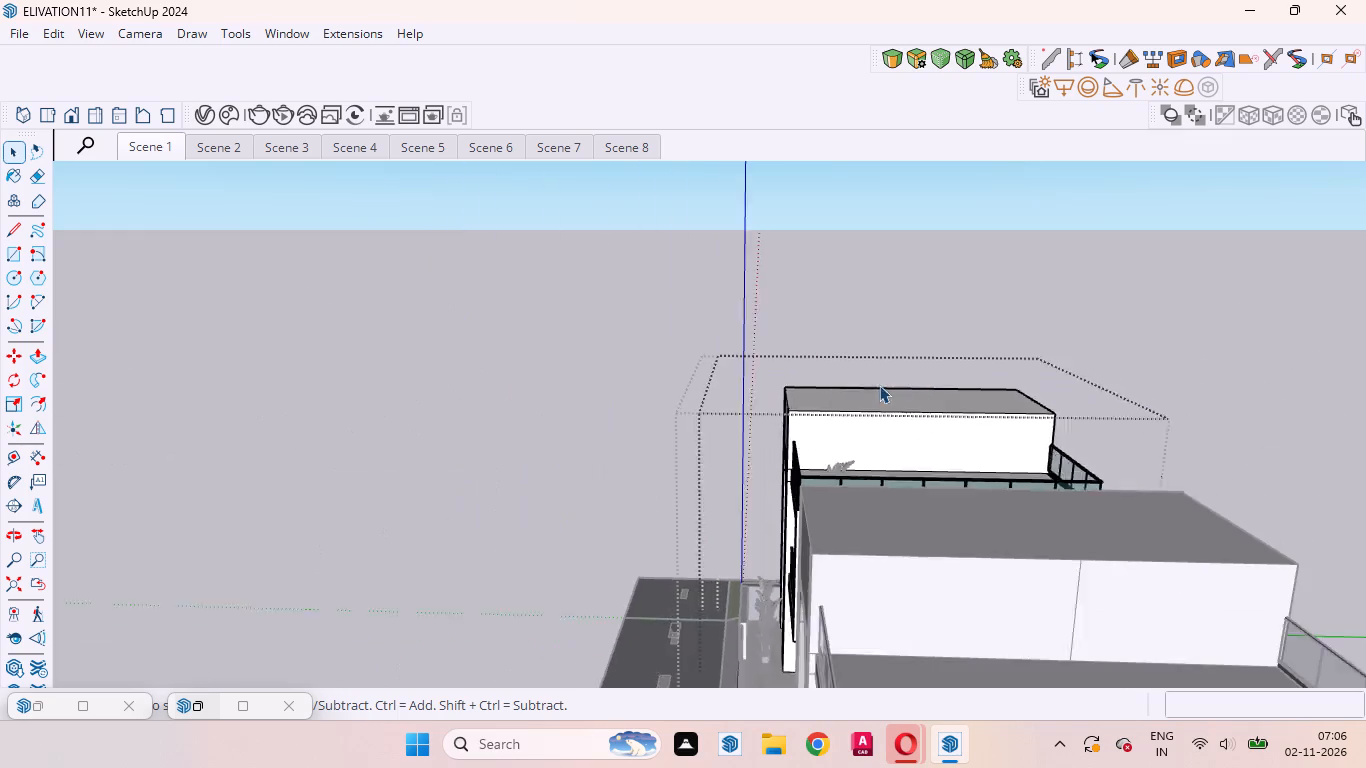
scroll(879, 385, down, 6)
scroll(949, 533, up, 3)
click(1017, 526)
double_click(1009, 526)
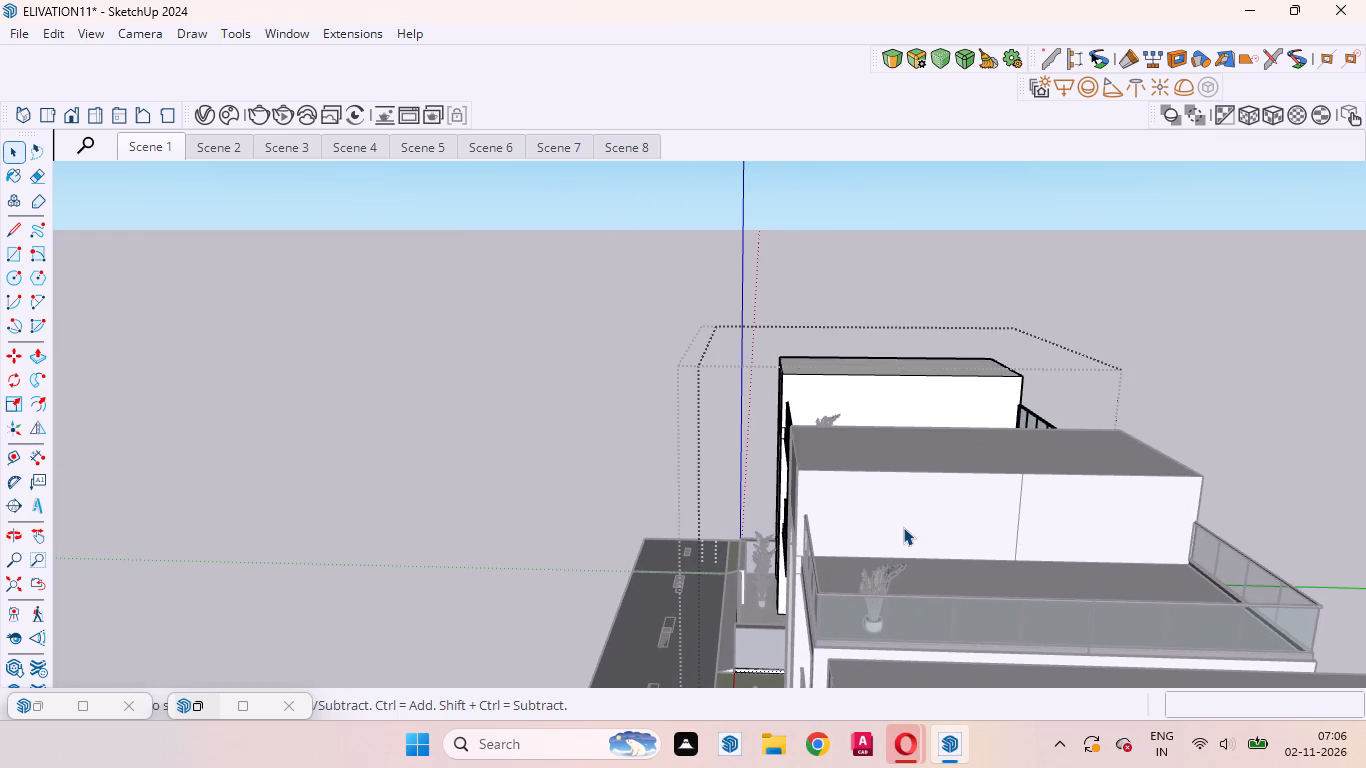
click(903, 527)
click(1348, 476)
click(1224, 464)
click(1235, 447)
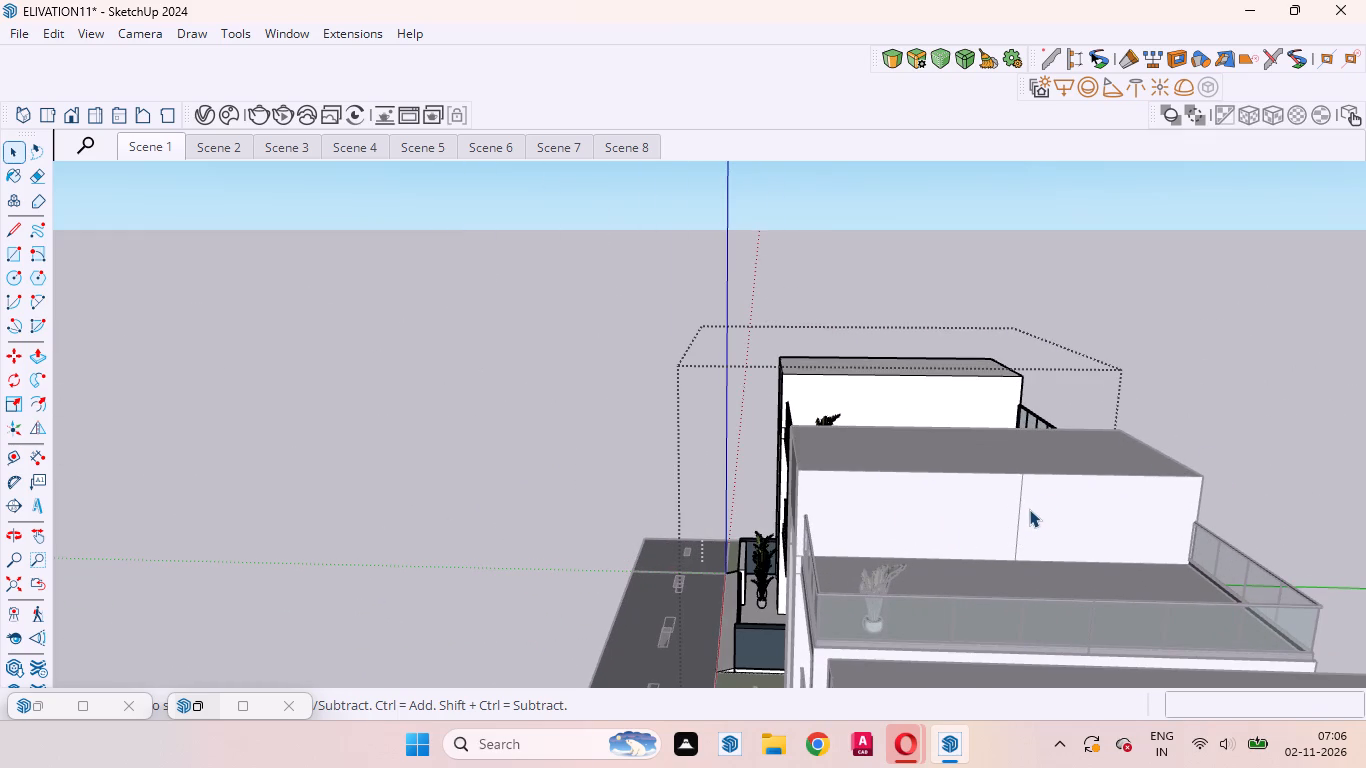
click(1028, 510)
click(1014, 512)
double_click(1014, 513)
double_click(1230, 457)
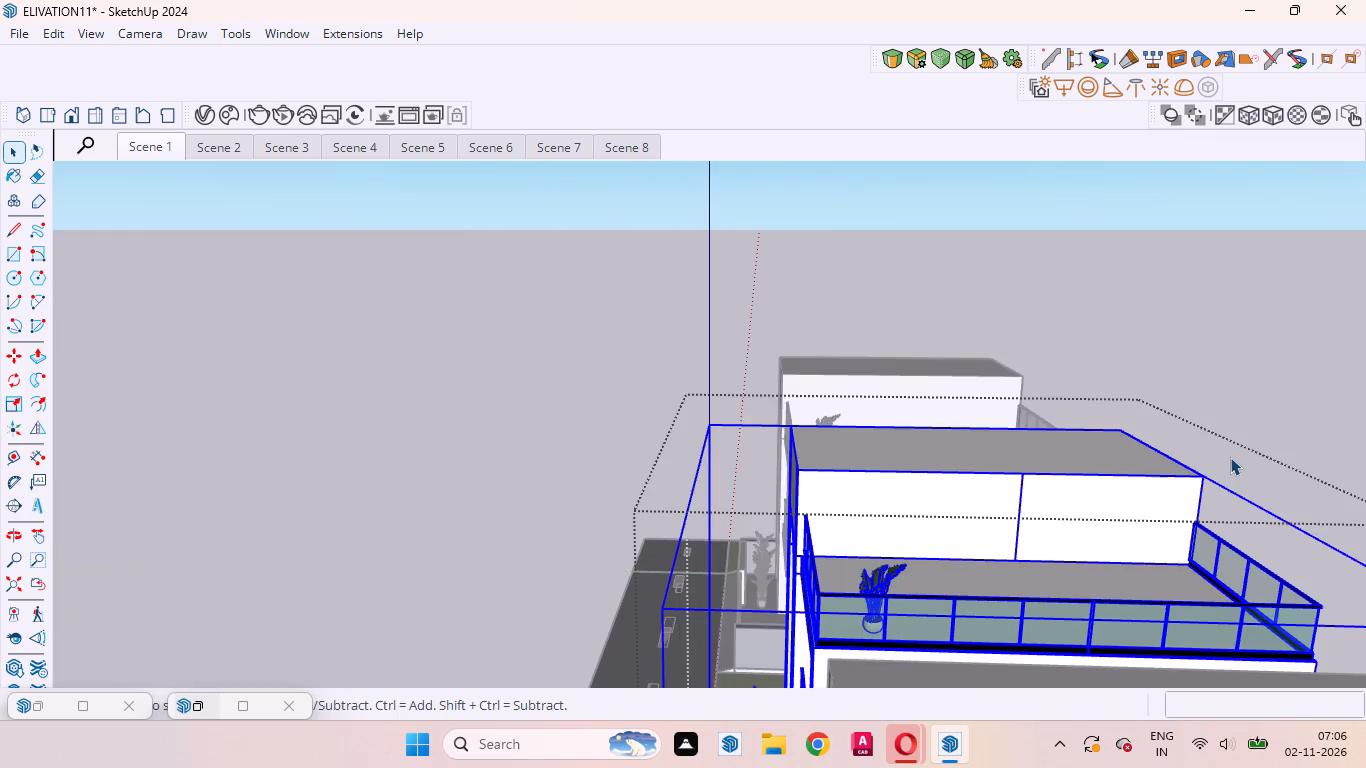
click(1019, 503)
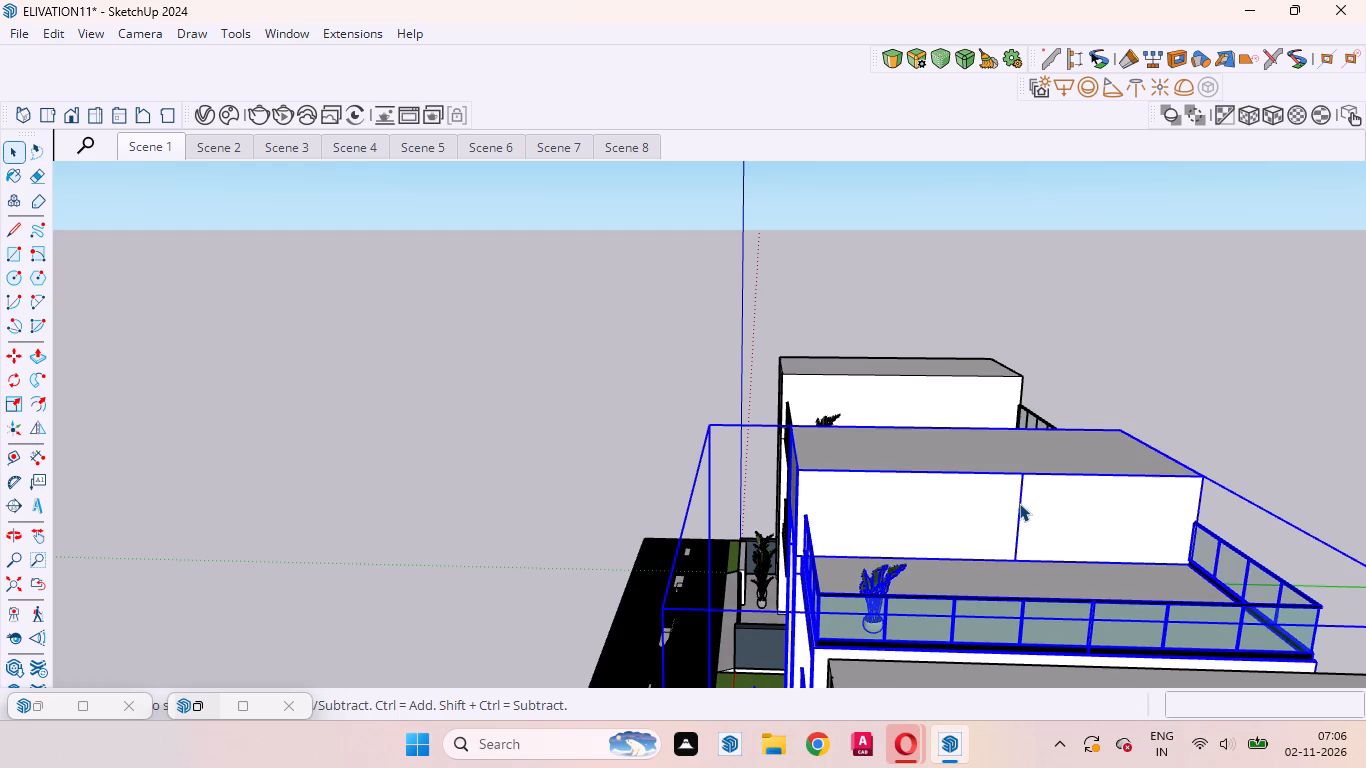
double_click(1019, 503)
click(1020, 504)
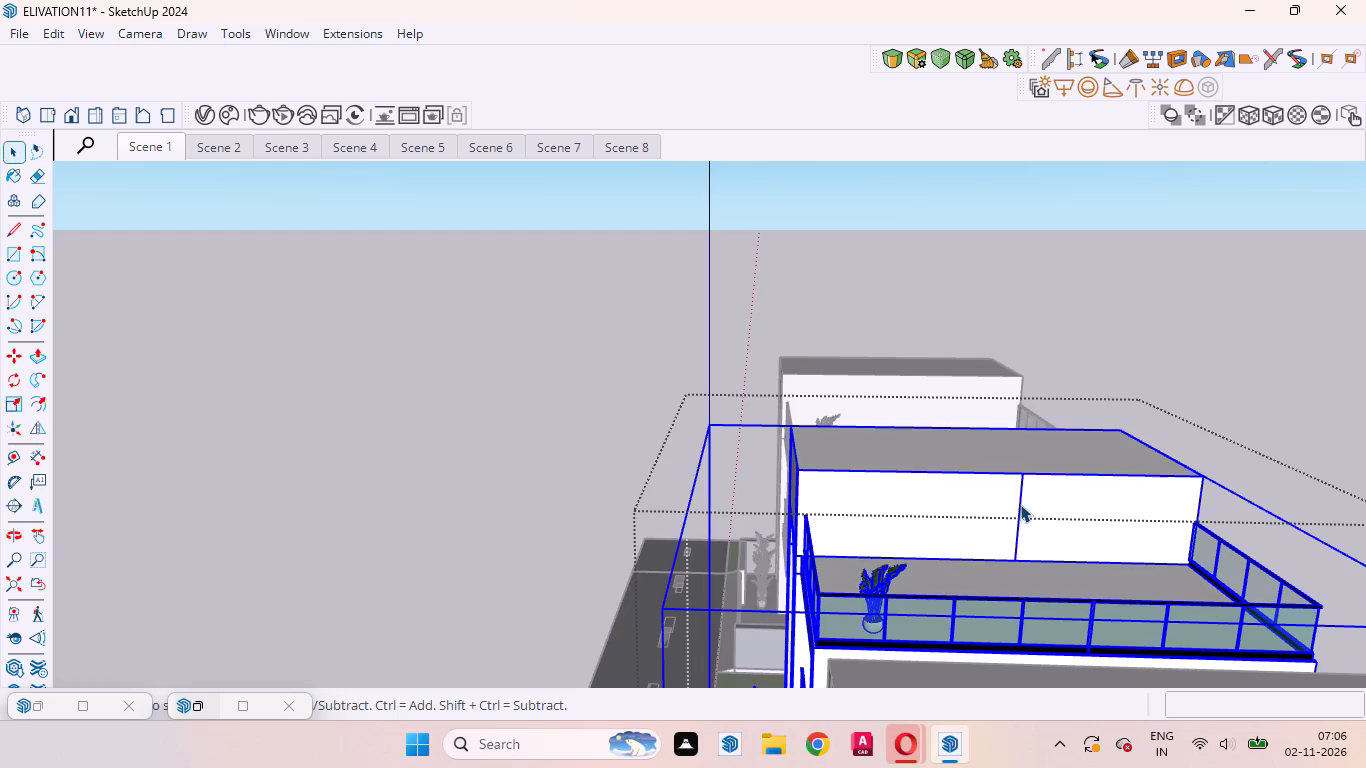
click(1020, 504)
click(1020, 504)
click(1020, 504)
click(1020, 504)
click(1108, 514)
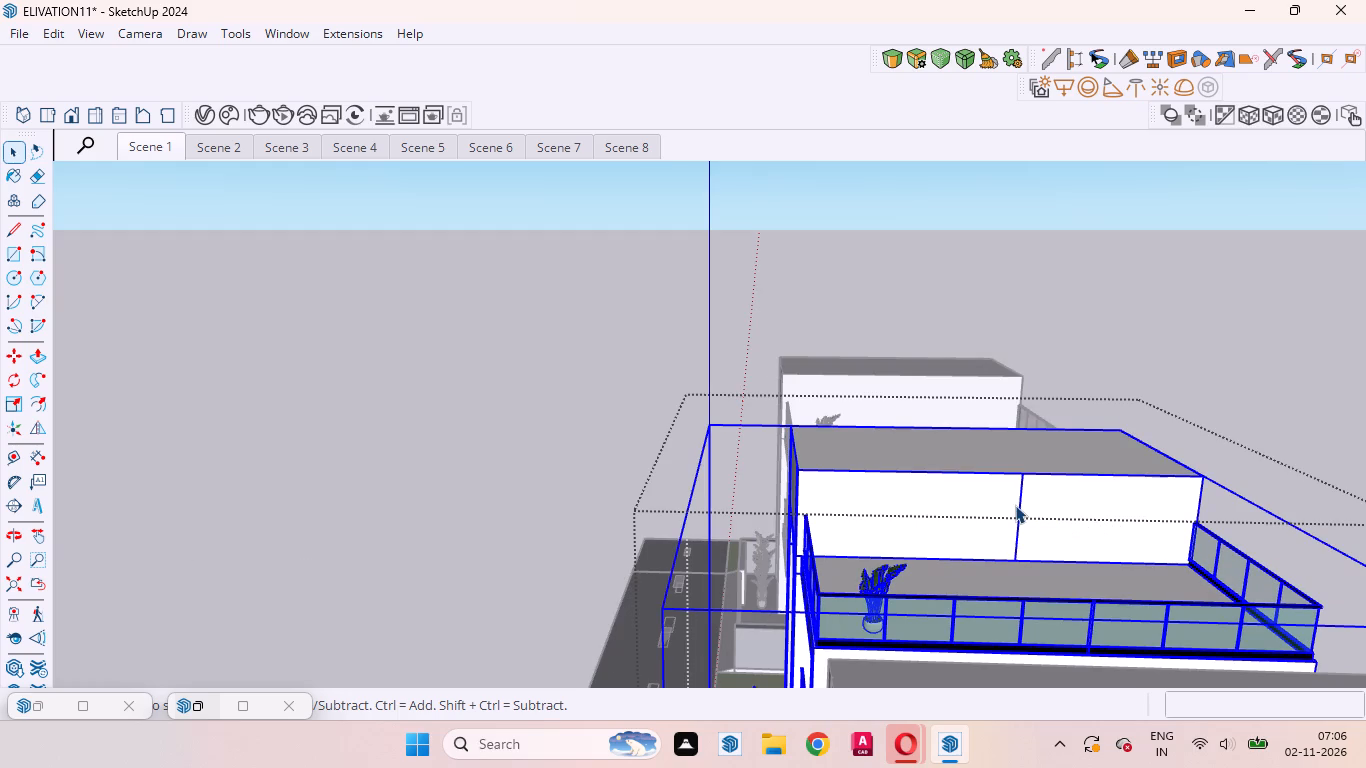
triple_click(1018, 505)
click(1019, 505)
click(1019, 505)
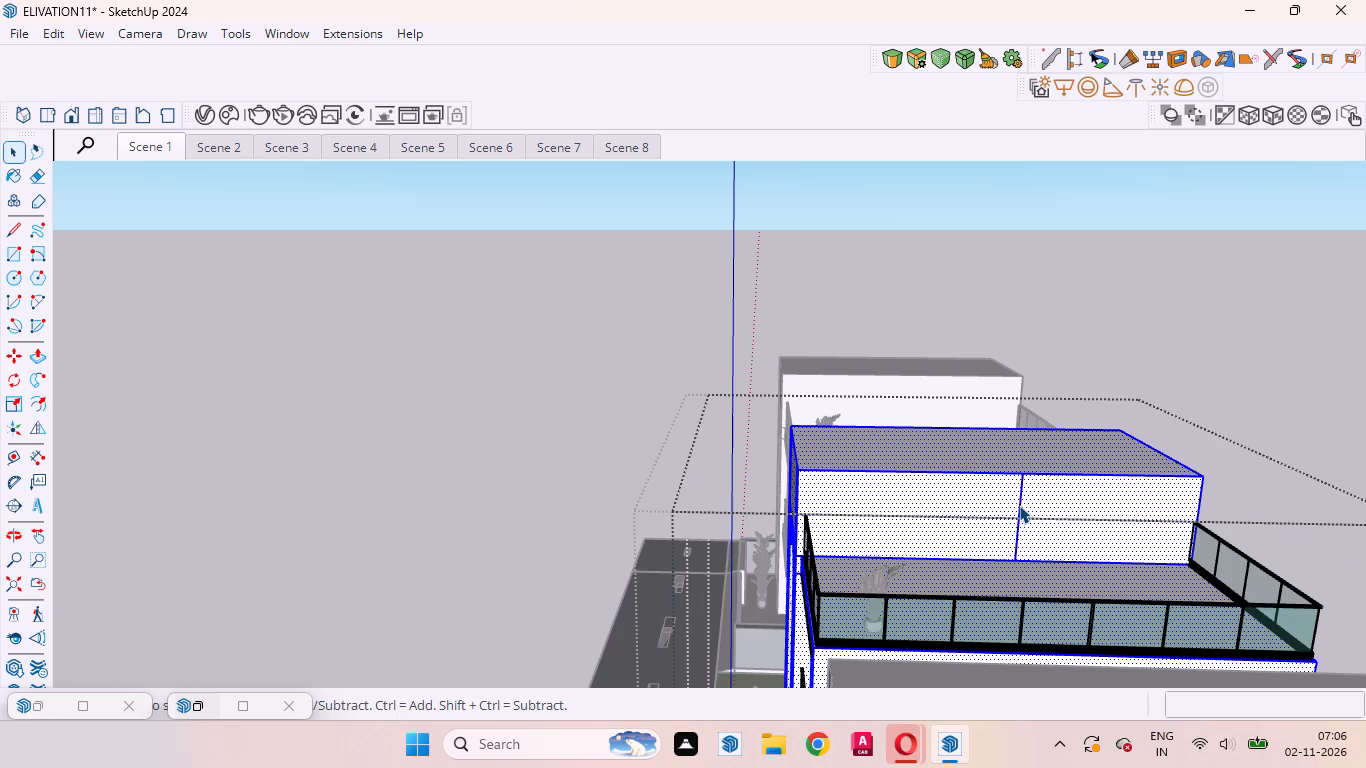
click(1019, 505)
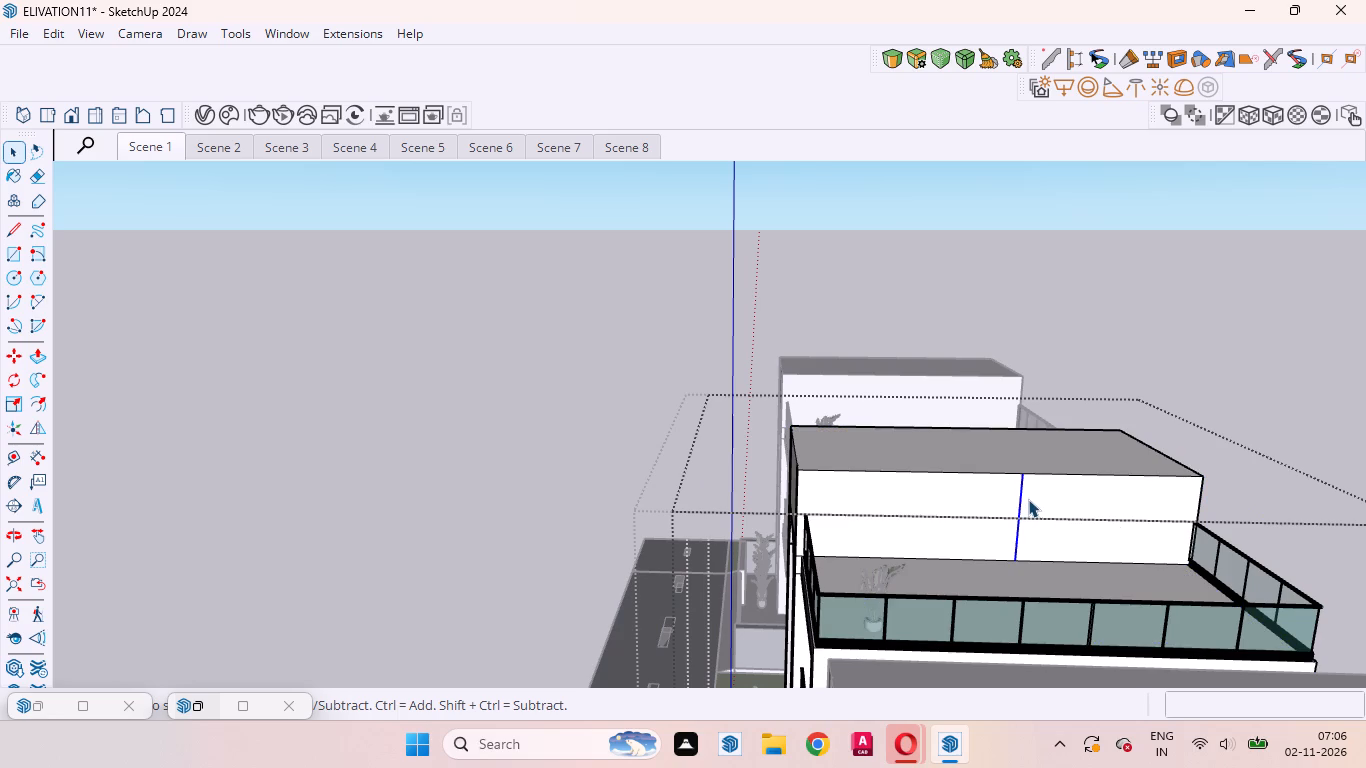
key(Delete)
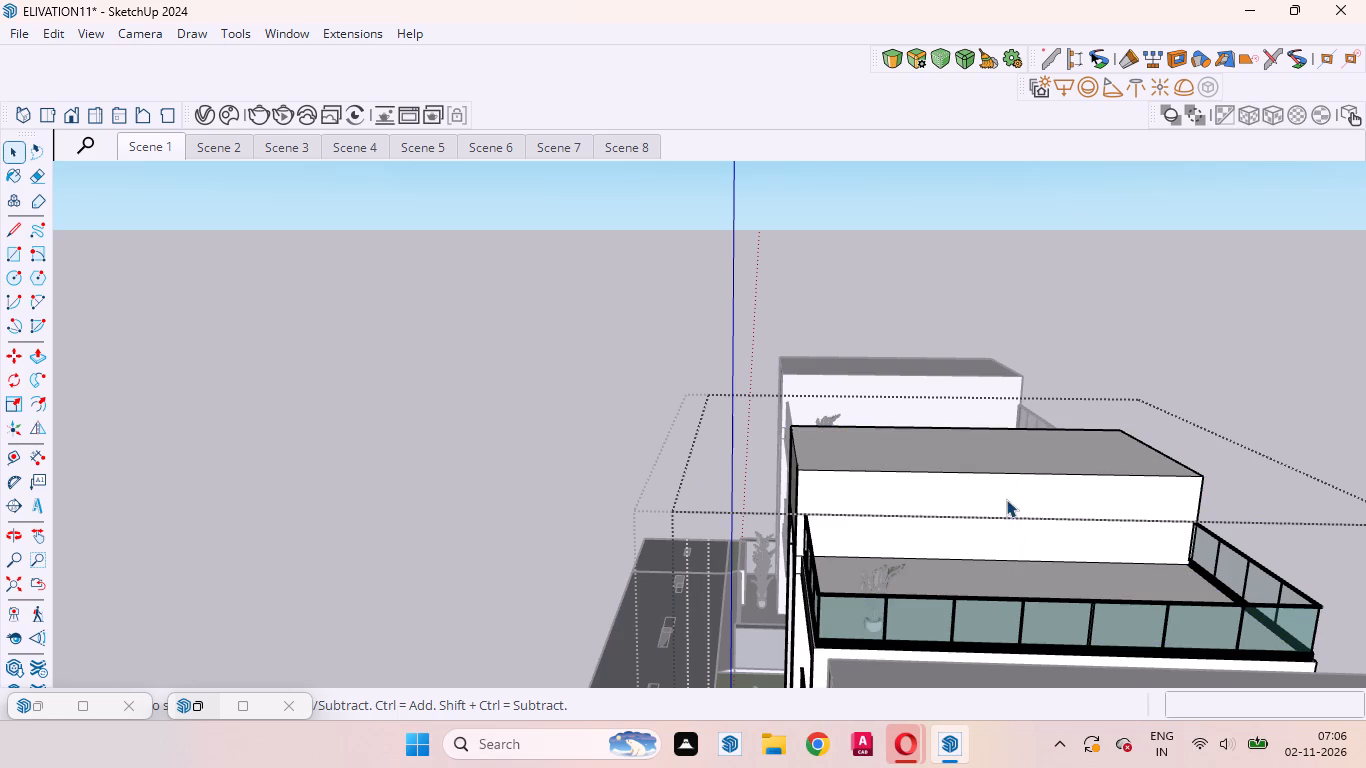
scroll(1005, 499, down, 20)
double_click(1102, 567)
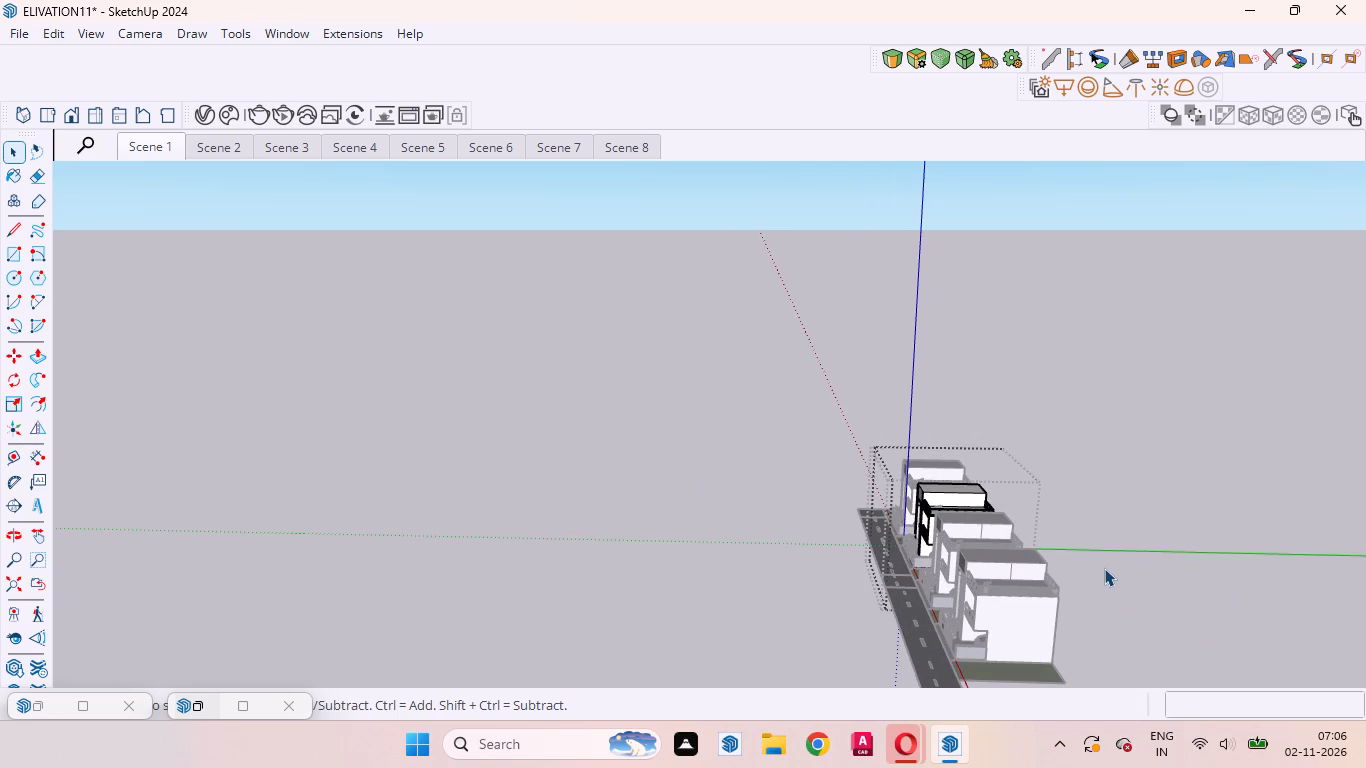
click(1102, 551)
triple_click(1100, 530)
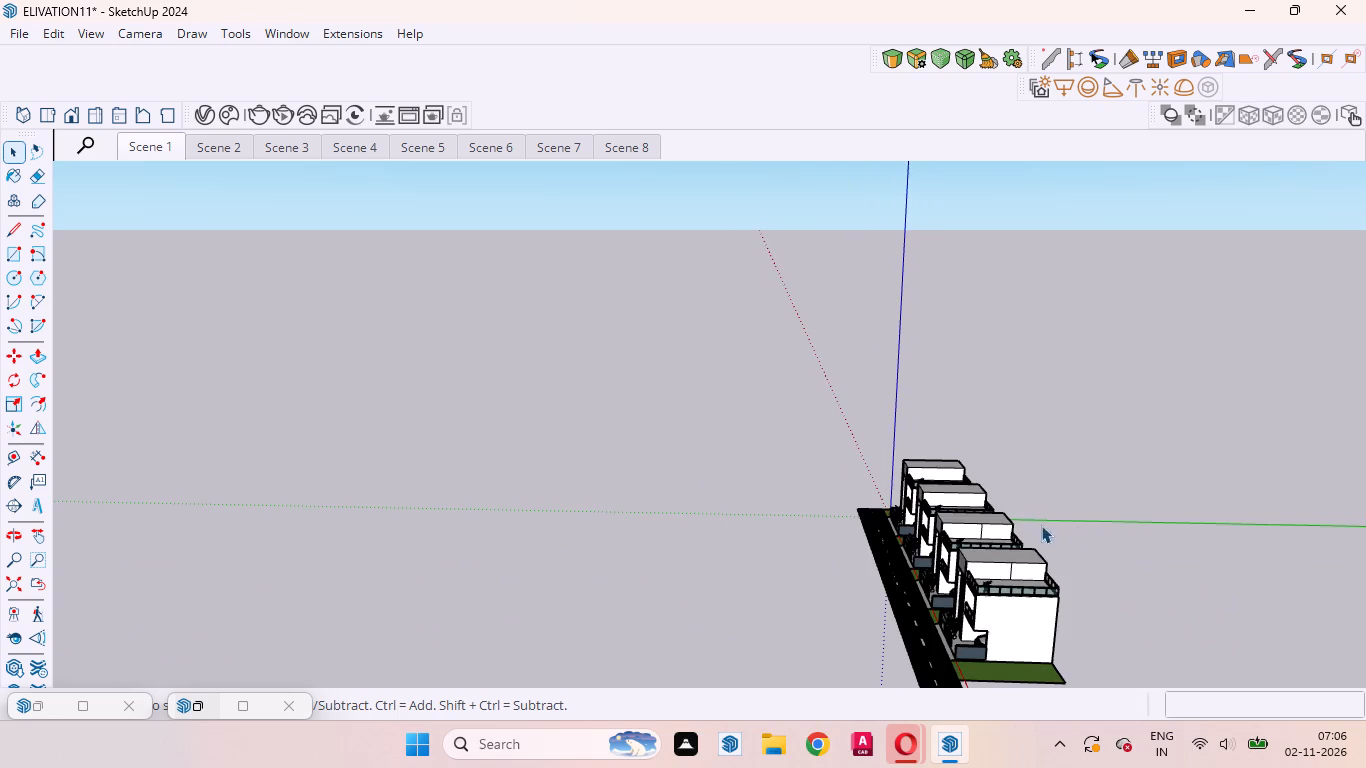
Delete the vertical dividing line on the terrace-facing upper wall of the third house in the row.
scroll(940, 494, up, 14)
scroll(1015, 668, up, 3)
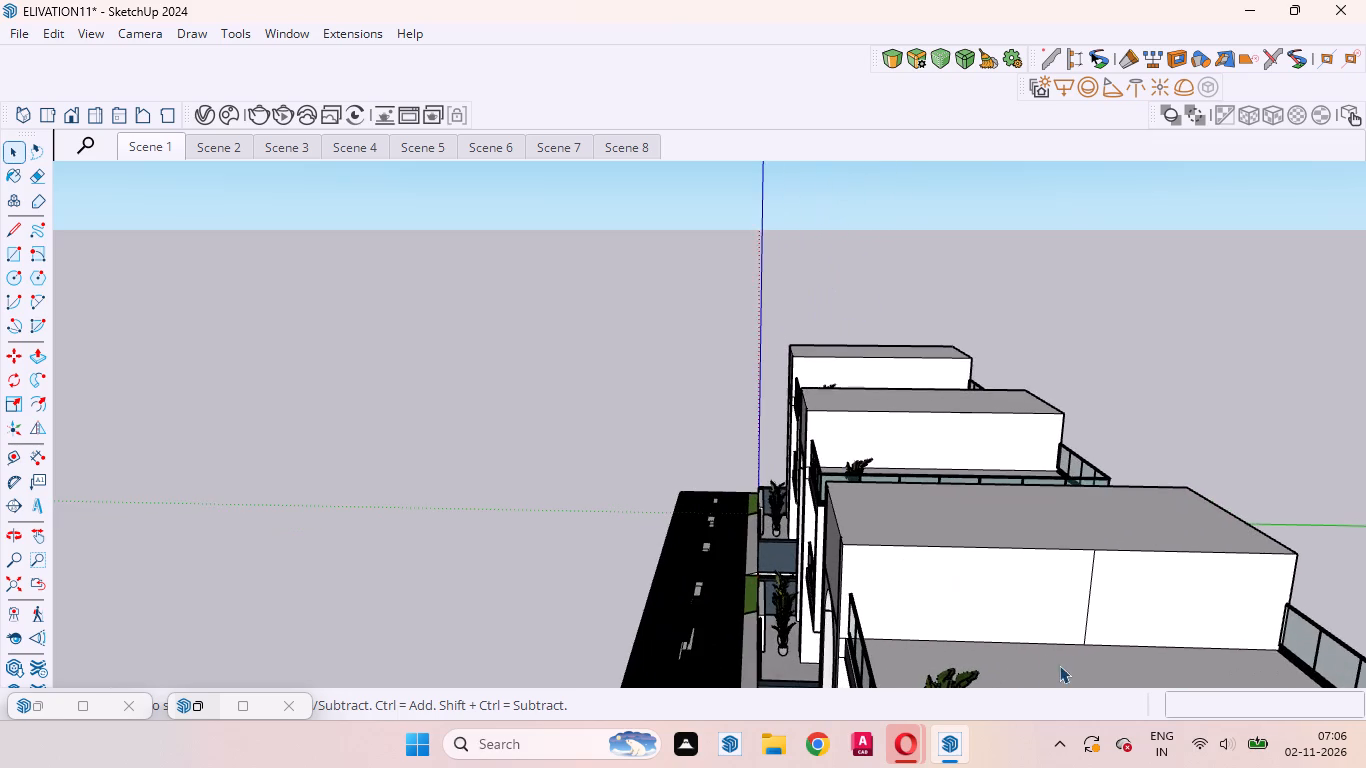
middle_drag(1059, 665, 1015, 638)
scroll(1133, 604, up, 3)
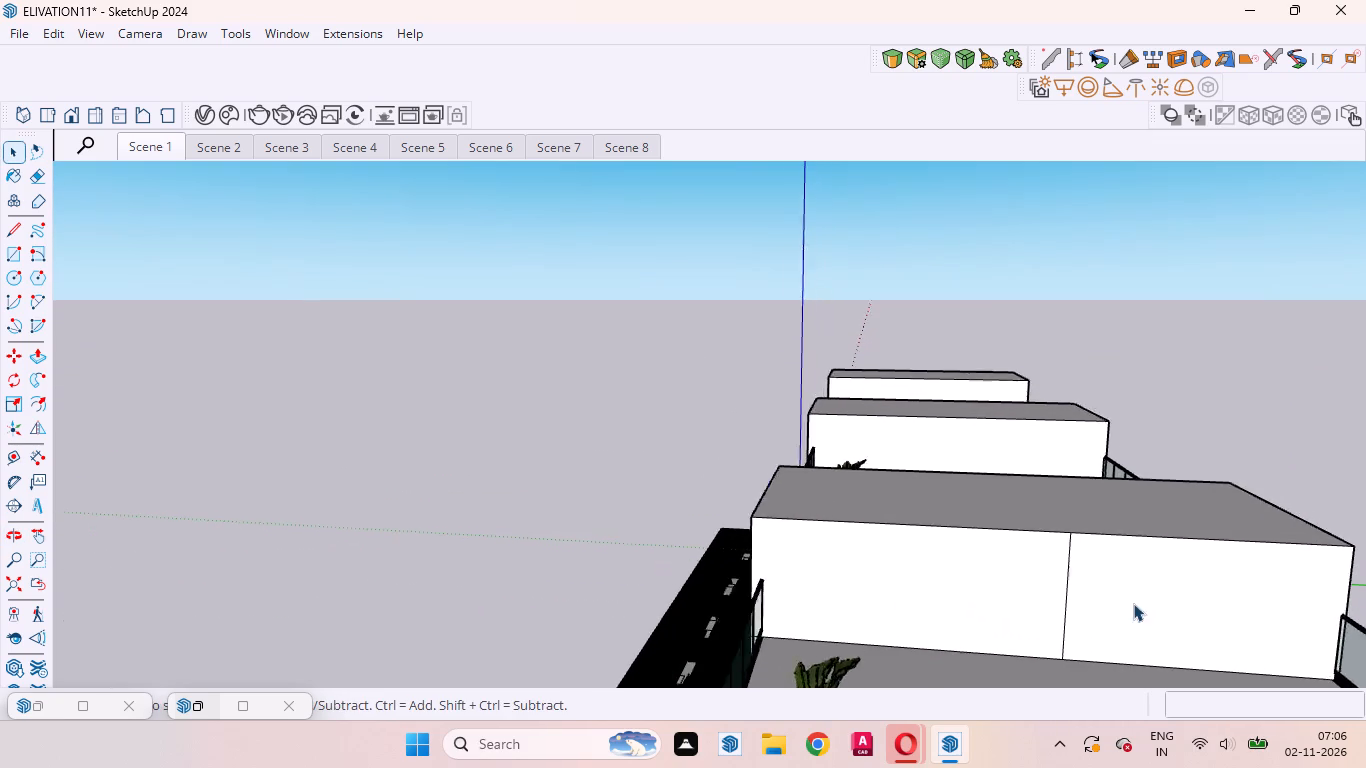
scroll(1133, 603, up, 9)
click(1035, 552)
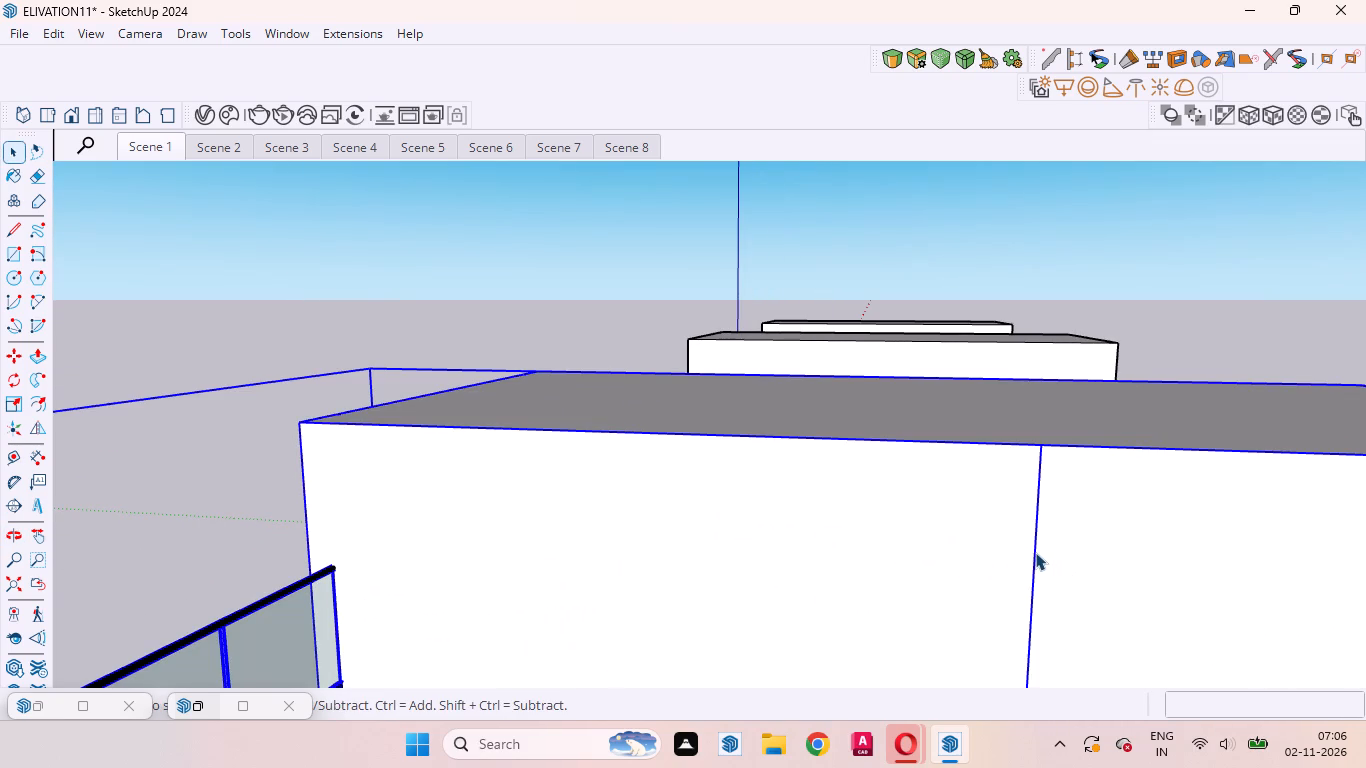
double_click(1035, 552)
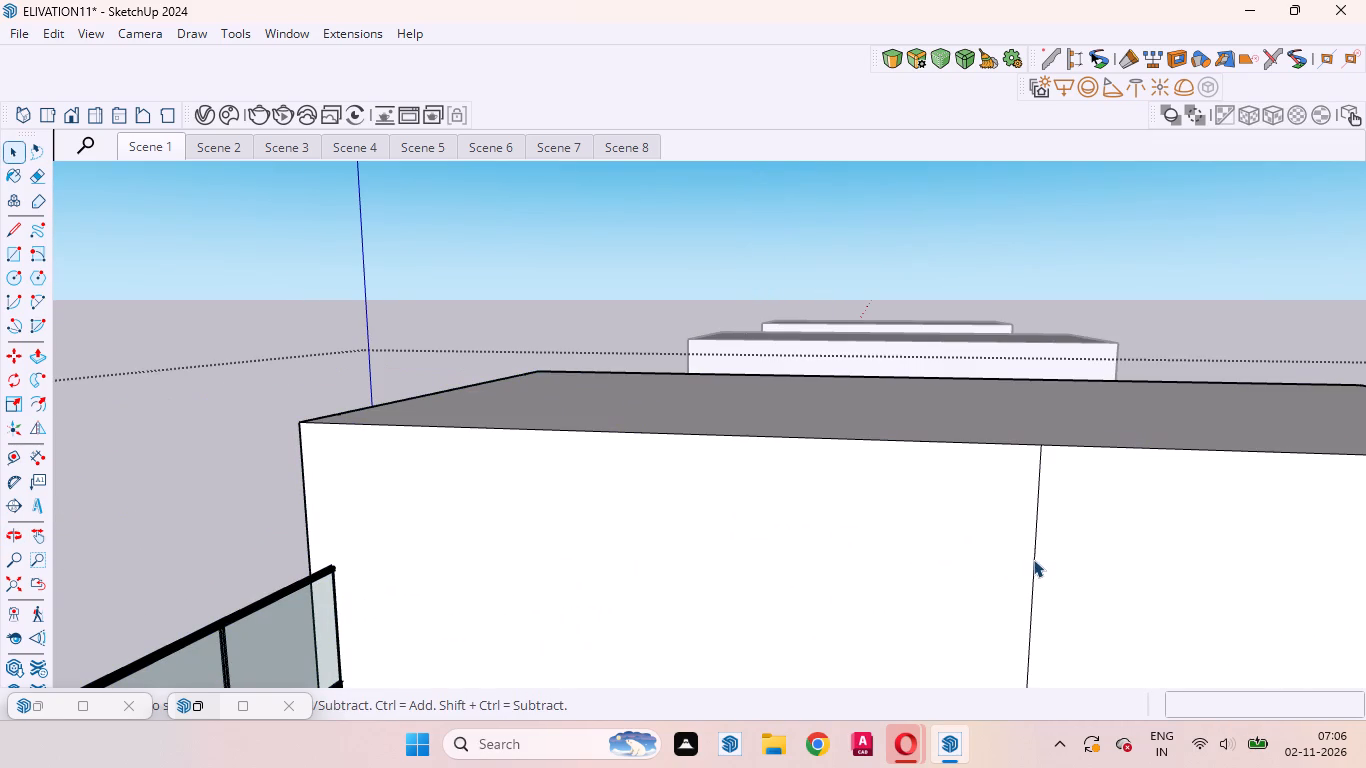
click(1035, 559)
triple_click(1035, 559)
double_click(1035, 559)
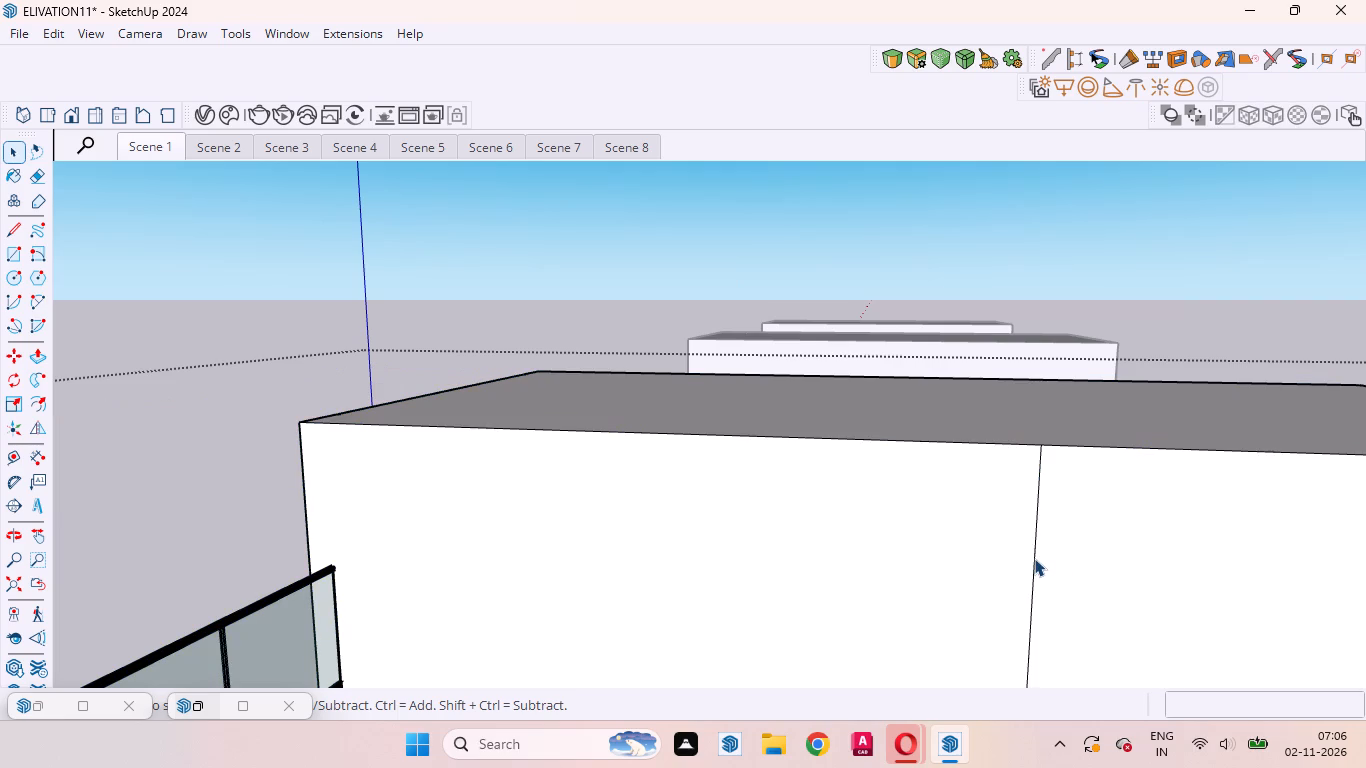
click(1034, 558)
click(1034, 557)
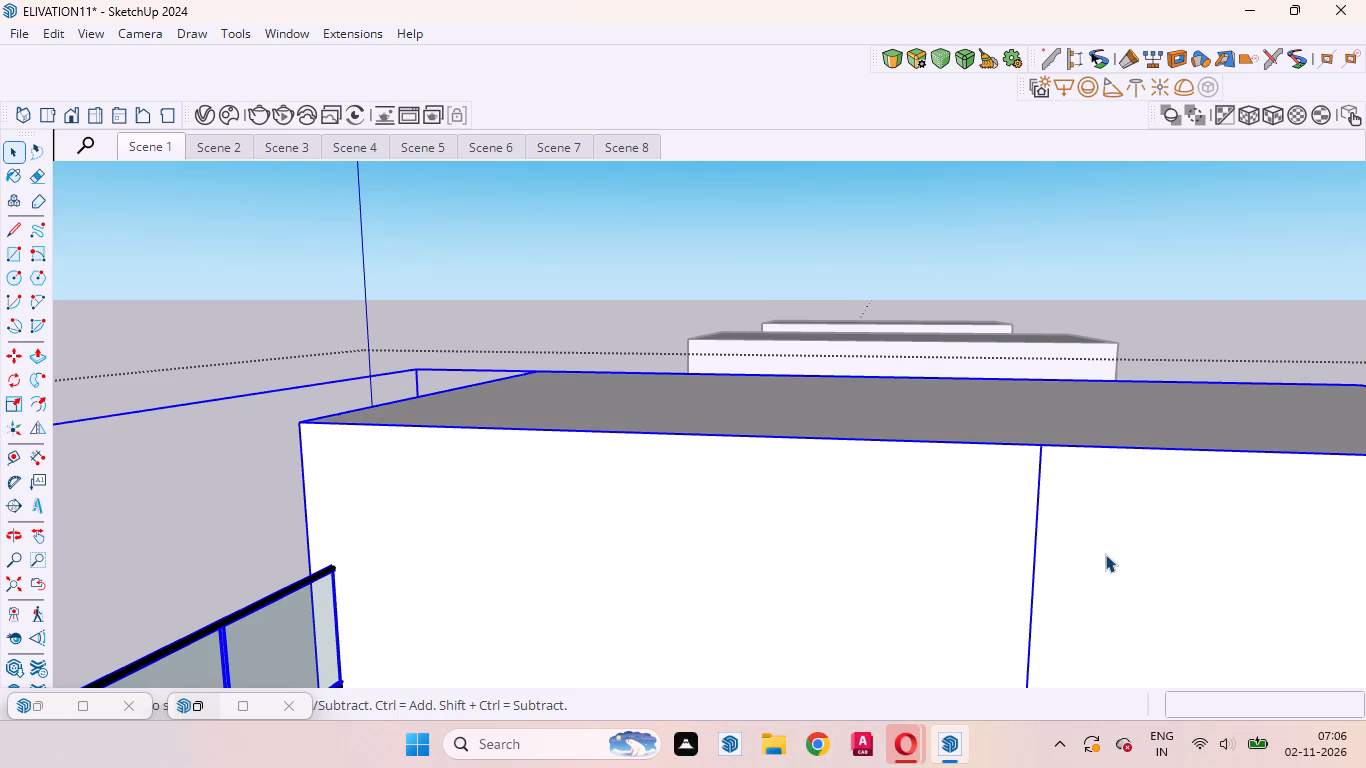
click(1105, 554)
scroll(1107, 490, down, 4)
scroll(1077, 355, down, 4)
scroll(1050, 454, up, 4)
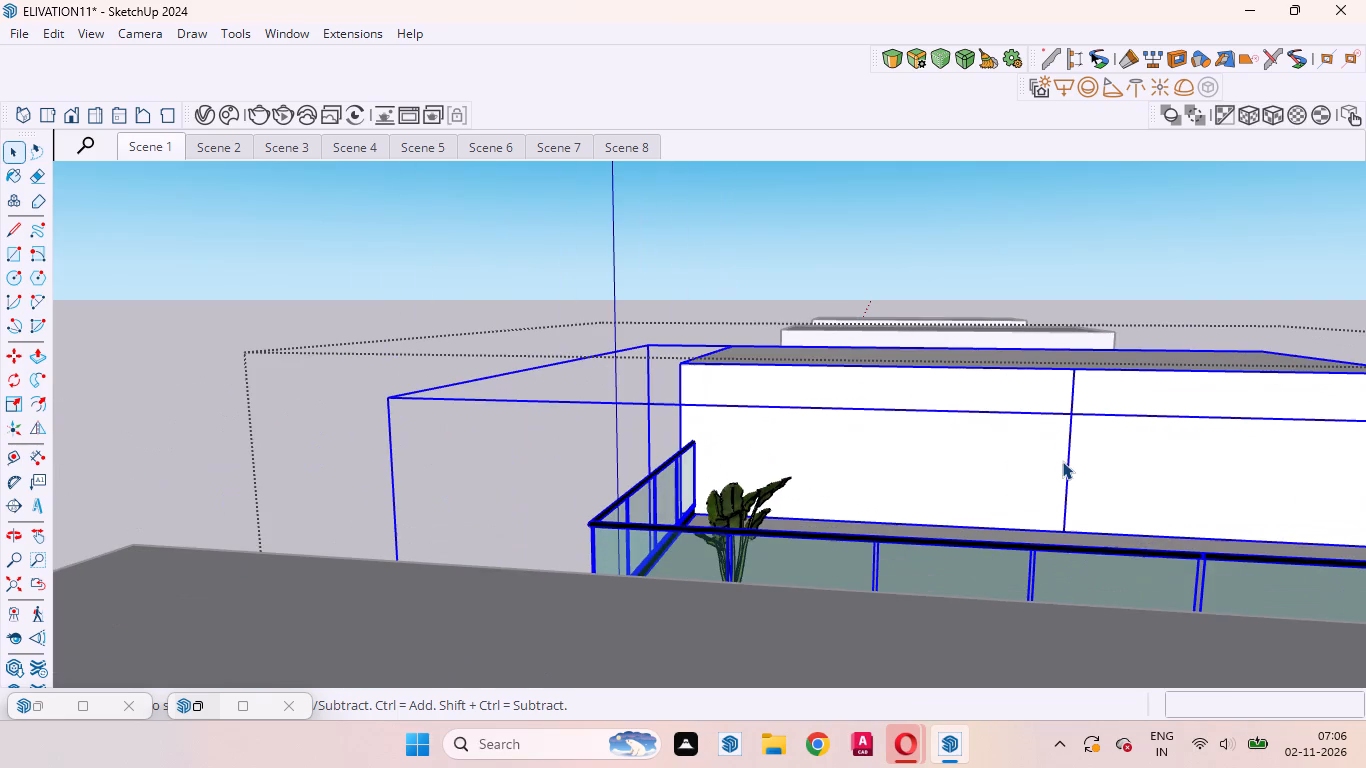
triple_click(1065, 460)
click(1068, 459)
click(1068, 459)
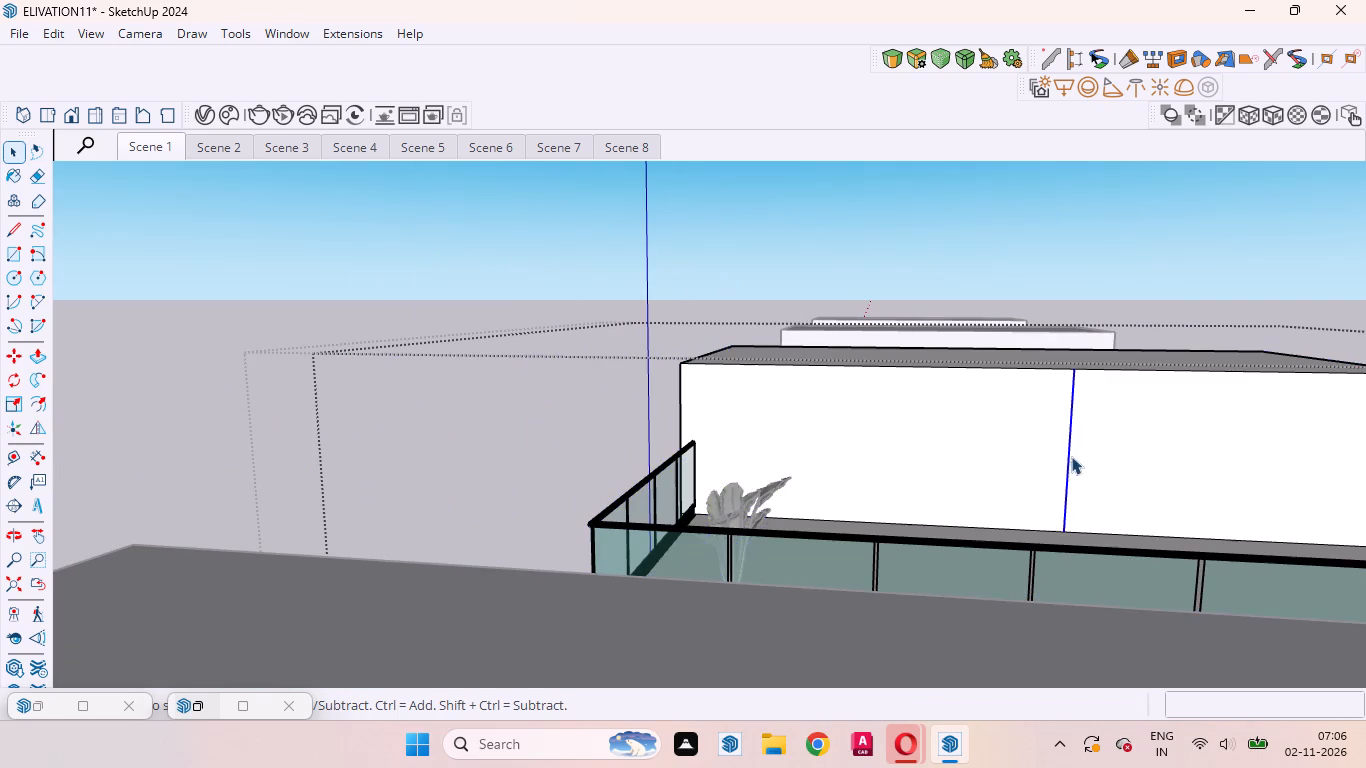
key(Delete)
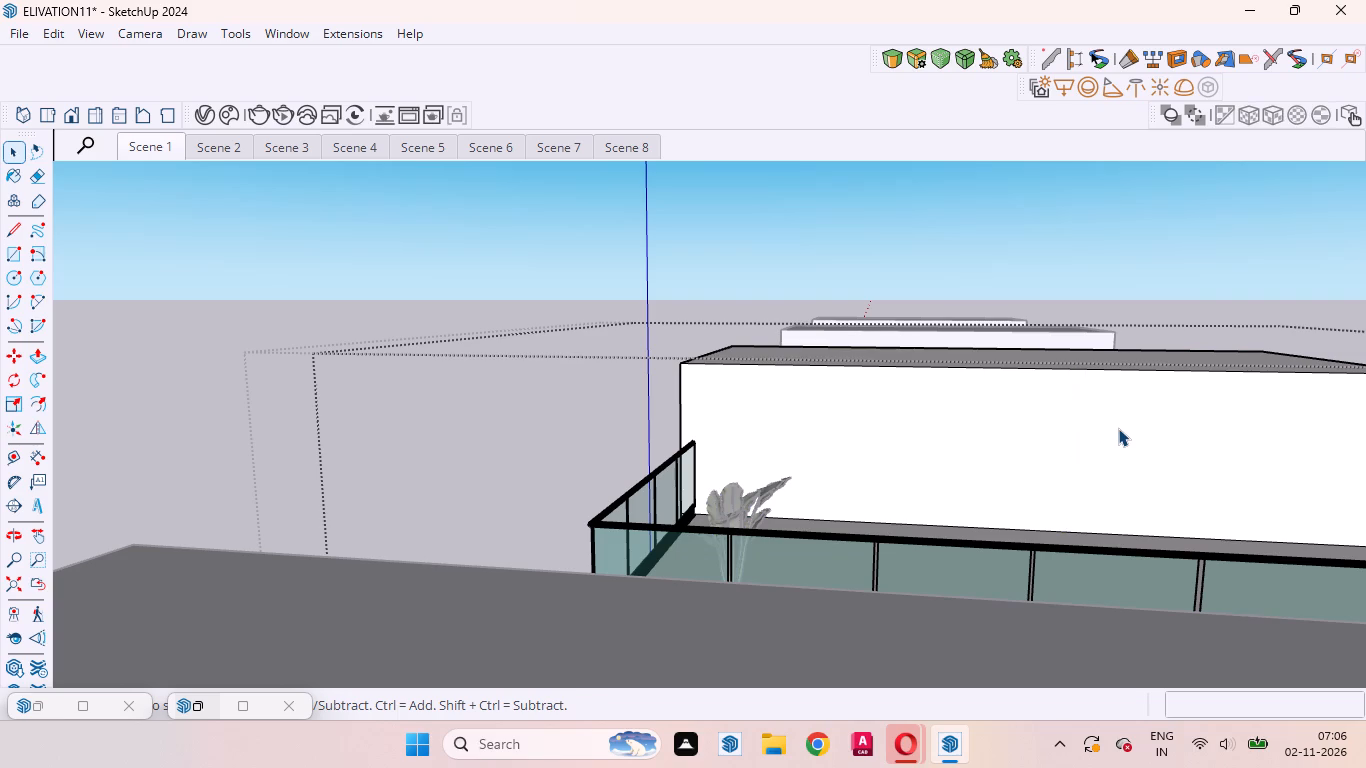
scroll(942, 397, down, 2)
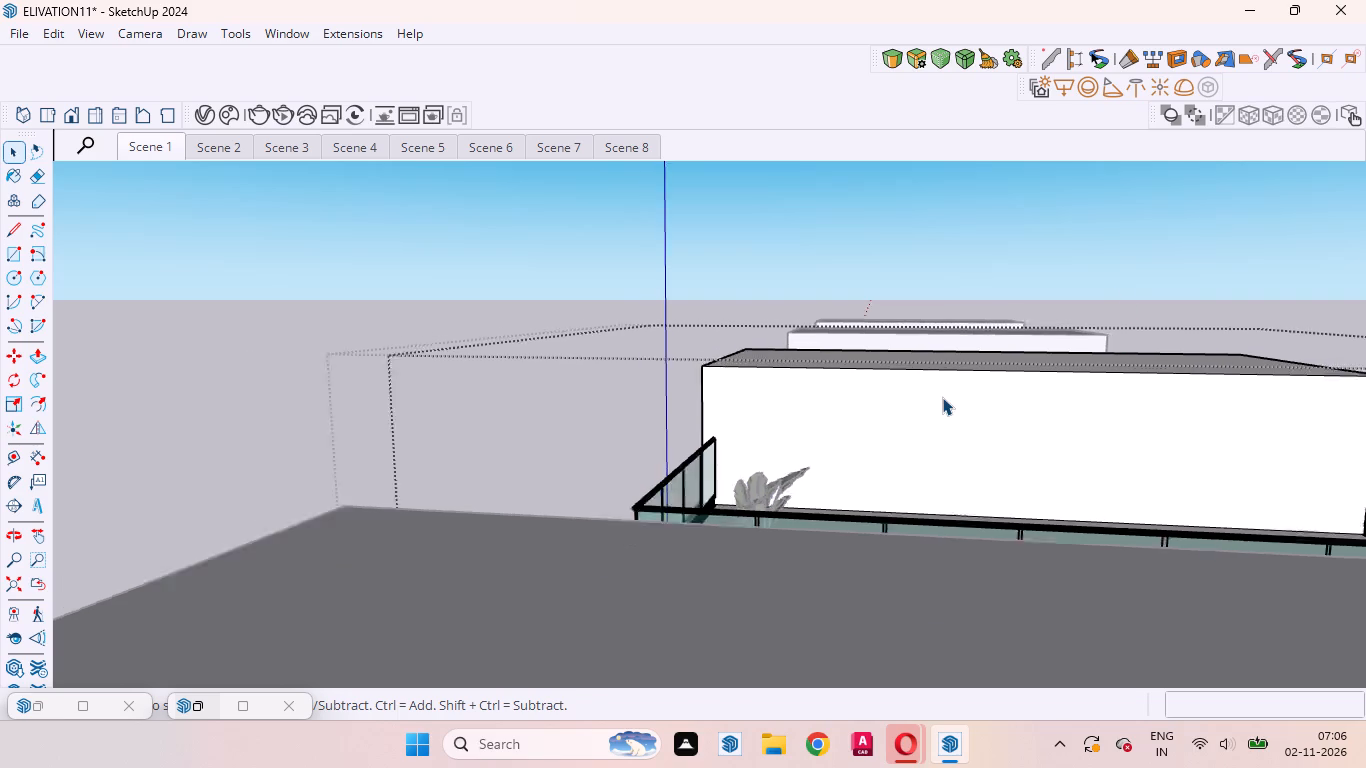
Delete the vertical dividing line on the terrace-facing upper wall of the fourth house, farthest from the origin, and leave its group.
scroll(942, 397, down, 15)
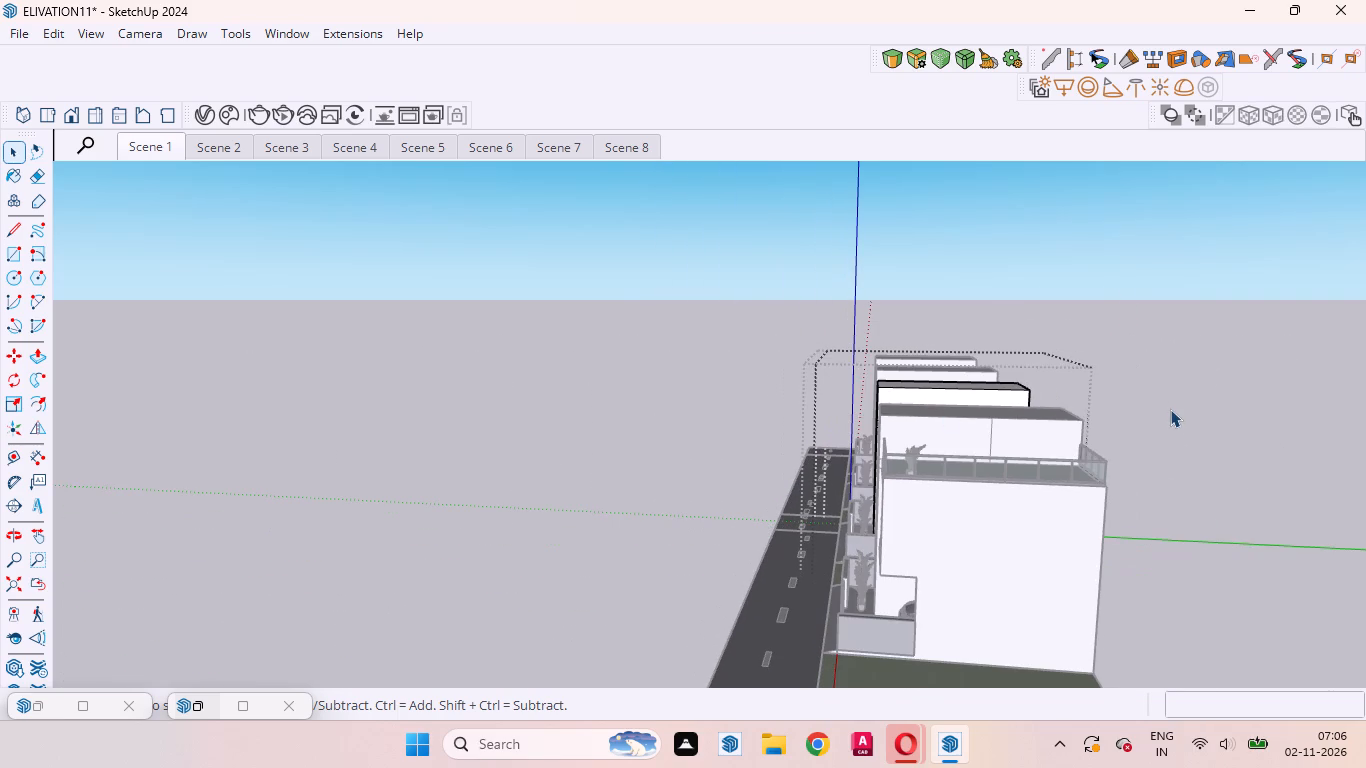
double_click(1172, 417)
triple_click(1144, 425)
click(1153, 404)
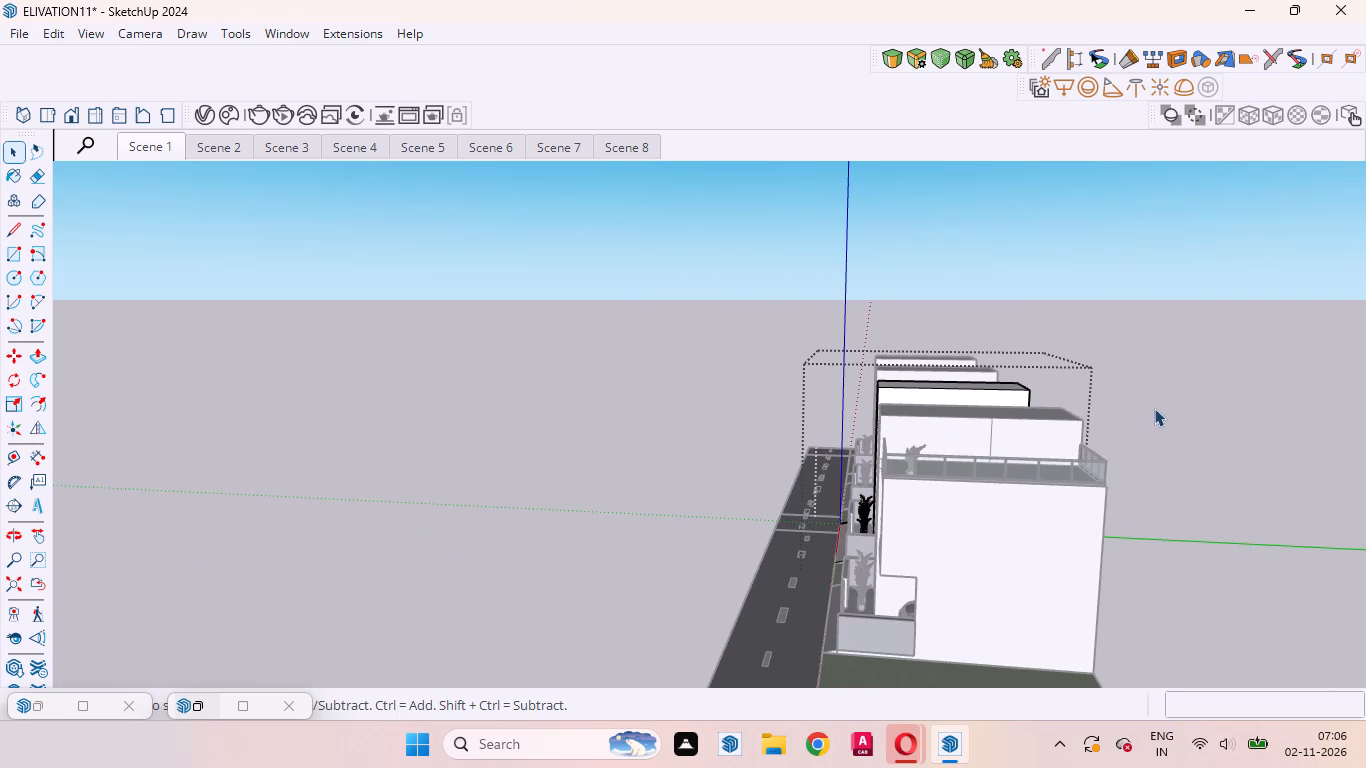
double_click(1061, 429)
double_click(1045, 434)
scroll(992, 426, up, 4)
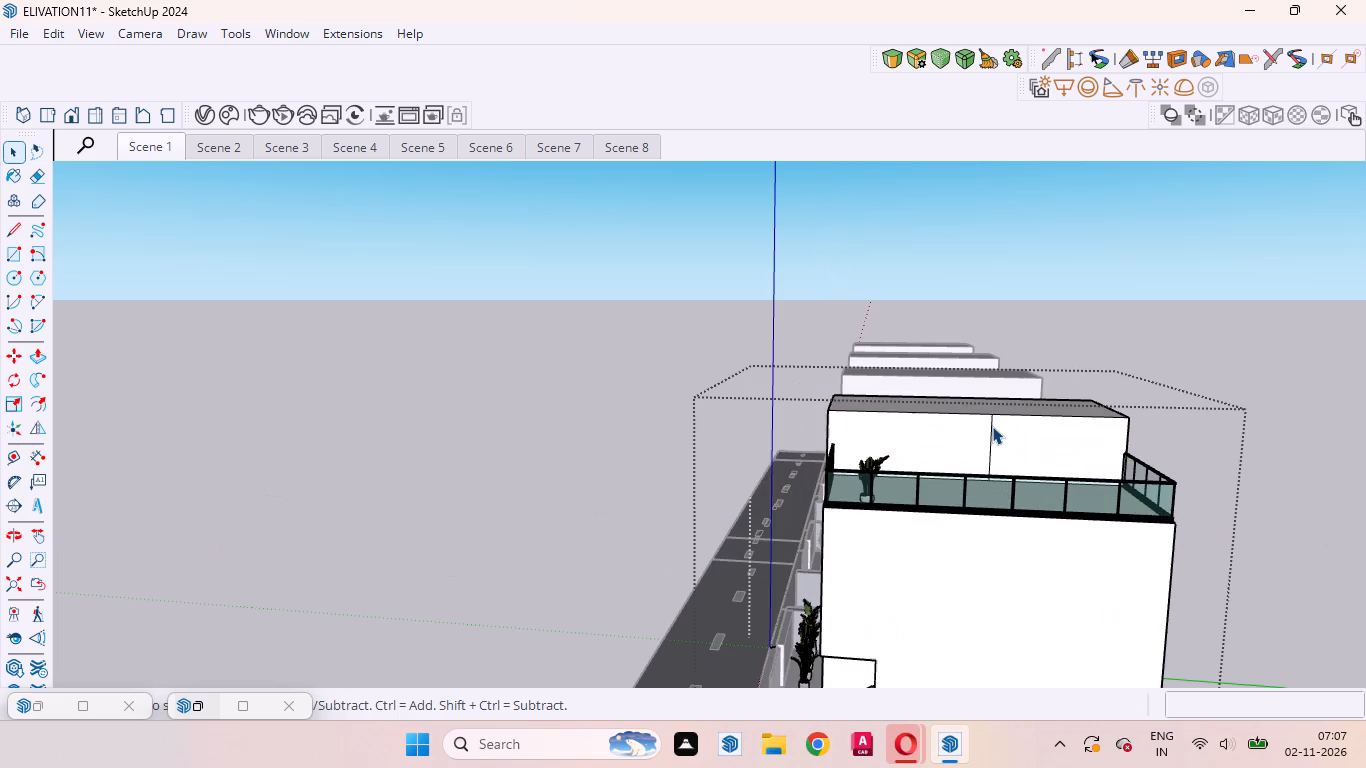
click(992, 426)
triple_click(992, 426)
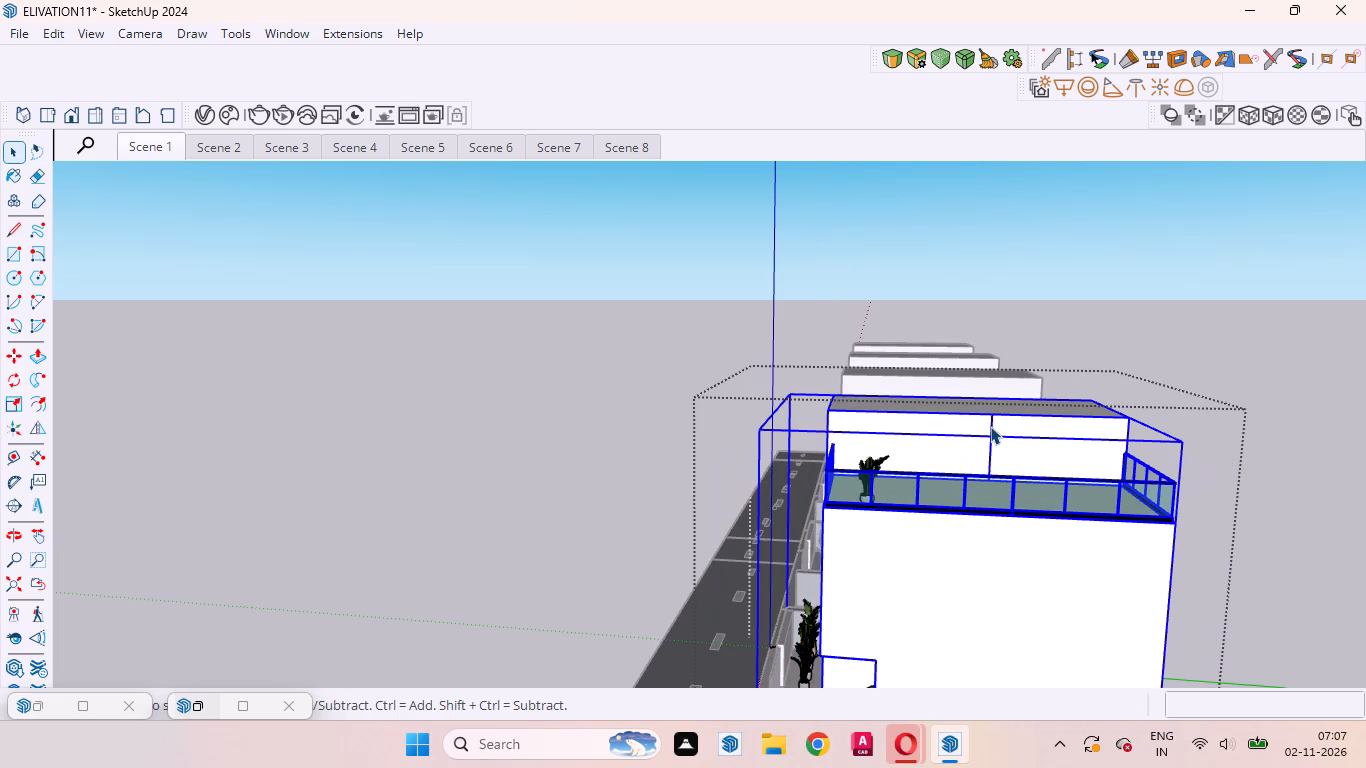
click(990, 426)
click(991, 430)
double_click(991, 430)
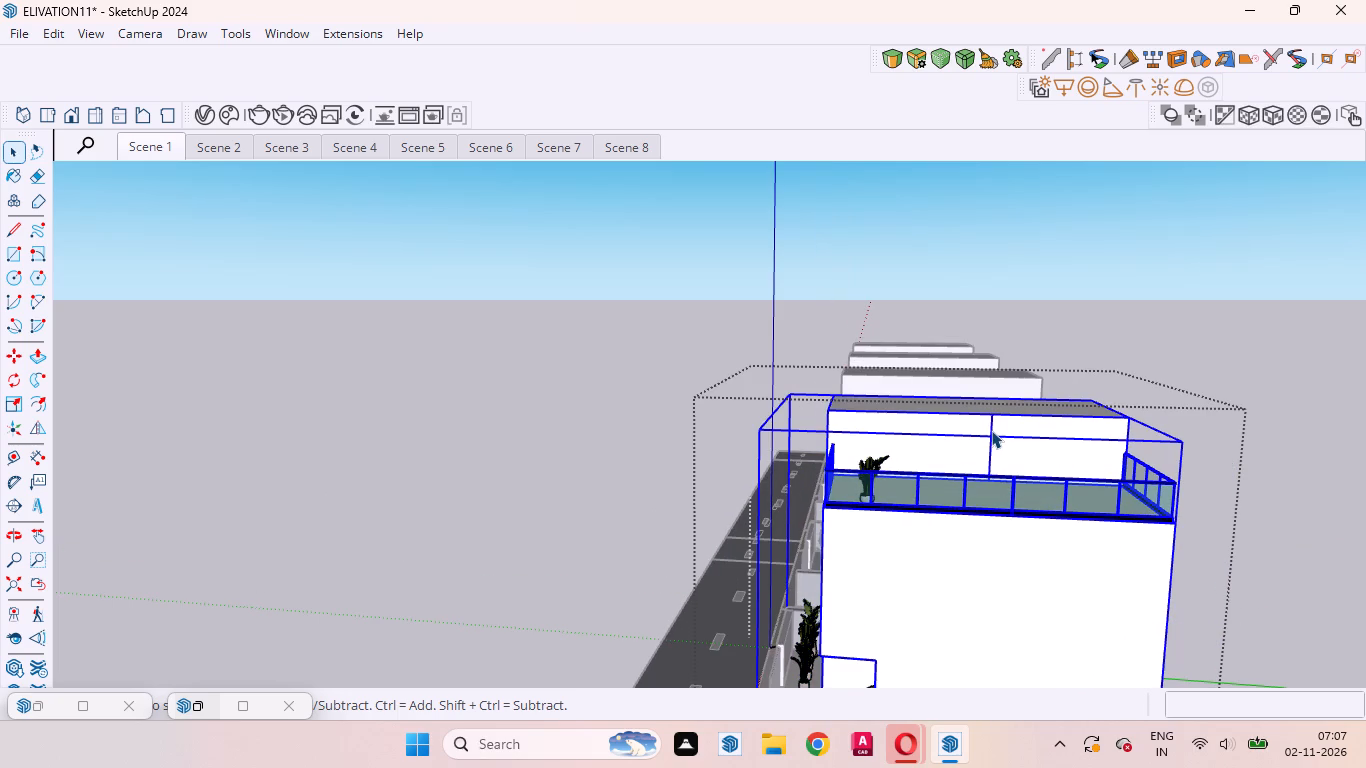
click(991, 432)
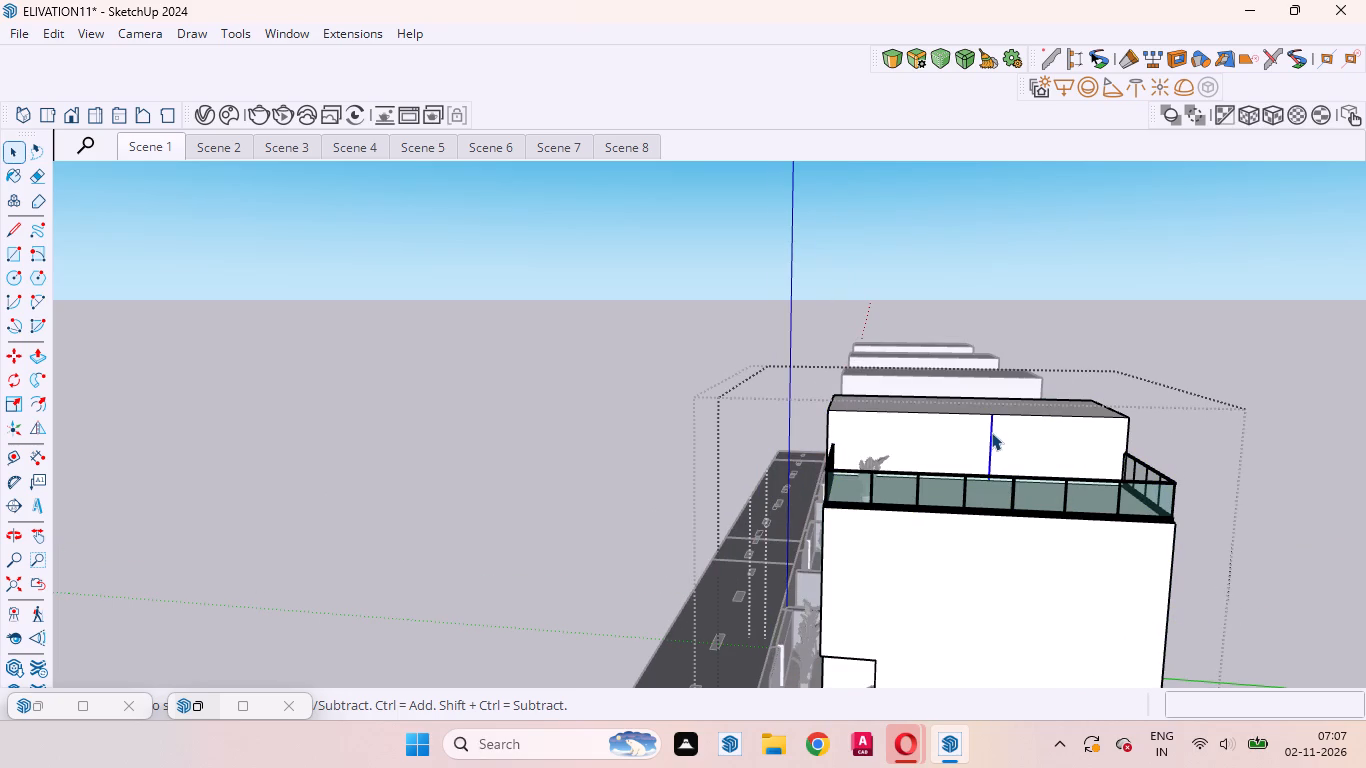
key(Delete)
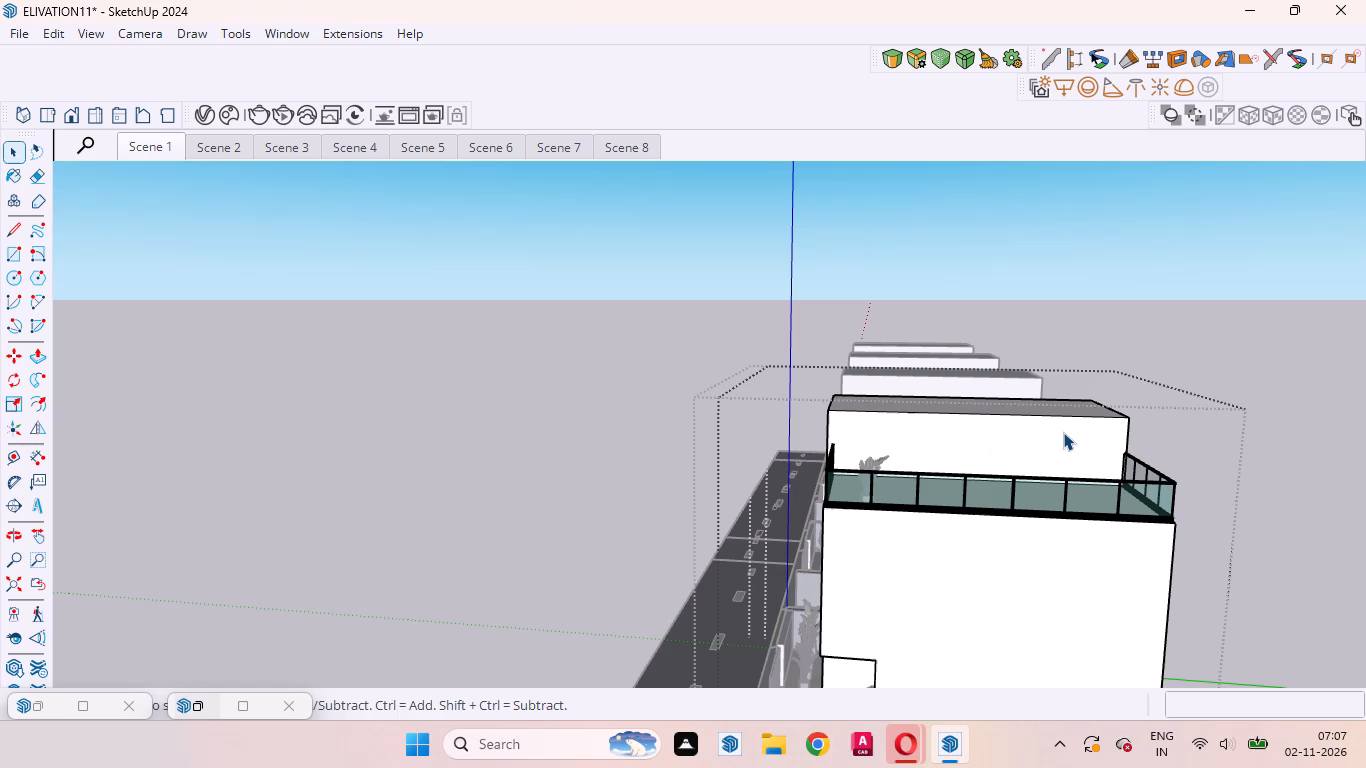
scroll(1078, 517, down, 6)
scroll(995, 377, down, 3)
middle_drag(915, 421, 1071, 554)
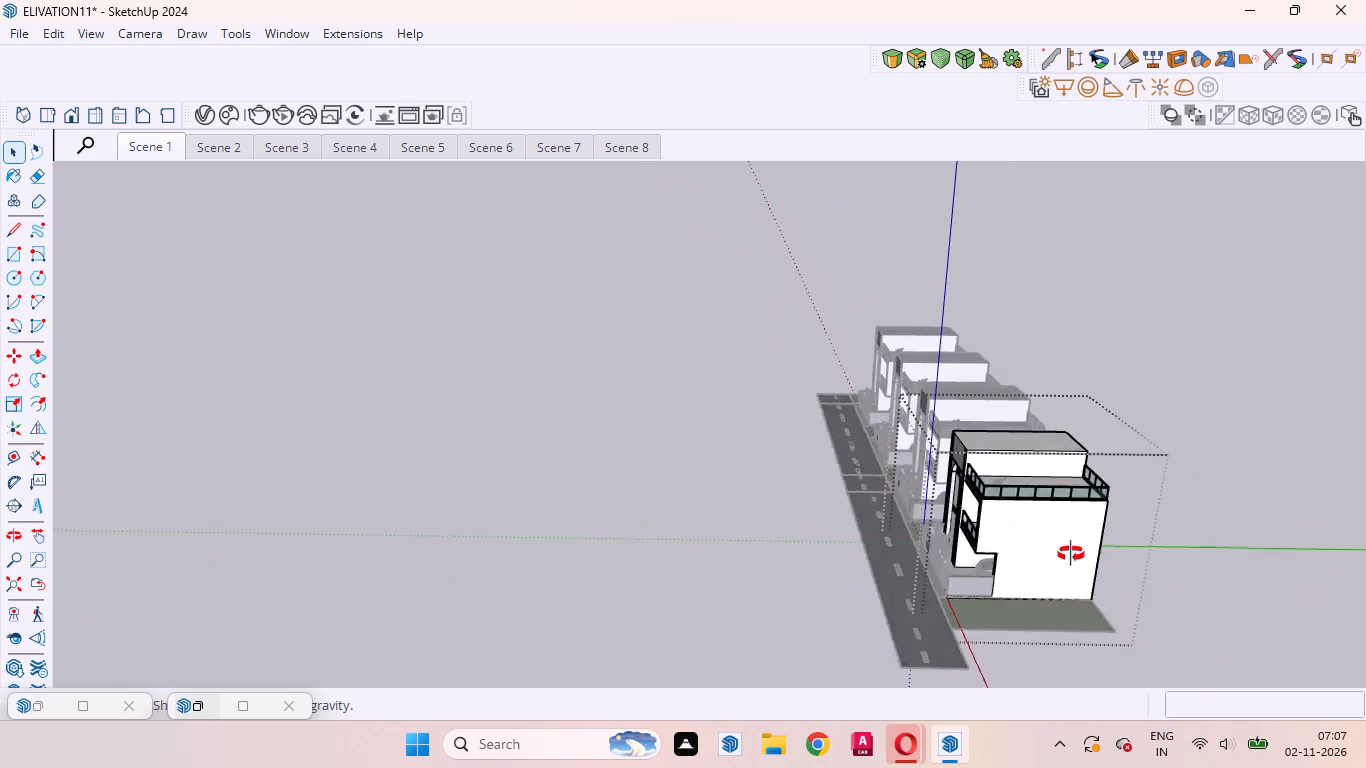
middle_drag(1071, 554, 1365, 583)
click(1079, 534)
click(1061, 523)
click(1039, 497)
click(978, 480)
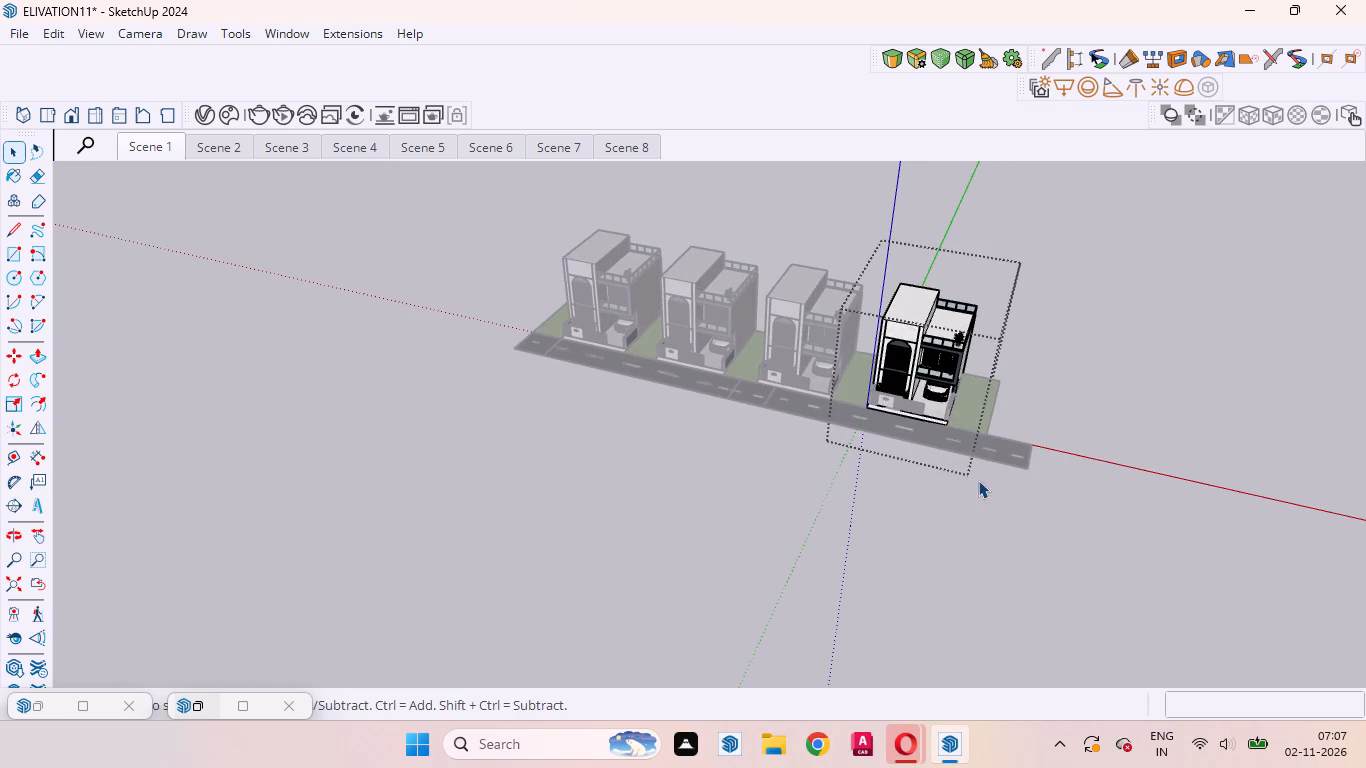
click(939, 486)
click(901, 503)
click(866, 512)
Examine the row of houses from the front and above, and the underside of the road and plots.
middle_drag(766, 524, 1033, 322)
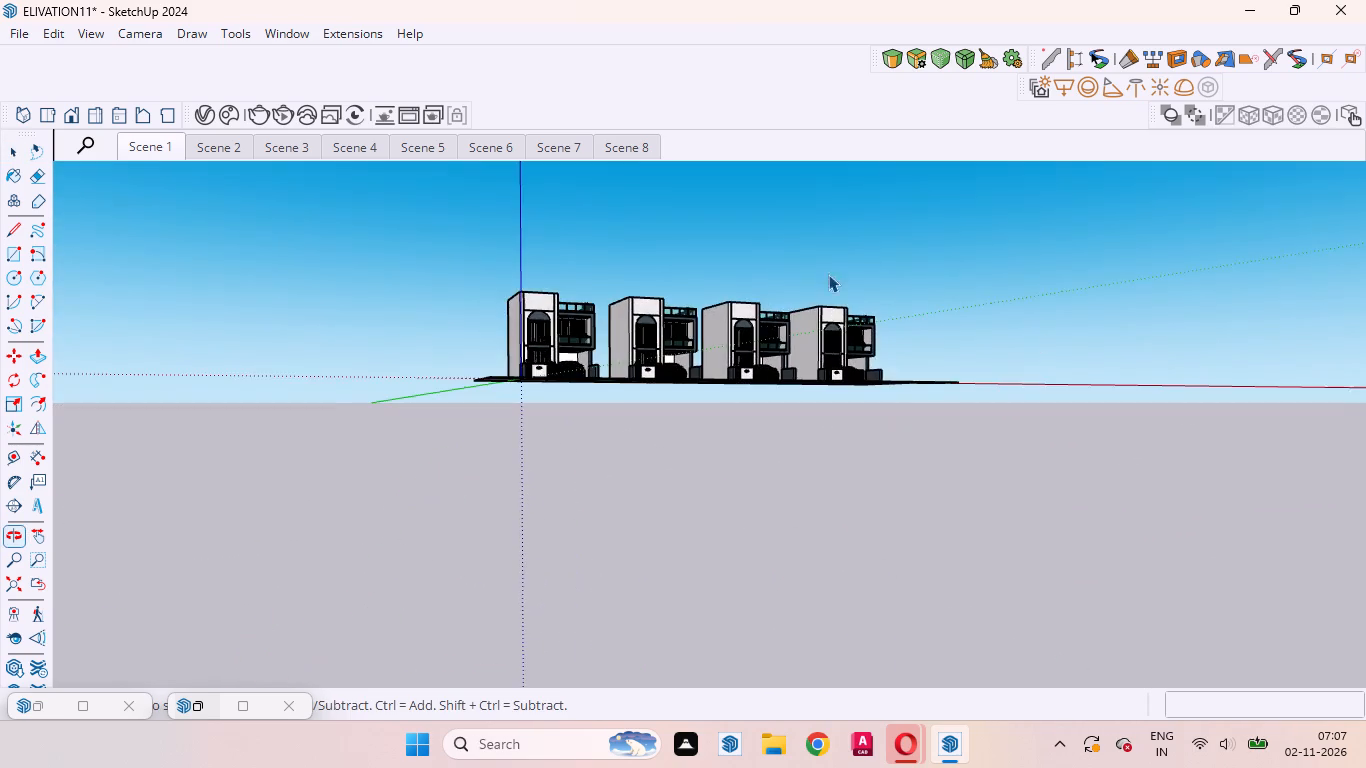
scroll(806, 272, up, 15)
middle_drag(891, 417, 748, 507)
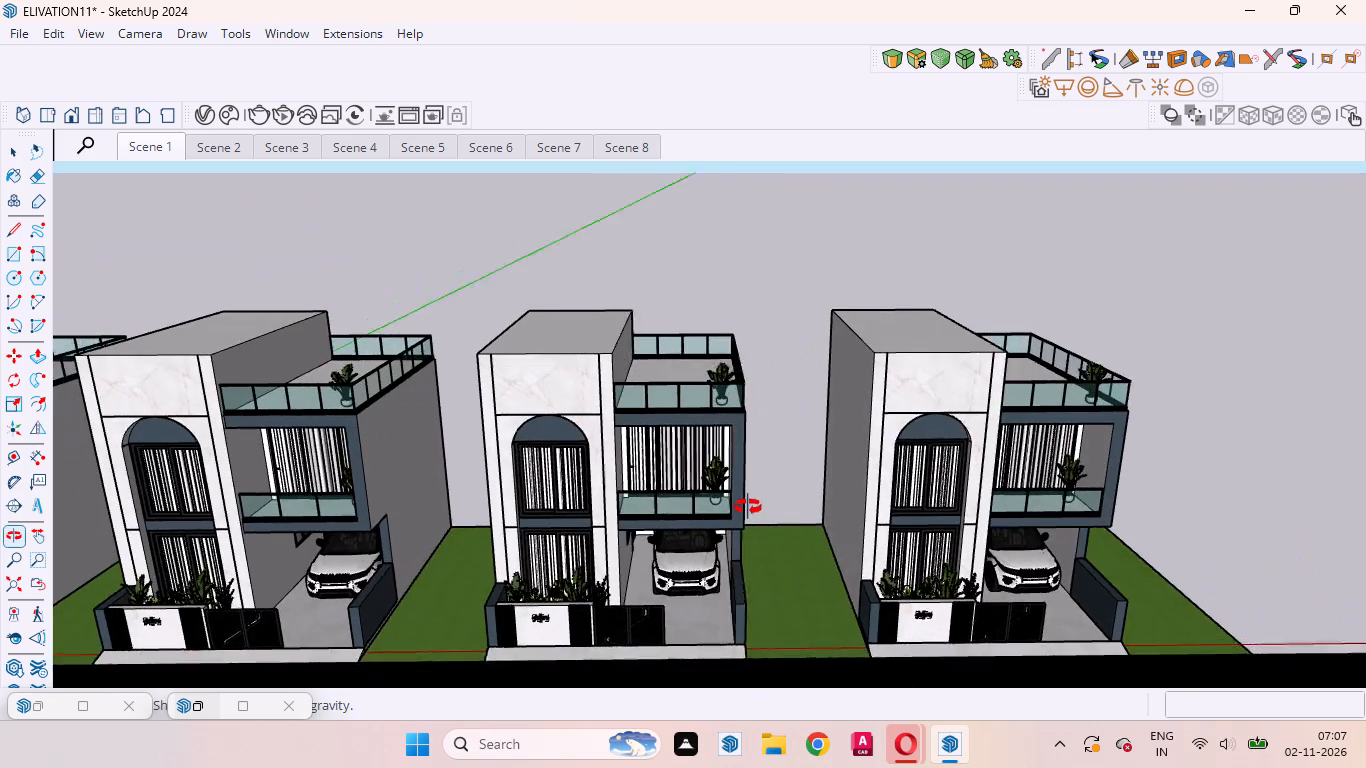
middle_drag(748, 507, 746, 505)
scroll(1017, 302, down, 10)
middle_drag(1148, 438, 816, 288)
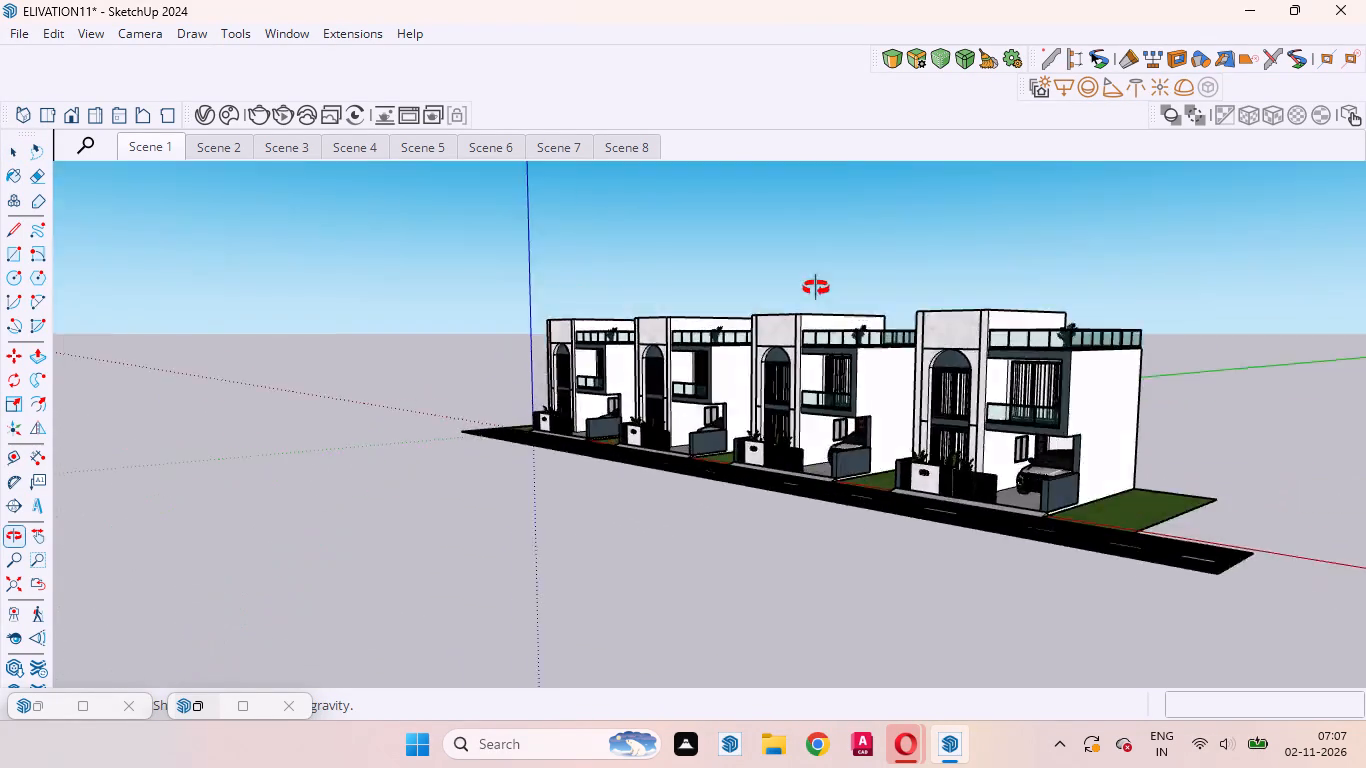
middle_drag(816, 288, 1084, 162)
scroll(735, 310, up, 10)
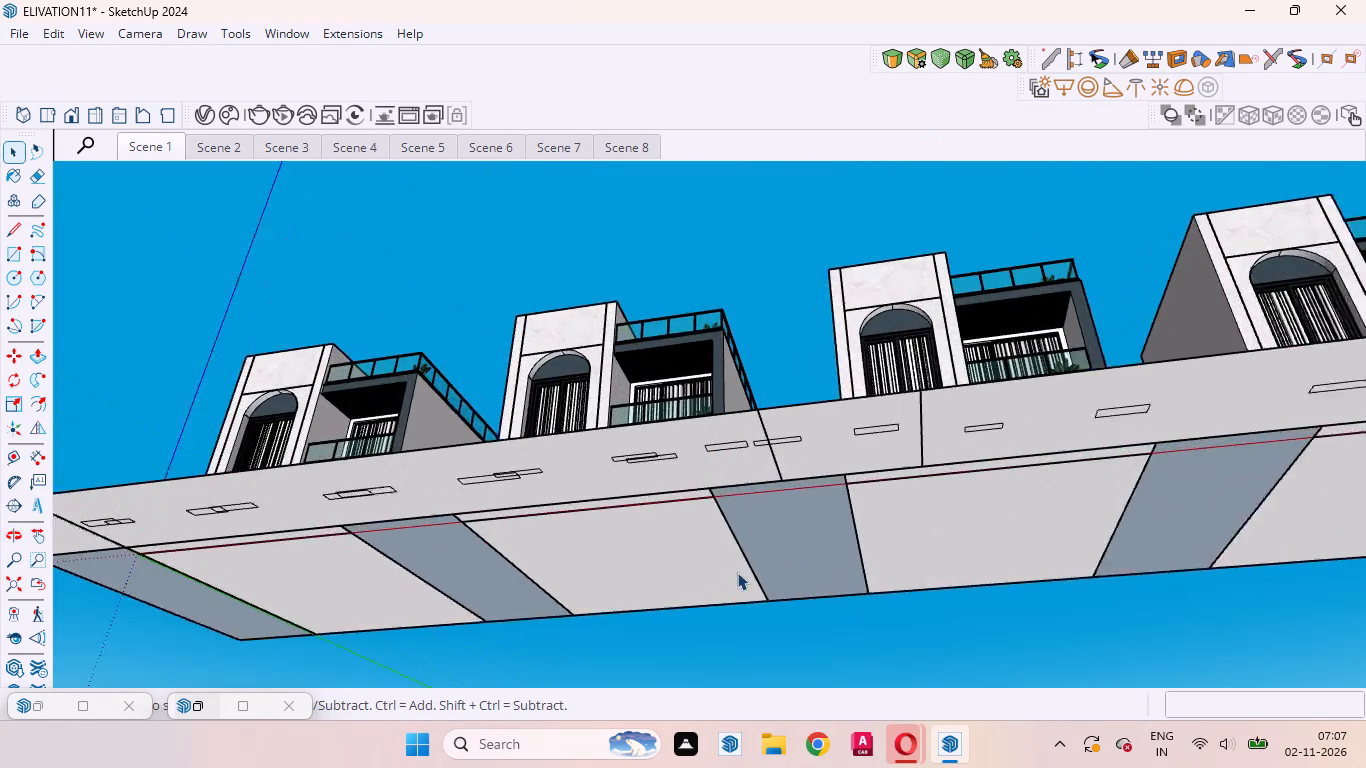
middle_drag(737, 572, 730, 402)
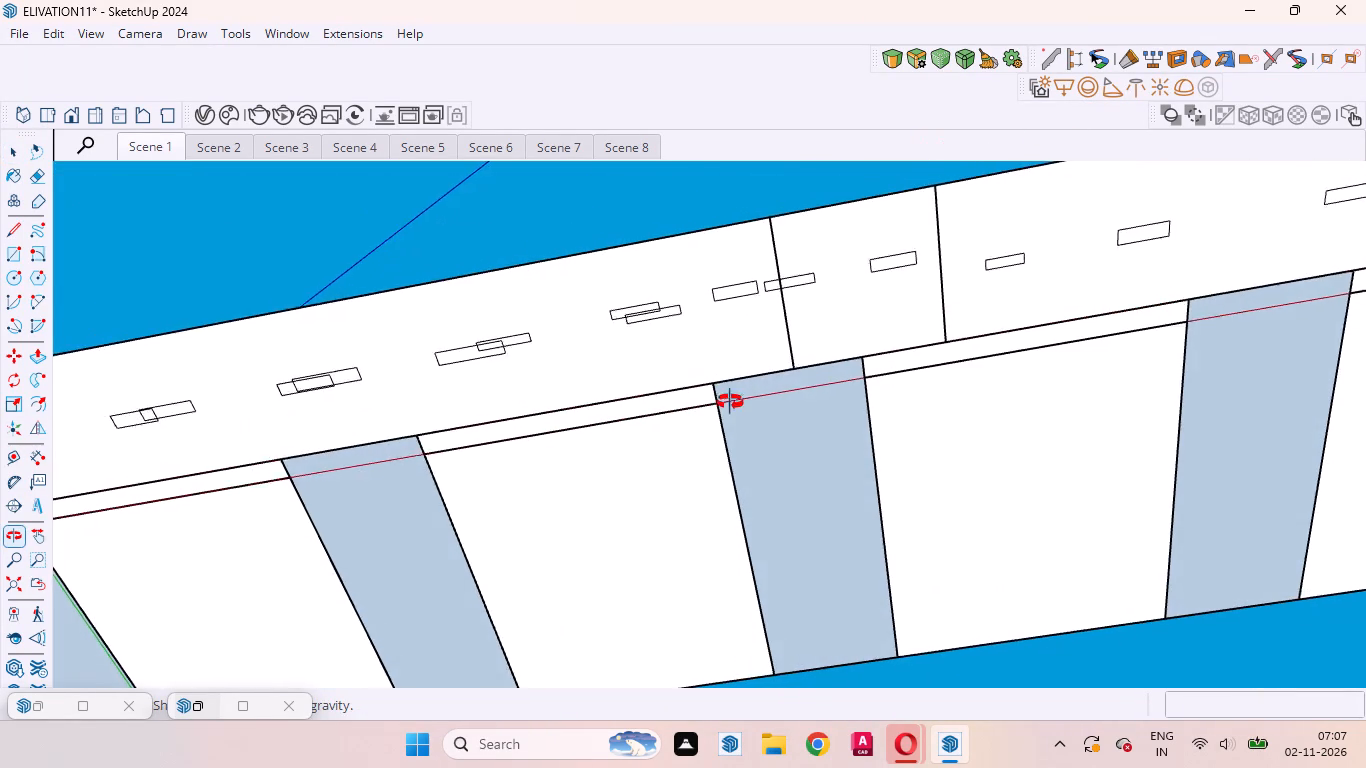
middle_drag(730, 402, 858, 760)
scroll(810, 357, up, 4)
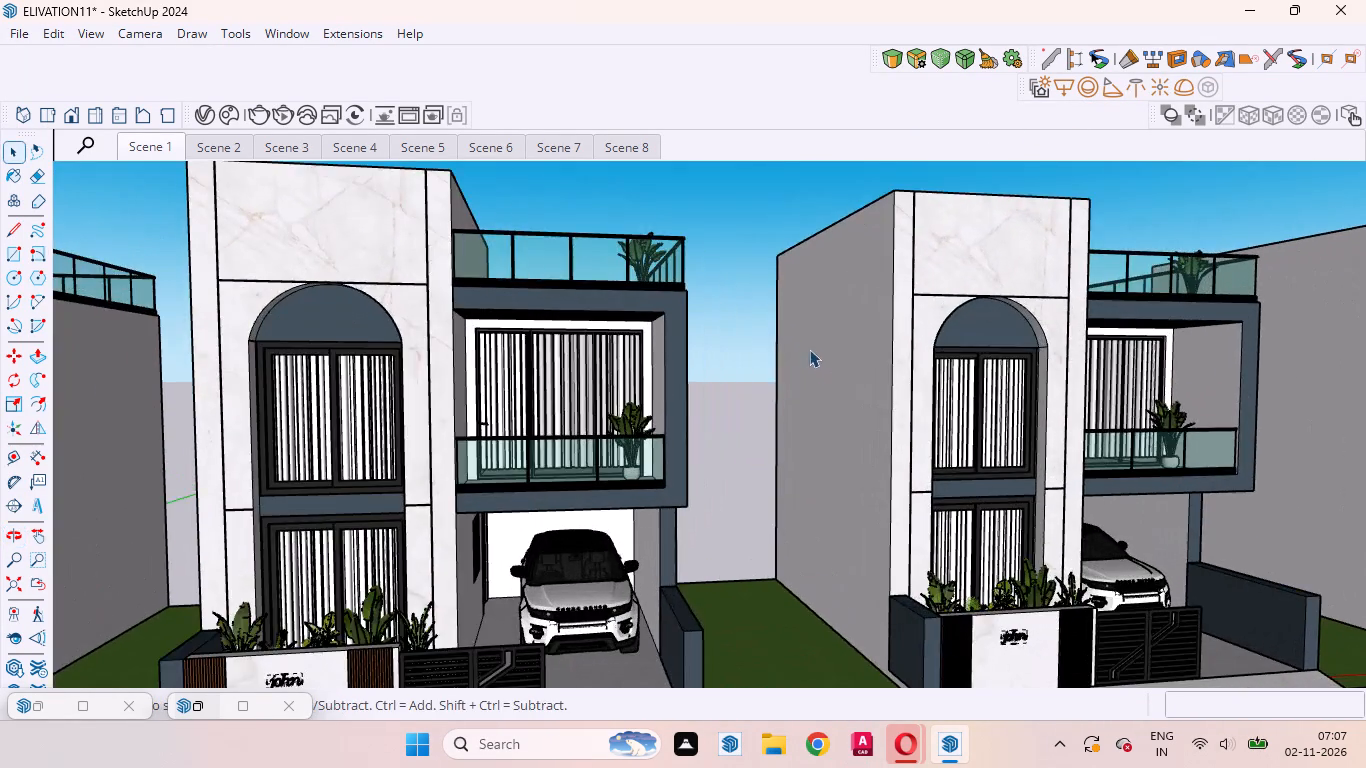
middle_drag(809, 362, 809, 513)
scroll(807, 486, up, 1)
scroll(833, 170, down, 10)
scroll(665, 314, down, 7)
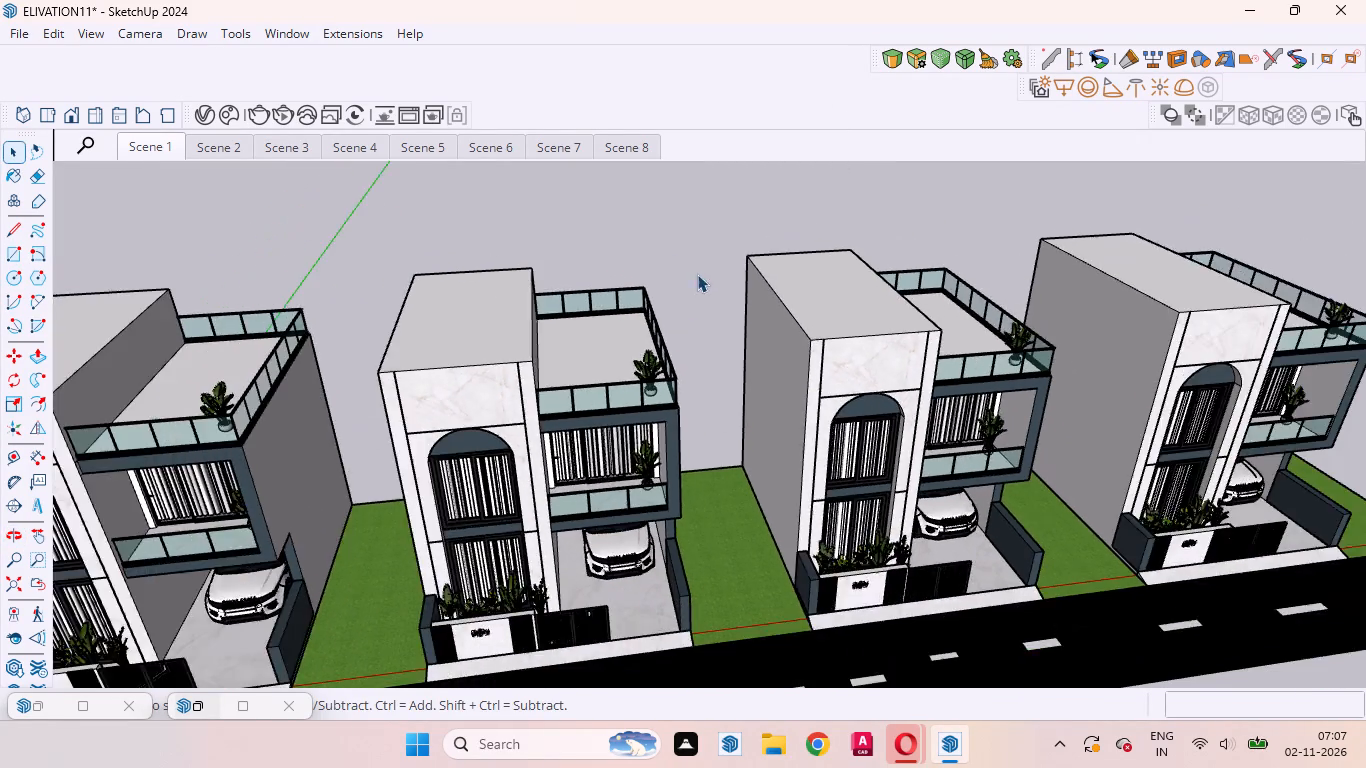
scroll(697, 274, down, 4)
scroll(704, 523, up, 9)
middle_drag(716, 611, 711, 368)
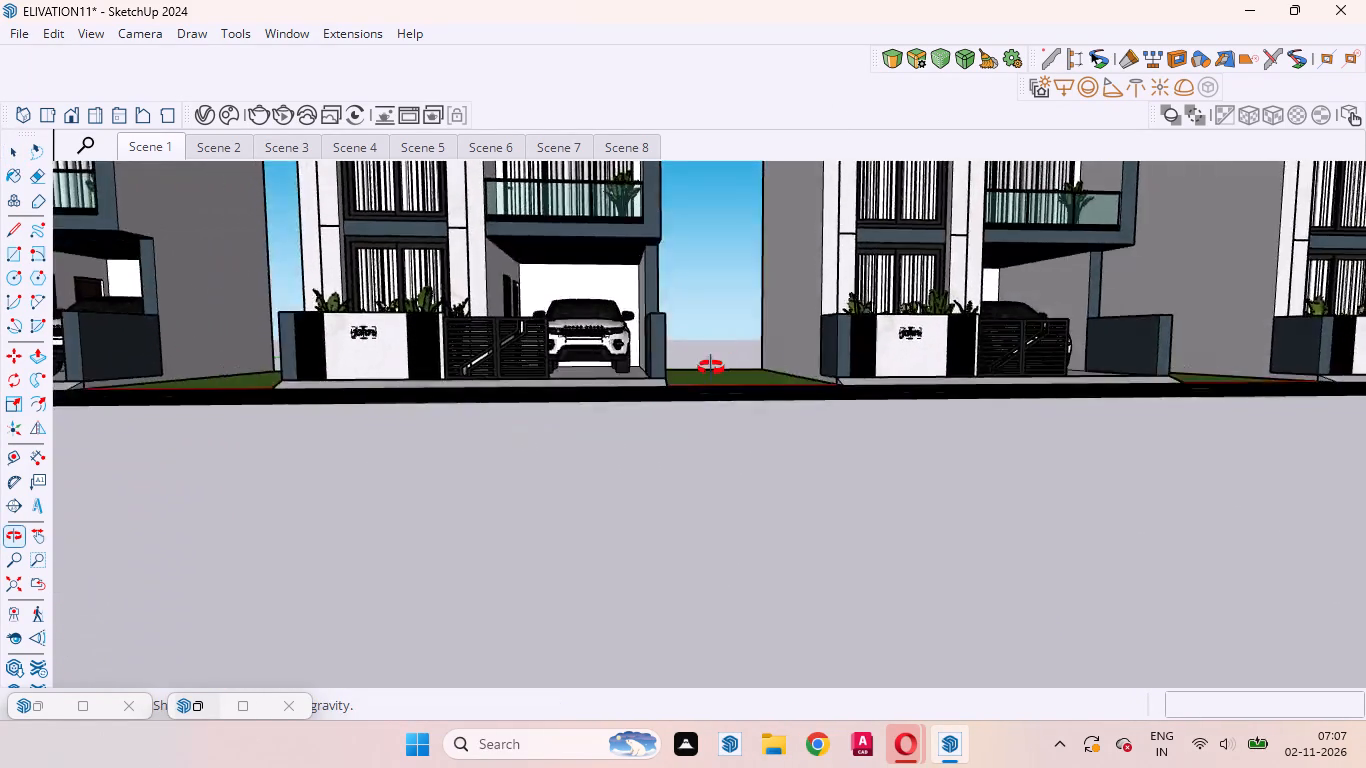
middle_drag(711, 368, 733, 218)
scroll(676, 451, down, 5)
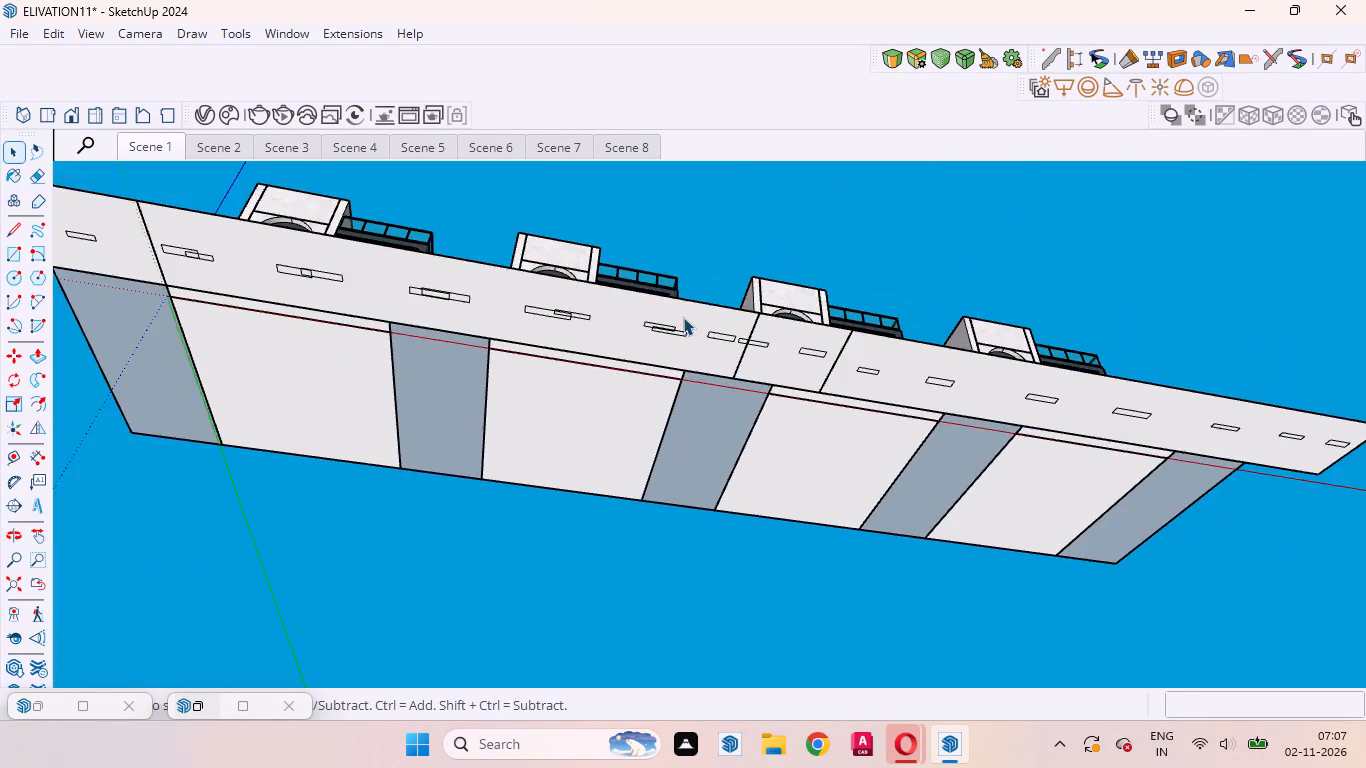
Delete all four edges of one of the two overlapping lane-marking rectangles on the underside of the road, inside its road group.
scroll(683, 317, up, 19)
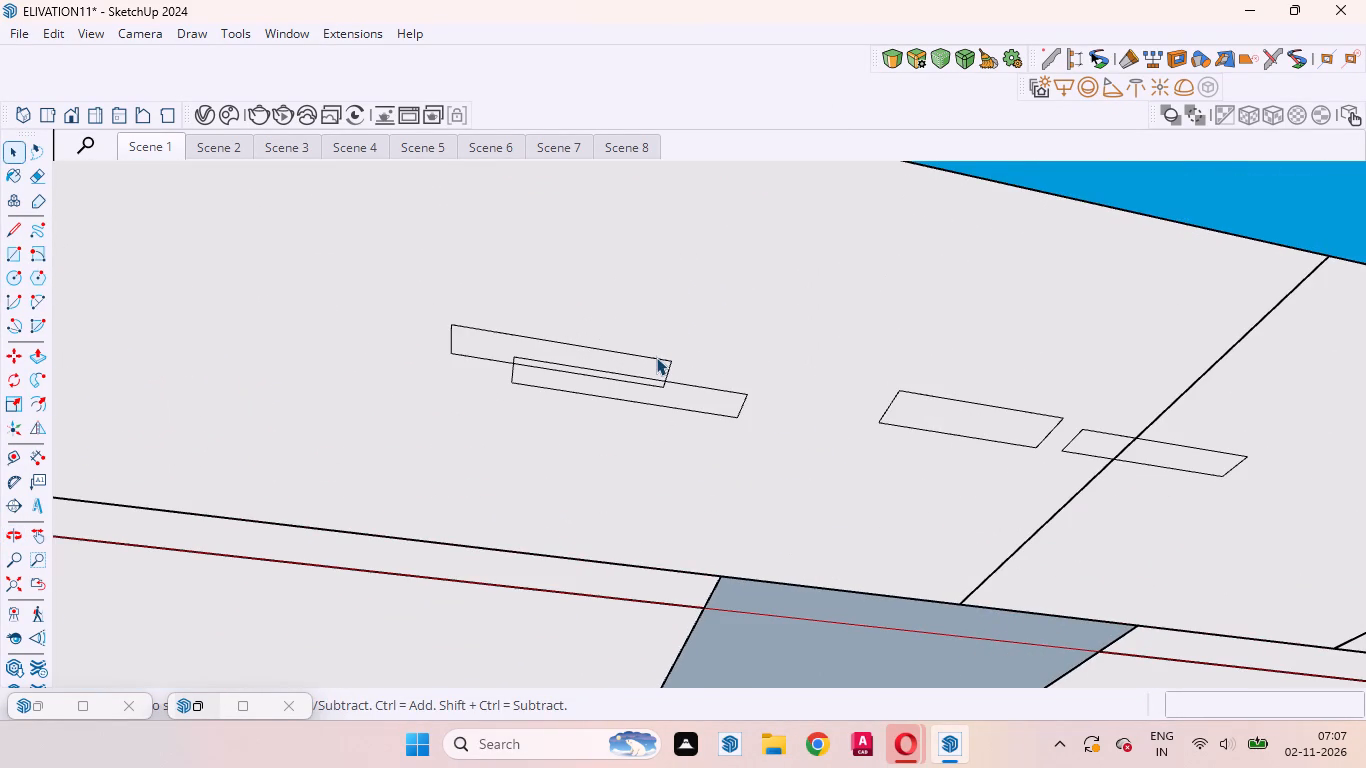
click(656, 357)
double_click(655, 357)
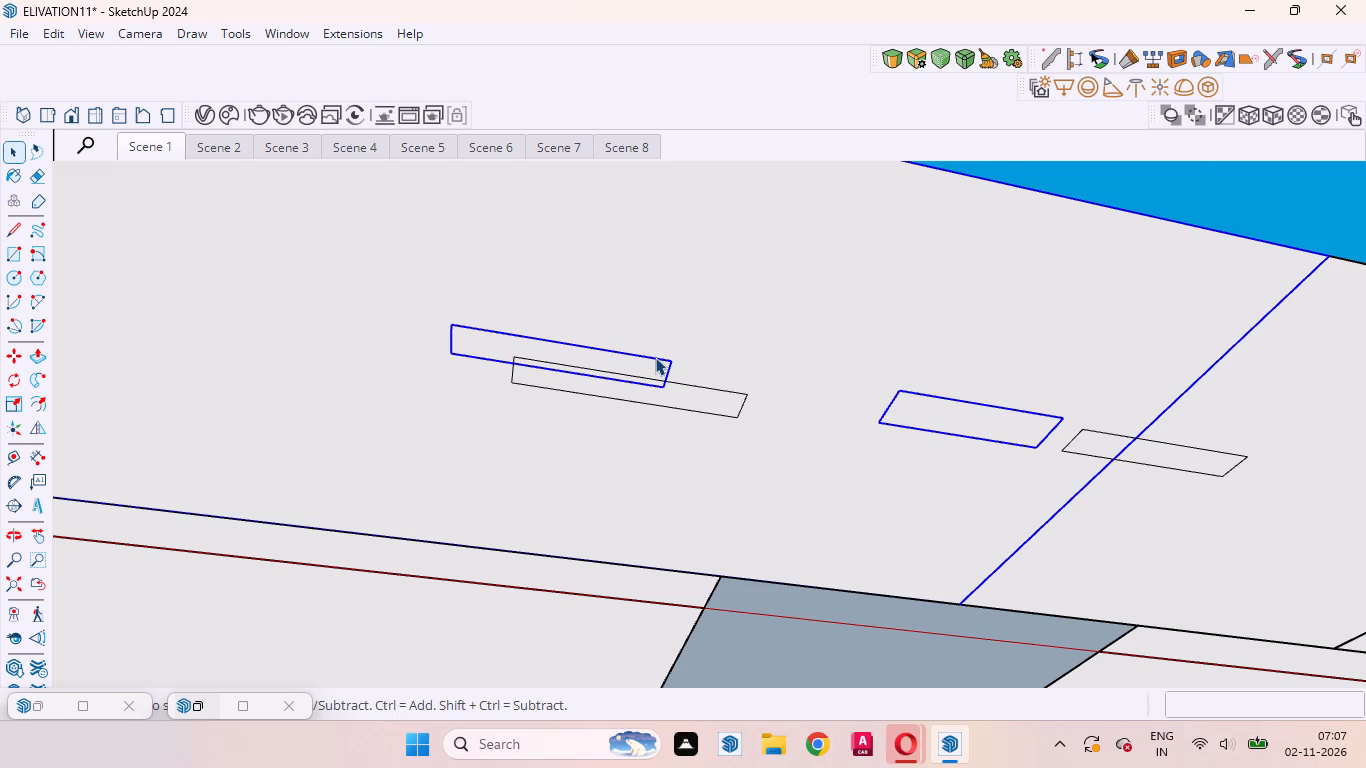
click(655, 357)
click(655, 357)
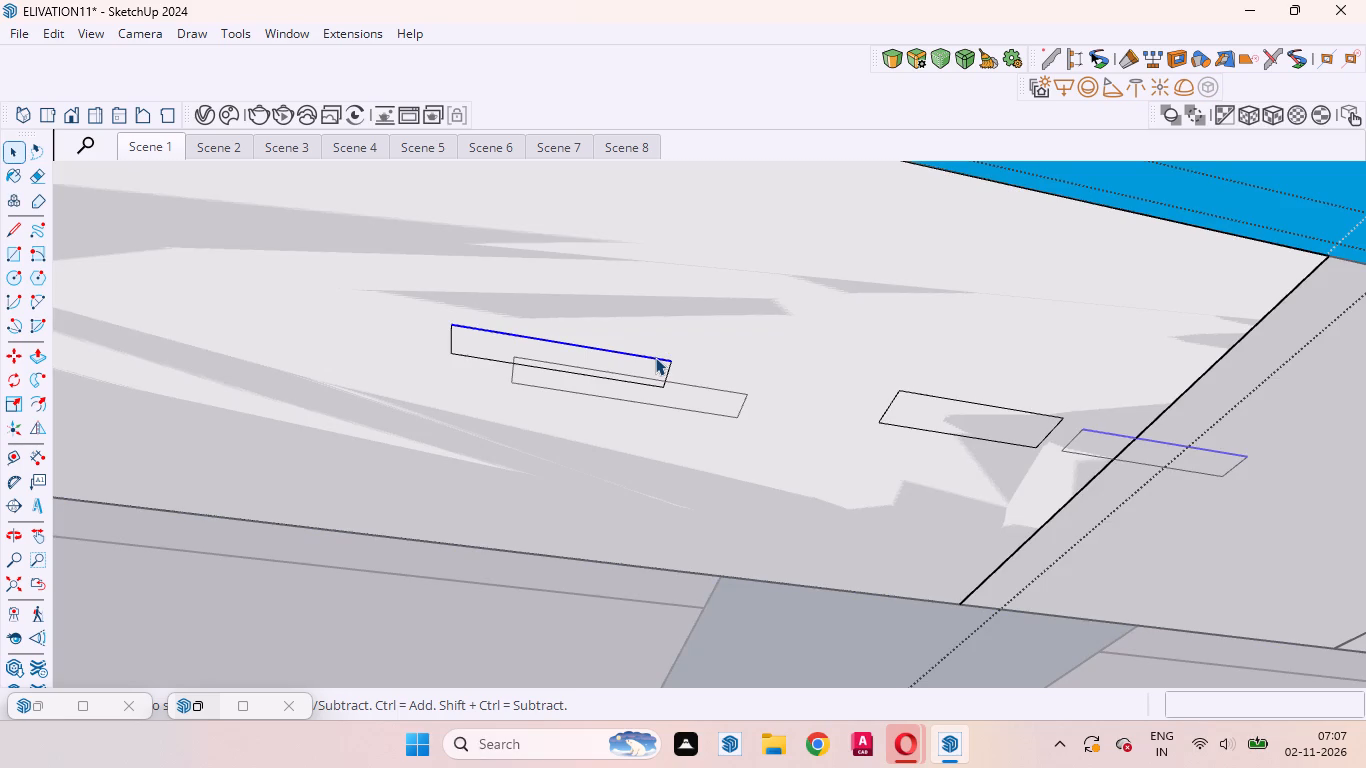
key(Delete)
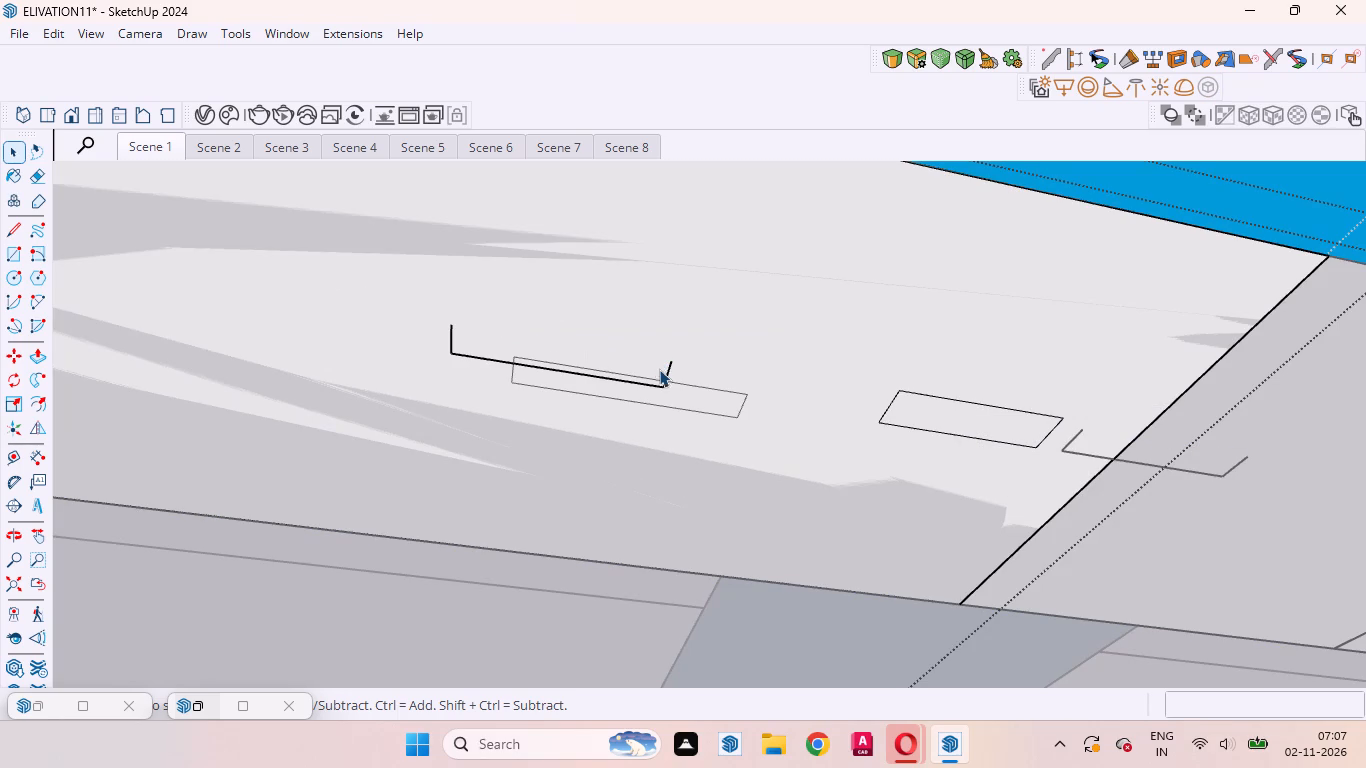
drag(670, 387, 567, 344)
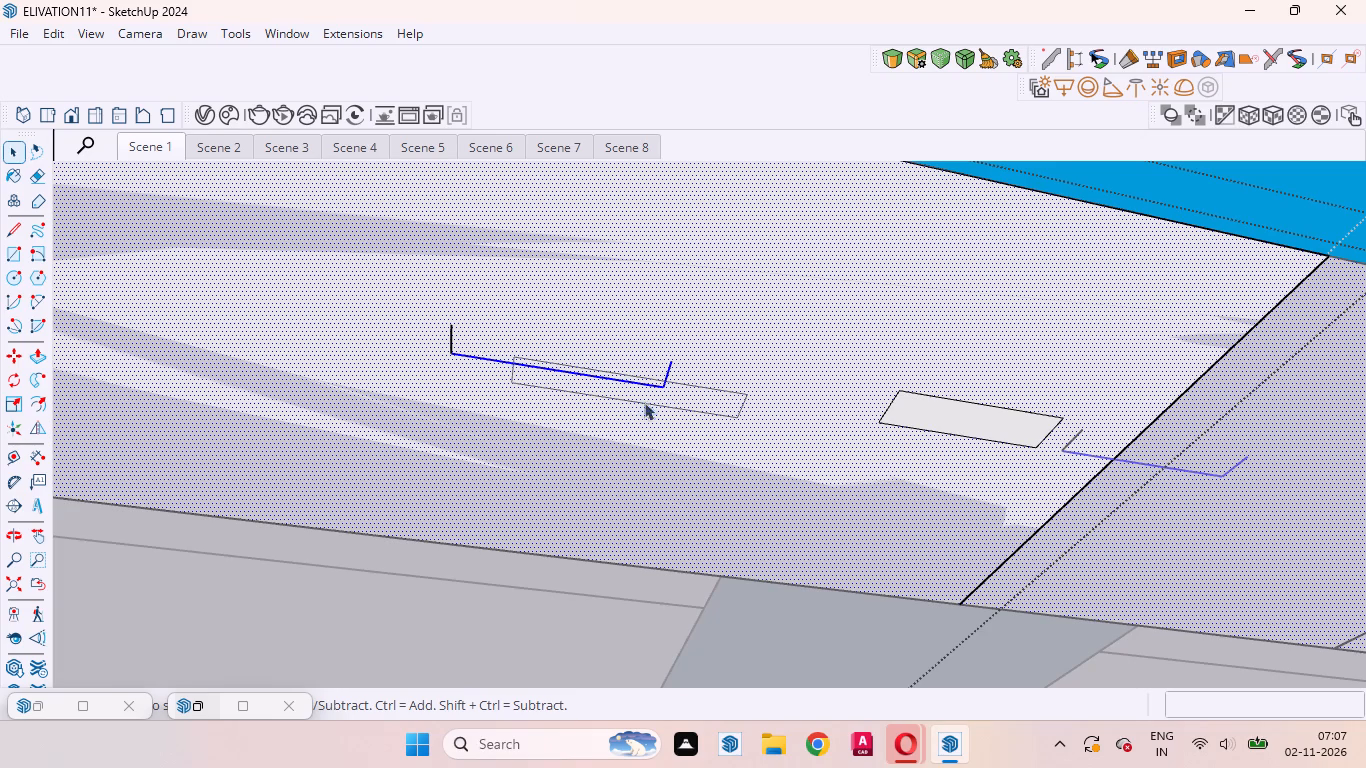
click(658, 386)
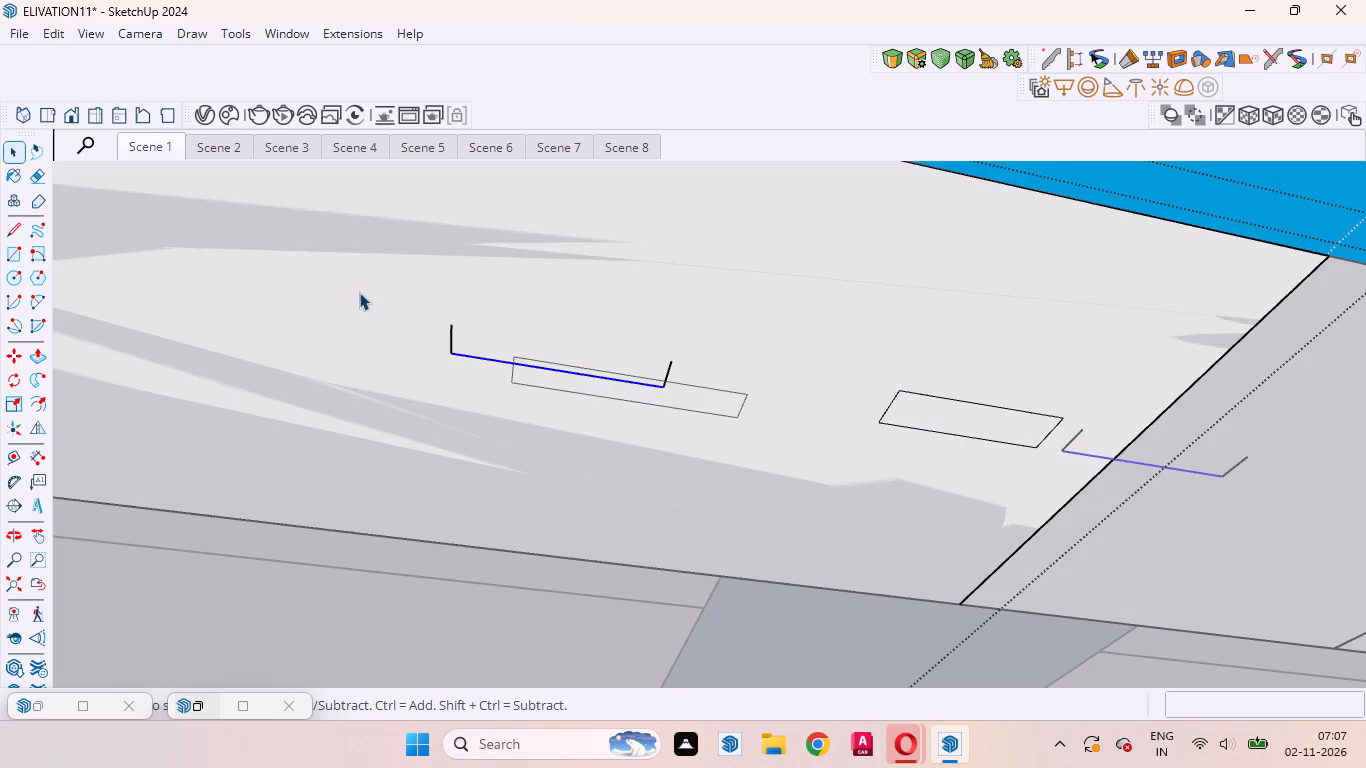
drag(359, 292, 716, 511)
key(Delete)
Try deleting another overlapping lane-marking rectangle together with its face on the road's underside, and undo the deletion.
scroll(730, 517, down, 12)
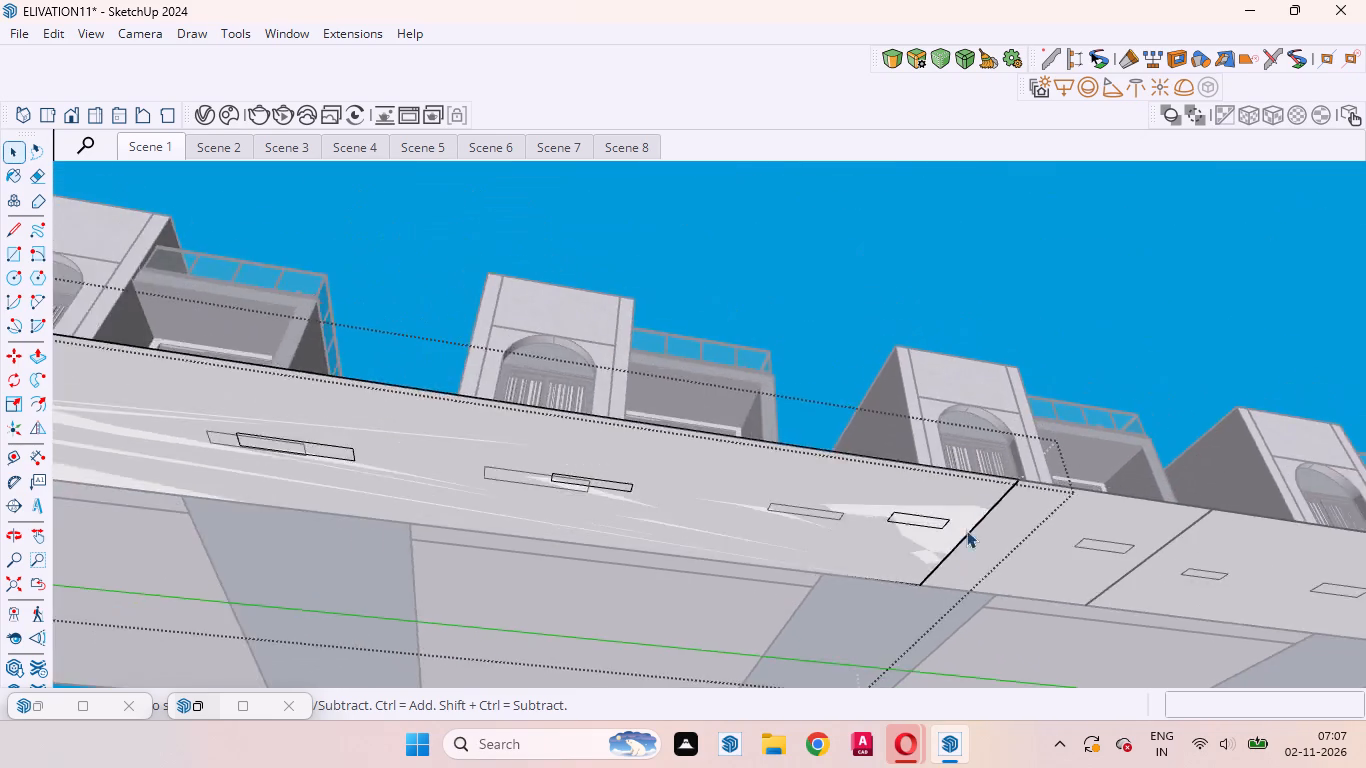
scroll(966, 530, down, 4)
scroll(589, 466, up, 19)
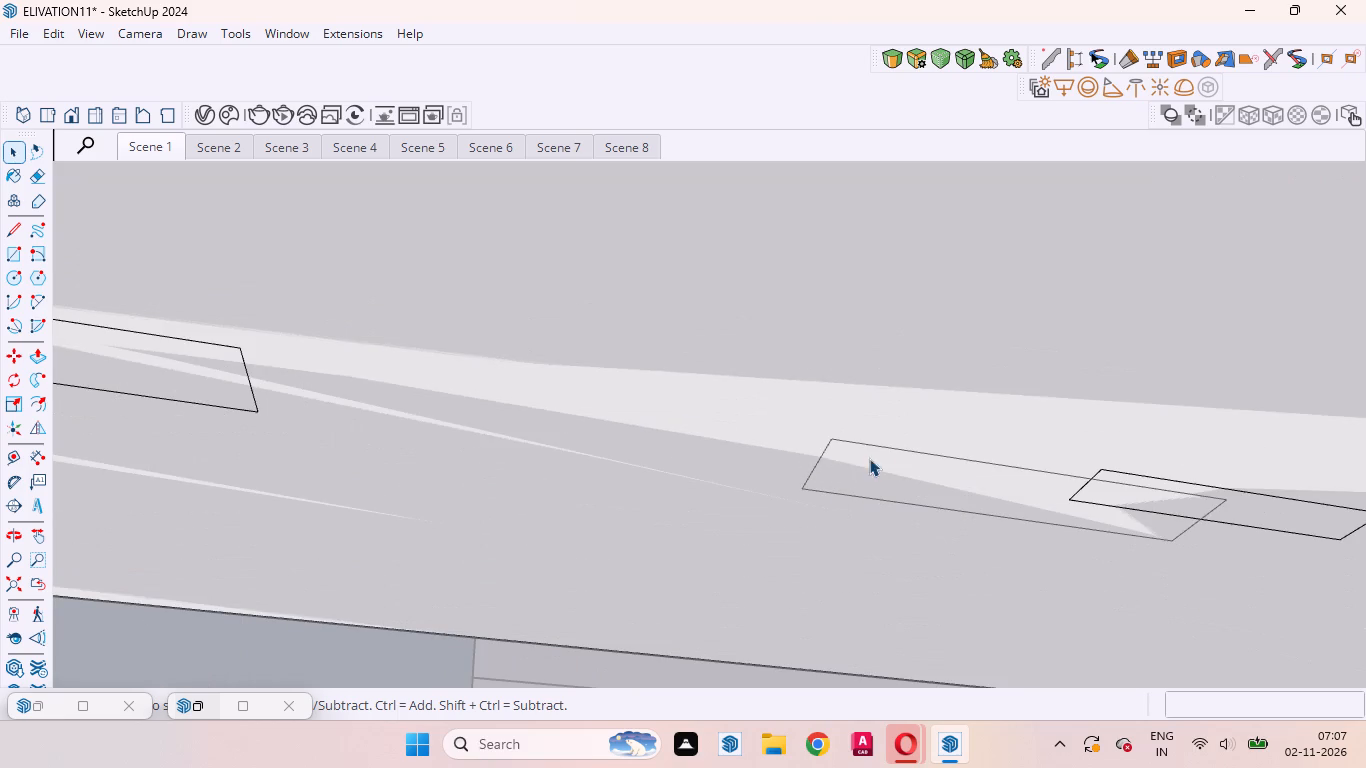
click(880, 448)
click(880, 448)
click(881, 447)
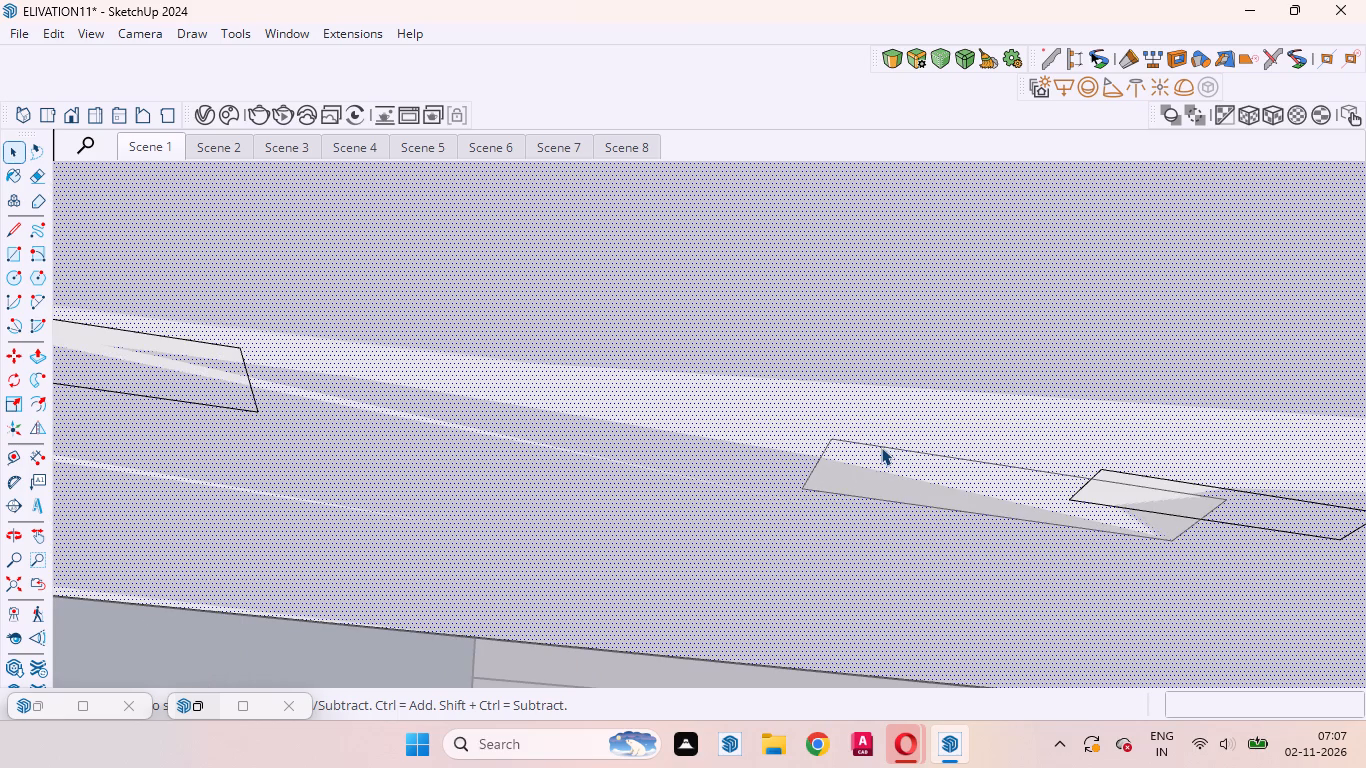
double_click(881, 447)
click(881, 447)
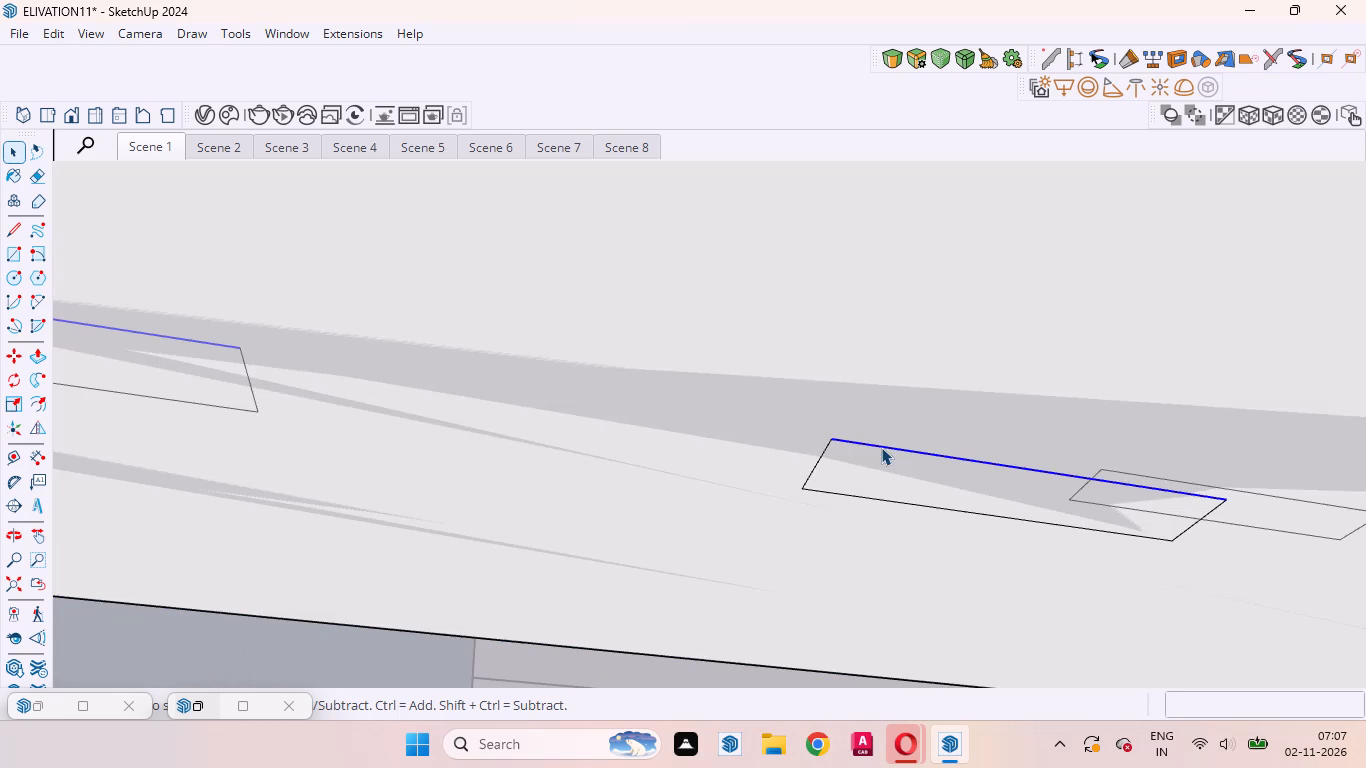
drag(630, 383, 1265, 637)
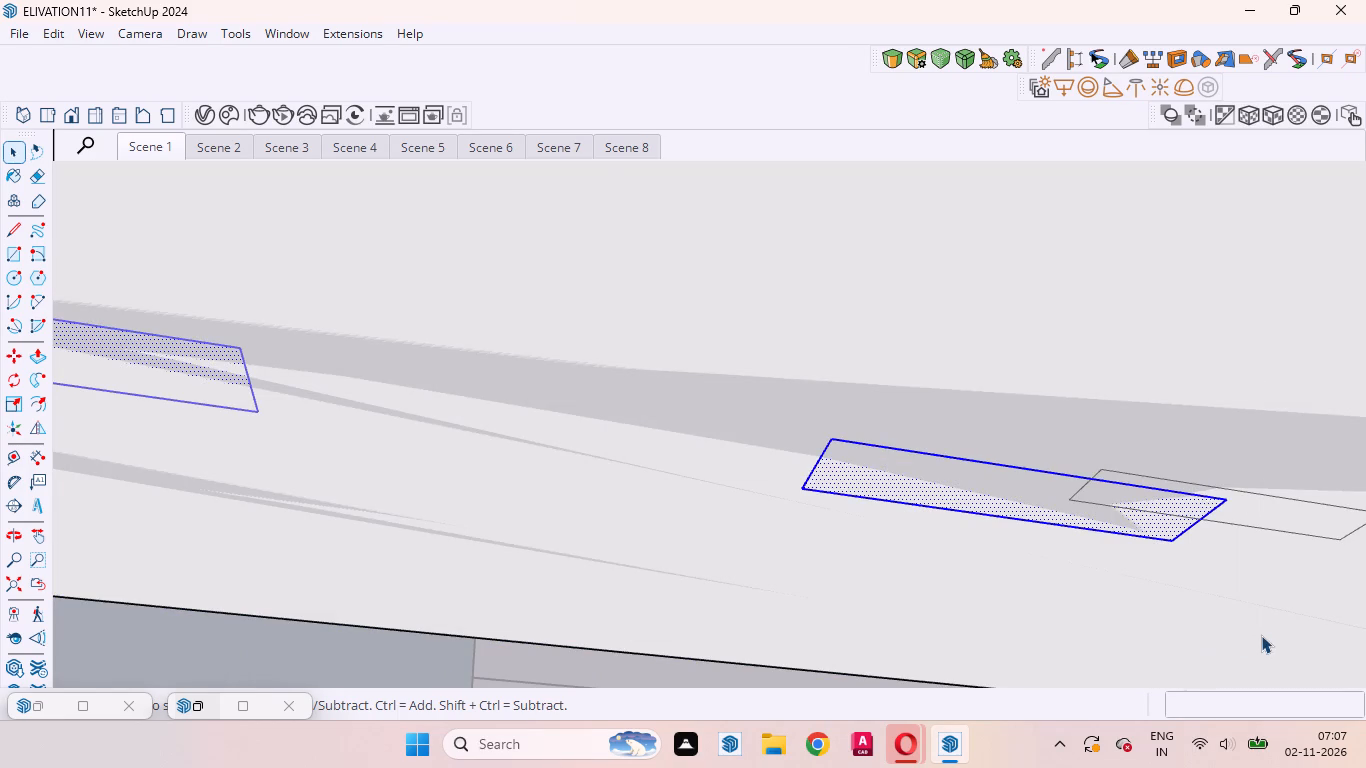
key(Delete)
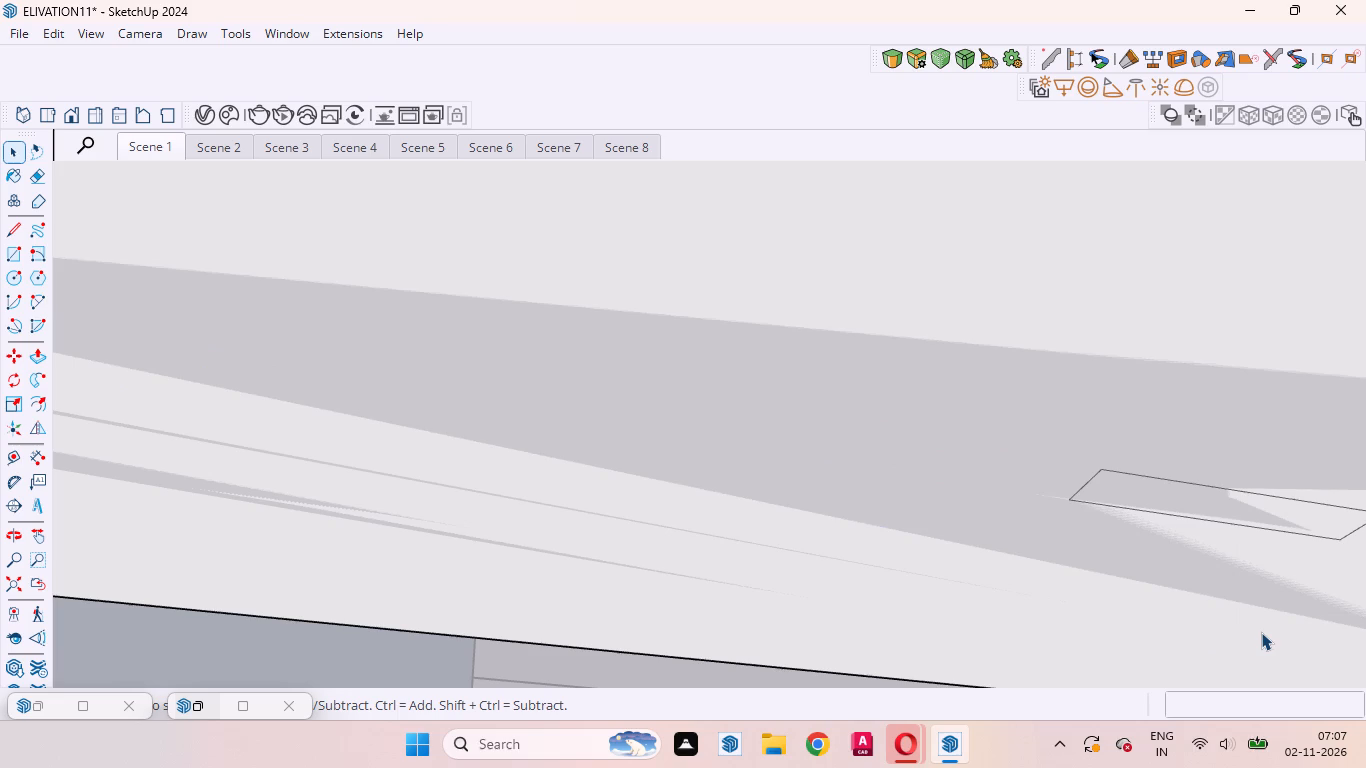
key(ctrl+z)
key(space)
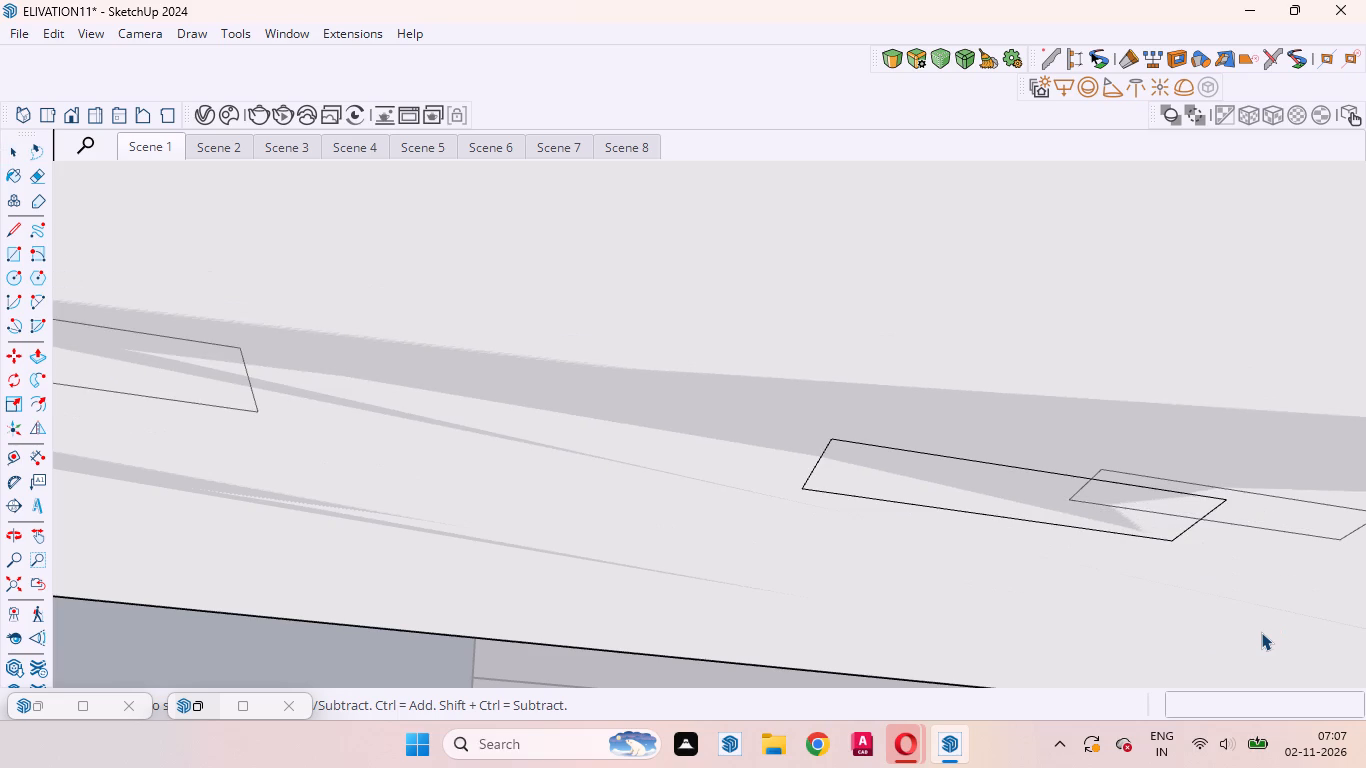
Delete all four edges of the darker-outlined rectangle of the two overlapping lane markings on the road's underside, and leave the road group.
scroll(1034, 551, up, 5)
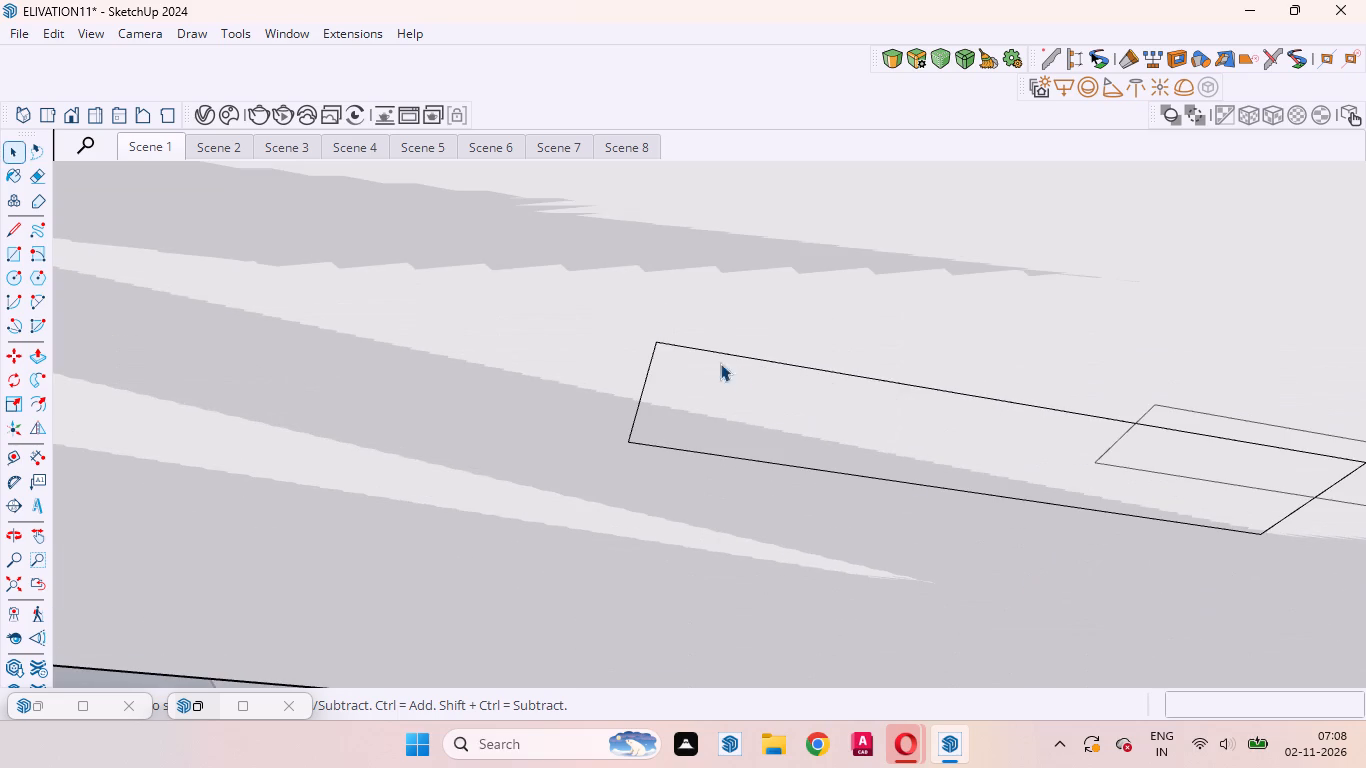
drag(580, 306, 823, 497)
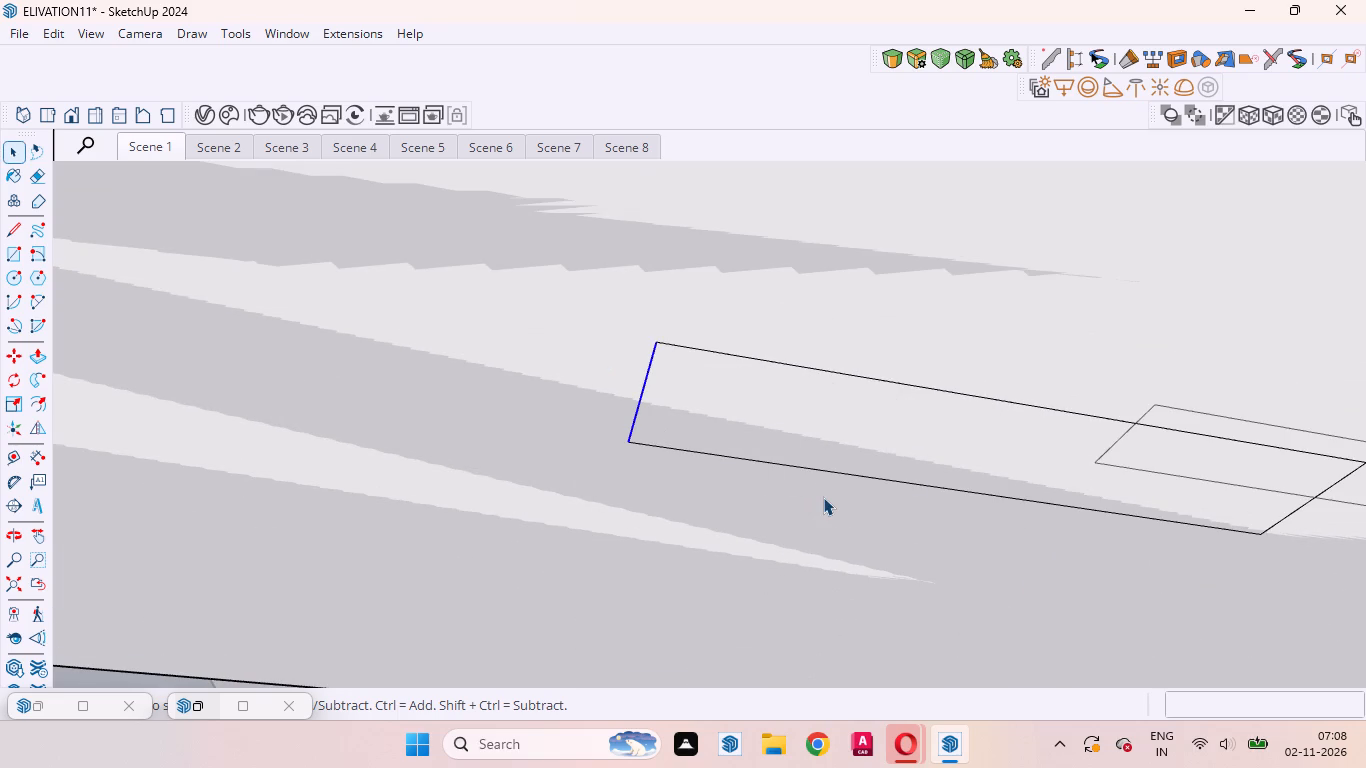
key(Delete)
drag(544, 282, 838, 519)
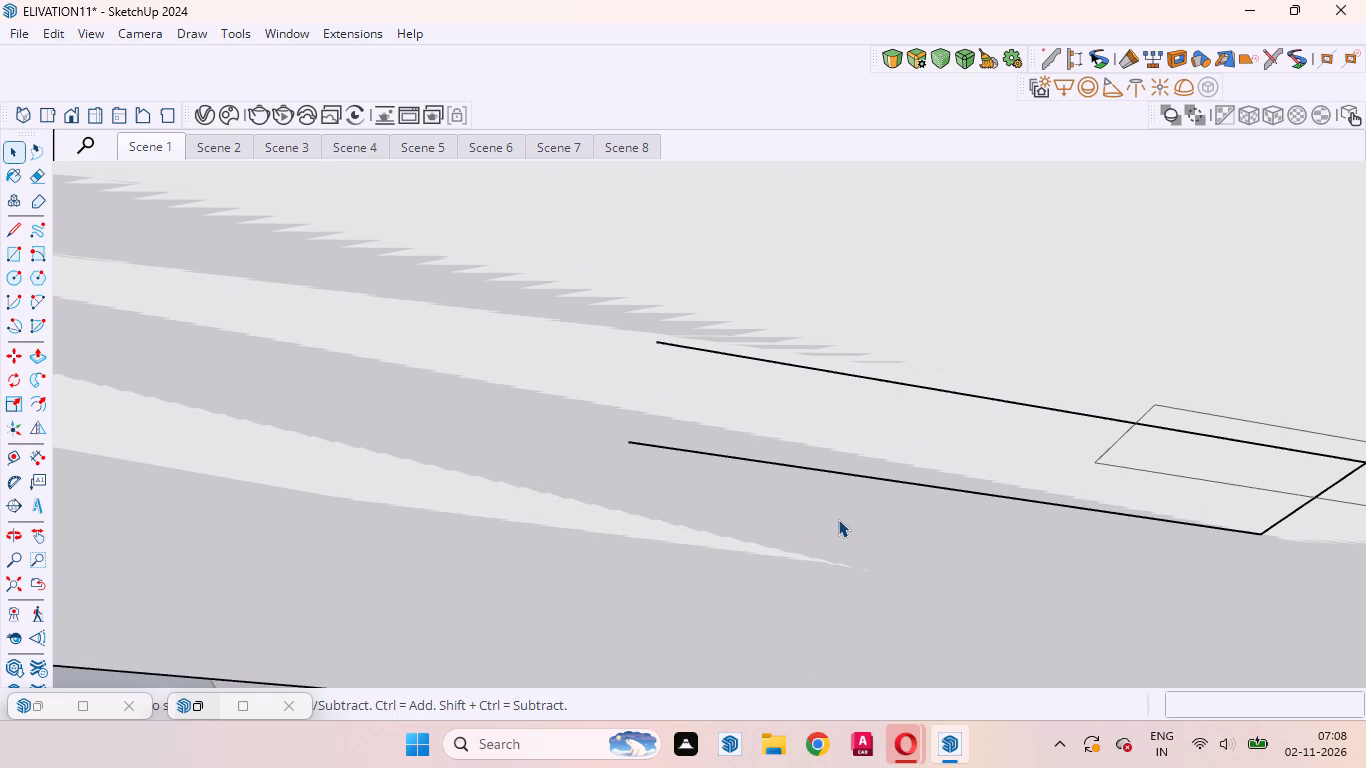
click(845, 376)
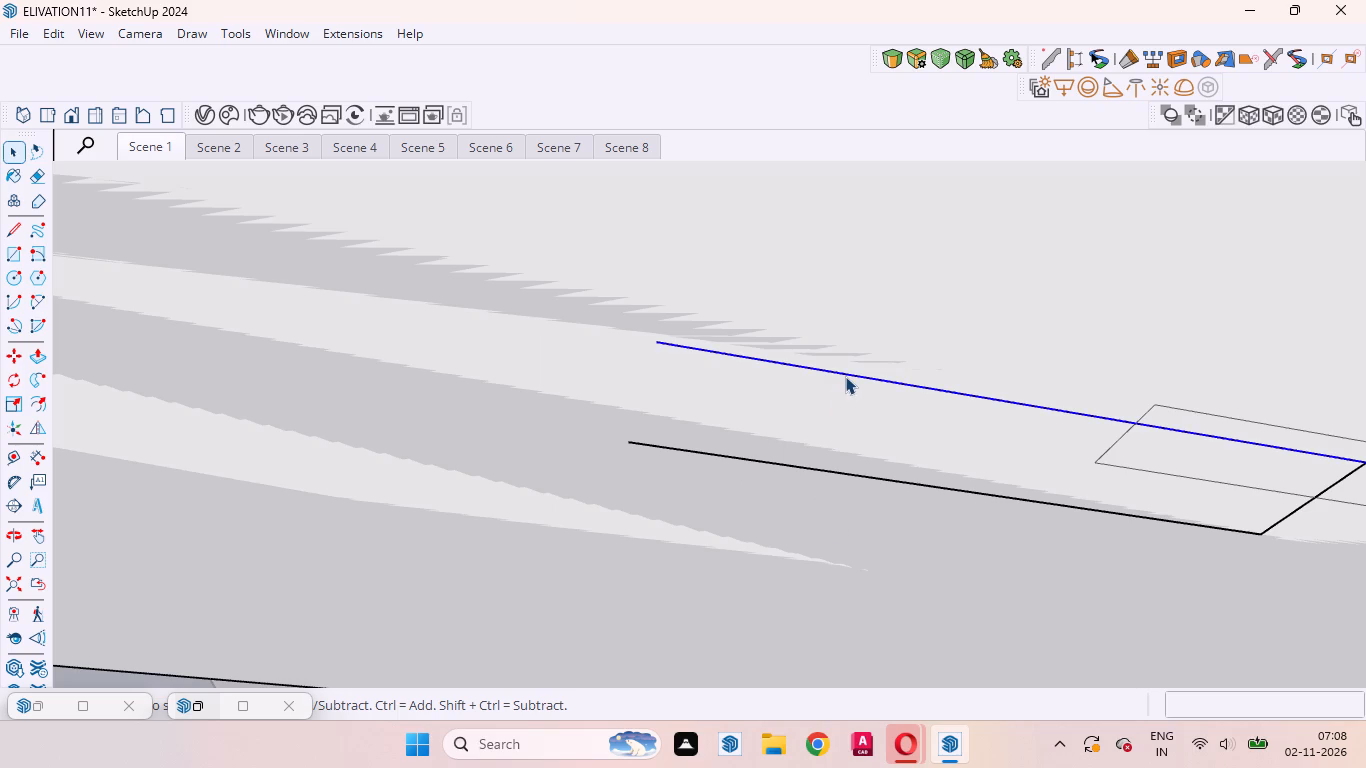
key(Delete)
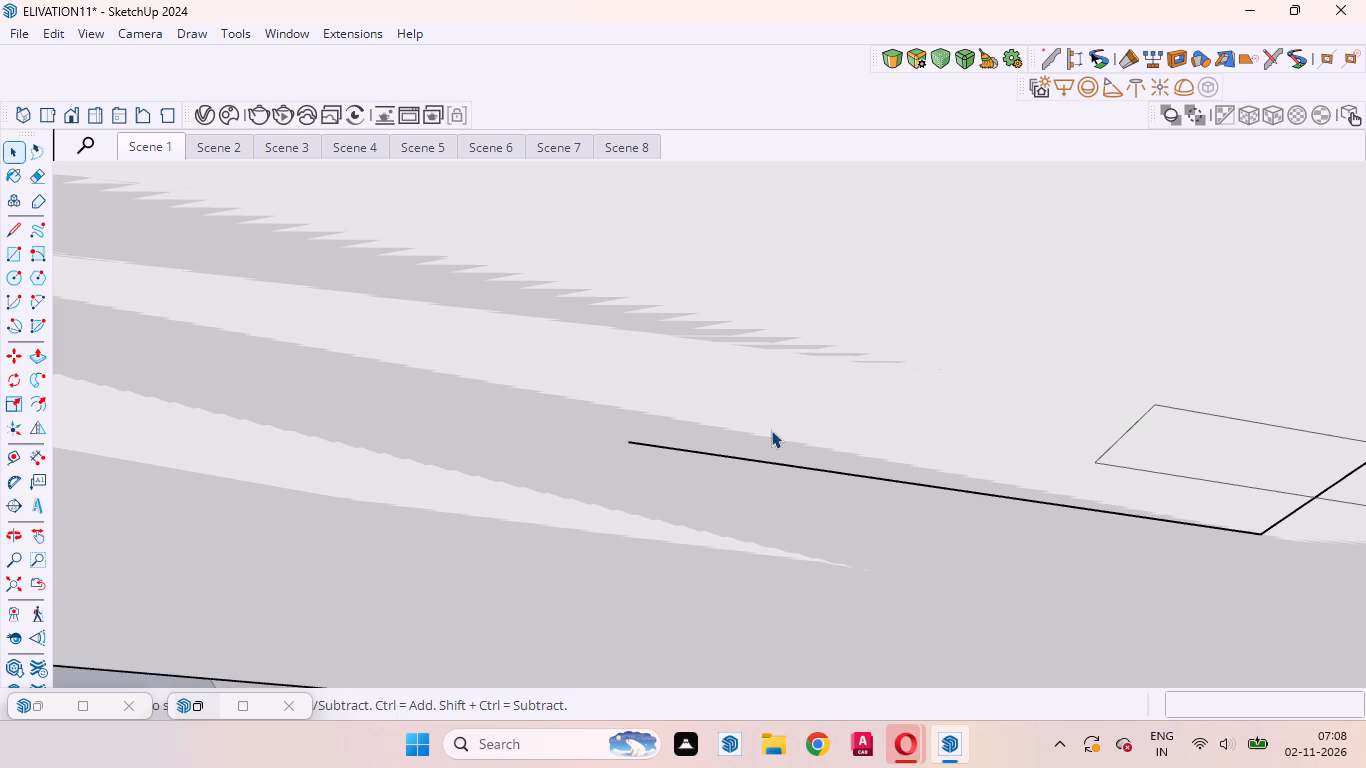
click(784, 465)
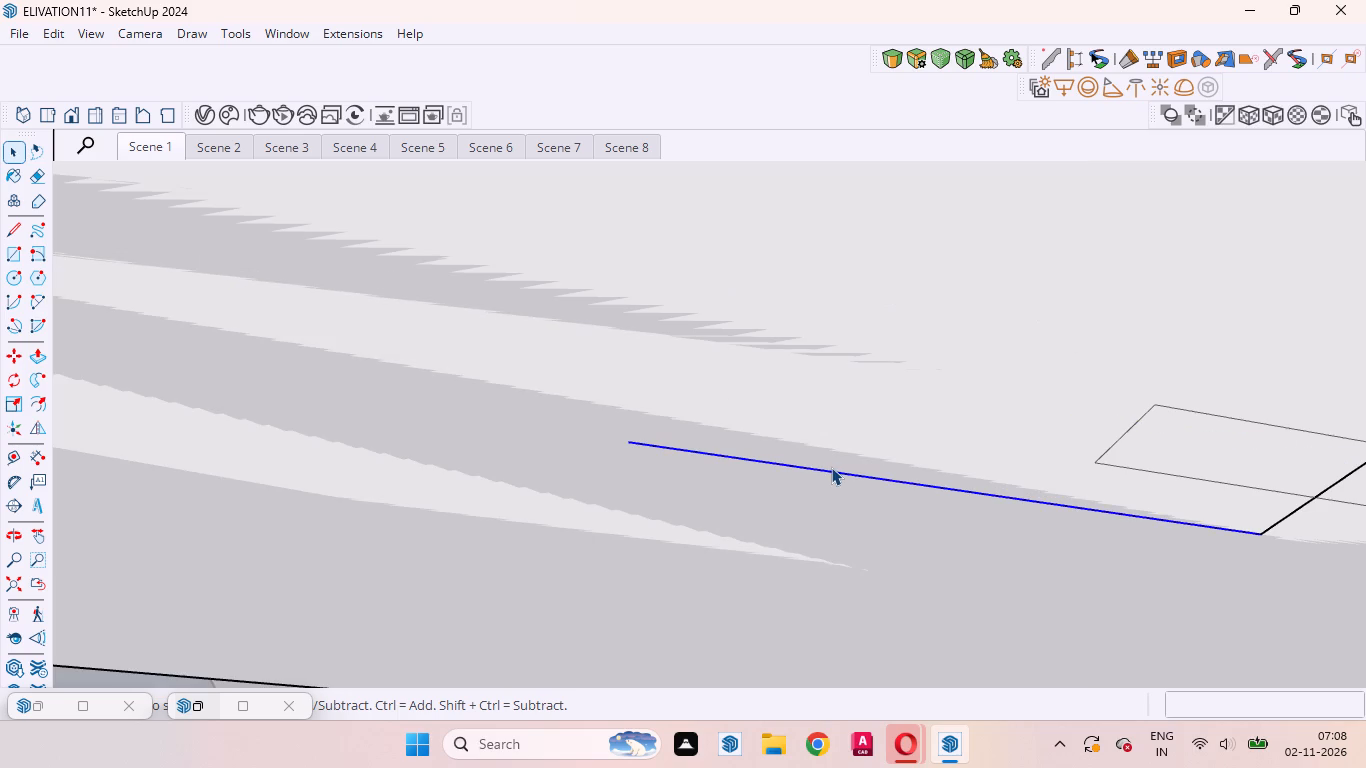
key(Delete)
scroll(734, 497, down, 5)
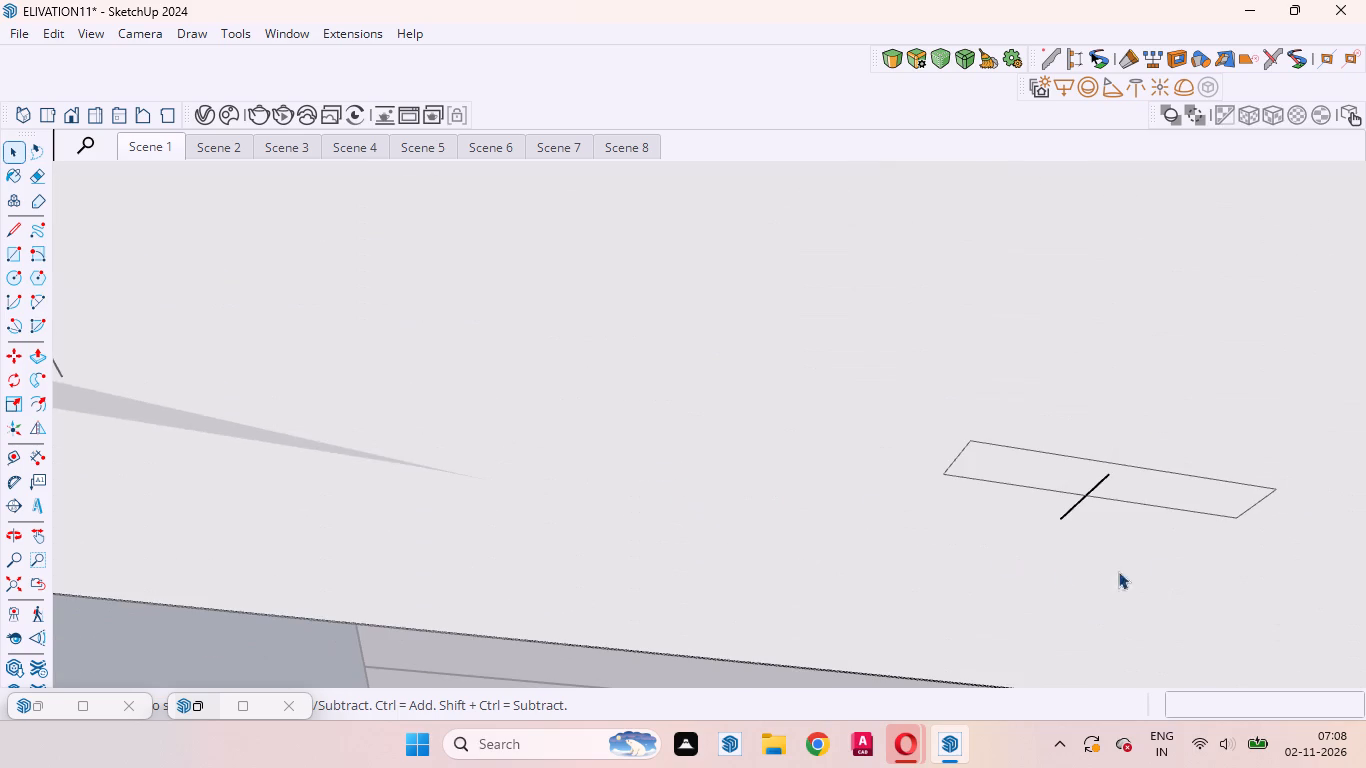
scroll(1097, 502, up, 7)
click(1090, 496)
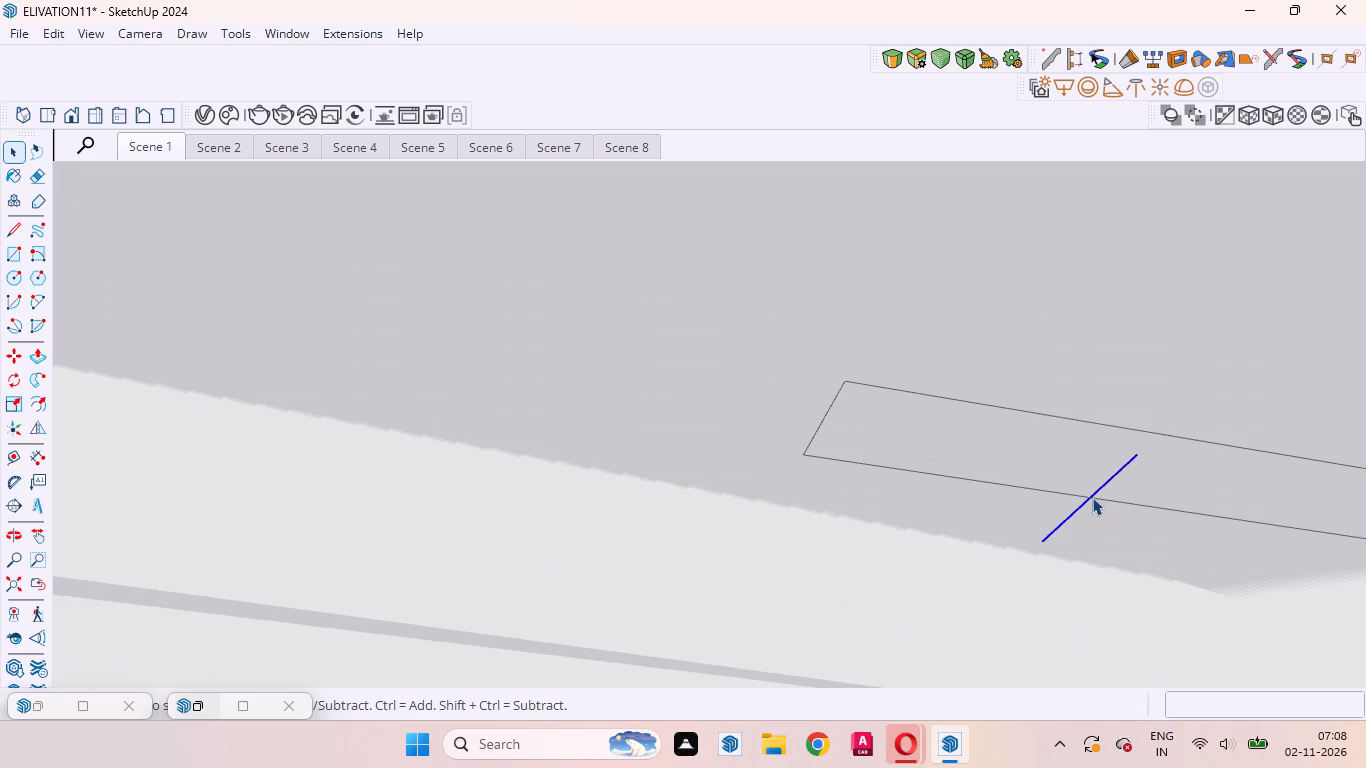
key(Delete)
scroll(1031, 493, down, 7)
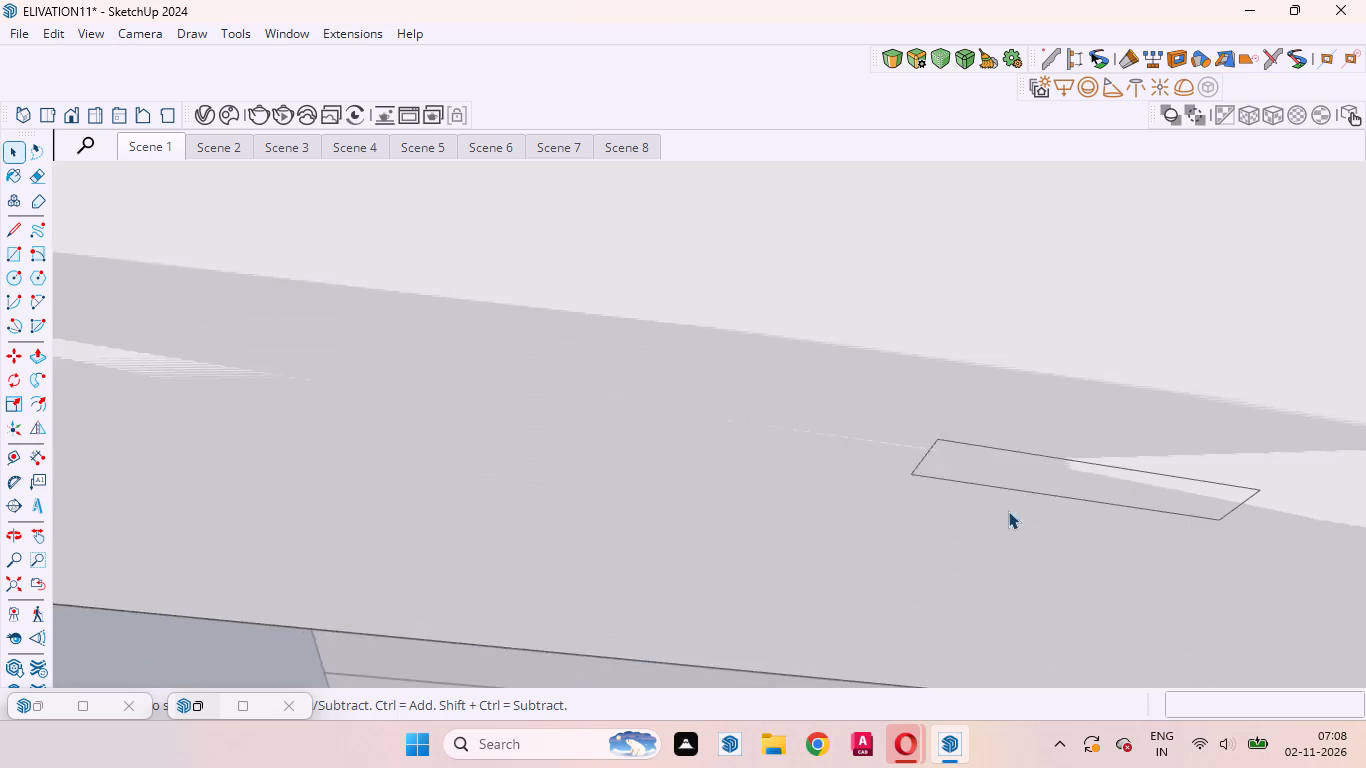
scroll(1008, 511, down, 16)
middle_drag(1079, 466, 982, 767)
scroll(1032, 548, up, 5)
scroll(1090, 456, down, 16)
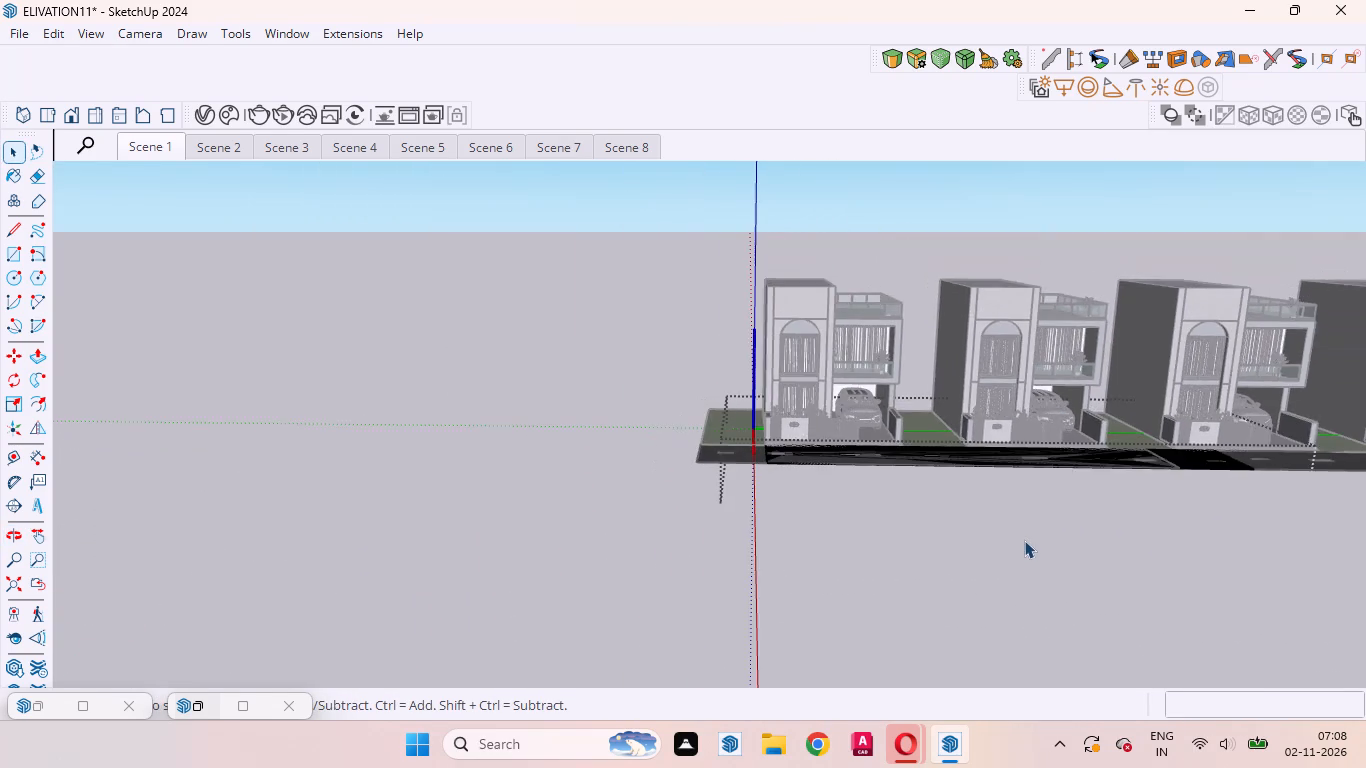
double_click(1025, 540)
Delete the larger of the two overlapping lane-marking rectangles nearest the origin, with its face, on the road's underside, and leave the group.
middle_drag(1114, 413, 1066, 695)
scroll(1007, 615, up, 5)
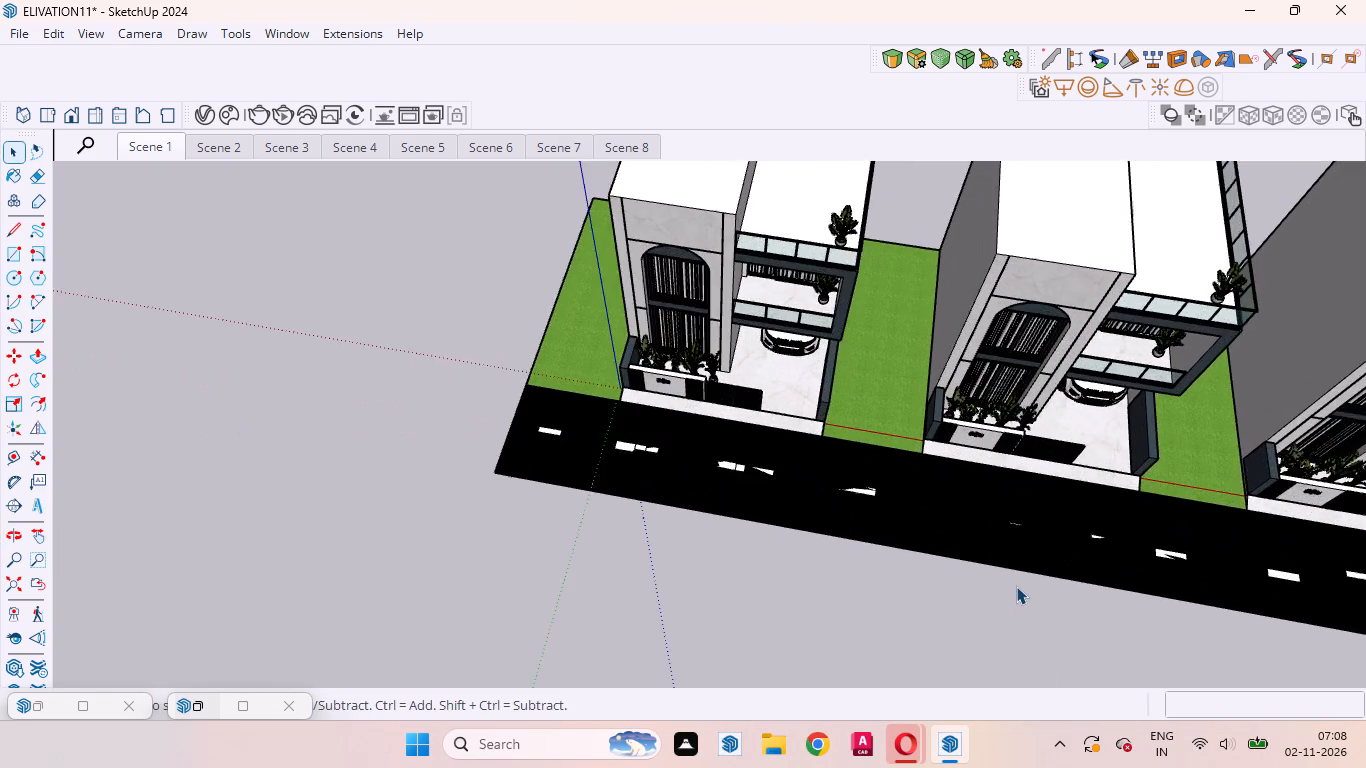
scroll(1016, 586, up, 6)
middle_drag(1014, 597, 1163, 131)
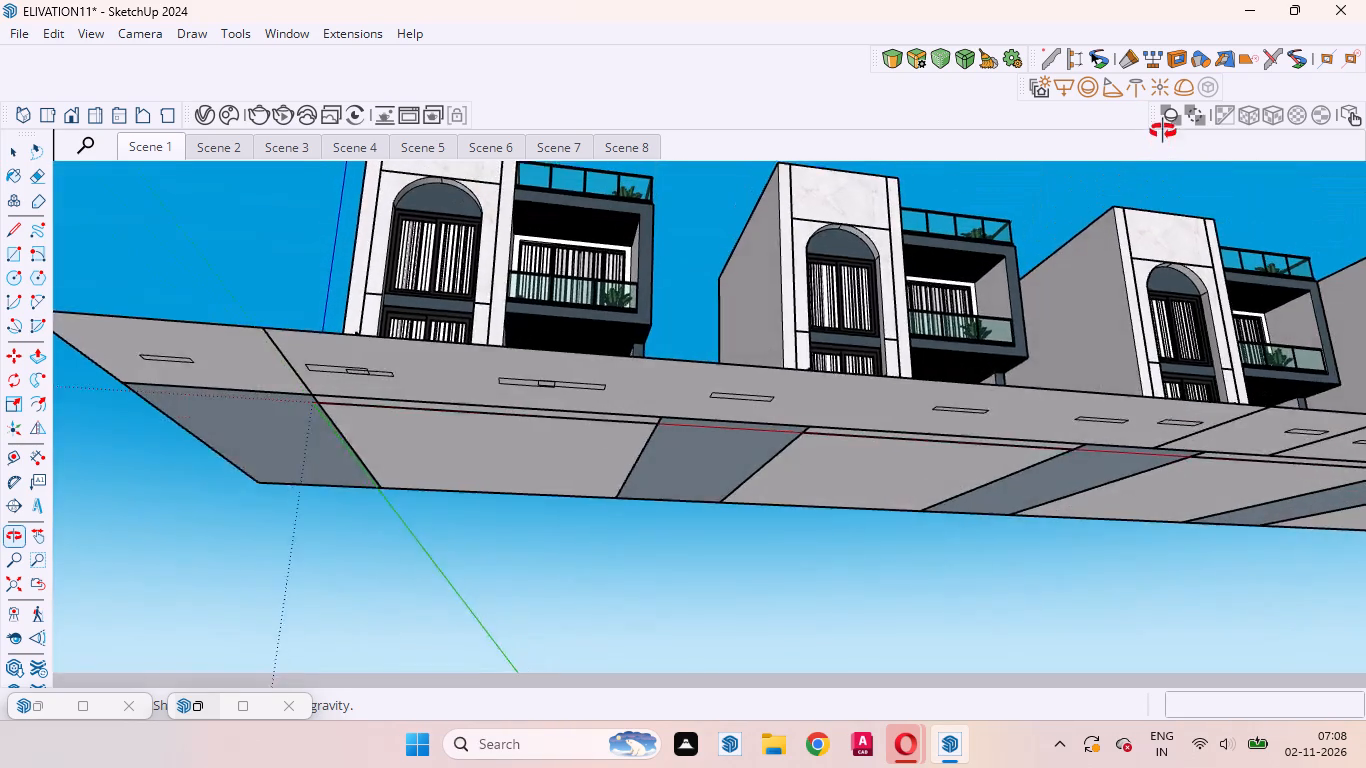
middle_drag(1163, 131, 1166, 129)
scroll(942, 244, down, 6)
scroll(925, 364, up, 5)
middle_drag(1006, 354, 1008, 320)
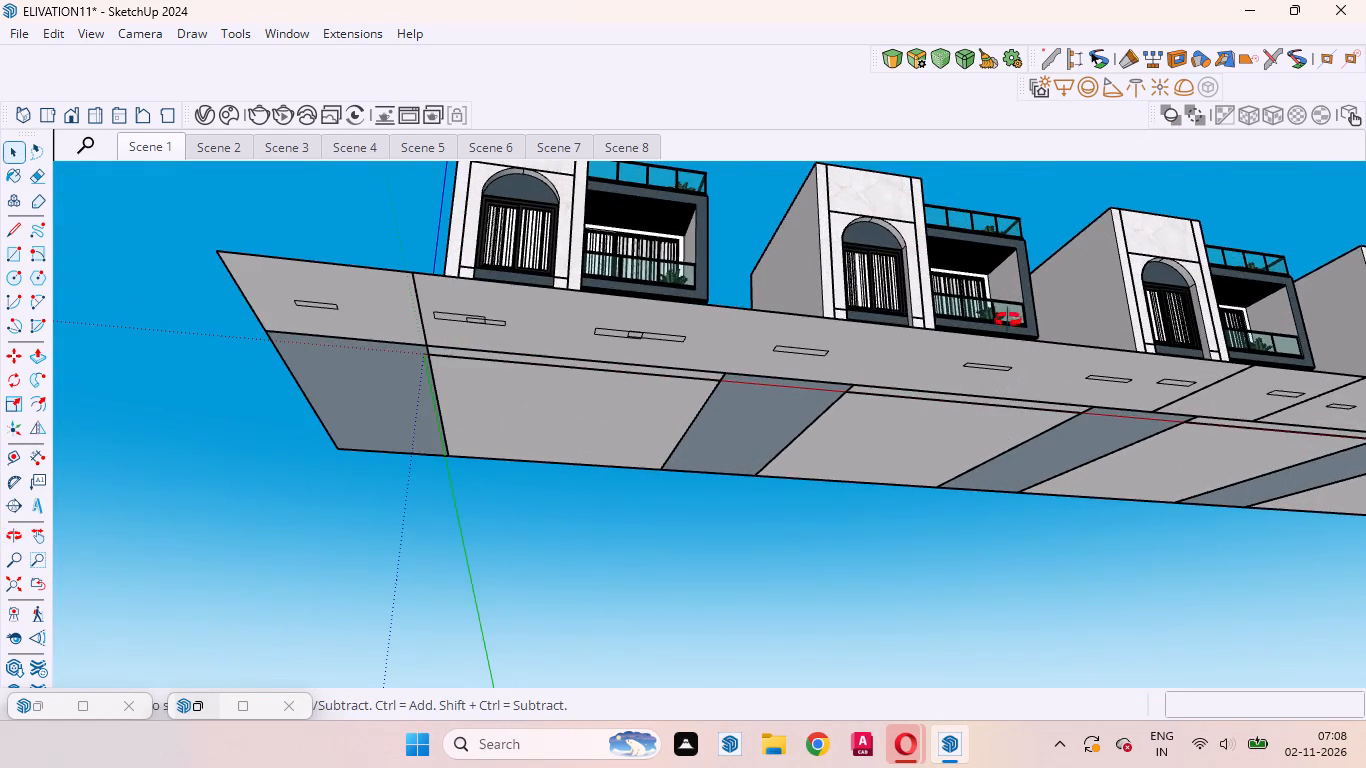
middle_drag(1008, 320, 1026, 155)
scroll(1053, 506, down, 4)
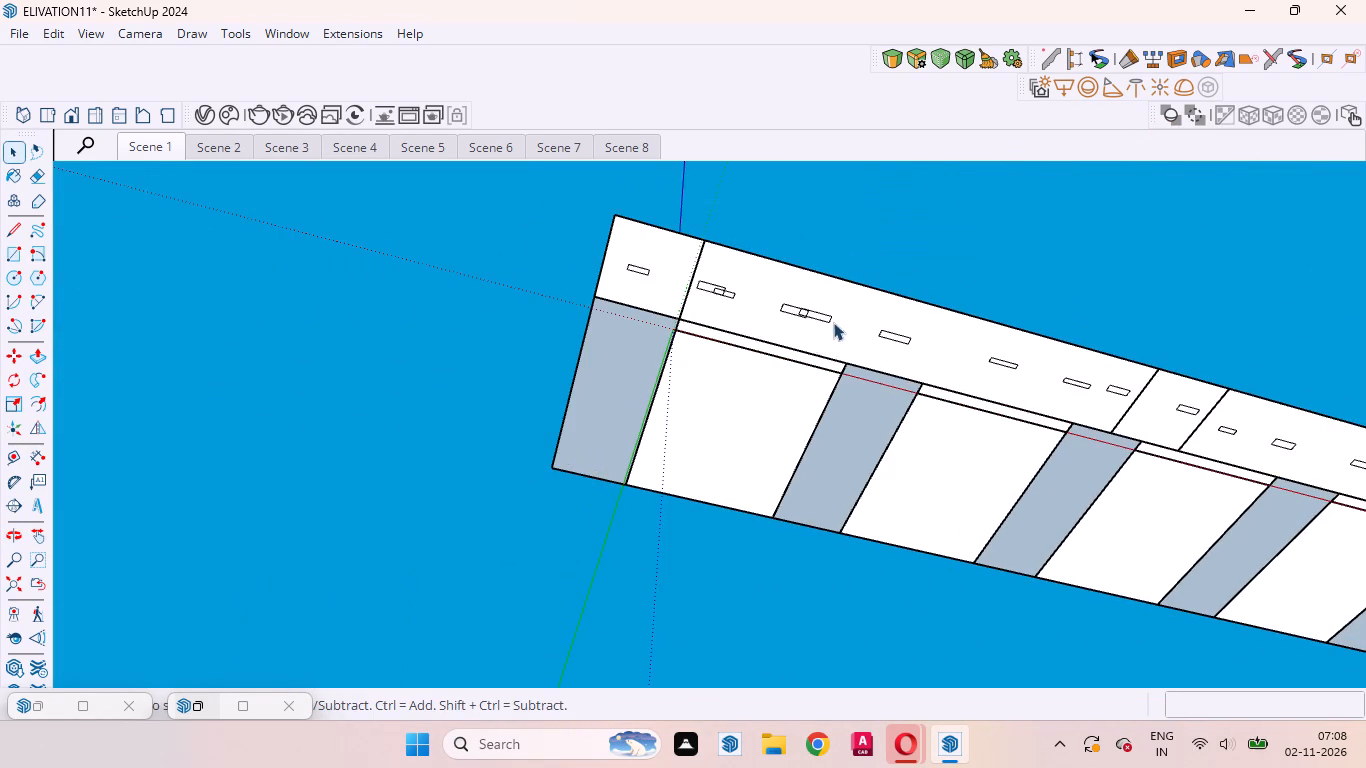
scroll(817, 309, up, 14)
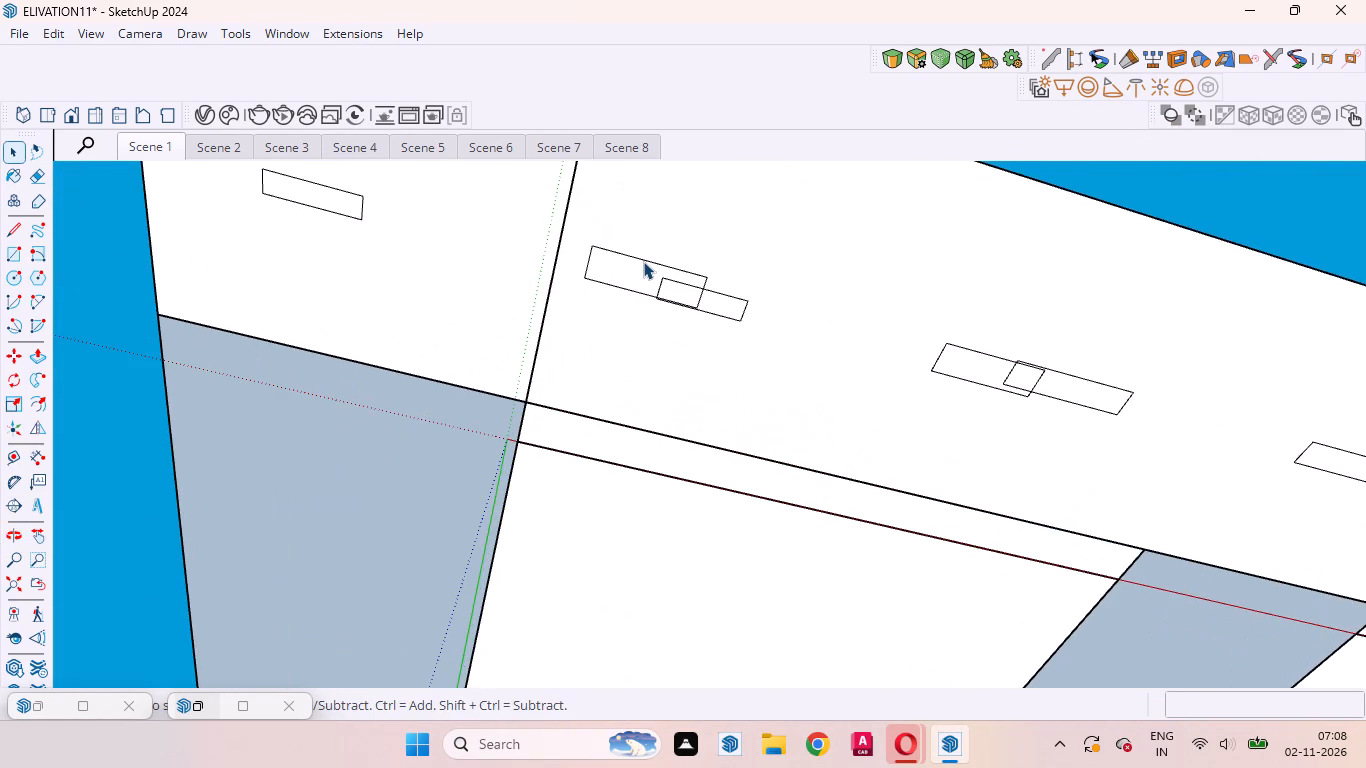
click(643, 260)
double_click(643, 260)
click(643, 260)
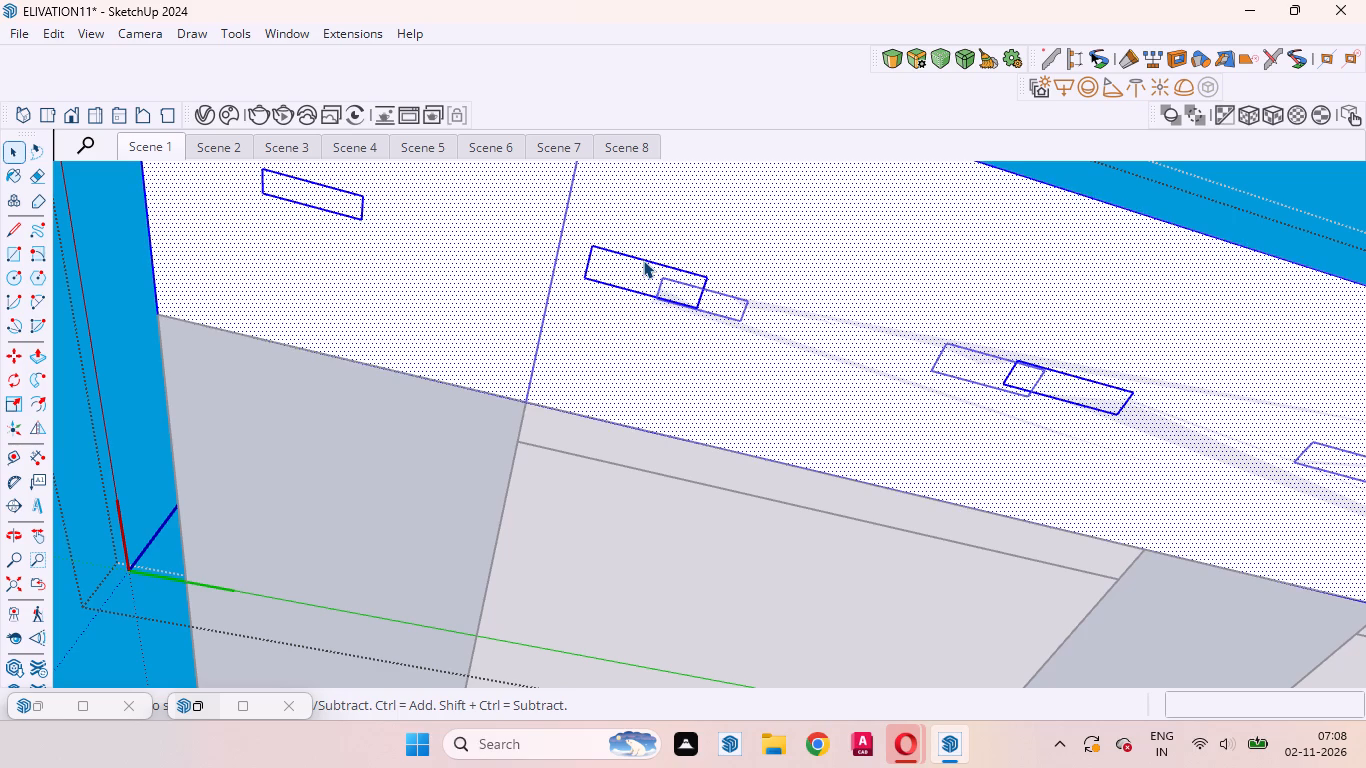
click(643, 260)
drag(497, 220, 533, 268)
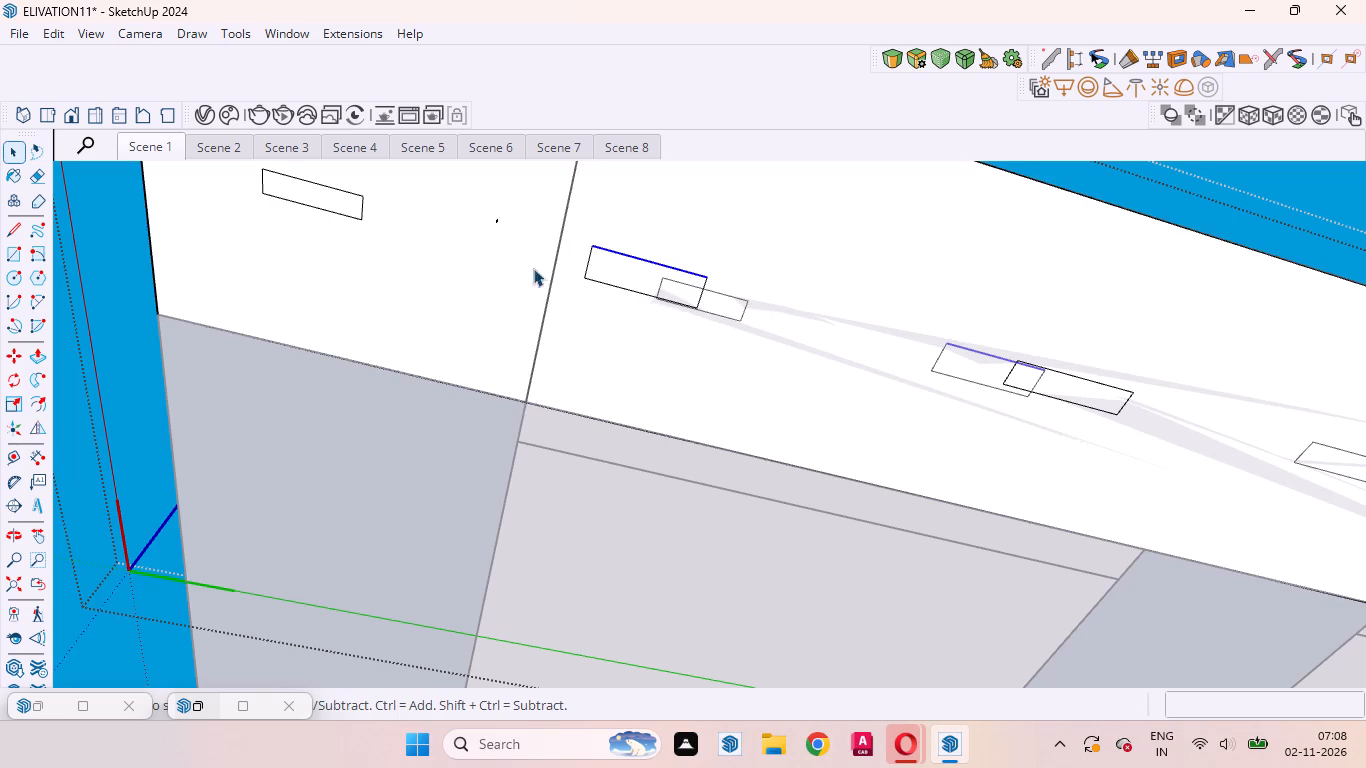
drag(533, 268, 771, 368)
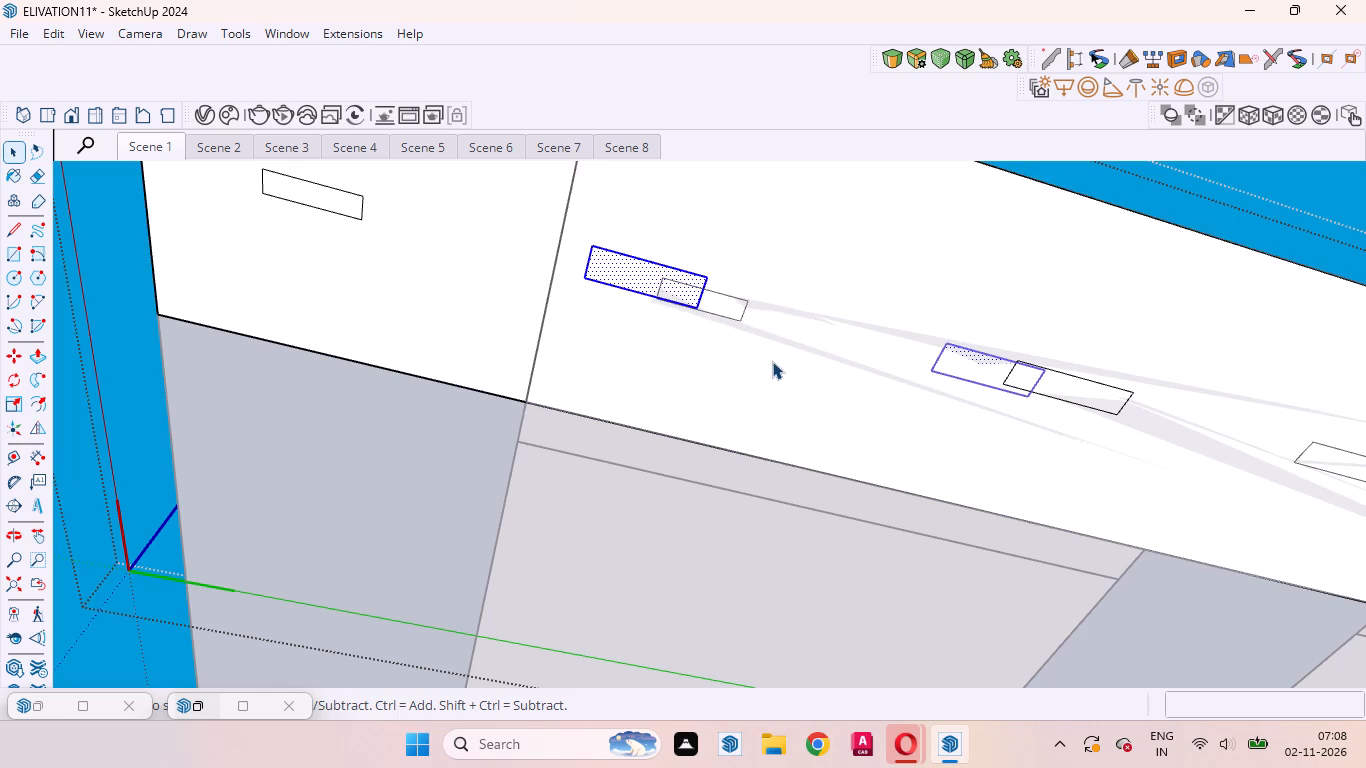
key(Delete)
scroll(772, 360, down, 3)
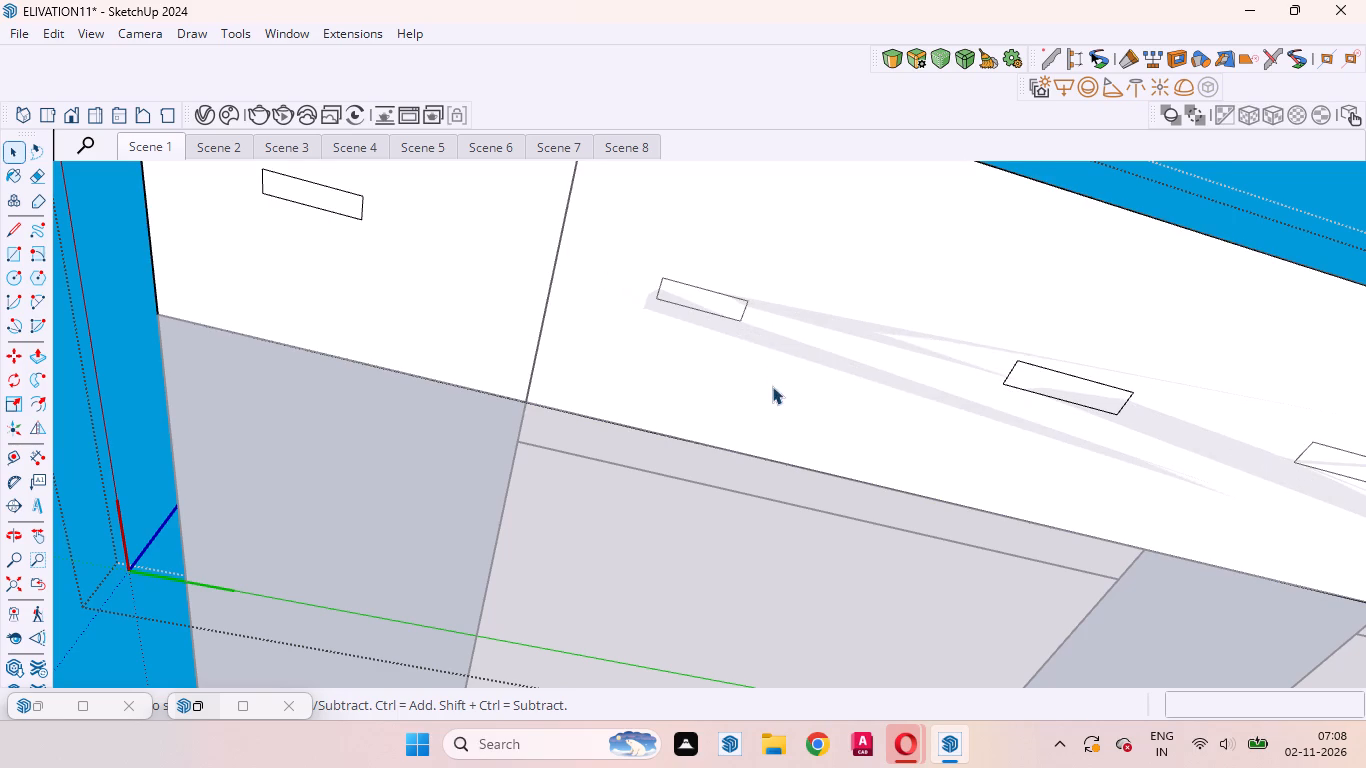
scroll(772, 386, down, 2)
middle_drag(811, 379, 603, 767)
scroll(595, 448, up, 5)
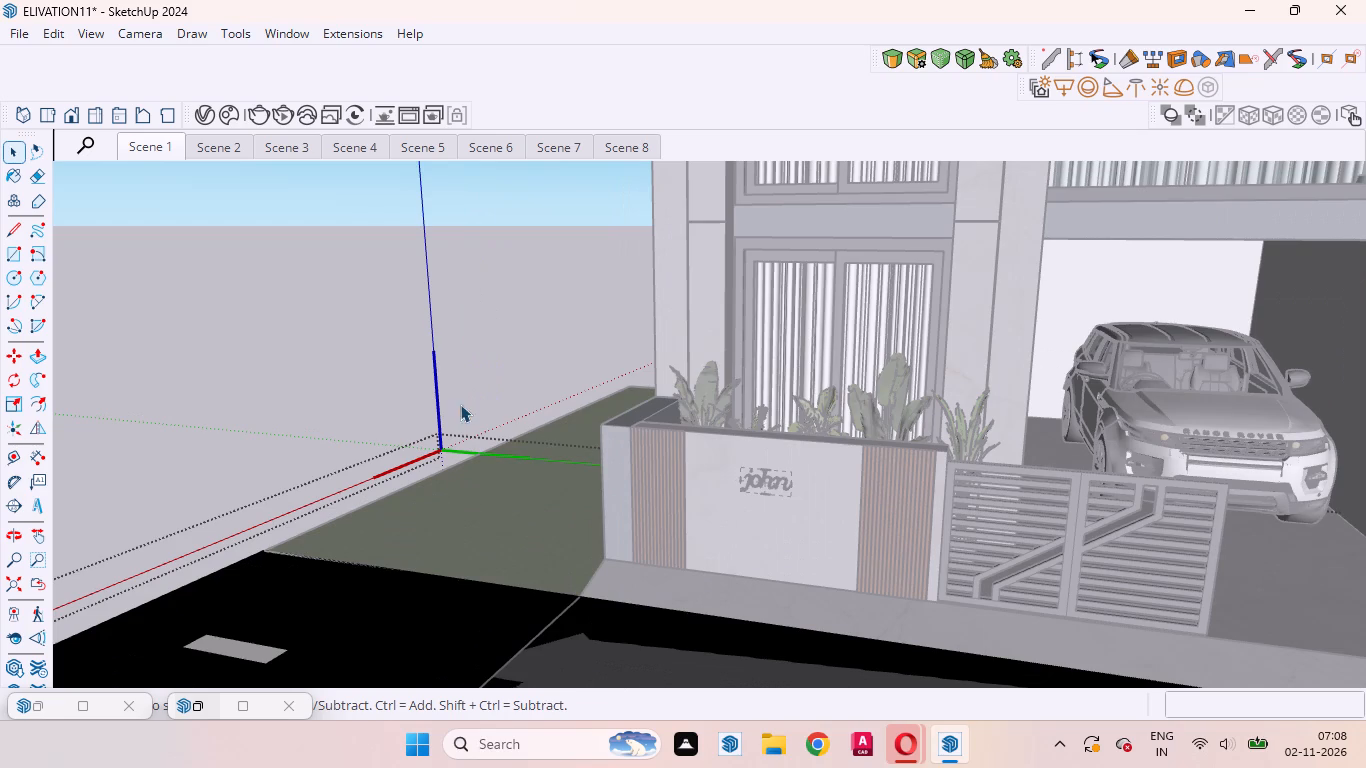
click(434, 395)
Examine the lane markings in front of the first house from above.
scroll(515, 310, down, 5)
middle_drag(512, 441, 720, 708)
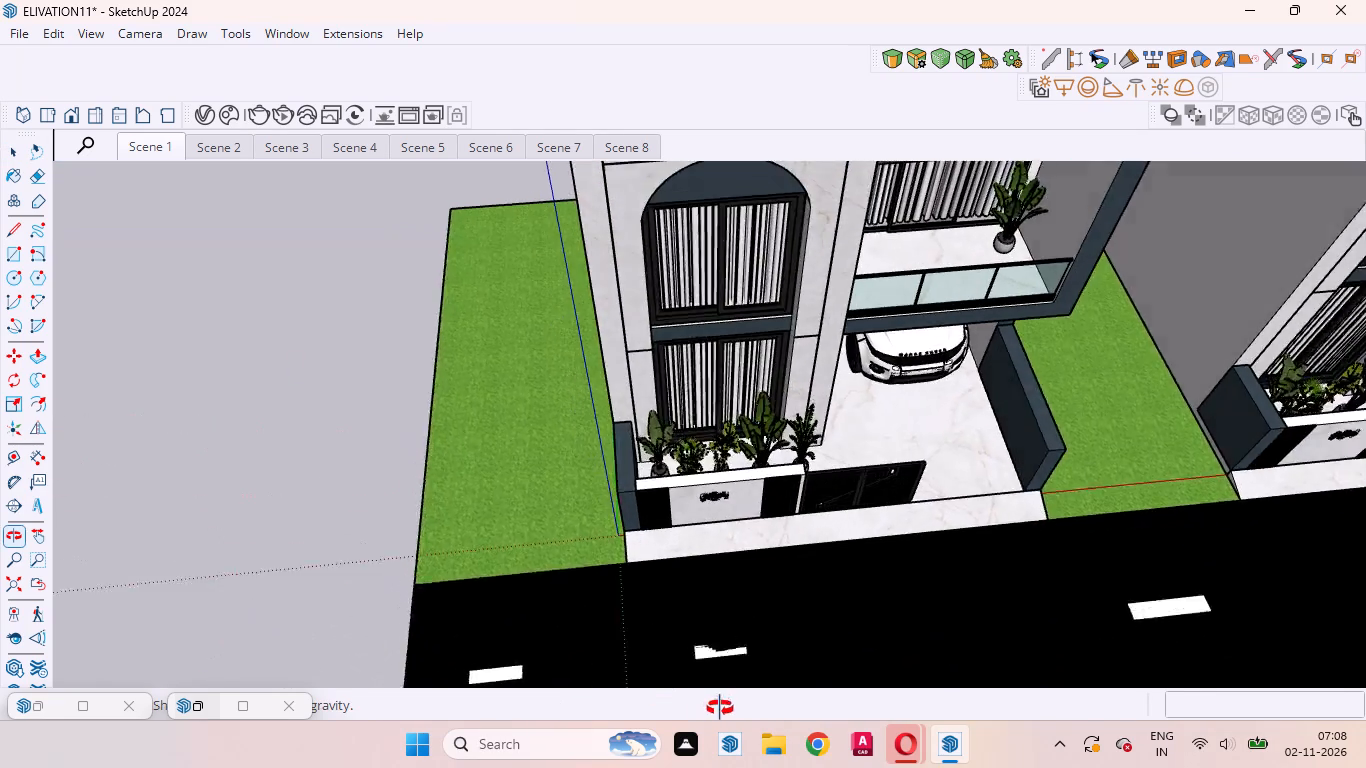
middle_drag(720, 708, 721, 707)
scroll(676, 603, down, 5)
scroll(553, 433, down, 4)
scroll(692, 534, up, 14)
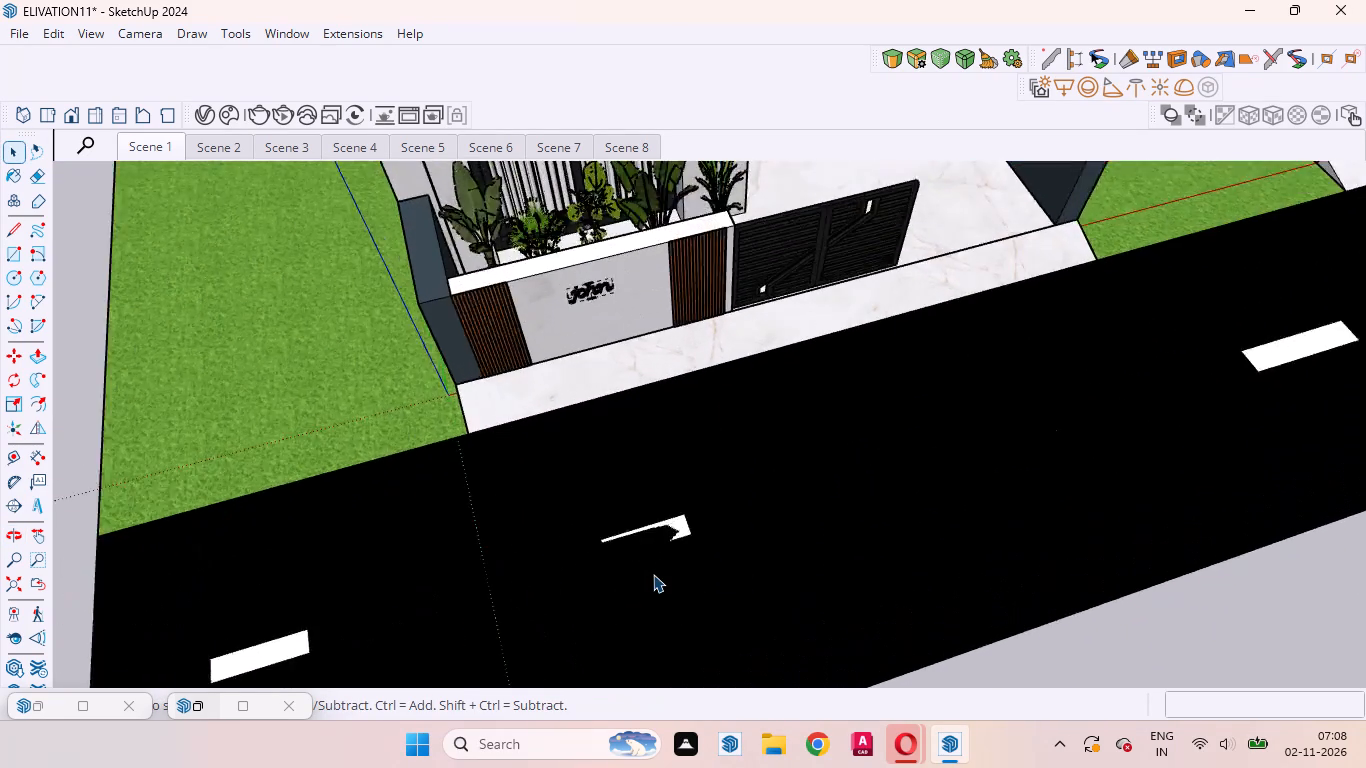
scroll(653, 574, up, 7)
scroll(687, 514, down, 5)
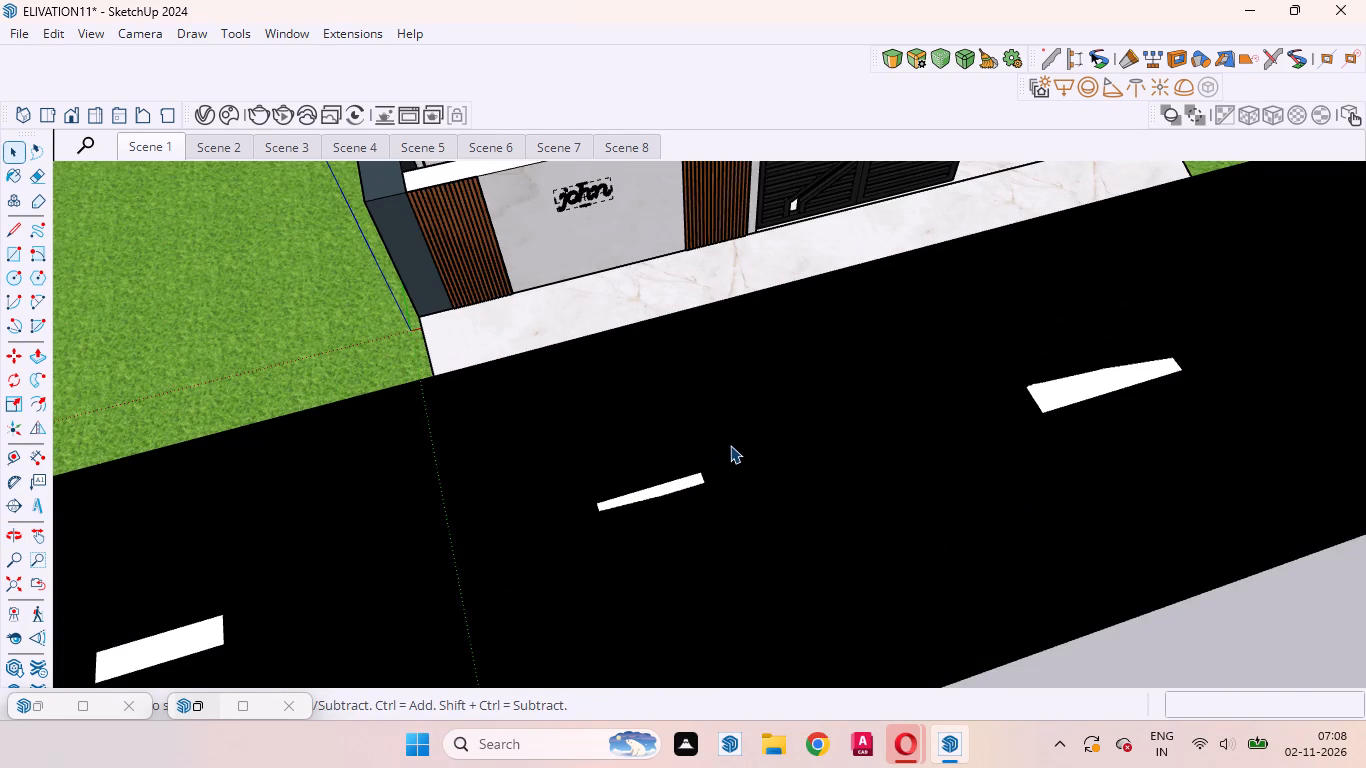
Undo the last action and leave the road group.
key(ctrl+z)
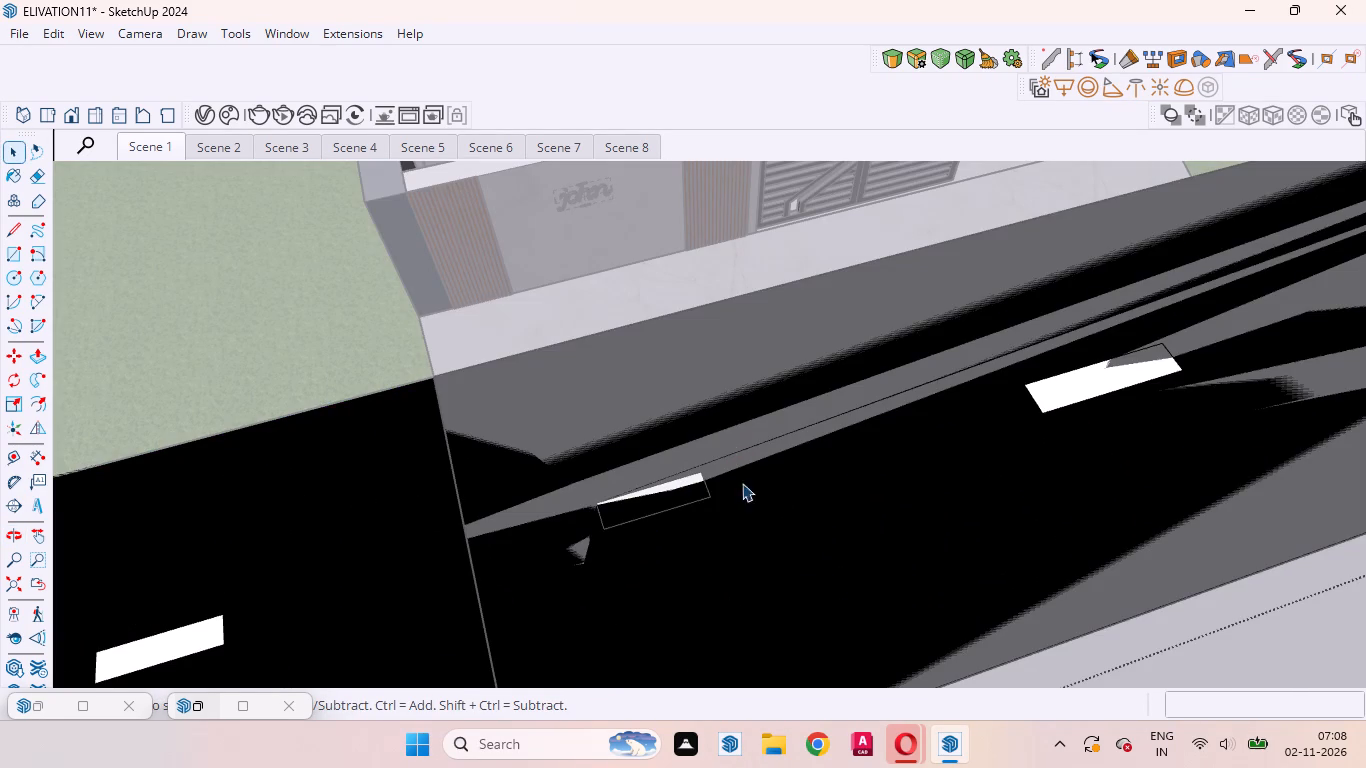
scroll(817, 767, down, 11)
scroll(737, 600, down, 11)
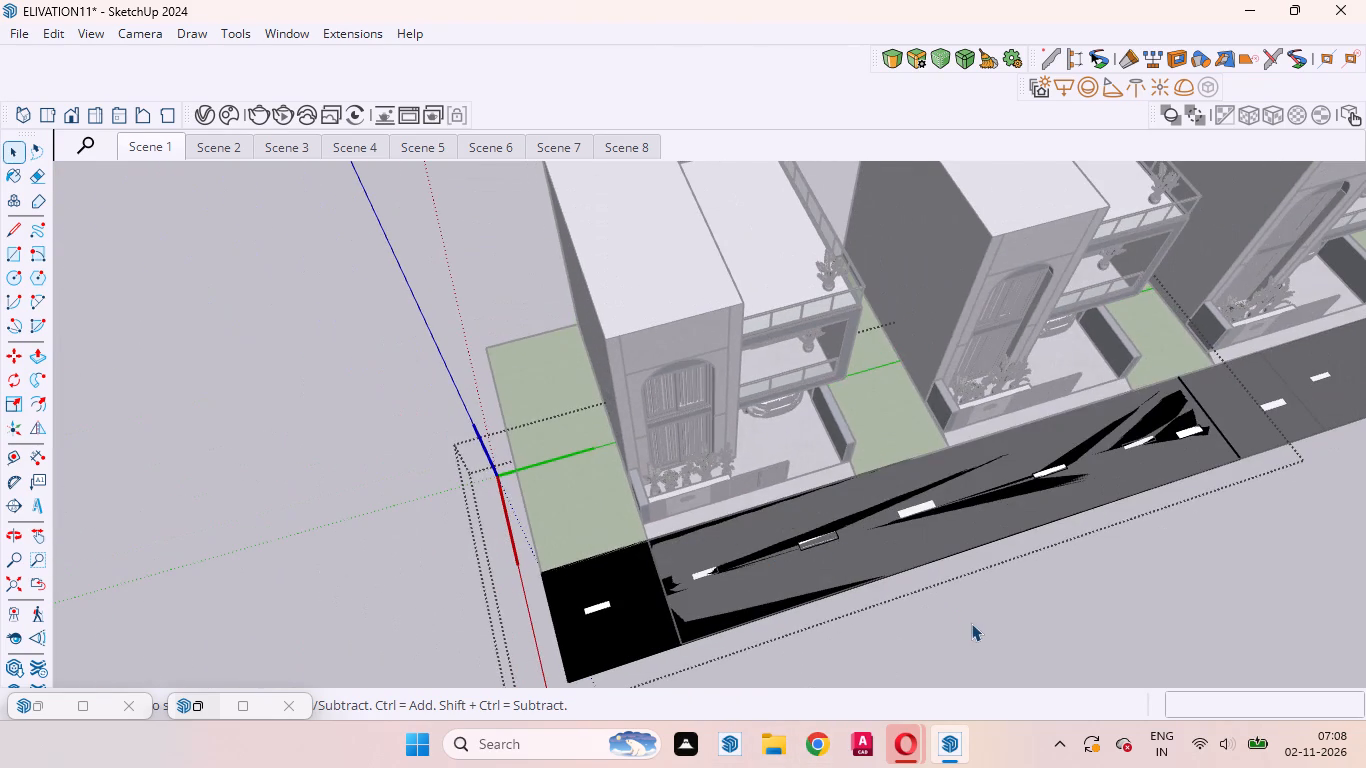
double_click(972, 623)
Examine the road markings along the row of houses from above, and the front of the first house.
scroll(806, 567, up, 8)
middle_drag(857, 538, 845, 540)
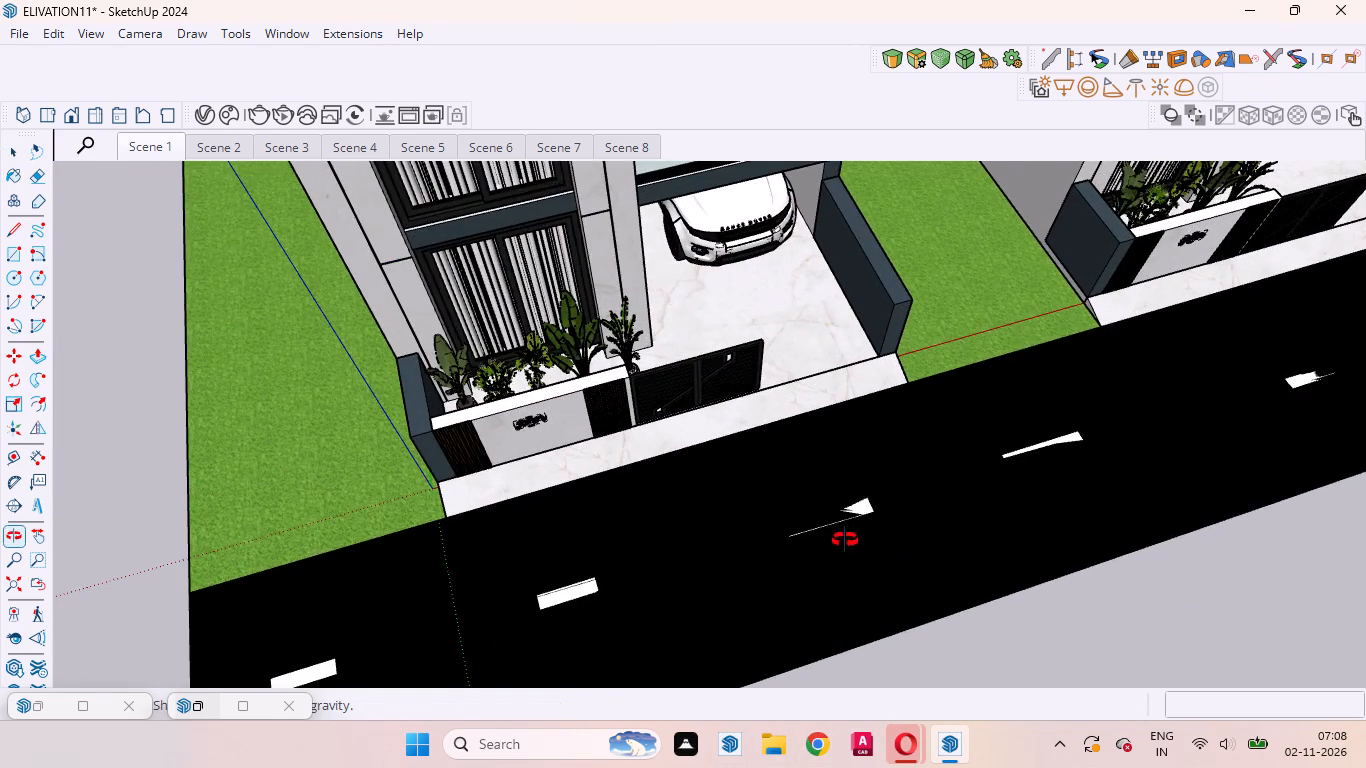
middle_drag(845, 540, 804, 567)
scroll(828, 562, down, 9)
middle_drag(886, 596, 887, 595)
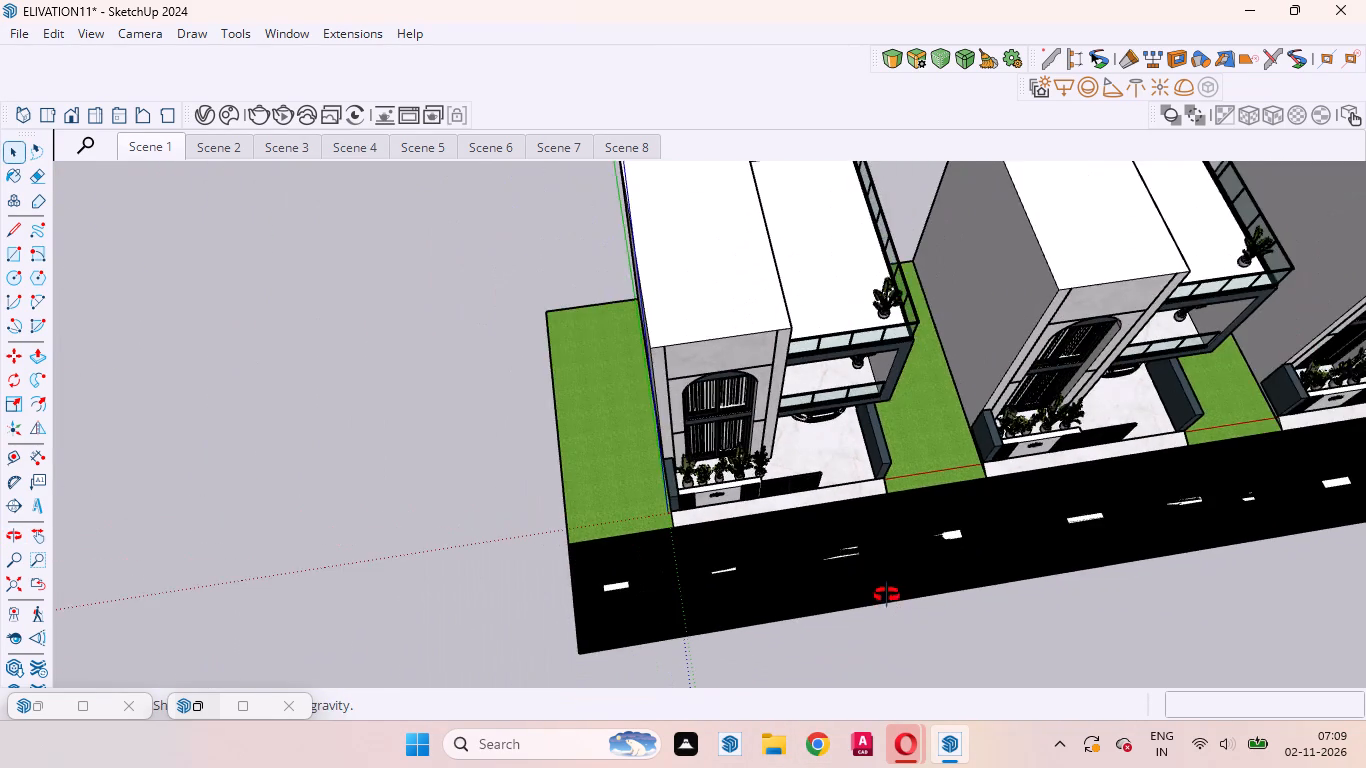
middle_drag(887, 595, 919, 391)
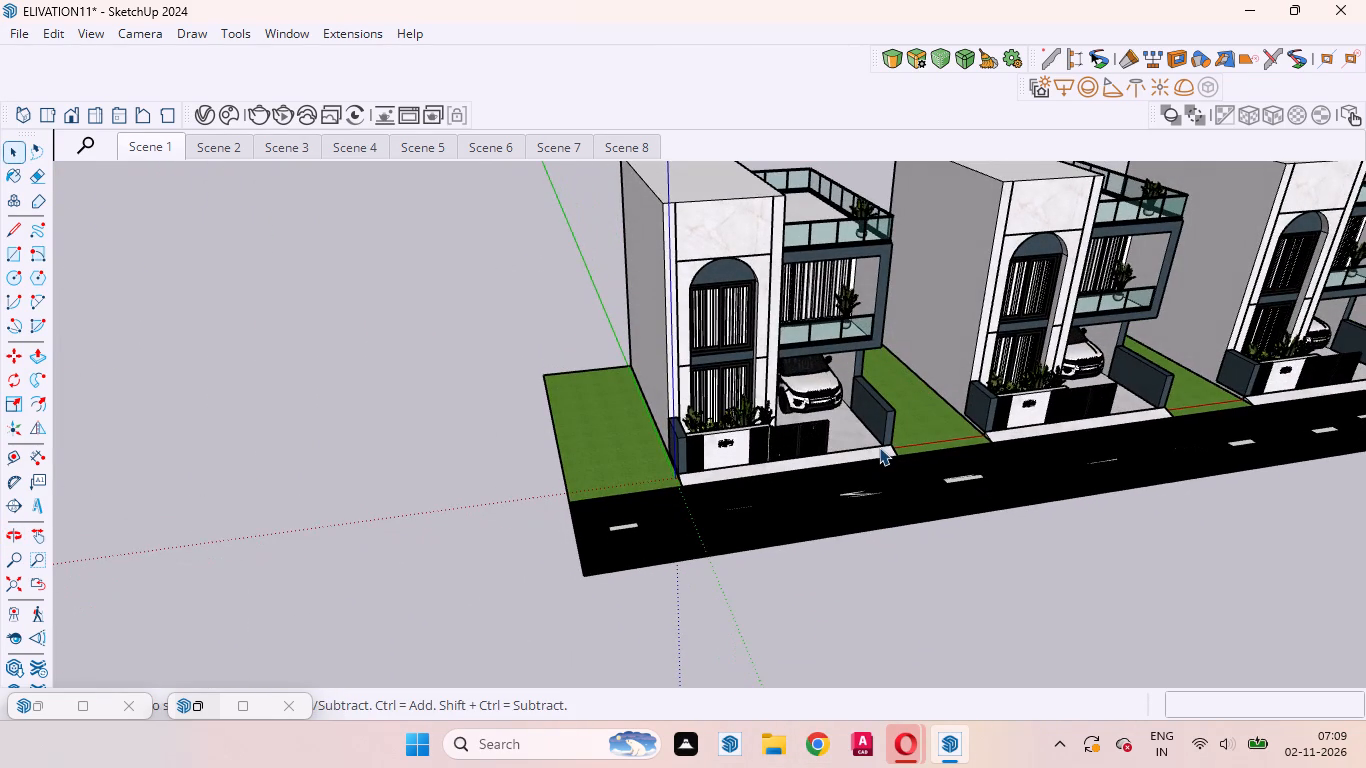
double_click(684, 743)
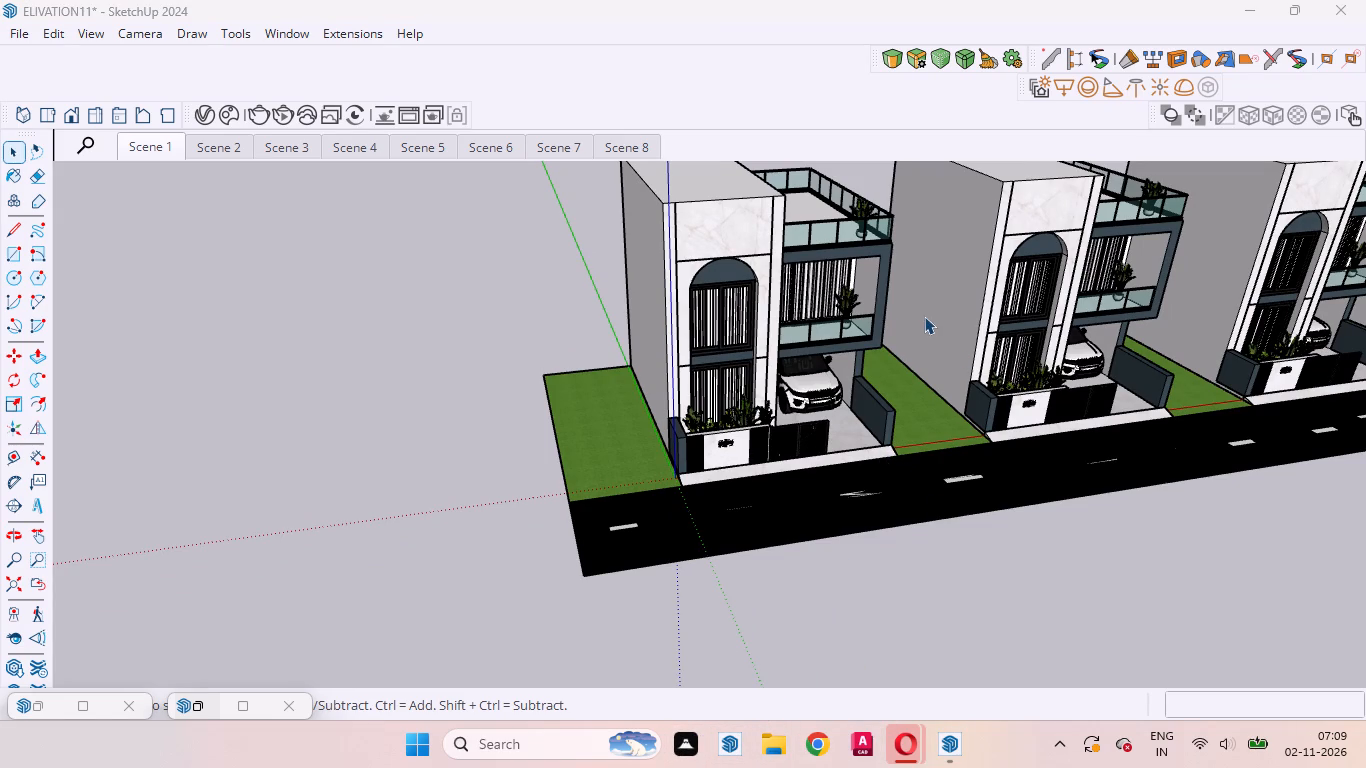
scroll(924, 316, up, 3)
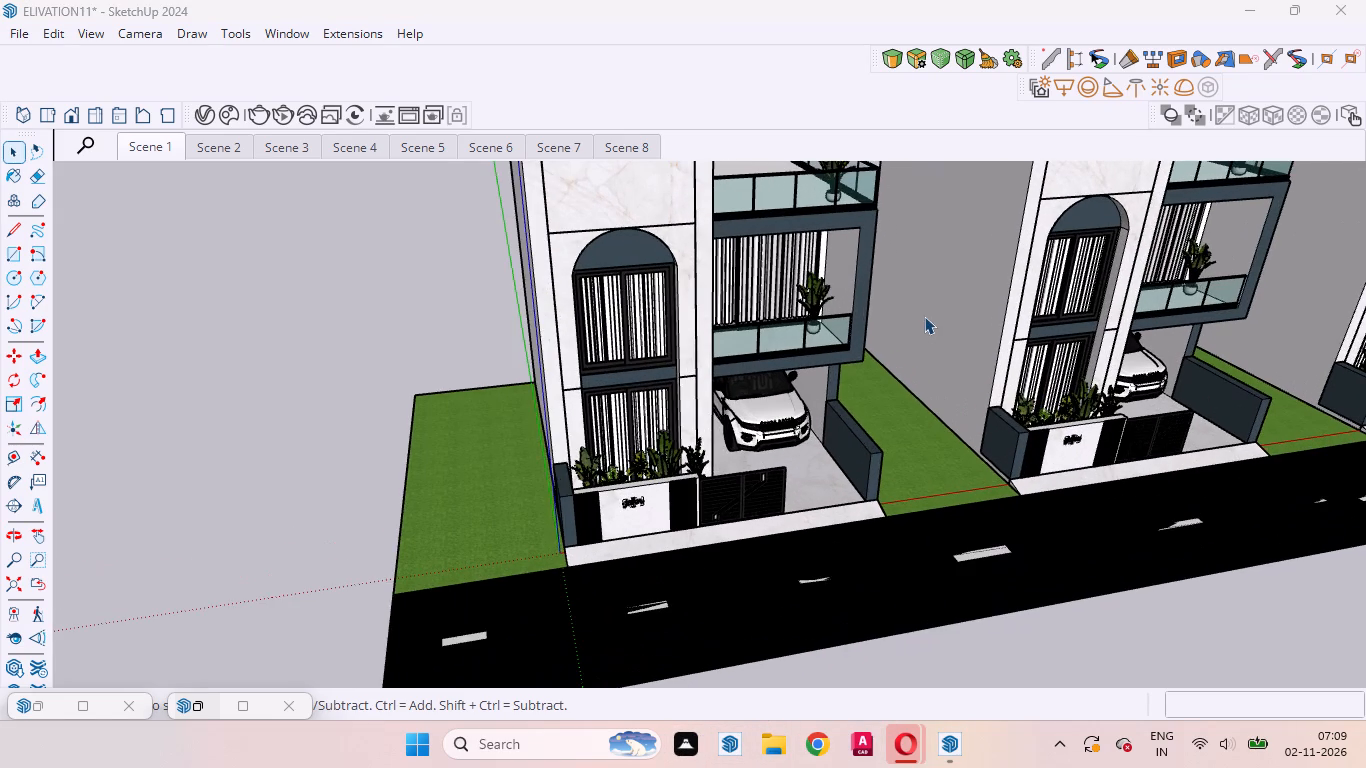
scroll(924, 316, up, 1)
scroll(924, 316, down, 5)
middle_drag(930, 381, 879, 389)
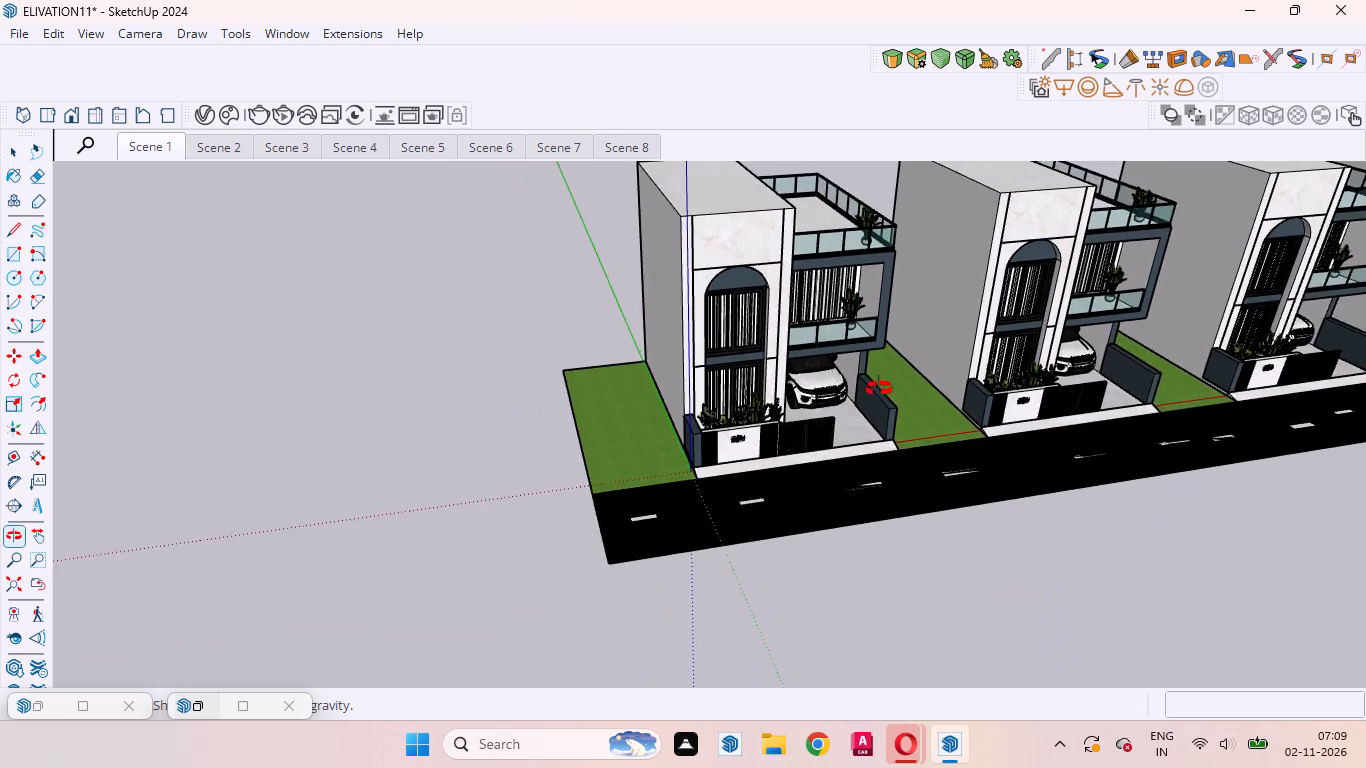
middle_drag(879, 389, 730, 270)
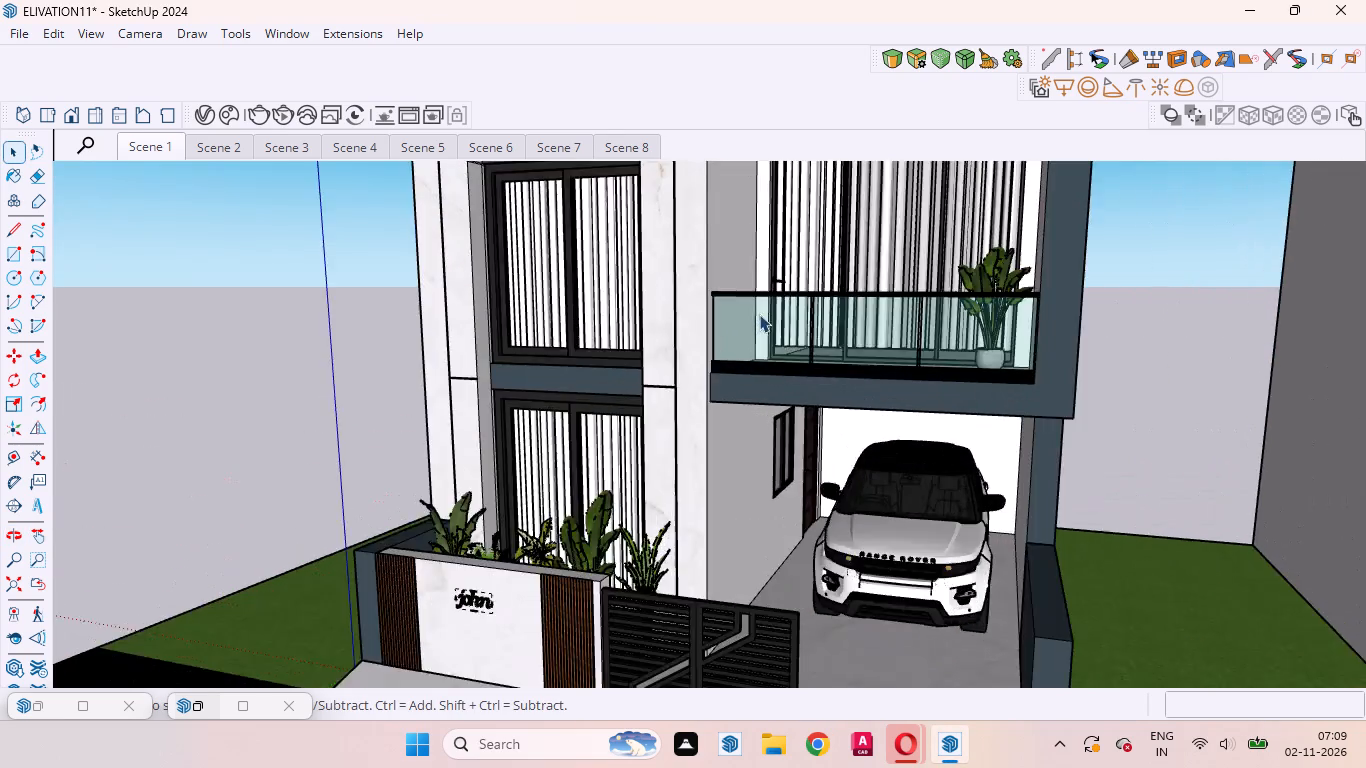
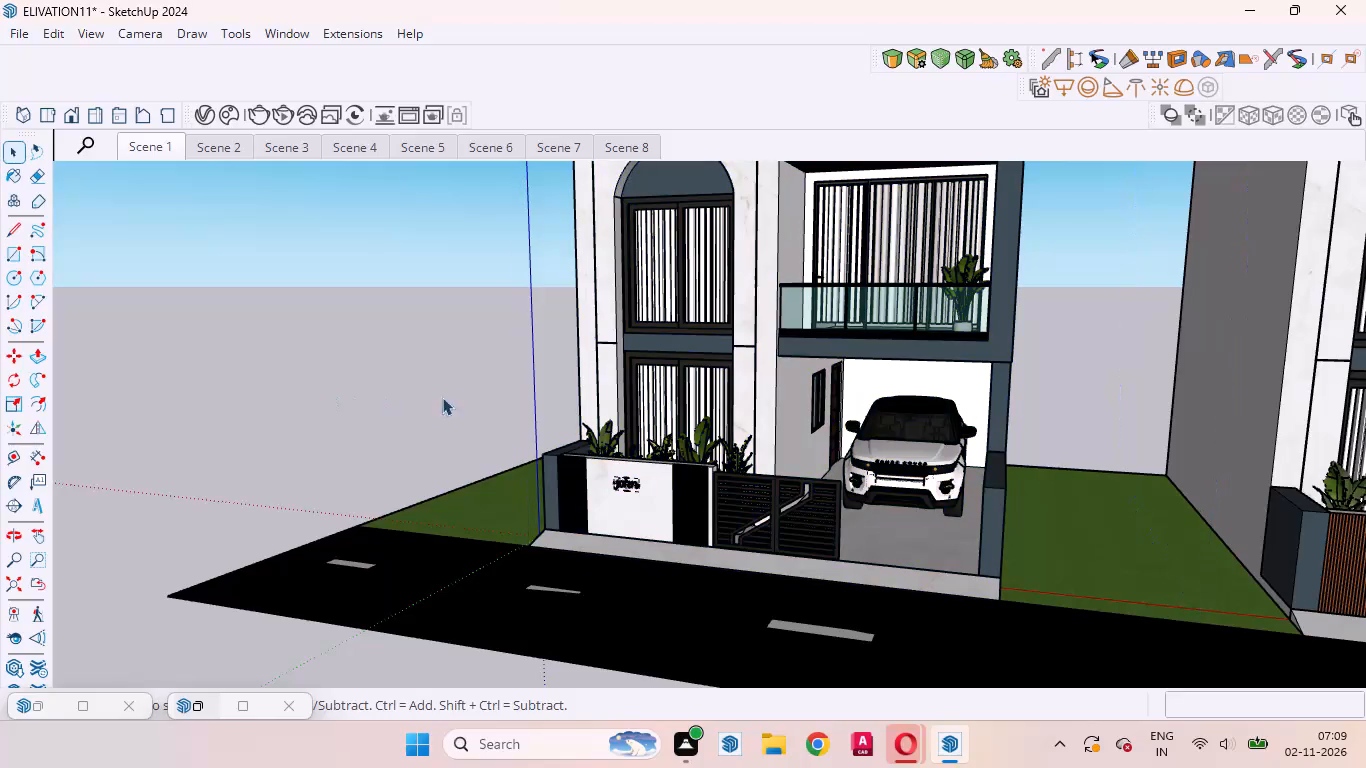
Examine the first house's front wall, planting and lawn, and the row of houses along the road from above.
scroll(583, 417, up, 11)
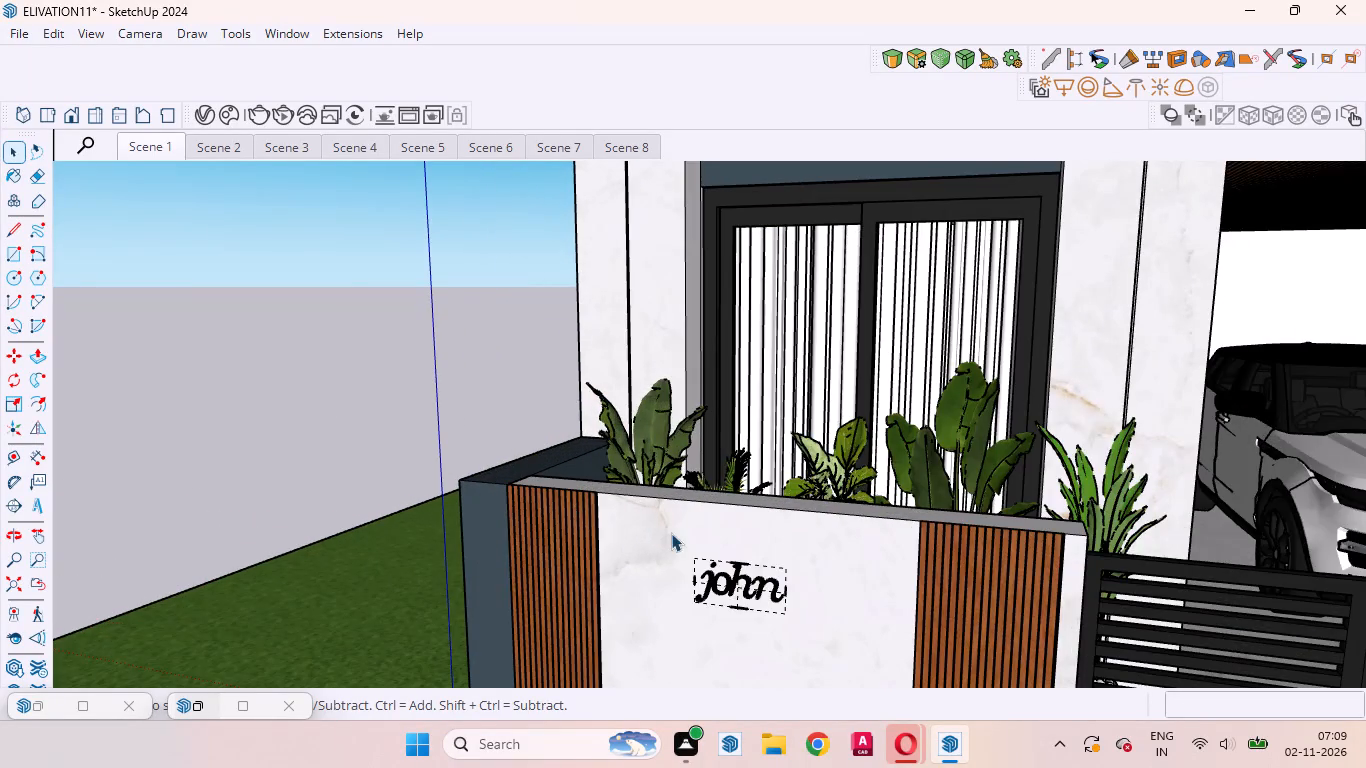
scroll(755, 471, down, 4)
middle_drag(645, 474, 316, 635)
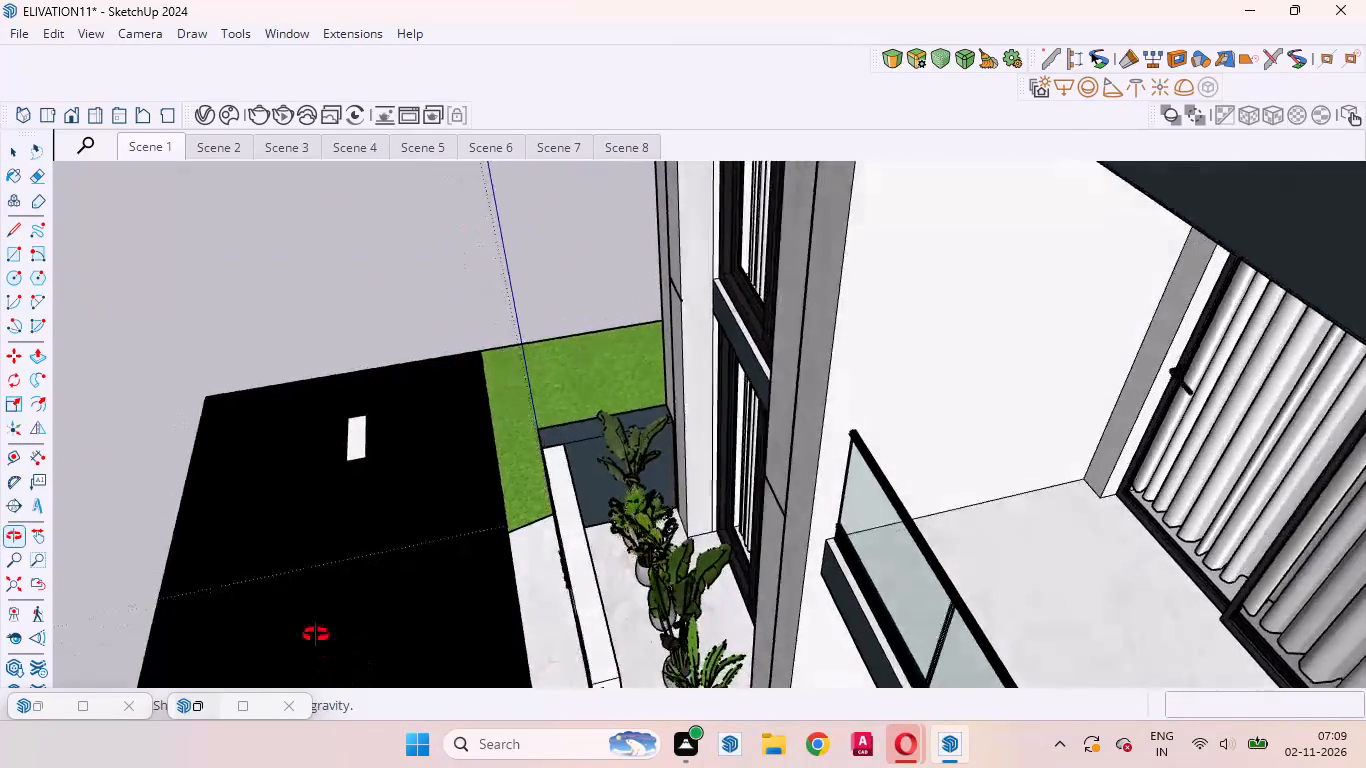
middle_drag(316, 635, 741, 422)
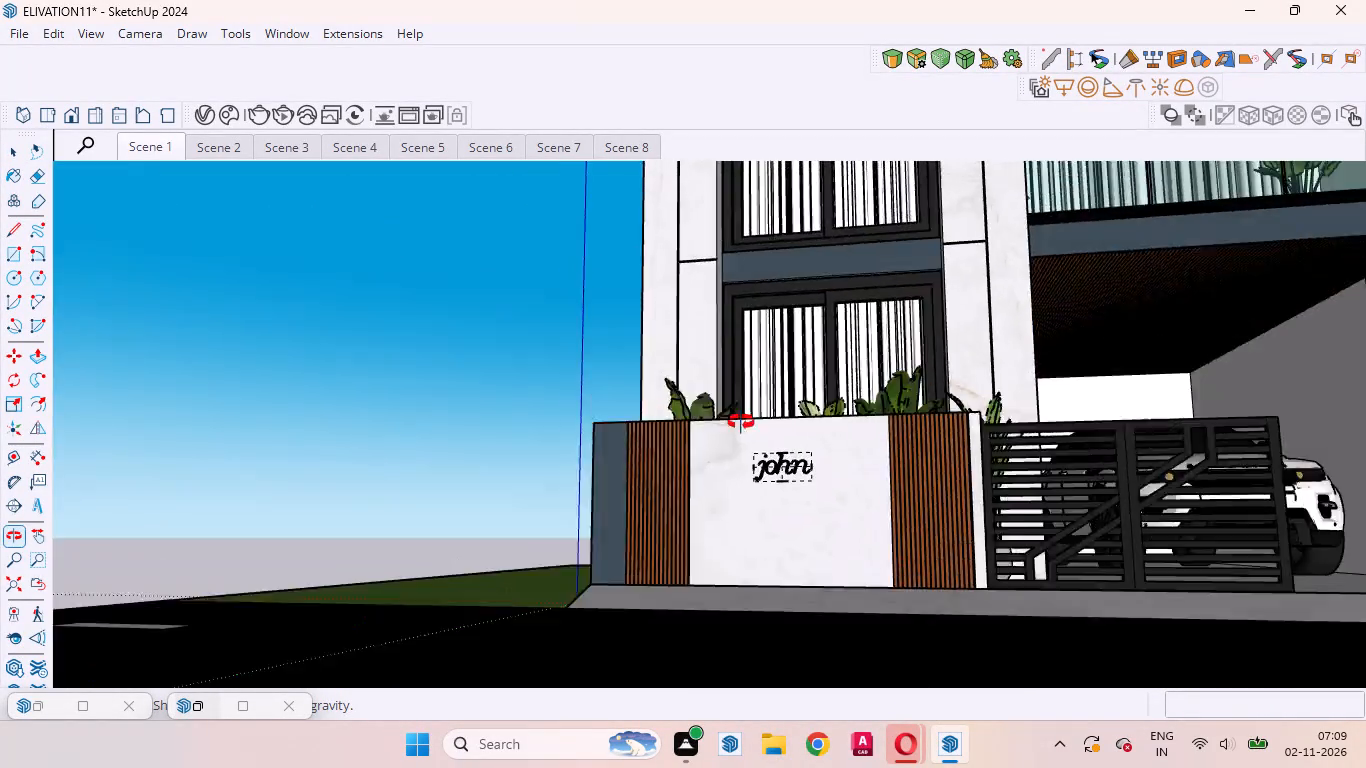
middle_drag(741, 422, 832, 601)
scroll(832, 601, up, 1)
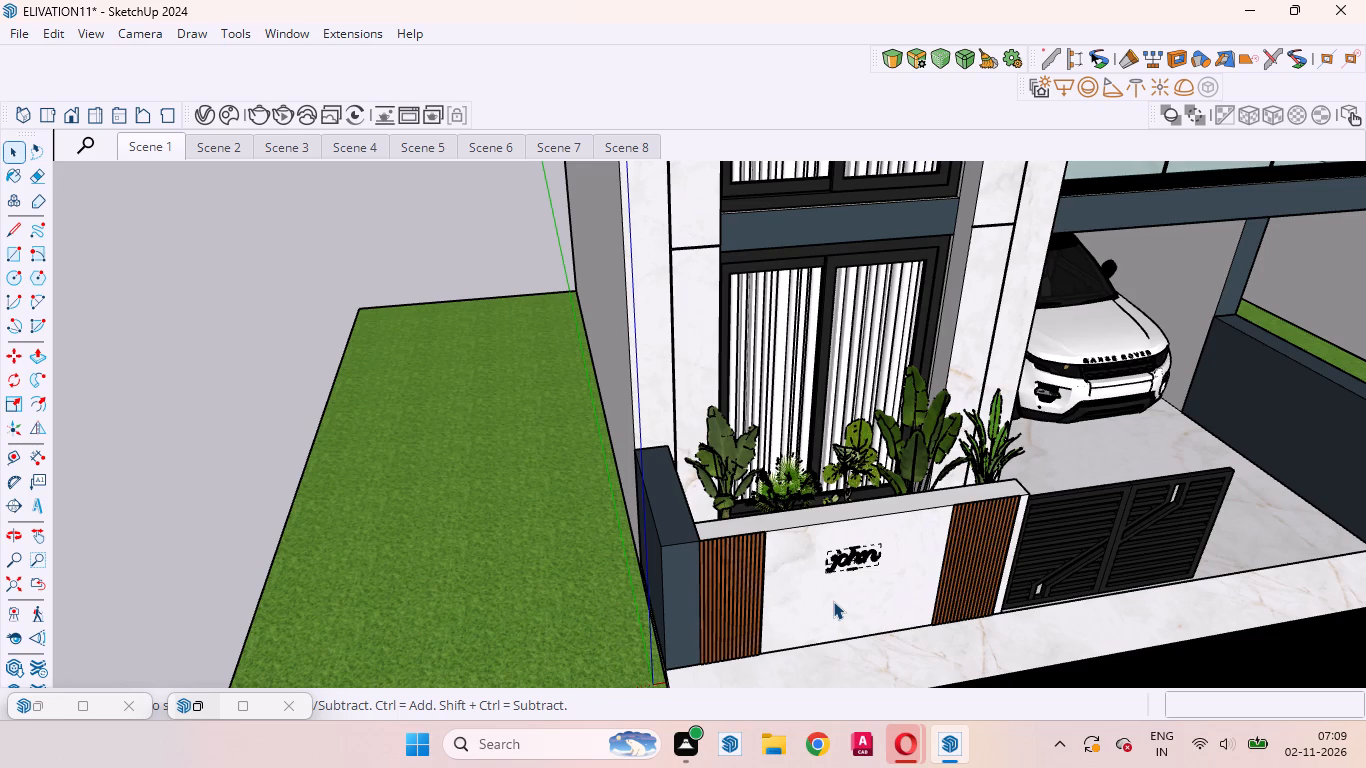
scroll(320, 434, down, 4)
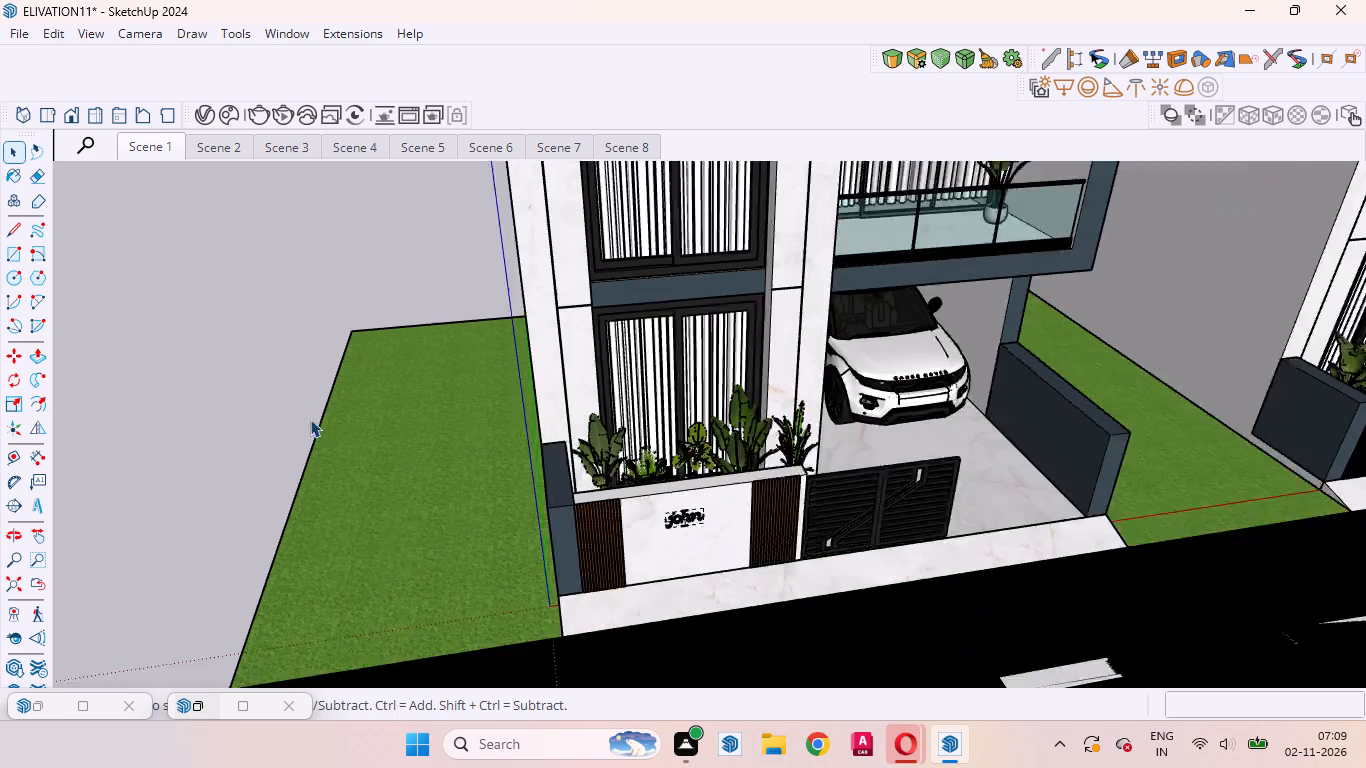
scroll(310, 419, down, 8)
middle_drag(516, 470, 462, 426)
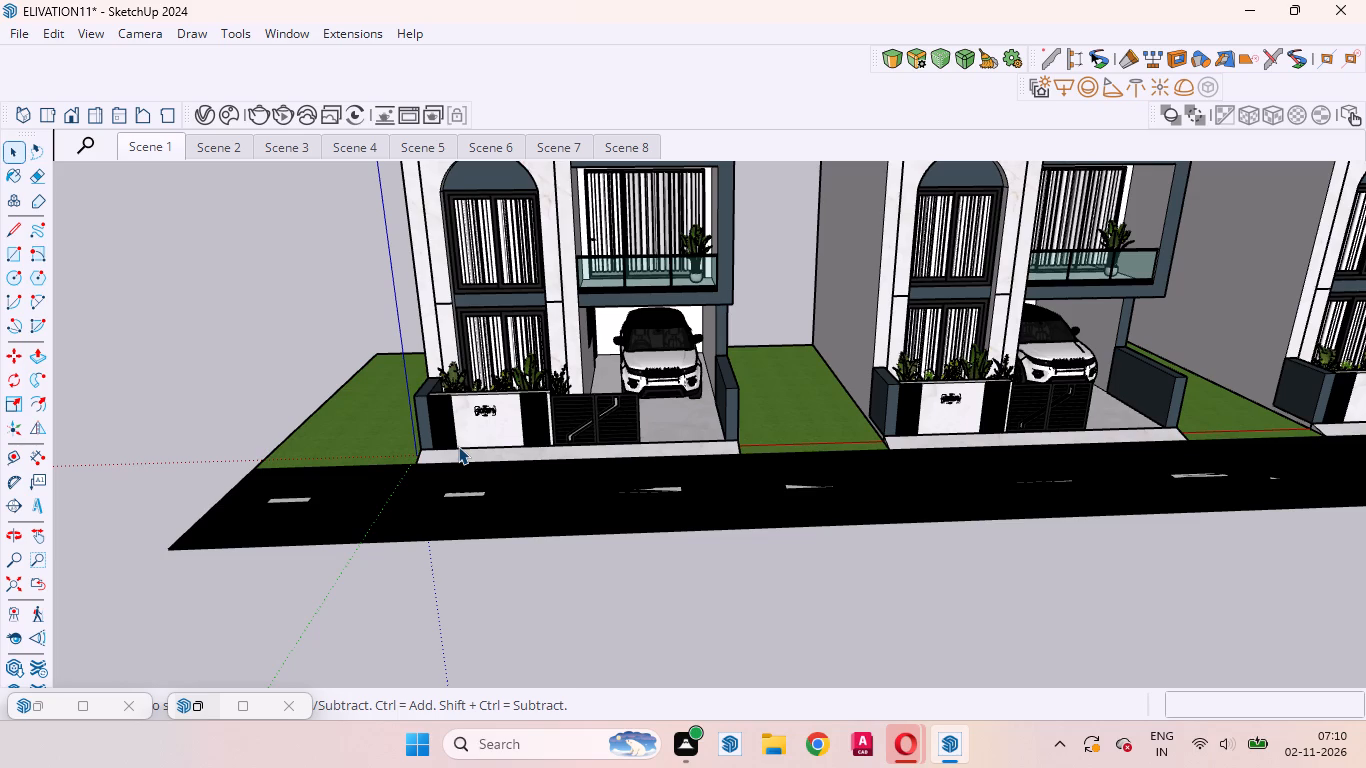
scroll(441, 550, down, 6)
scroll(752, 682, down, 4)
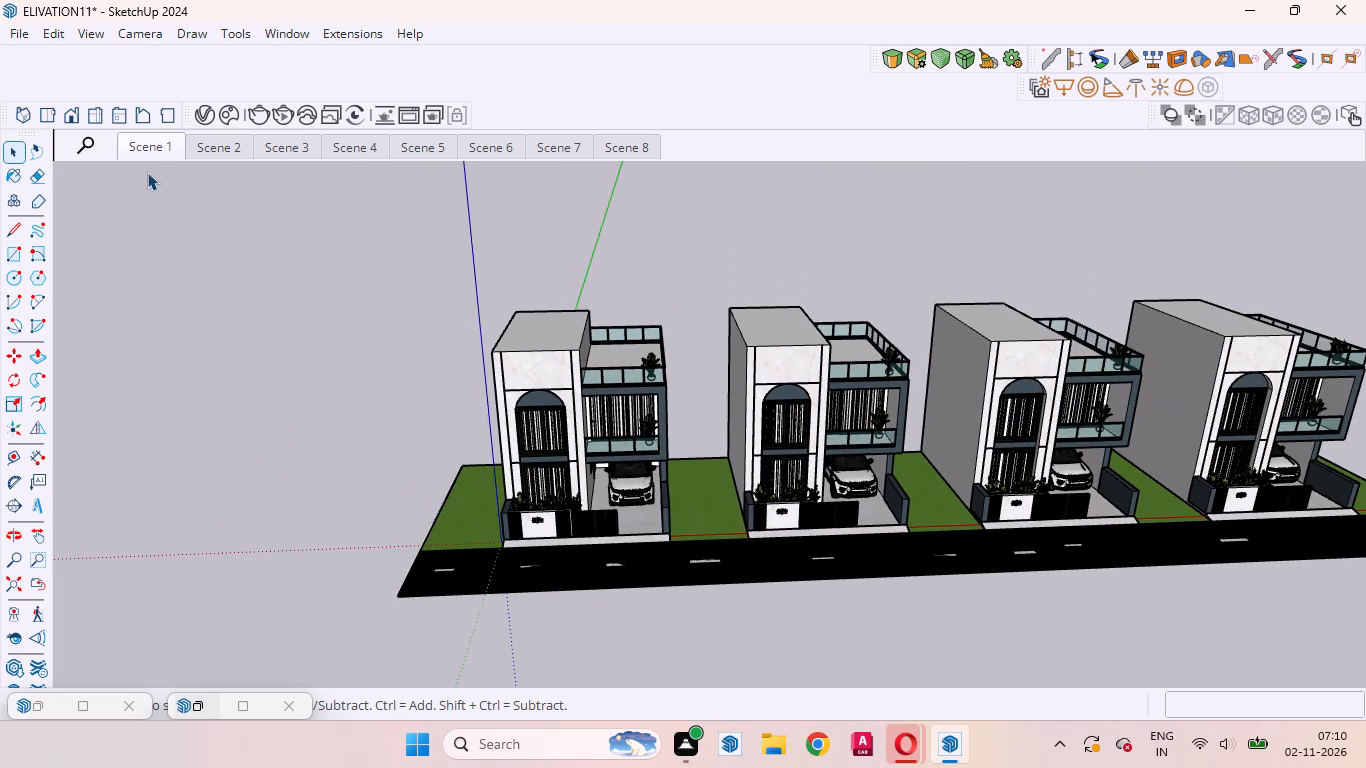
Restore the Scene 1 view and export it as a JPEG image named ELIVATION11 in the Documents folder.
click(147, 151)
double_click(147, 150)
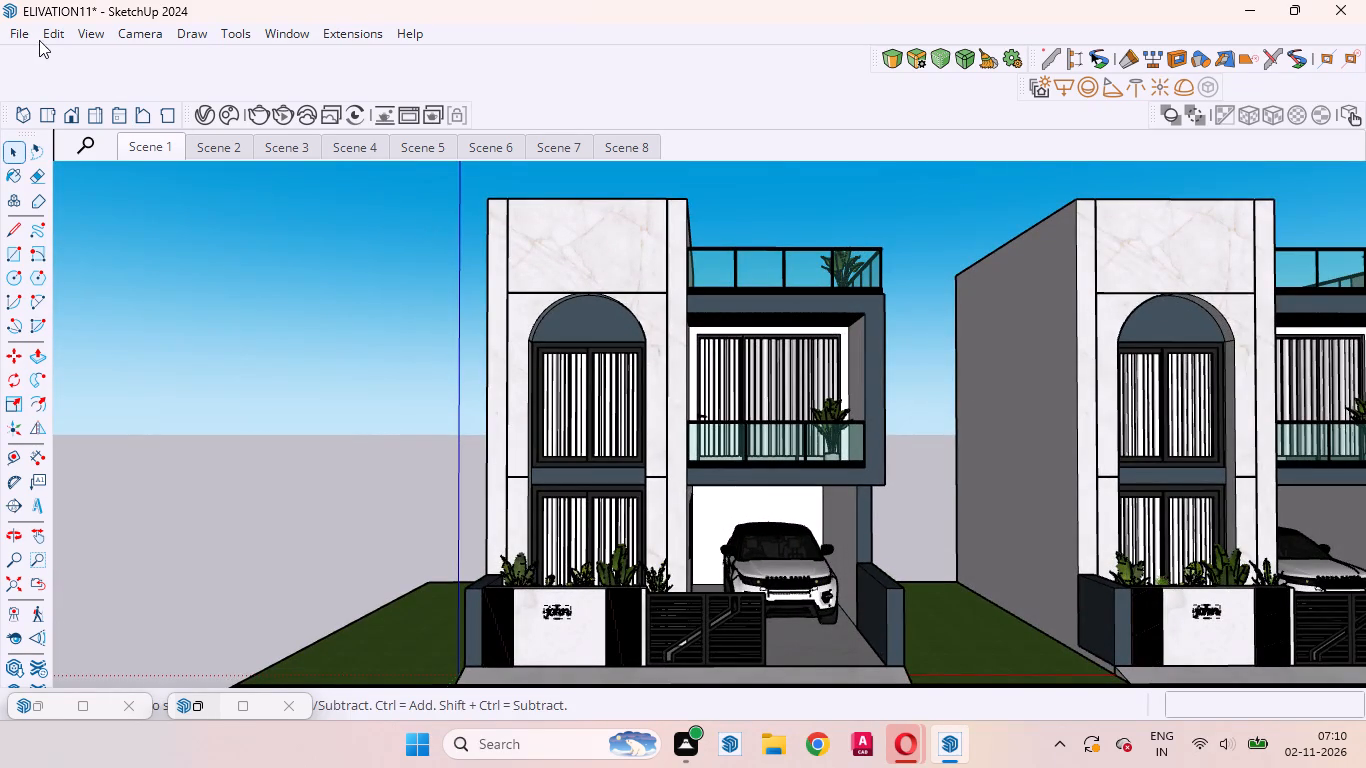
click(46, 34)
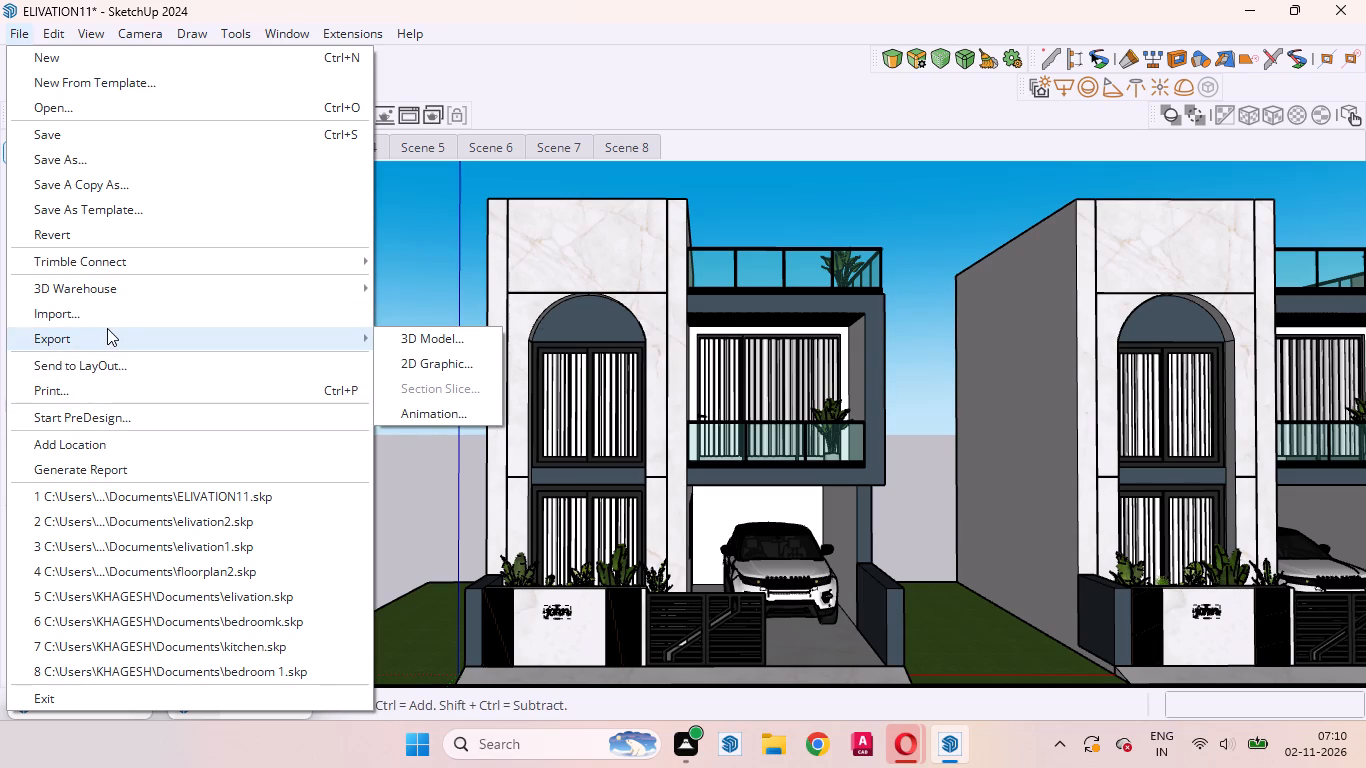
click(434, 368)
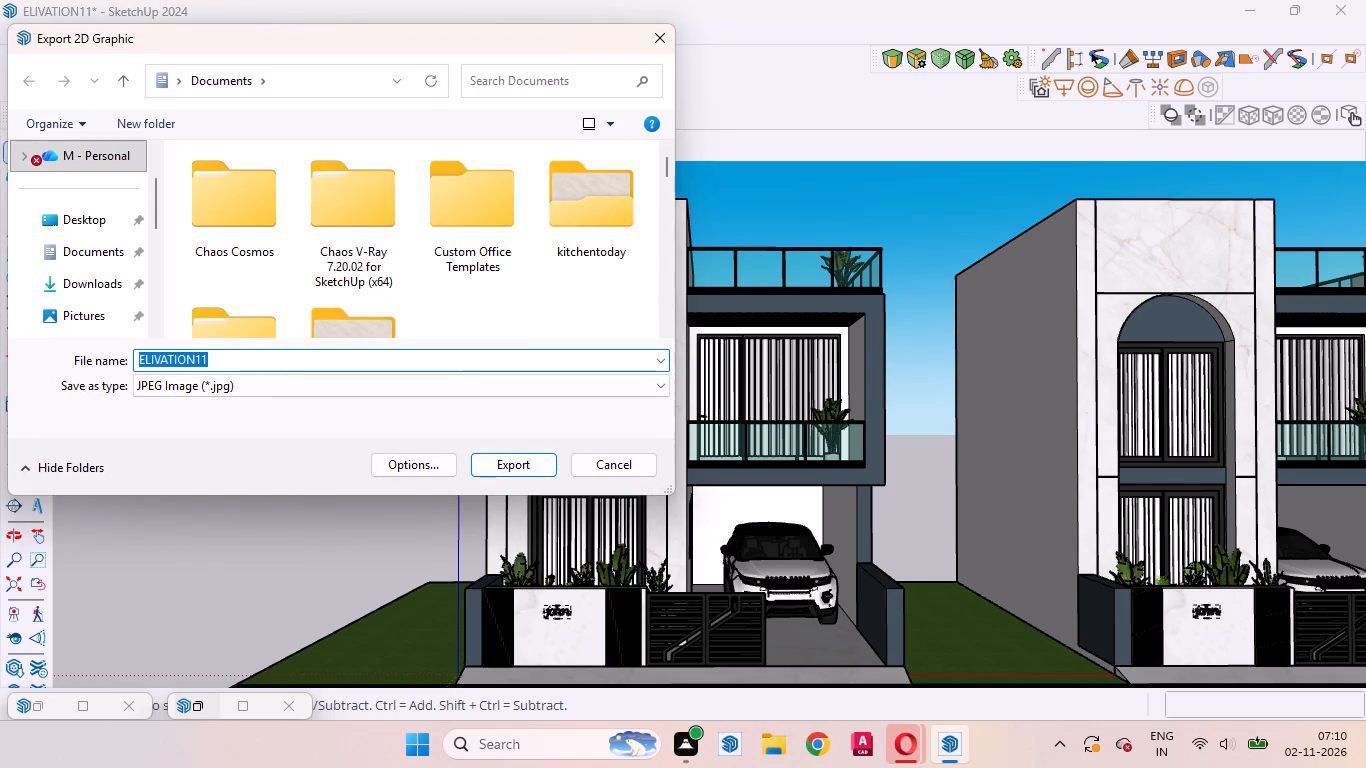
click(241, 364)
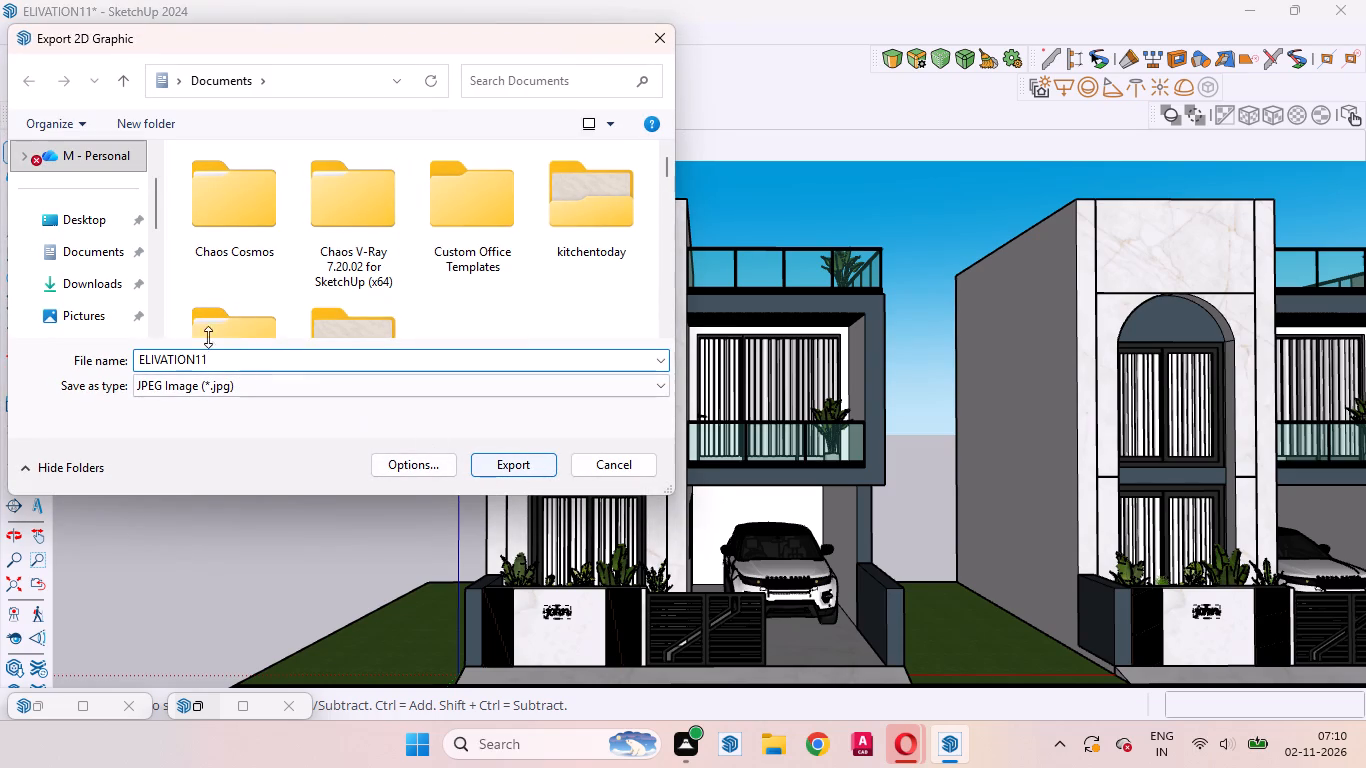
click(86, 259)
click(502, 473)
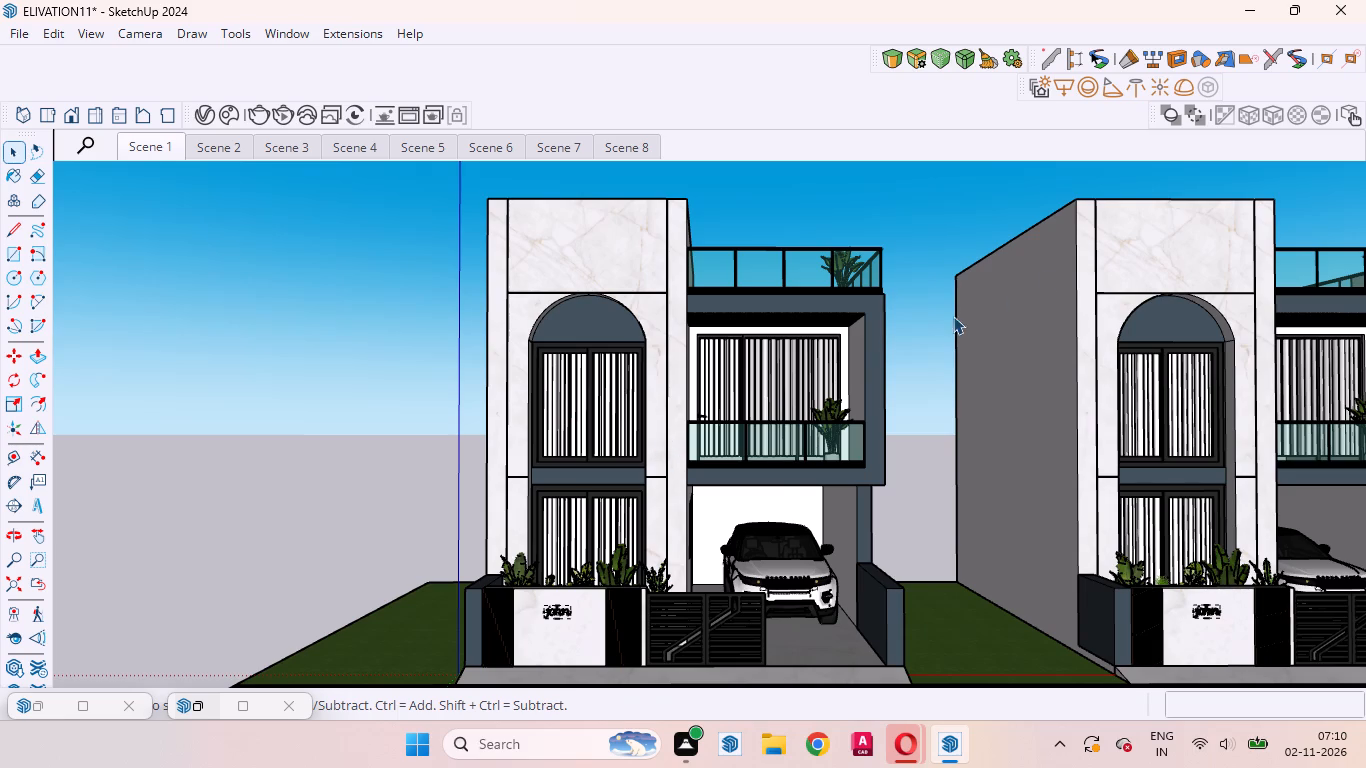
Close the ELIVATION11 model, saving its changes.
click(1337, 4)
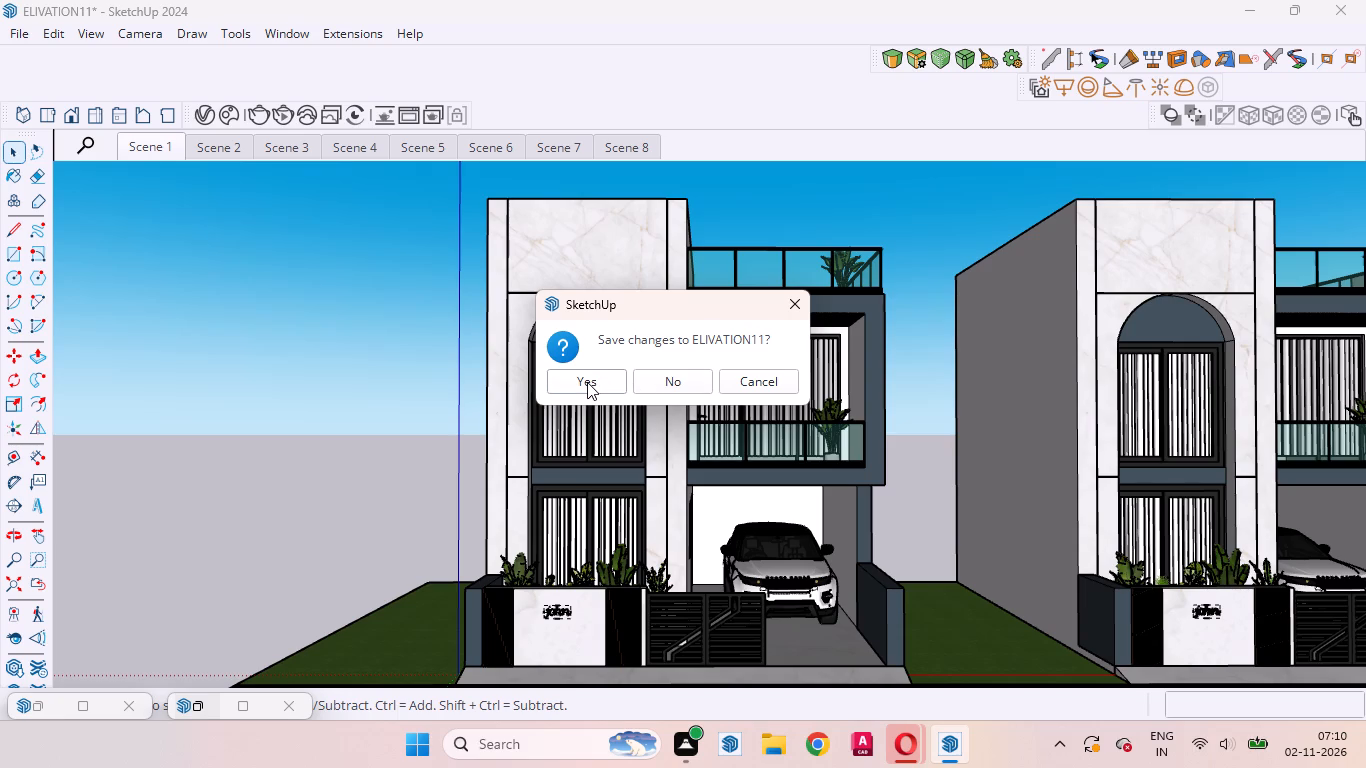
click(587, 382)
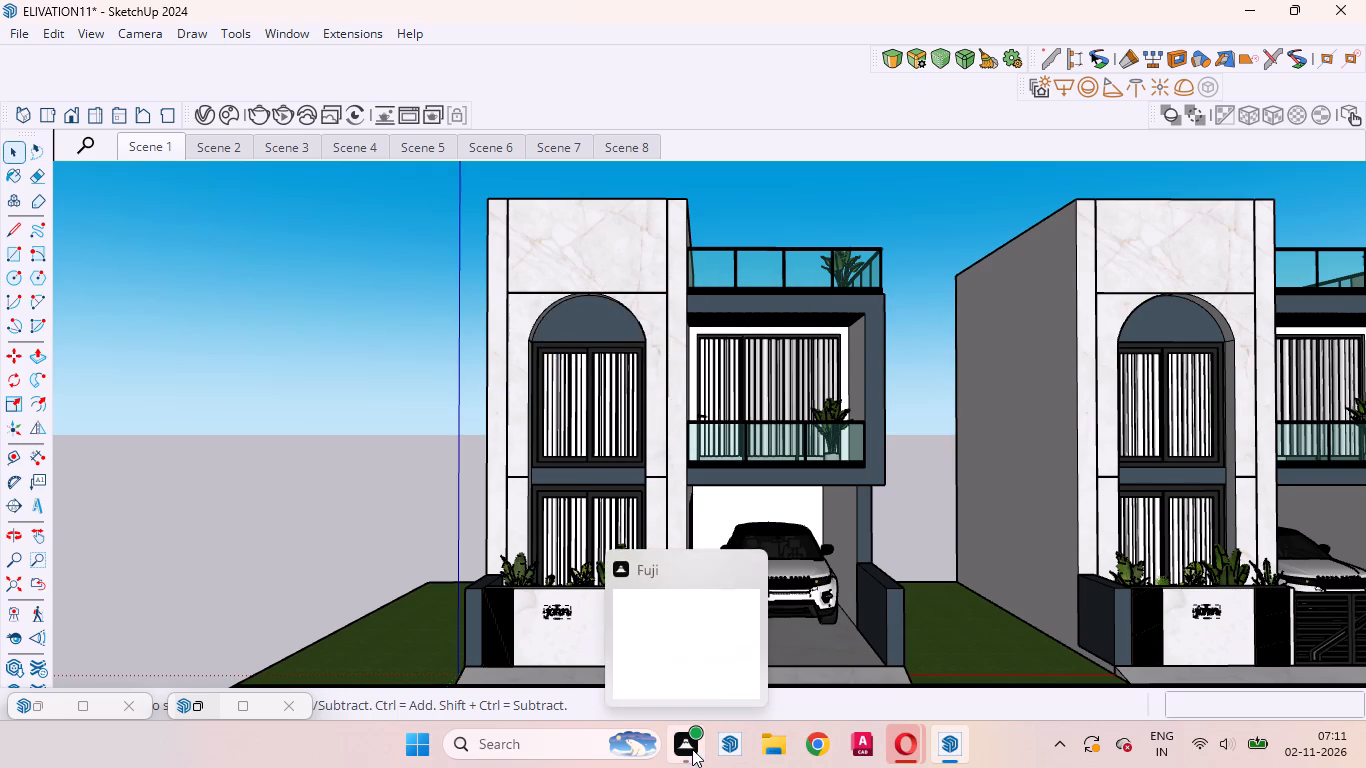